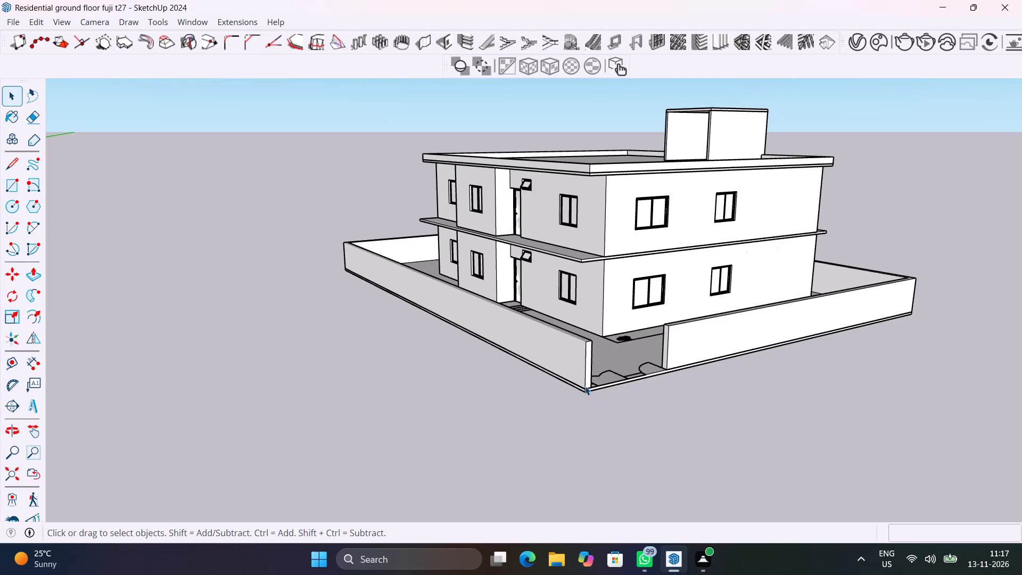
Examine the parking-side, gate-side and rear-corner elevations of the building together with the raised boundary walls from several angles.
{"action": "scroll", "coordinate": [615, 374], "scroll_direction": "down", "scroll_amount": 7}
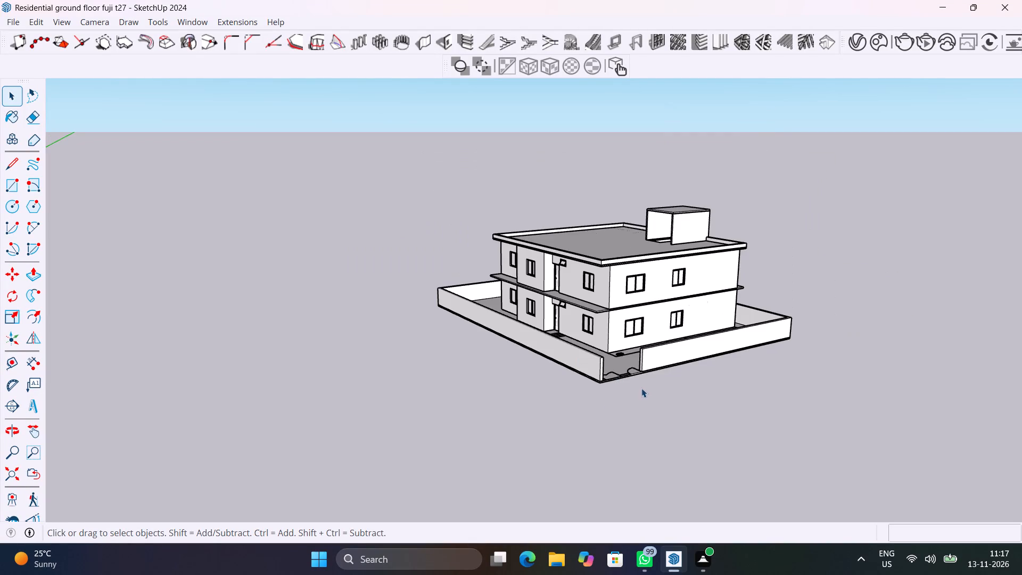
{"action": "middle_click_drag", "start_coordinate": [641, 388], "coordinate": [596, 462]}
{"action": "scroll", "coordinate": [582, 354], "scroll_direction": "up", "scroll_amount": 6}
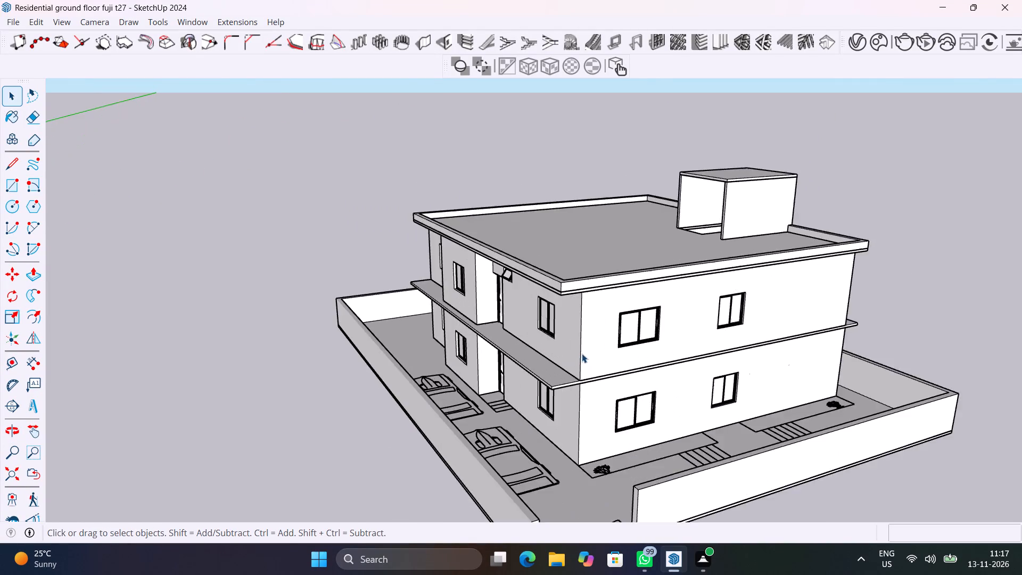
{"action": "scroll", "coordinate": [582, 354], "scroll_direction": "up", "scroll_amount": 6}
{"action": "middle_click_drag", "start_coordinate": [551, 382], "coordinate": [595, 376], "text": "shift"}
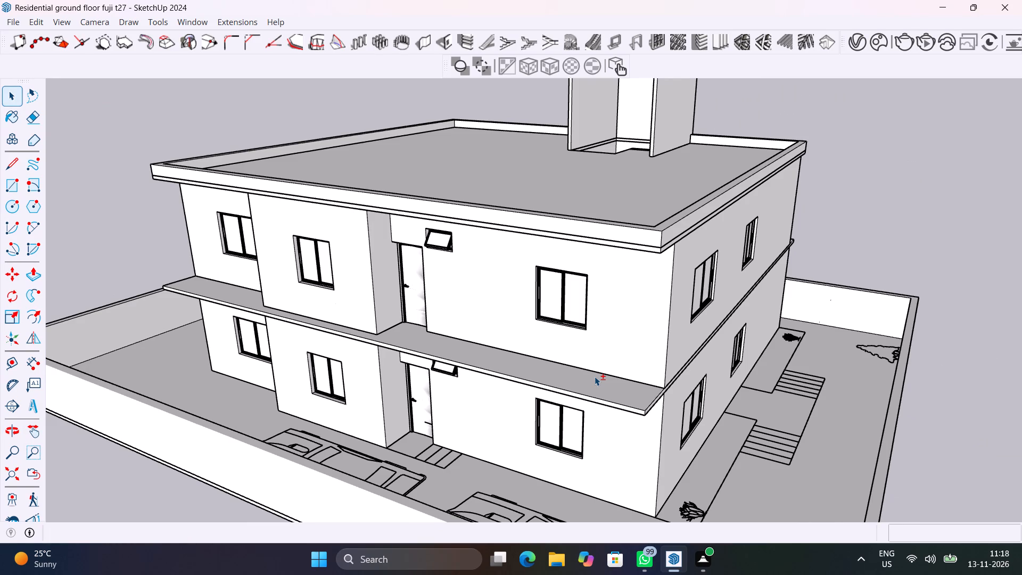
{"action": "scroll", "coordinate": [597, 380], "scroll_direction": "up", "scroll_amount": 1}
{"action": "middle_click_drag", "start_coordinate": [597, 380], "coordinate": [634, 335]}
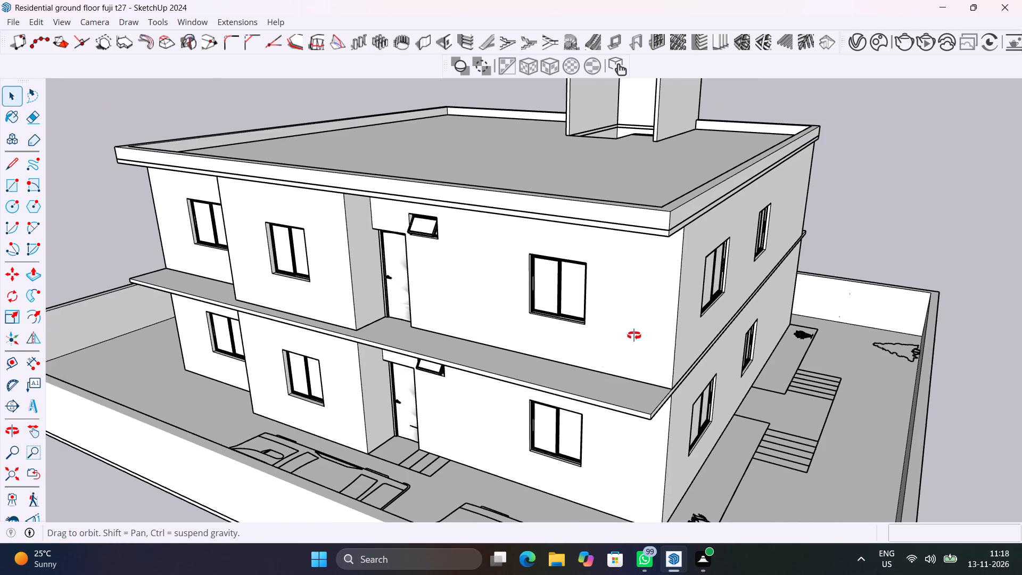
{"action": "middle_click_drag", "start_coordinate": [634, 335], "coordinate": [694, 313]}
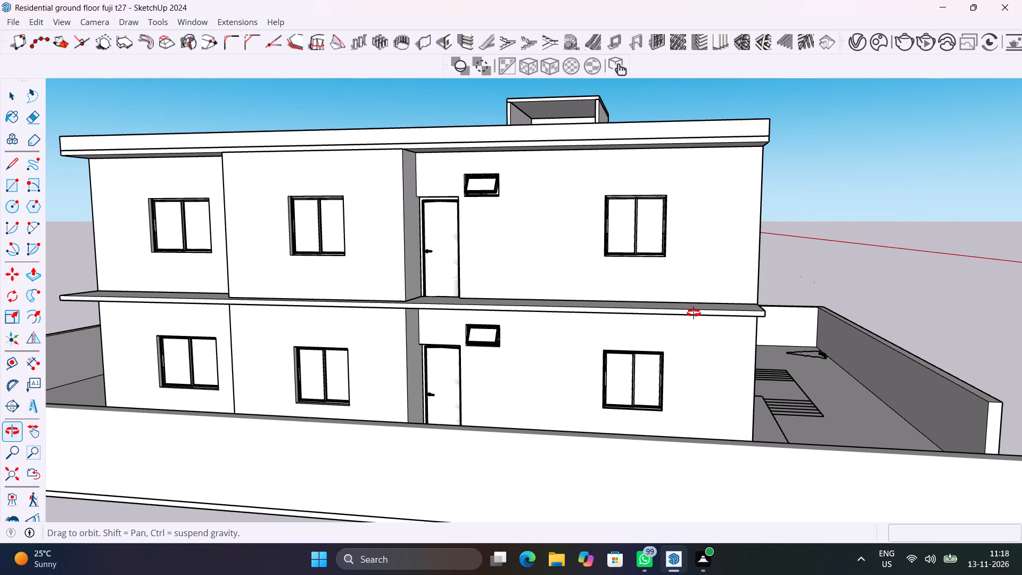
{"action": "middle_click_drag", "start_coordinate": [694, 313], "coordinate": [578, 329]}
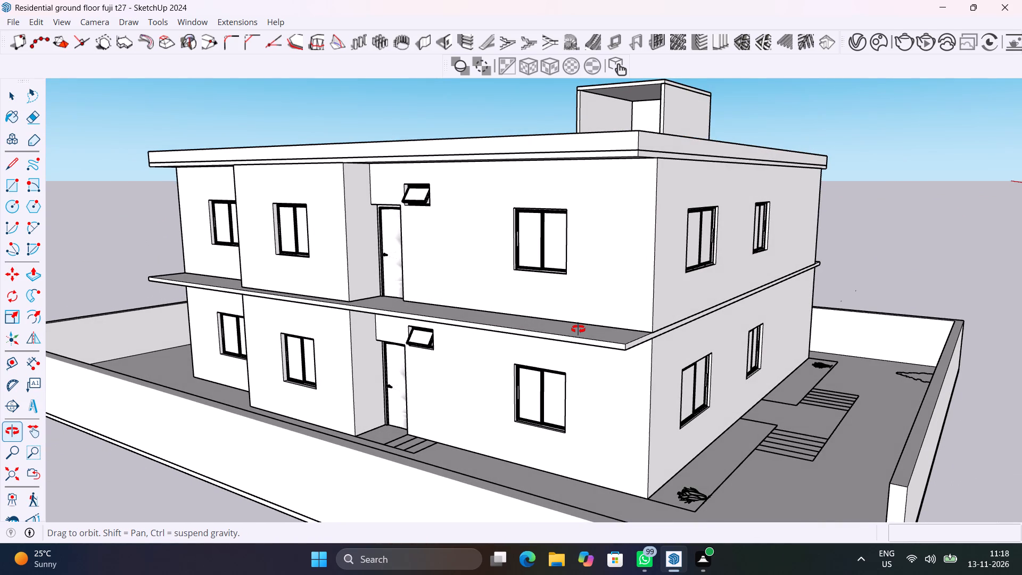
{"action": "middle_click_drag", "start_coordinate": [578, 329], "coordinate": [618, 425]}
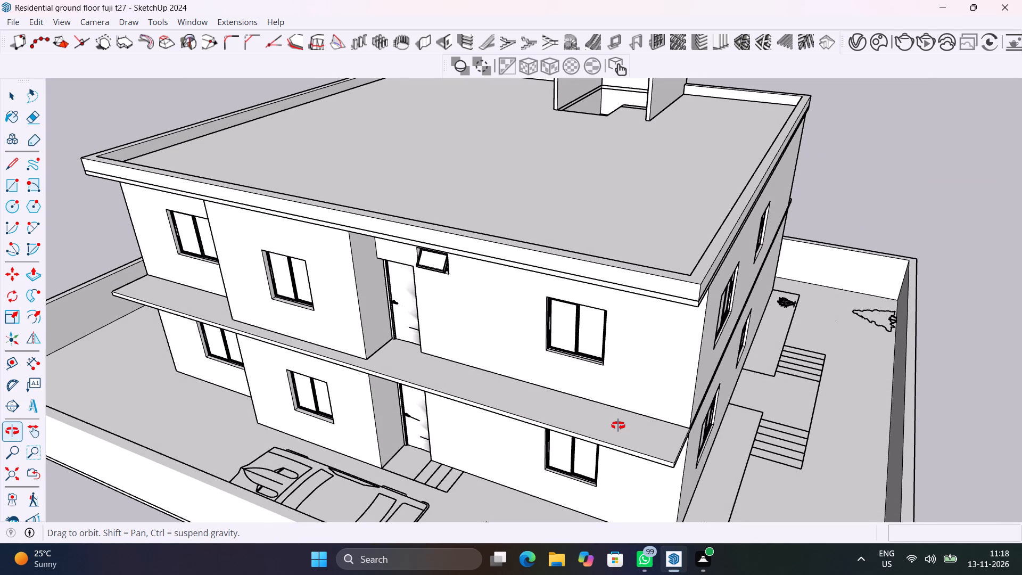
{"action": "middle_click_drag", "start_coordinate": [618, 425], "coordinate": [521, 404]}
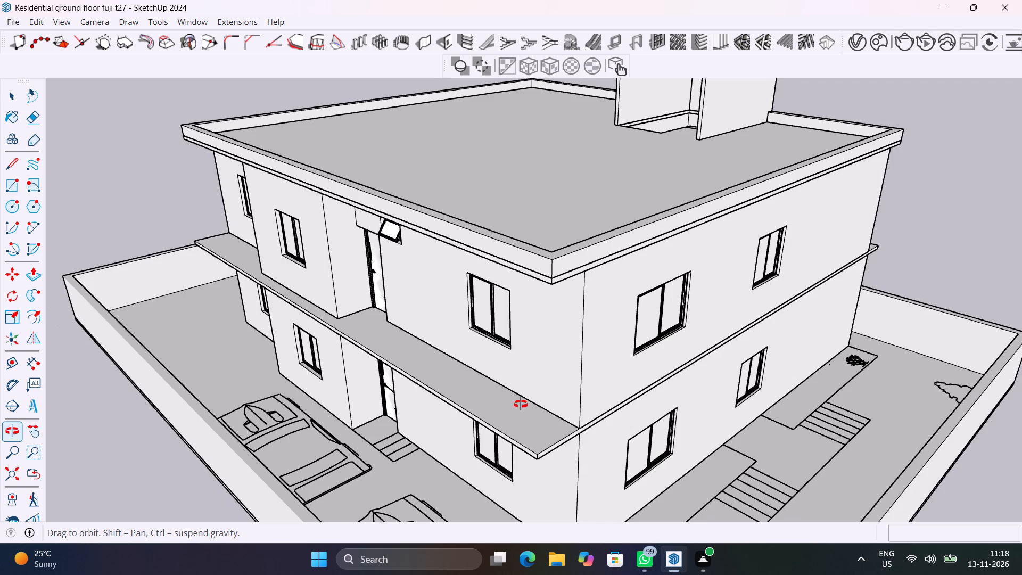
{"action": "middle_click_drag", "start_coordinate": [521, 404], "coordinate": [768, 357]}
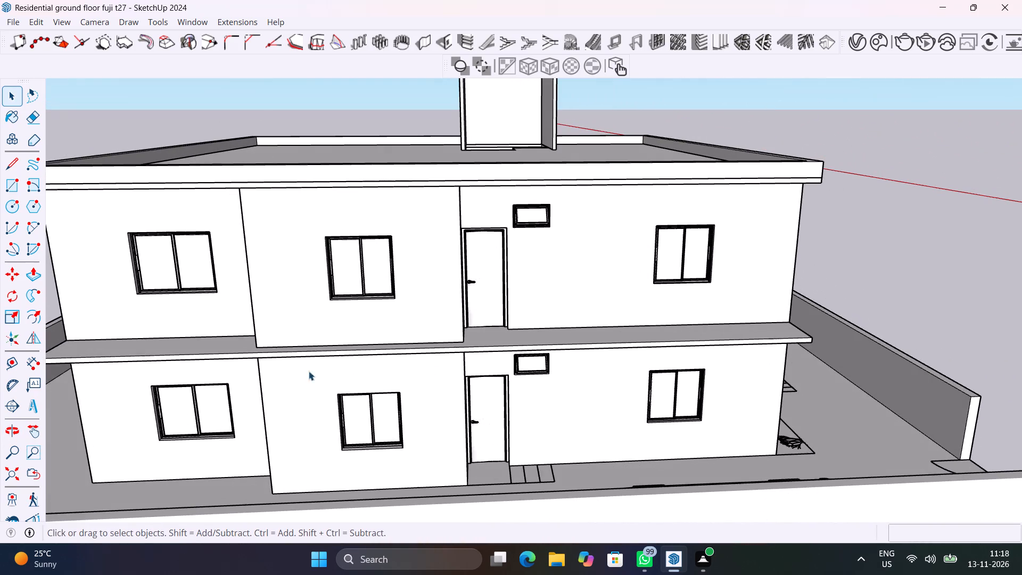
{"action": "scroll", "coordinate": [196, 376], "scroll_direction": "up", "scroll_amount": 2}
{"action": "middle_click_drag", "start_coordinate": [202, 384], "coordinate": [477, 365]}
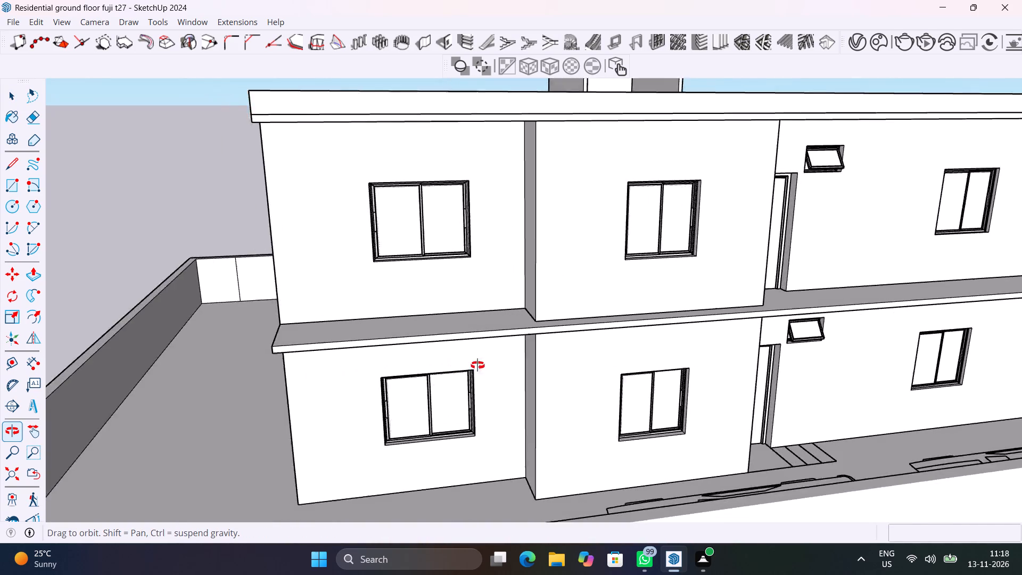
{"action": "middle_click_drag", "start_coordinate": [477, 365], "coordinate": [590, 357]}
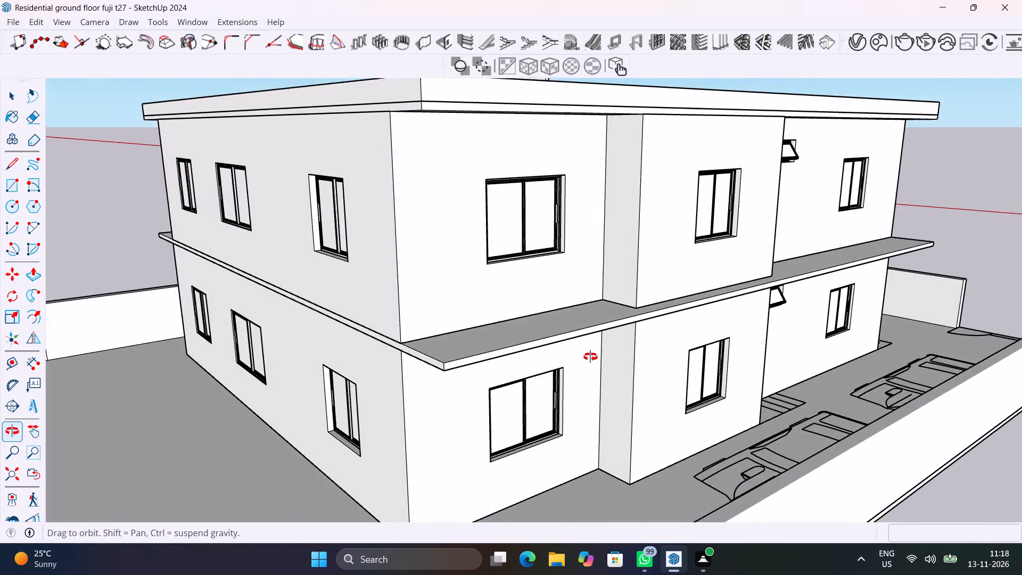
{"action": "middle_click_drag", "start_coordinate": [590, 357], "coordinate": [263, 441]}
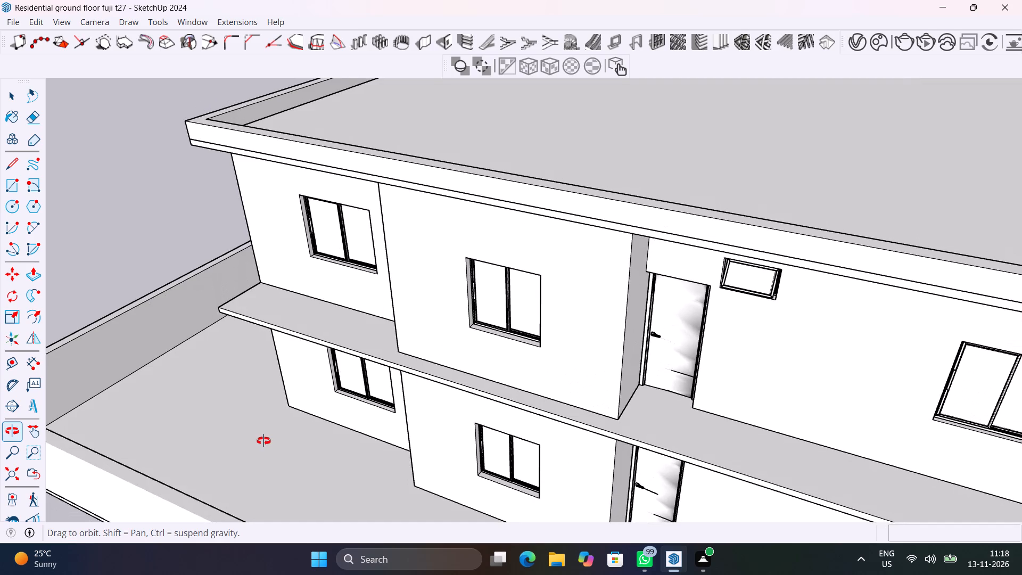
{"action": "middle_click_drag", "start_coordinate": [263, 441], "coordinate": [263, 436]}
{"action": "scroll", "coordinate": [331, 339], "scroll_direction": "down", "scroll_amount": 11}
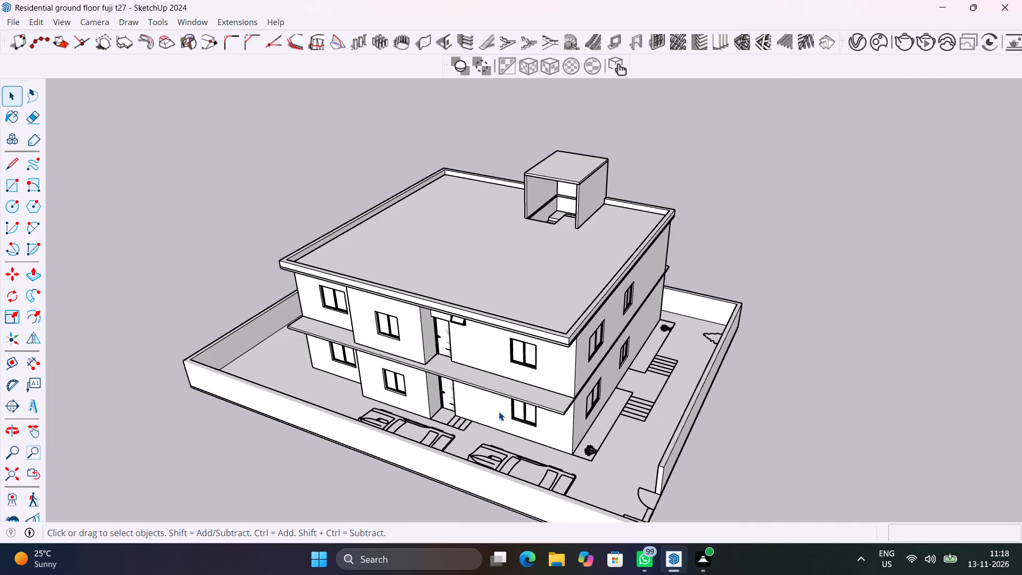
{"action": "scroll", "coordinate": [499, 412], "scroll_direction": "up", "scroll_amount": 5}
{"action": "middle_click_drag", "start_coordinate": [536, 410], "coordinate": [428, 348]}
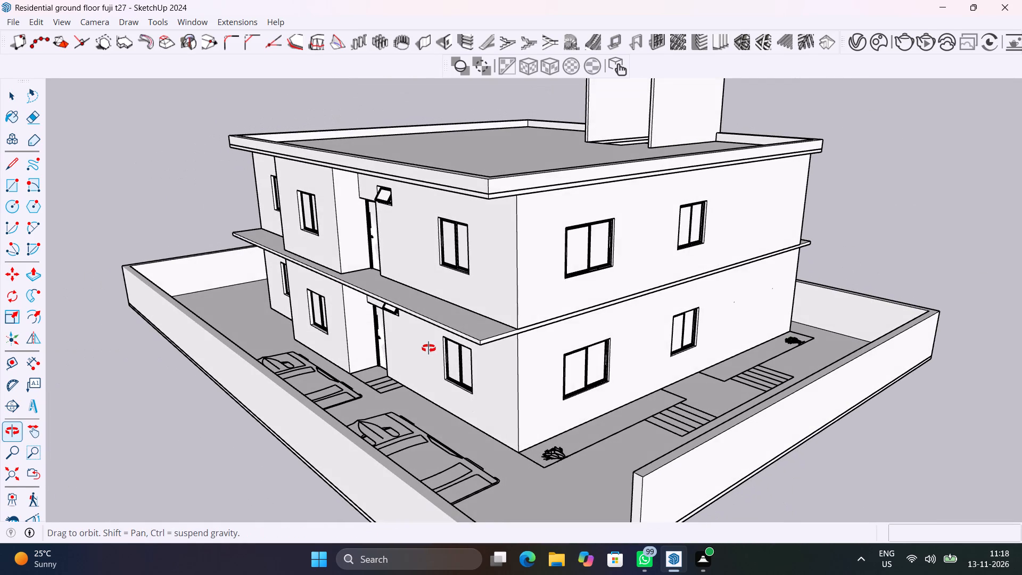
{"action": "middle_click_drag", "start_coordinate": [428, 348], "coordinate": [576, 416]}
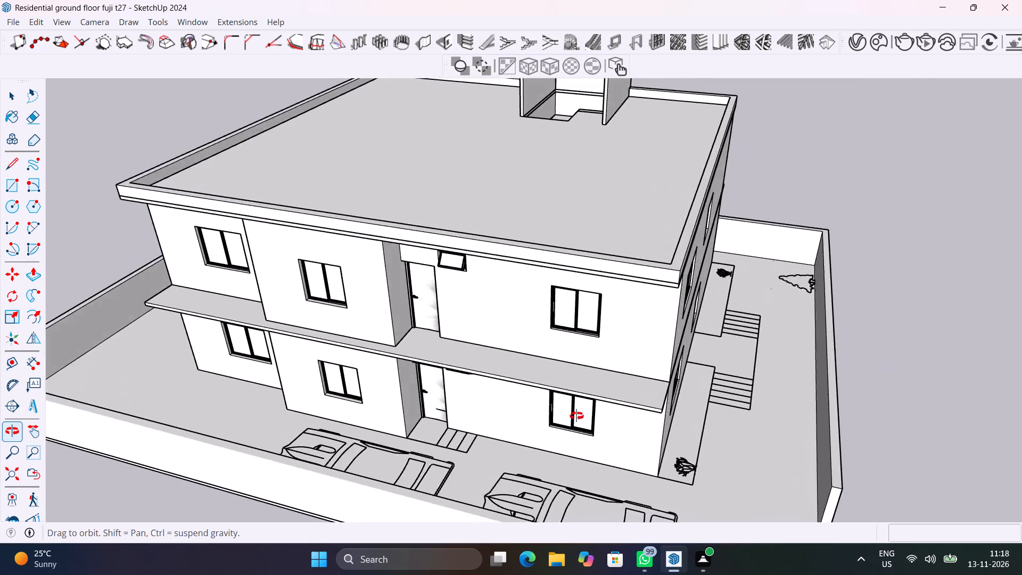
{"action": "middle_click_drag", "start_coordinate": [576, 416], "coordinate": [445, 323]}
{"action": "scroll", "coordinate": [445, 323], "scroll_direction": "down", "scroll_amount": 5}
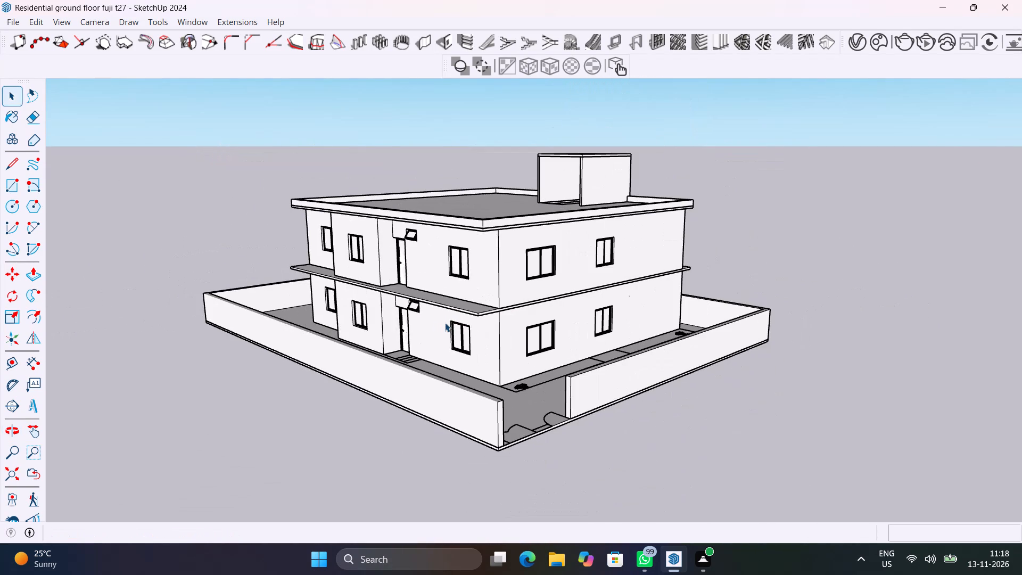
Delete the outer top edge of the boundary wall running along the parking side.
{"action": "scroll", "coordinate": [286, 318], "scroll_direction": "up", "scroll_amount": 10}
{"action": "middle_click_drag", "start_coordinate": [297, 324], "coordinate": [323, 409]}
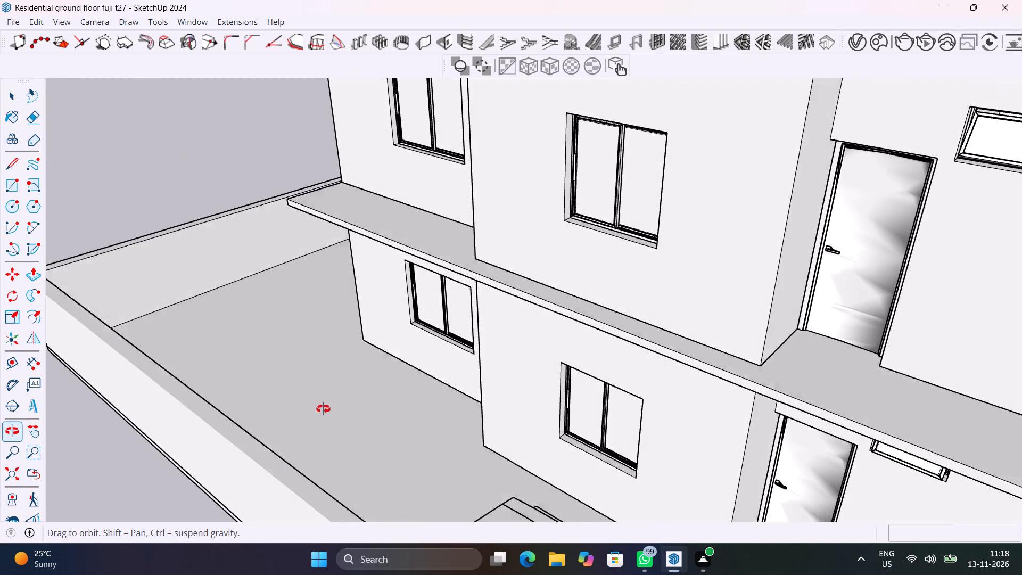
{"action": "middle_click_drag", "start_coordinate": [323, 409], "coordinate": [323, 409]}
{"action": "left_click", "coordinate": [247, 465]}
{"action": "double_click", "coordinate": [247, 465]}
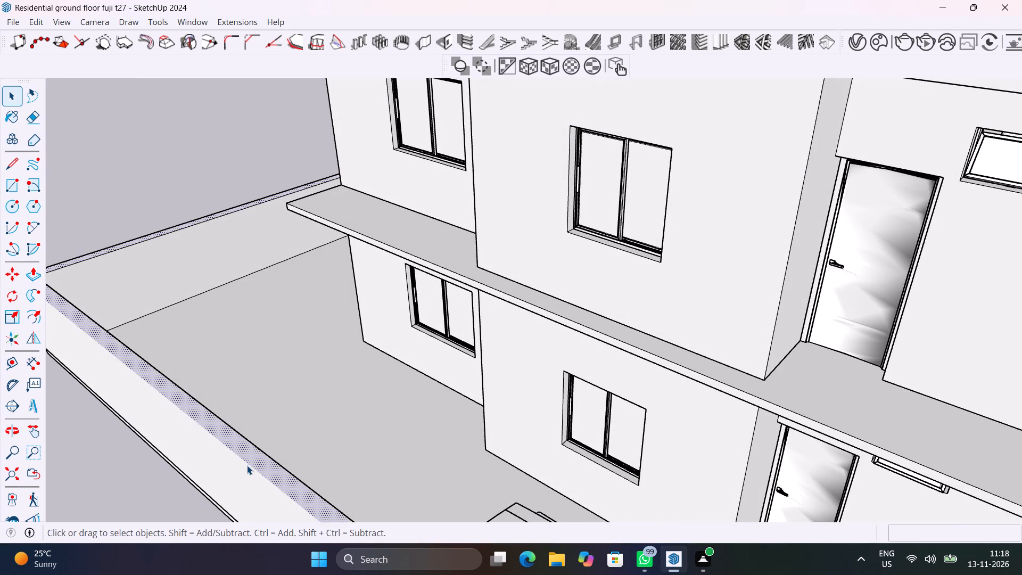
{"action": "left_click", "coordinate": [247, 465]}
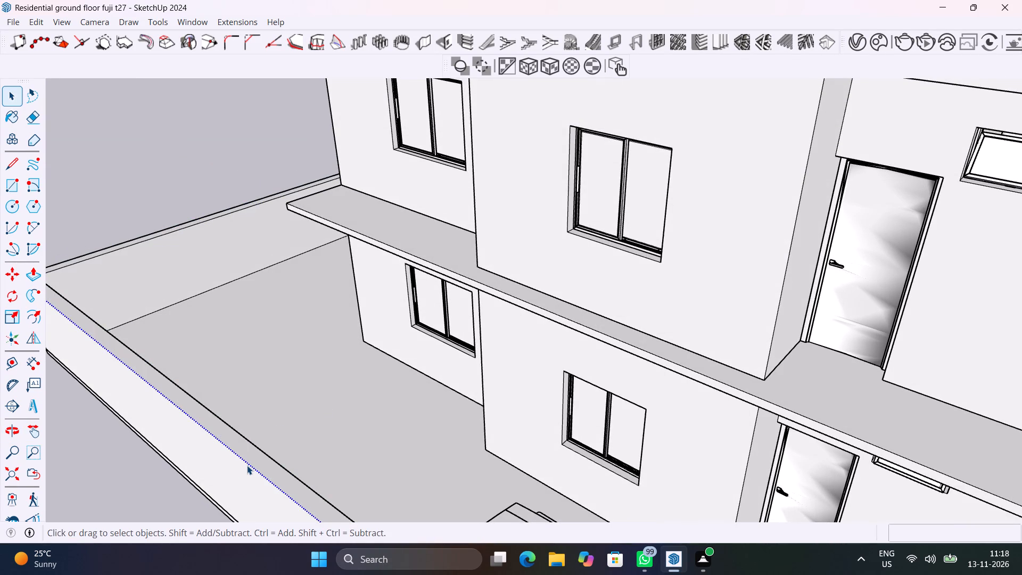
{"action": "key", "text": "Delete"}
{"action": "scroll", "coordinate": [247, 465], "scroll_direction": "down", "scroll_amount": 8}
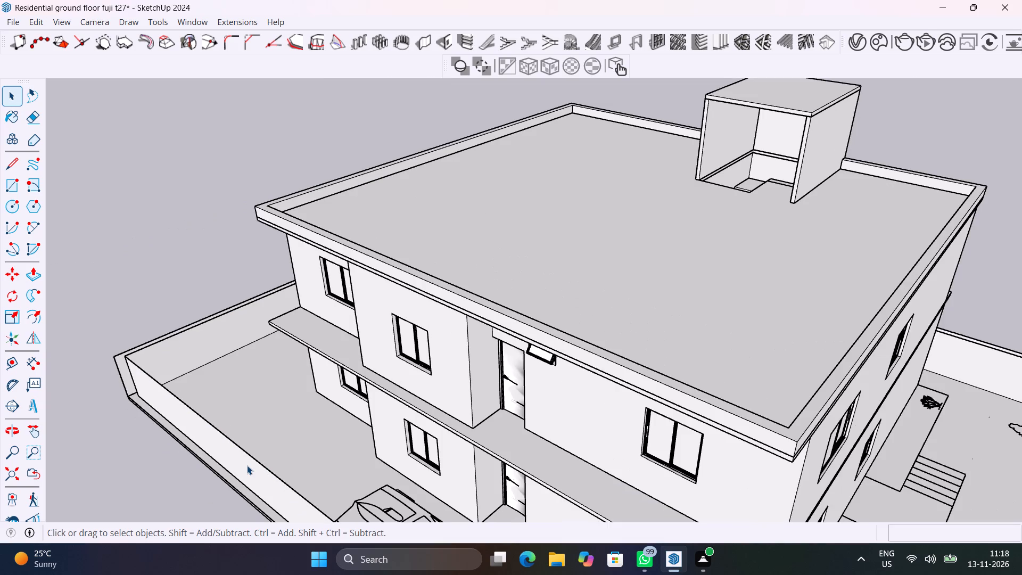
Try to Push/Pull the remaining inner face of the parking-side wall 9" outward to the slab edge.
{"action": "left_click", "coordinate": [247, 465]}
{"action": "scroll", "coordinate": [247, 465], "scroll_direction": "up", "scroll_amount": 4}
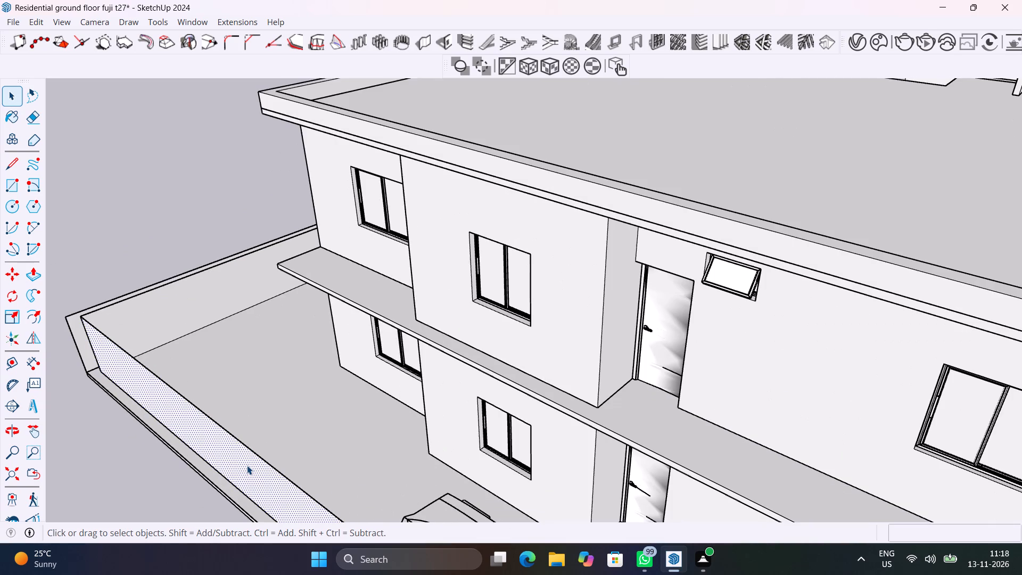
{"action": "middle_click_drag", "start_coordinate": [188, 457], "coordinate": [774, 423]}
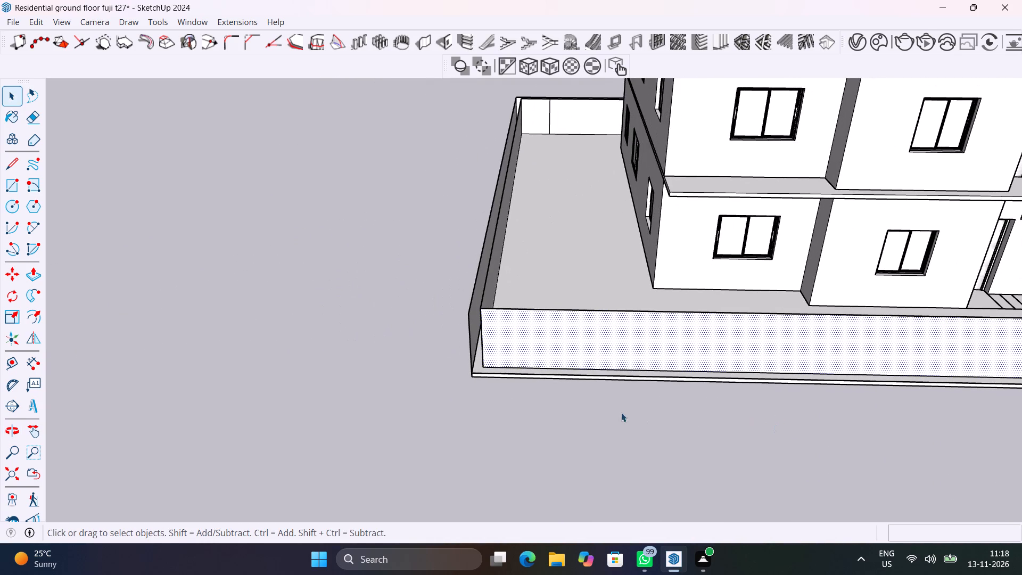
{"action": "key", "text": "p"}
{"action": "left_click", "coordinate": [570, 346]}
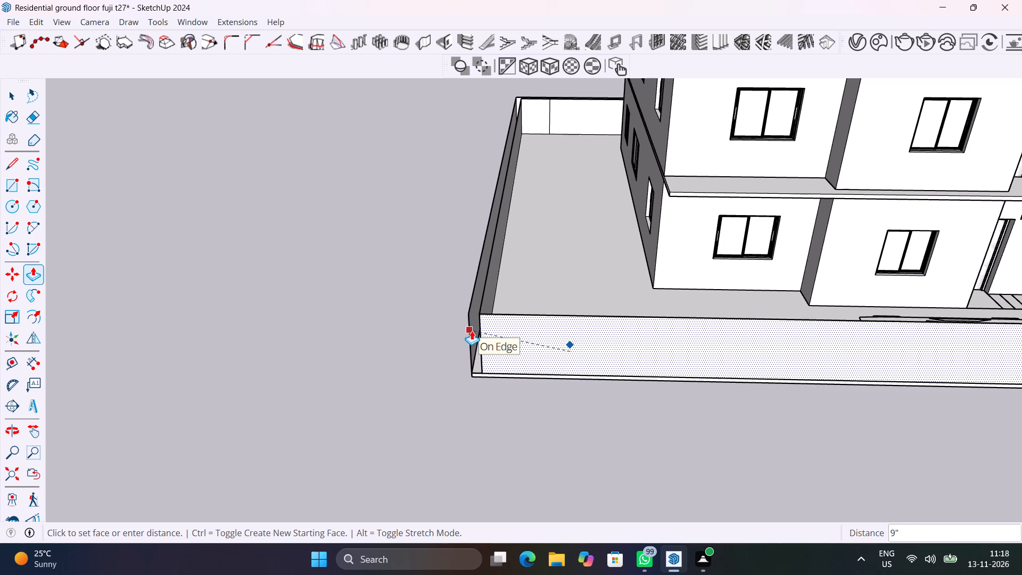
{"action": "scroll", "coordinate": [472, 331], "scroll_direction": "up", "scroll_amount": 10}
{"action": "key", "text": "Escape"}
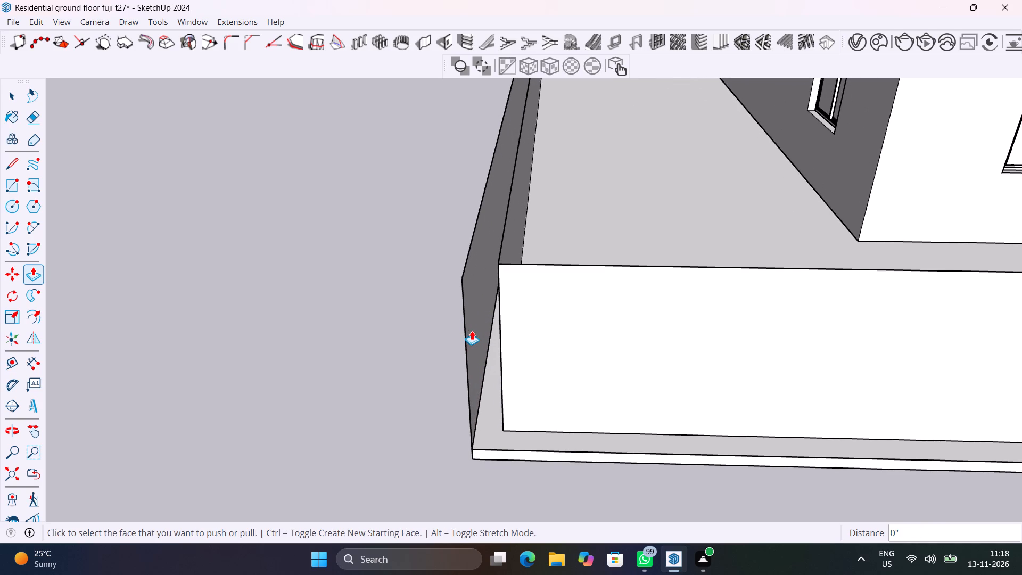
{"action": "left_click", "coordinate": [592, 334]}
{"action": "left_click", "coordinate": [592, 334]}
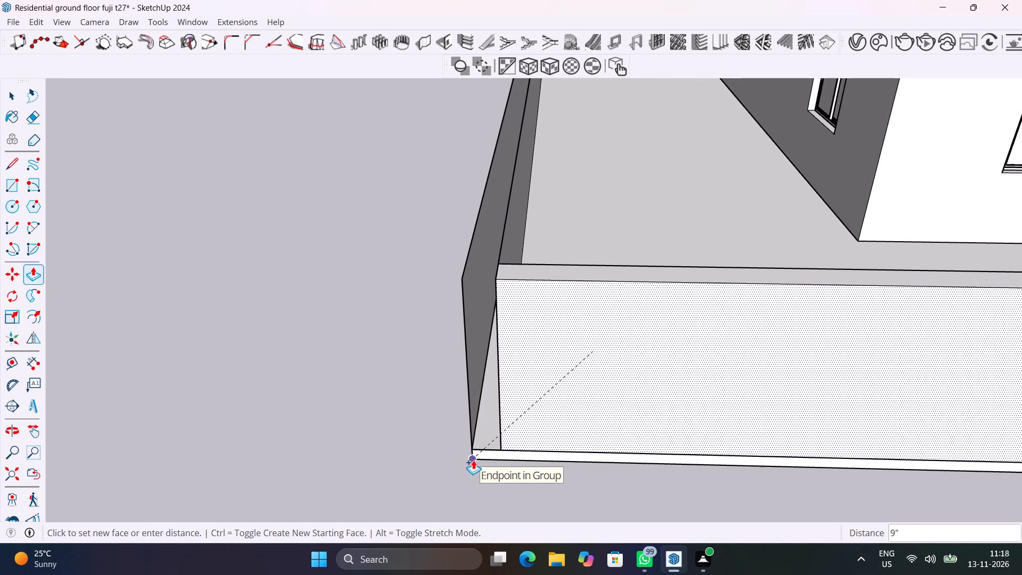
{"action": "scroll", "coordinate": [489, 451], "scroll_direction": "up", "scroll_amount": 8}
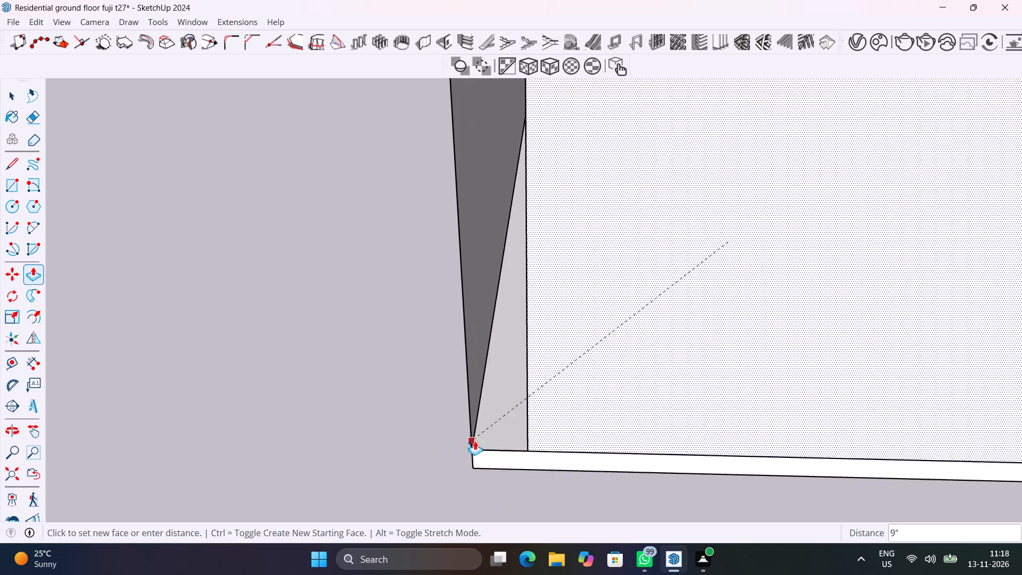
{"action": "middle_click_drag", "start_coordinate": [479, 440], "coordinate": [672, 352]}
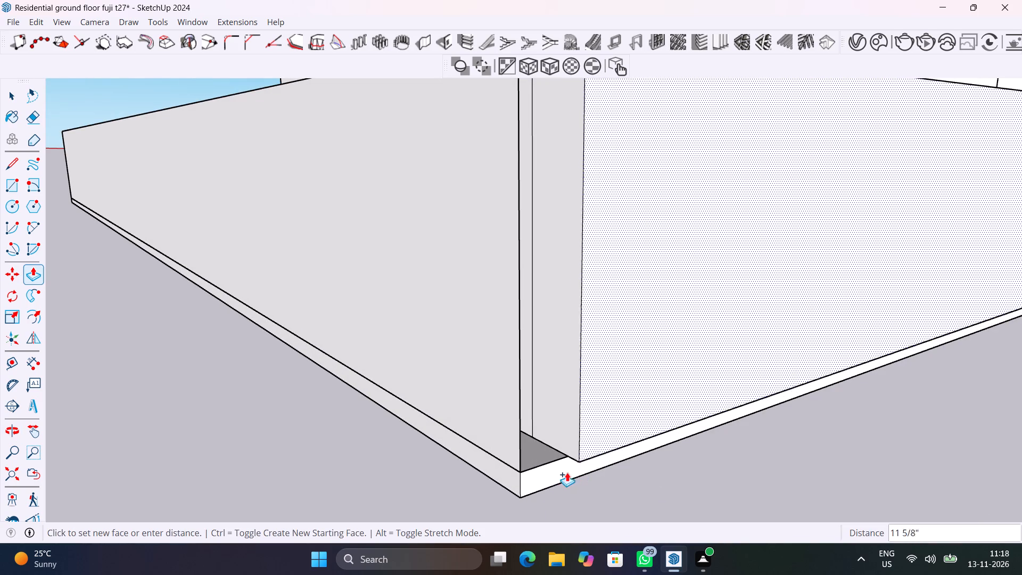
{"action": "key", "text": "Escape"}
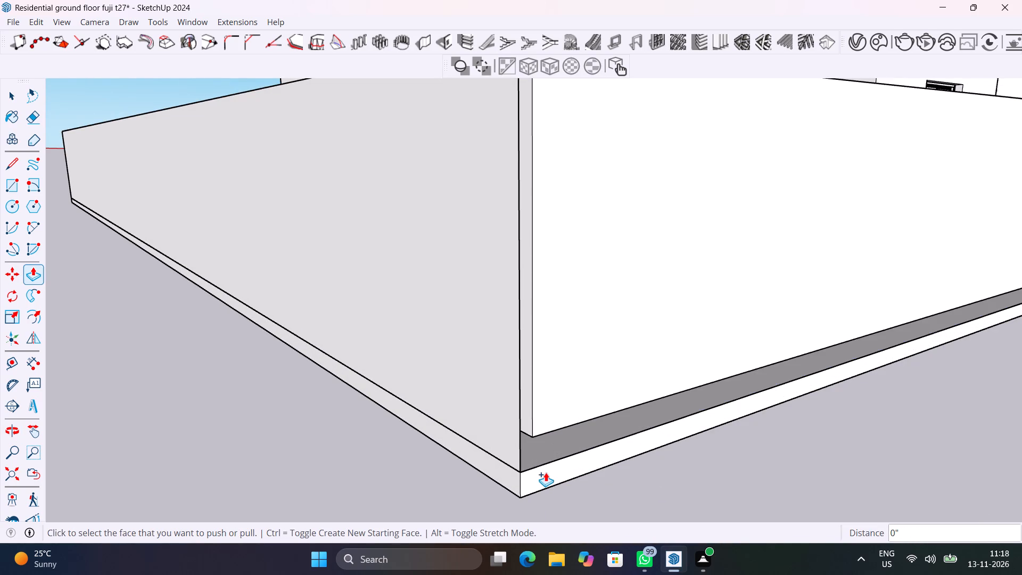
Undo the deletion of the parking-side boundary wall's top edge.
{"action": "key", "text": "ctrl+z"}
Examine the boundary wall's outer corner, the parking side and the slab projecting between the storeys.
{"action": "middle_click_drag", "start_coordinate": [583, 424], "coordinate": [490, 556]}
{"action": "scroll", "coordinate": [506, 381], "scroll_direction": "down", "scroll_amount": 4}
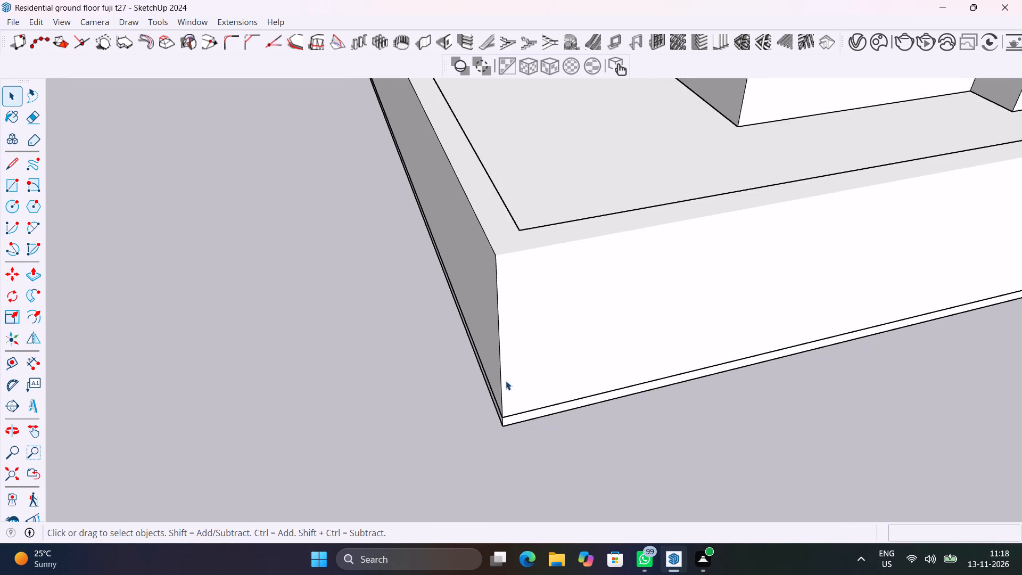
{"action": "scroll", "coordinate": [506, 381], "scroll_direction": "down", "scroll_amount": 10}
{"action": "middle_click_drag", "start_coordinate": [645, 351], "coordinate": [267, 419]}
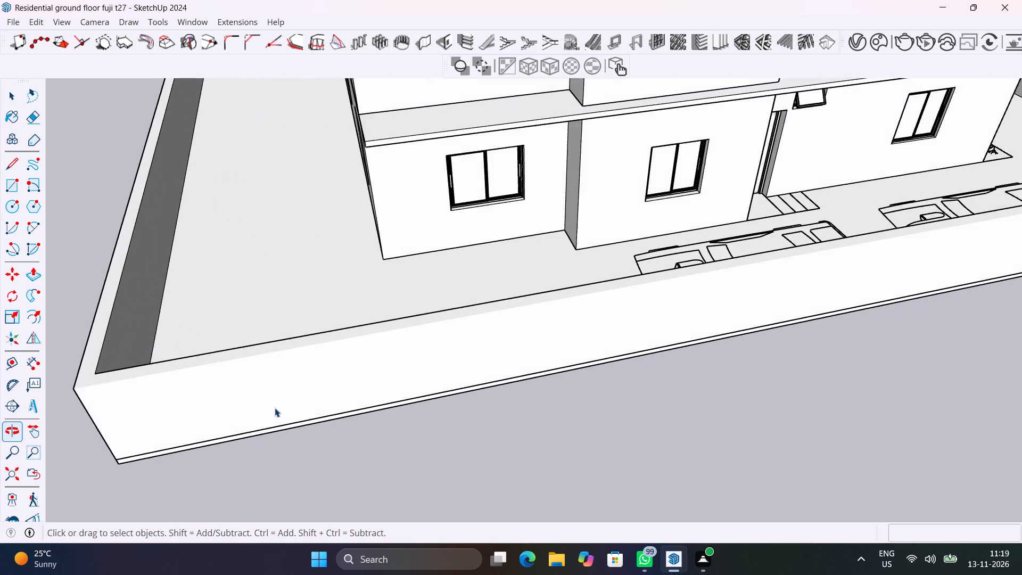
{"action": "scroll", "coordinate": [345, 384], "scroll_direction": "down", "scroll_amount": 13}
{"action": "middle_click_drag", "start_coordinate": [539, 333], "coordinate": [479, 406], "text": "shift"}
{"action": "scroll", "coordinate": [440, 355], "scroll_direction": "up", "scroll_amount": 6}
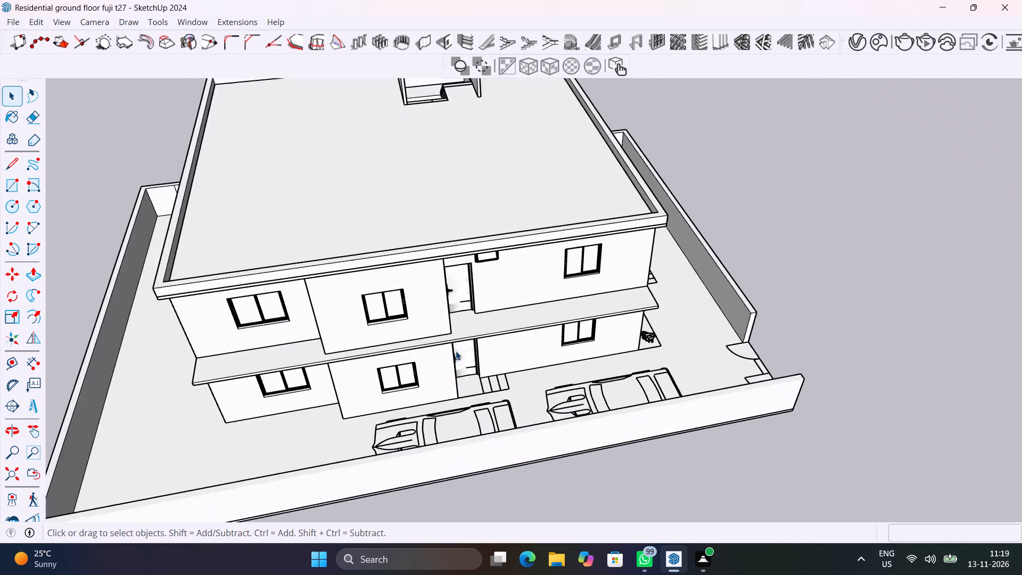
{"action": "scroll", "coordinate": [456, 351], "scroll_direction": "up", "scroll_amount": 9}
{"action": "middle_click_drag", "start_coordinate": [542, 354], "coordinate": [169, 393], "text": "shift"}
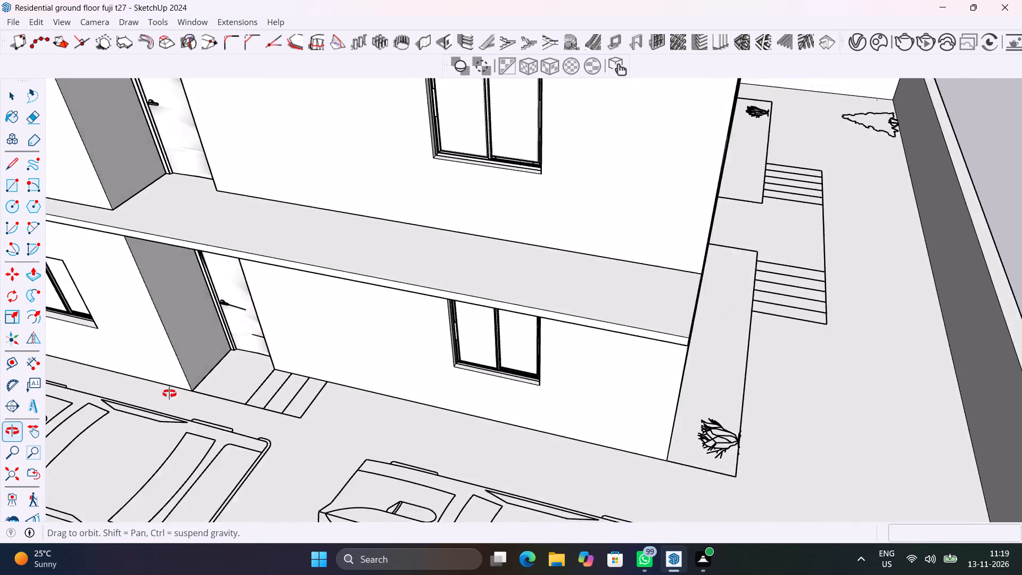
{"action": "middle_click_drag", "start_coordinate": [169, 393], "coordinate": [145, 436], "text": "shift"}
Open the projecting slab group on the parking side and offset its top face's outer edges inward about 4 11/16".
{"action": "left_click", "coordinate": [621, 363]}
{"action": "left_click", "coordinate": [621, 363]}
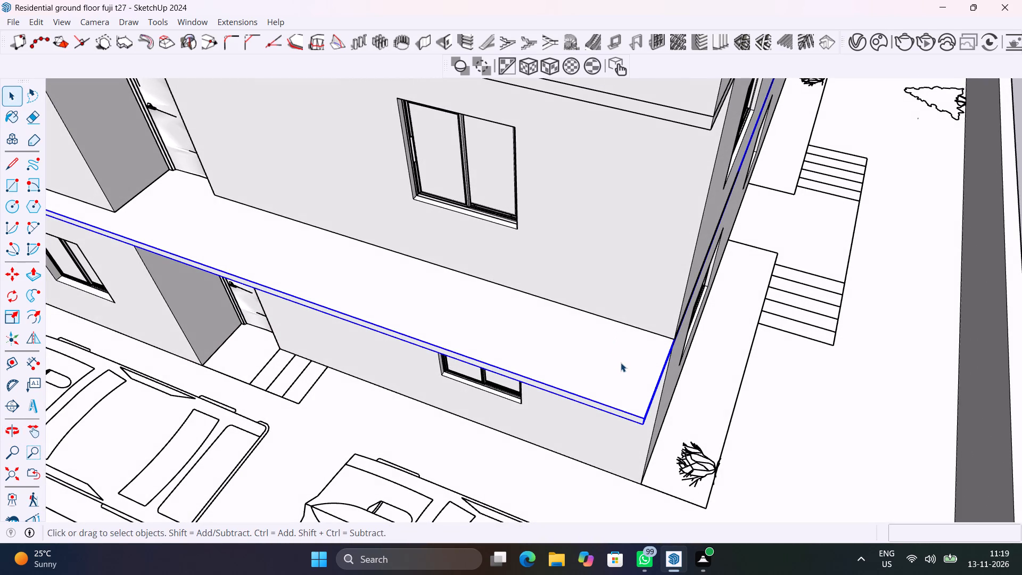
{"action": "double_click", "coordinate": [621, 363]}
{"action": "scroll", "coordinate": [621, 363], "scroll_direction": "up", "scroll_amount": 5}
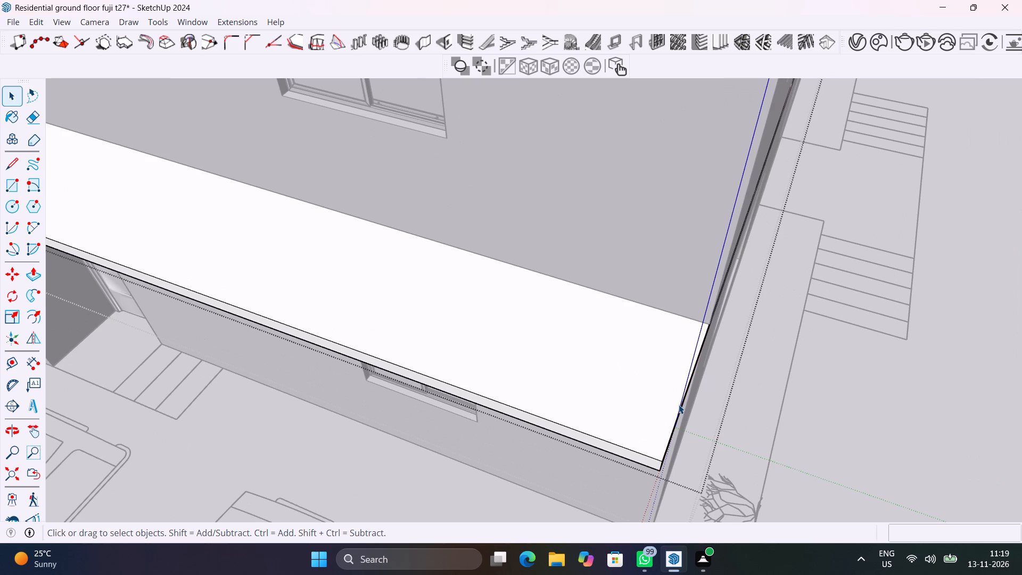
{"action": "left_click", "coordinate": [680, 409]}
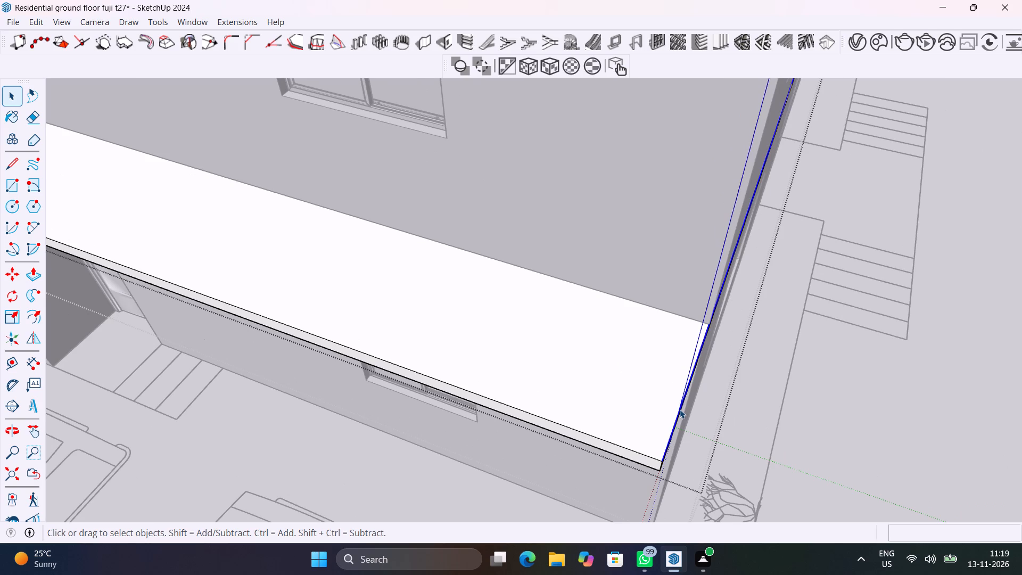
{"action": "left_click", "coordinate": [614, 392]}
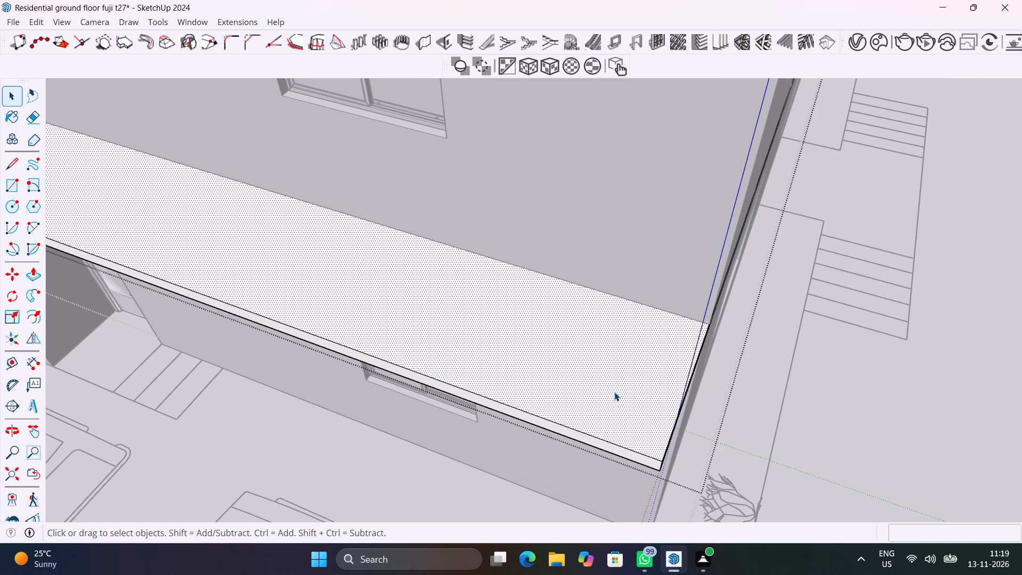
{"action": "key", "text": "f"}
{"action": "left_click", "coordinate": [611, 428]}
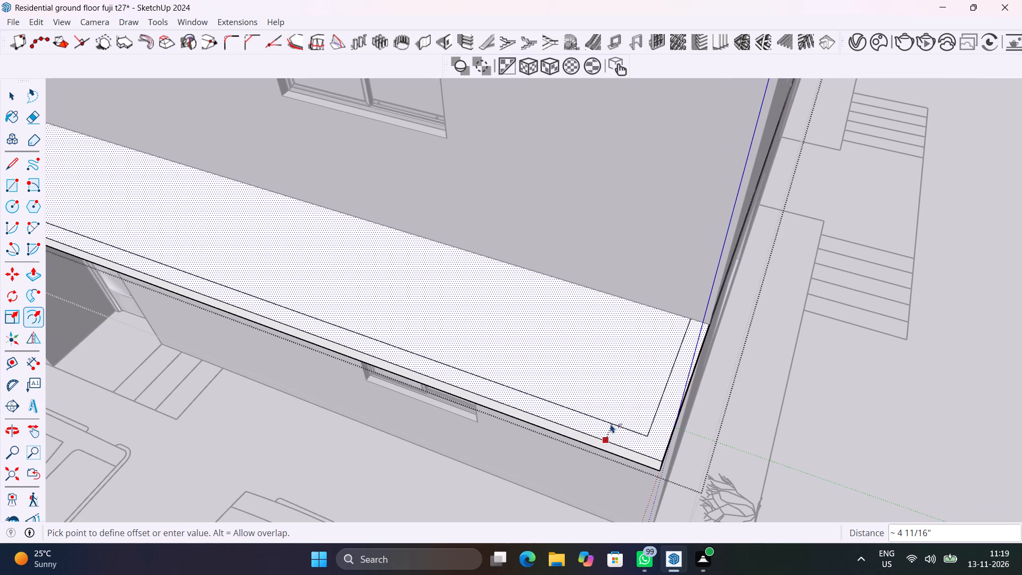
{"action": "scroll", "coordinate": [612, 425], "scroll_direction": "down", "scroll_amount": 12}
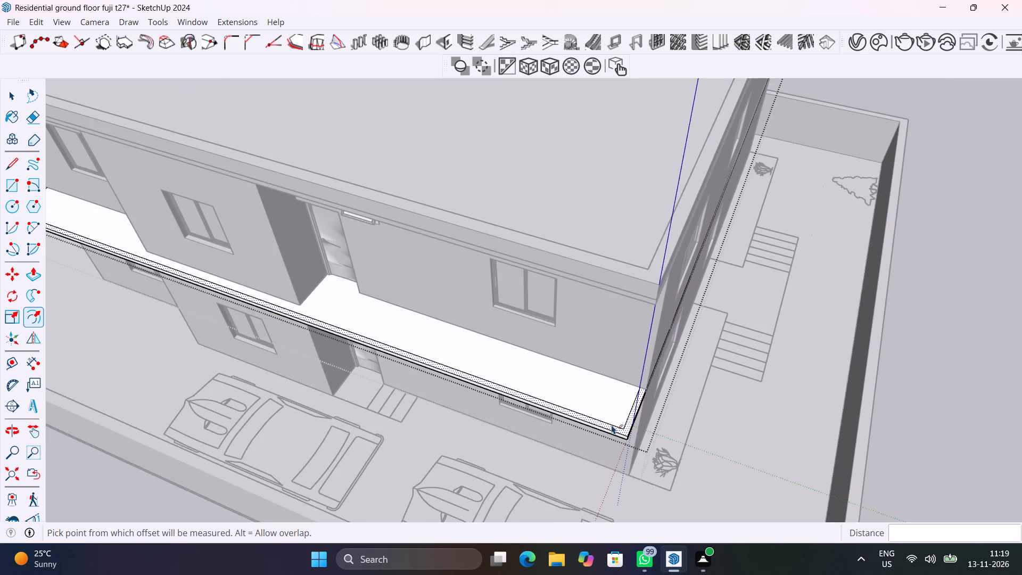
{"action": "middle_click_drag", "start_coordinate": [433, 335], "coordinate": [658, 385], "text": "shift"}
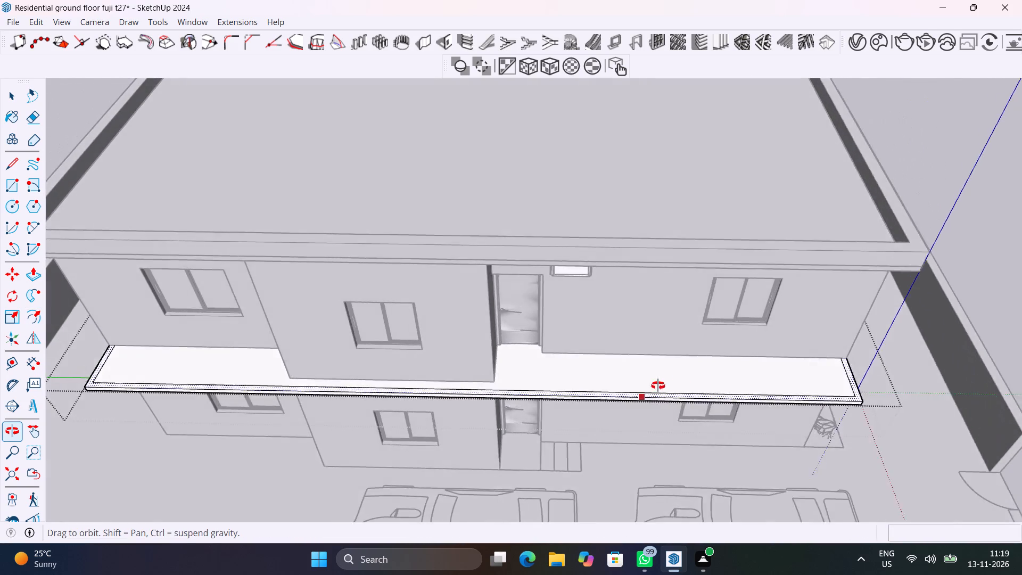
{"action": "middle_click_drag", "start_coordinate": [658, 385], "coordinate": [883, 325], "text": "shift"}
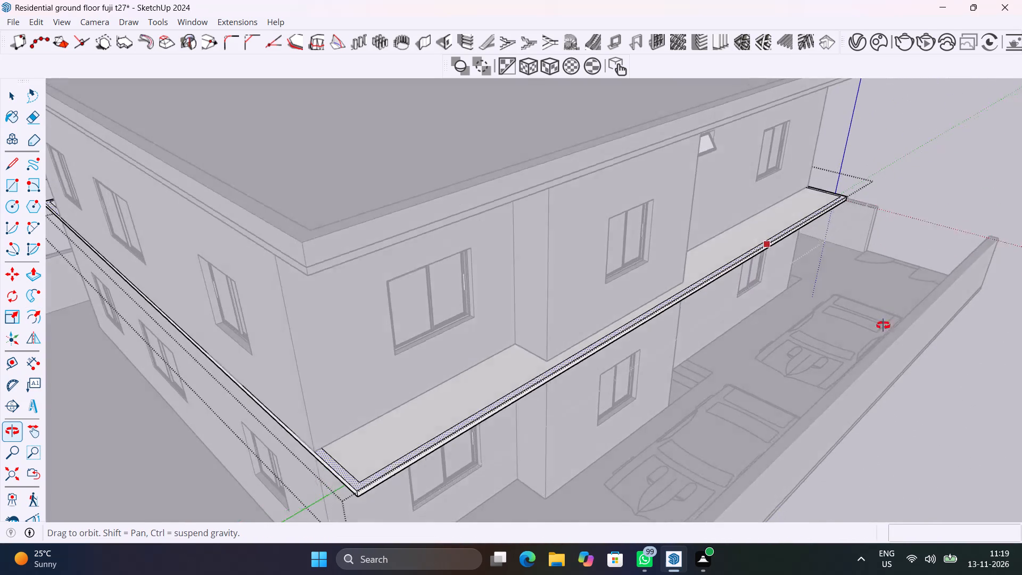
{"action": "middle_click_drag", "start_coordinate": [883, 325], "coordinate": [554, 364], "text": "shift"}
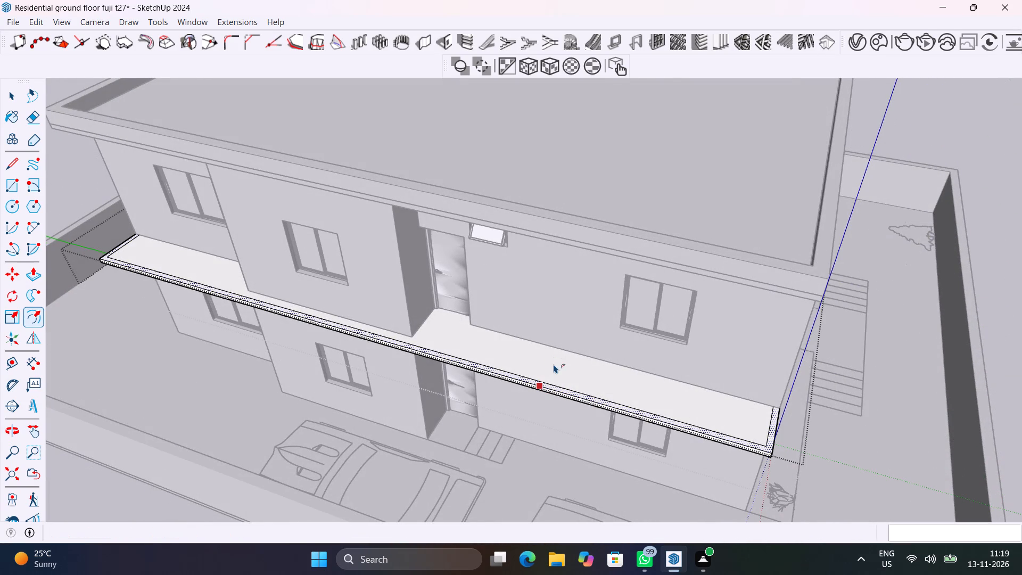
{"action": "key", "text": "space"}
{"action": "left_click", "coordinate": [987, 153]}
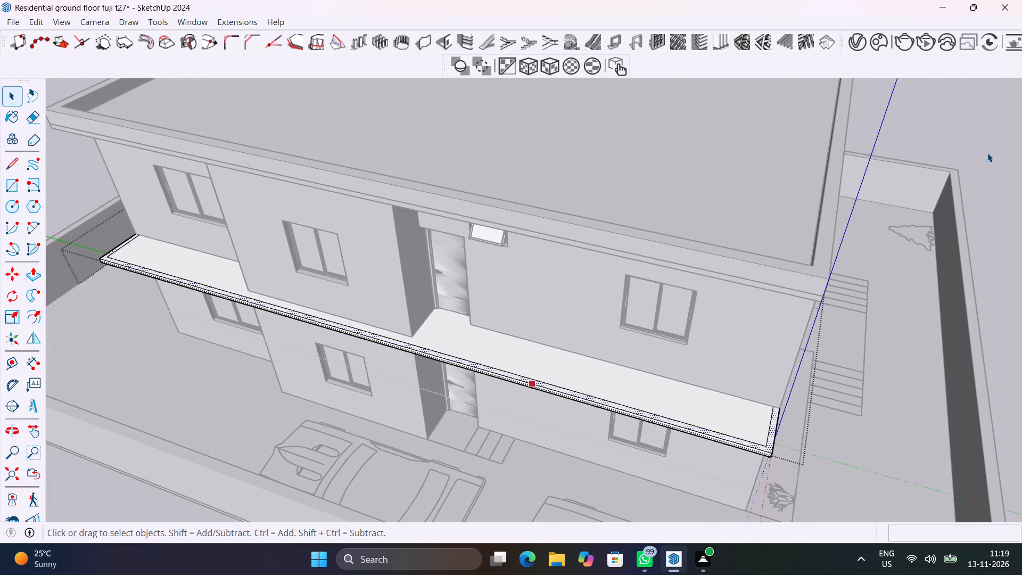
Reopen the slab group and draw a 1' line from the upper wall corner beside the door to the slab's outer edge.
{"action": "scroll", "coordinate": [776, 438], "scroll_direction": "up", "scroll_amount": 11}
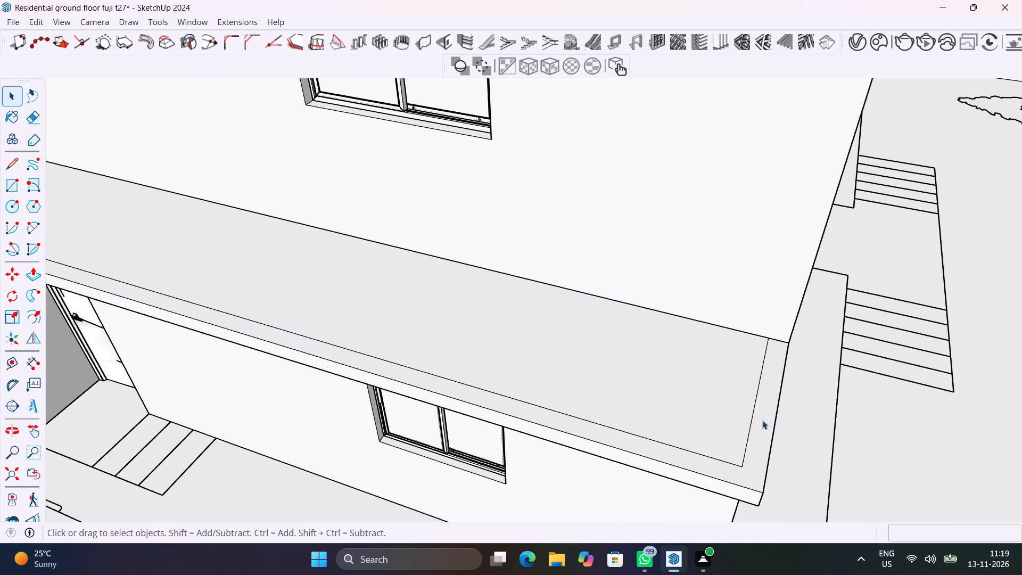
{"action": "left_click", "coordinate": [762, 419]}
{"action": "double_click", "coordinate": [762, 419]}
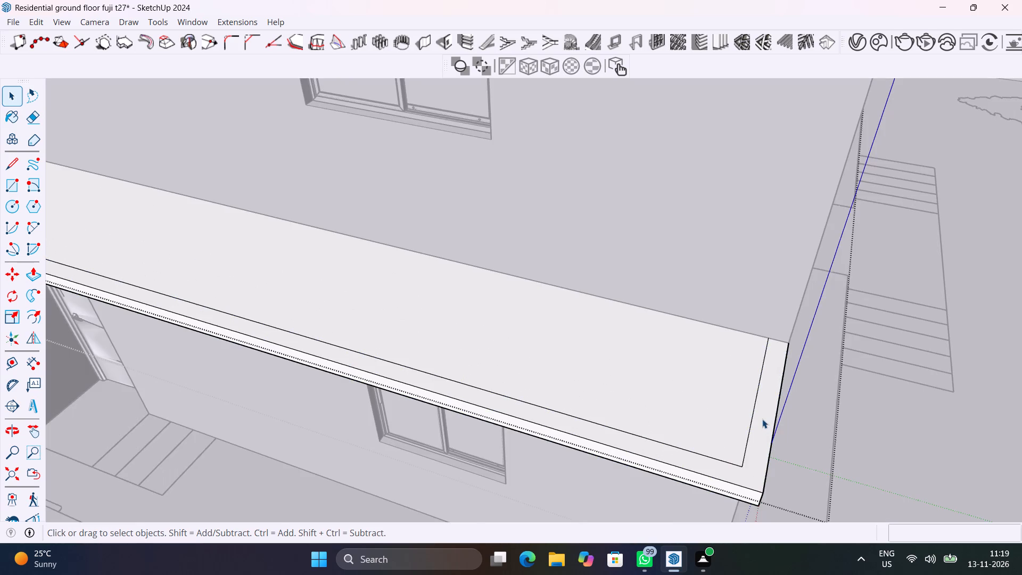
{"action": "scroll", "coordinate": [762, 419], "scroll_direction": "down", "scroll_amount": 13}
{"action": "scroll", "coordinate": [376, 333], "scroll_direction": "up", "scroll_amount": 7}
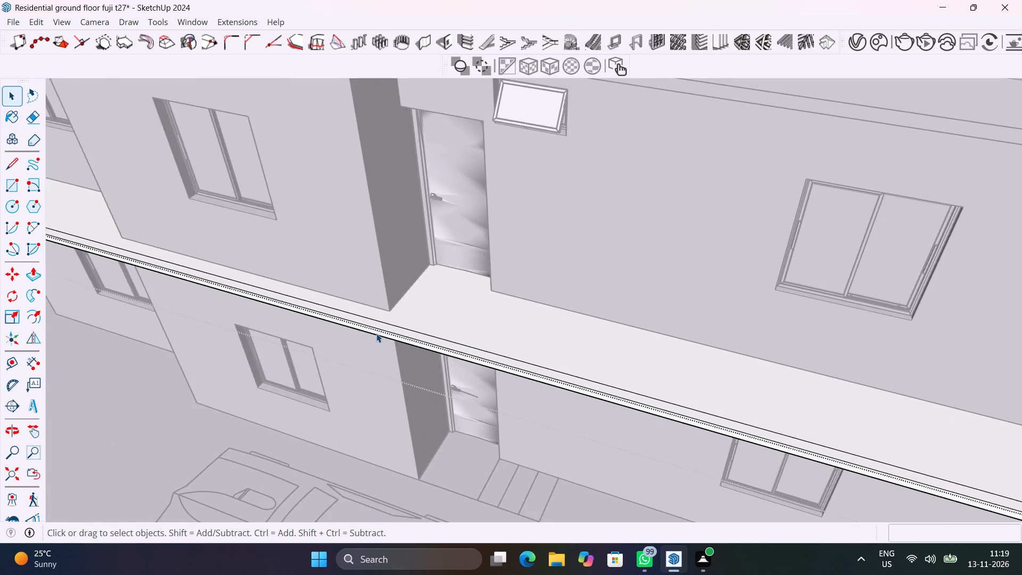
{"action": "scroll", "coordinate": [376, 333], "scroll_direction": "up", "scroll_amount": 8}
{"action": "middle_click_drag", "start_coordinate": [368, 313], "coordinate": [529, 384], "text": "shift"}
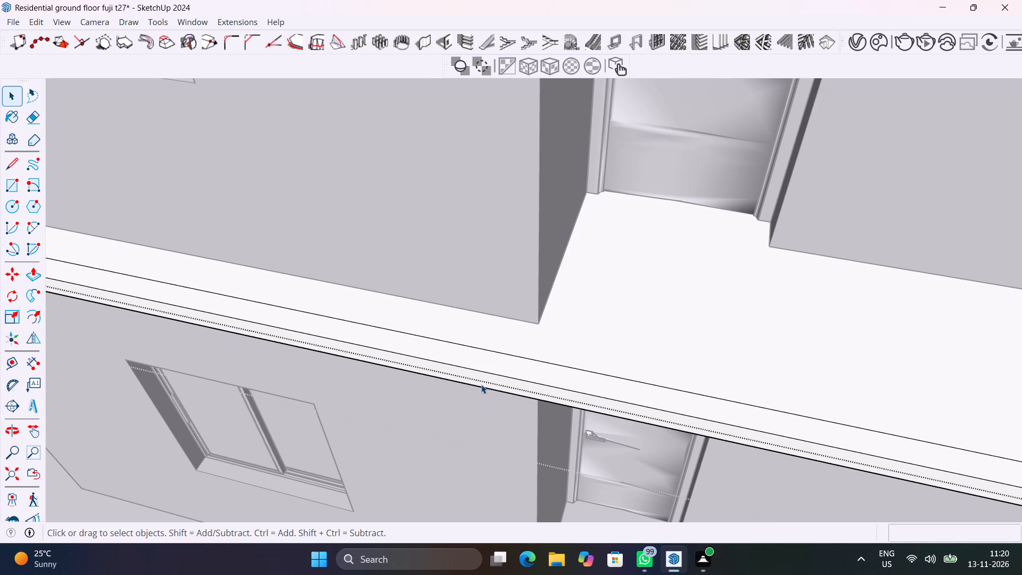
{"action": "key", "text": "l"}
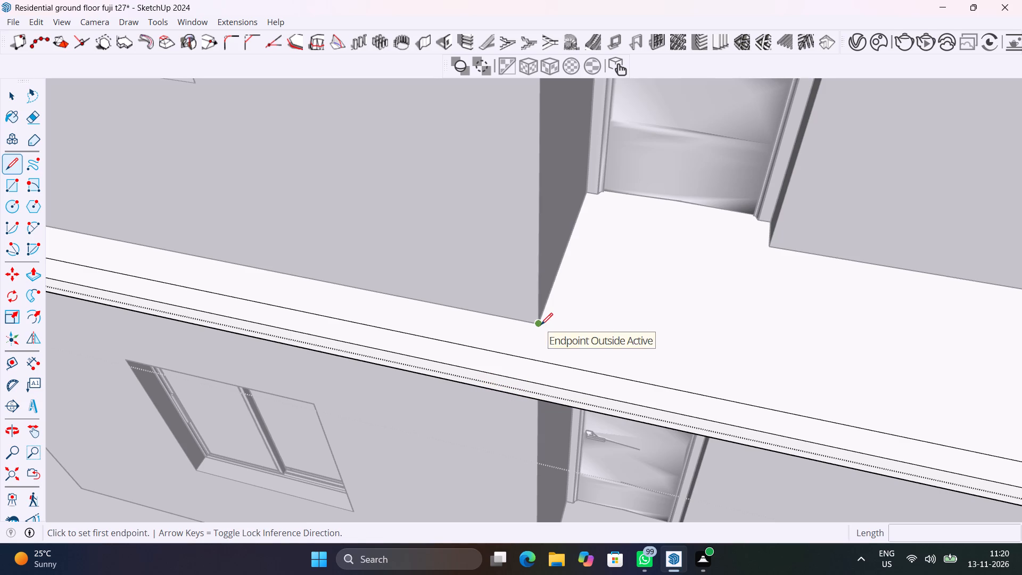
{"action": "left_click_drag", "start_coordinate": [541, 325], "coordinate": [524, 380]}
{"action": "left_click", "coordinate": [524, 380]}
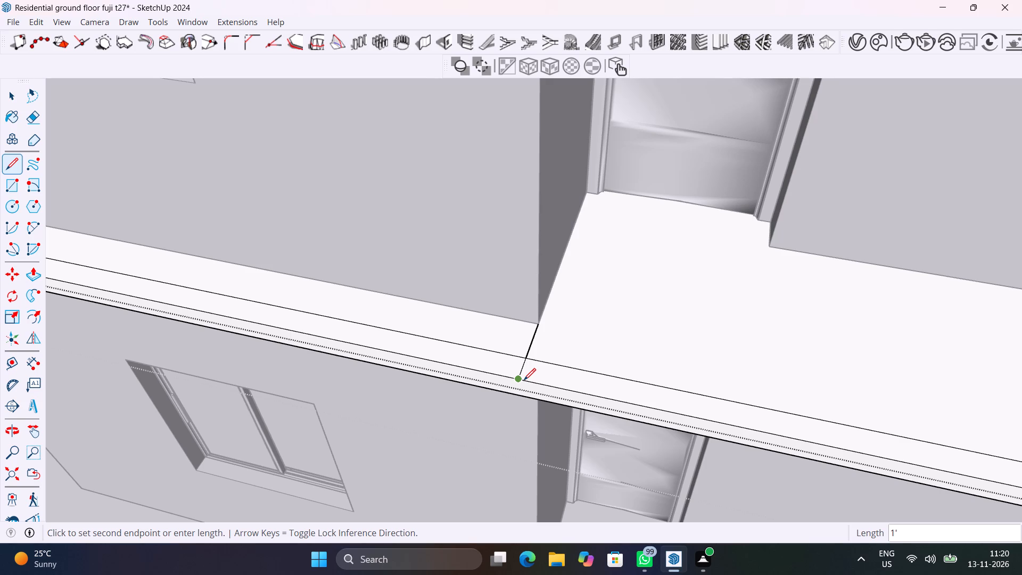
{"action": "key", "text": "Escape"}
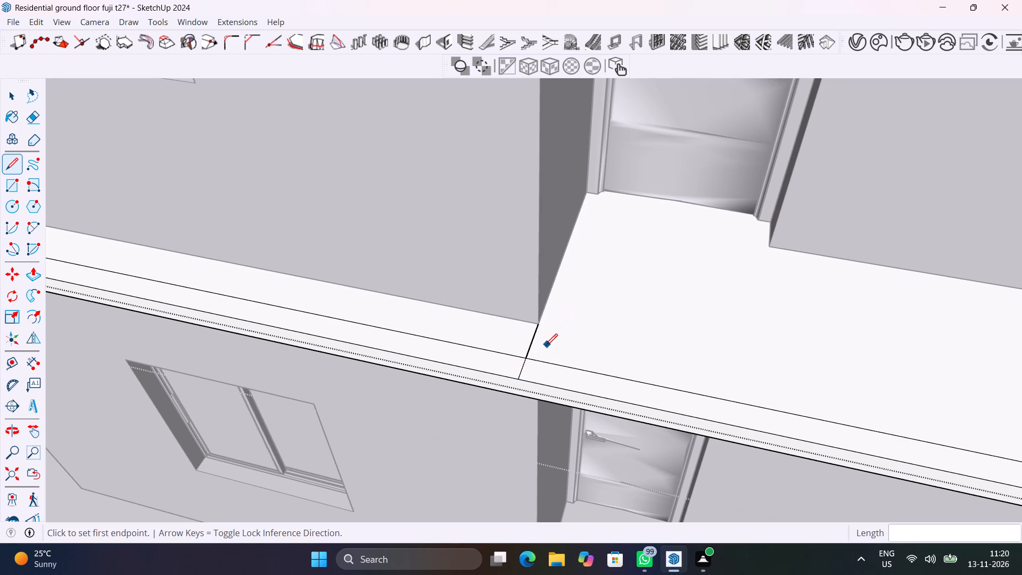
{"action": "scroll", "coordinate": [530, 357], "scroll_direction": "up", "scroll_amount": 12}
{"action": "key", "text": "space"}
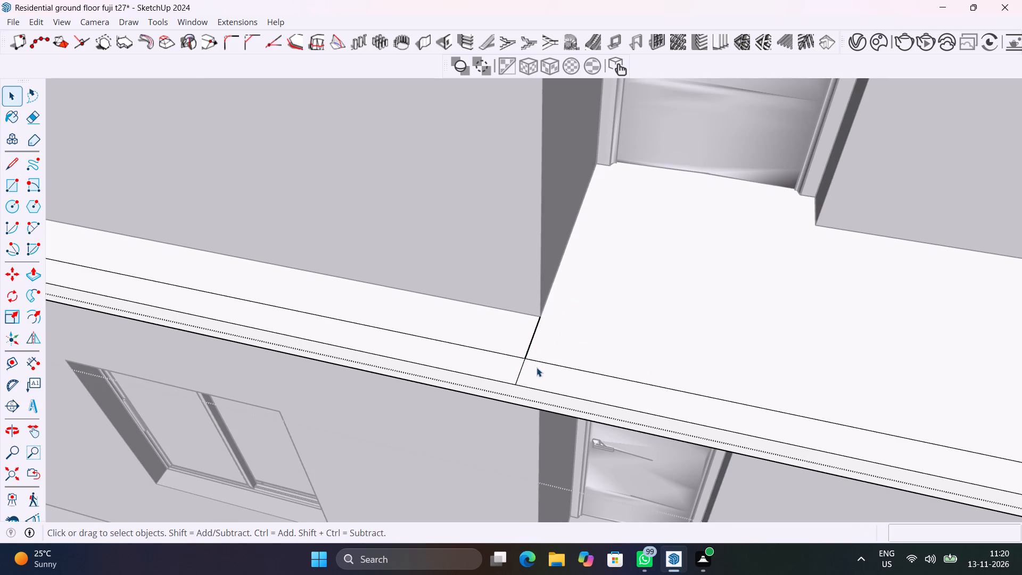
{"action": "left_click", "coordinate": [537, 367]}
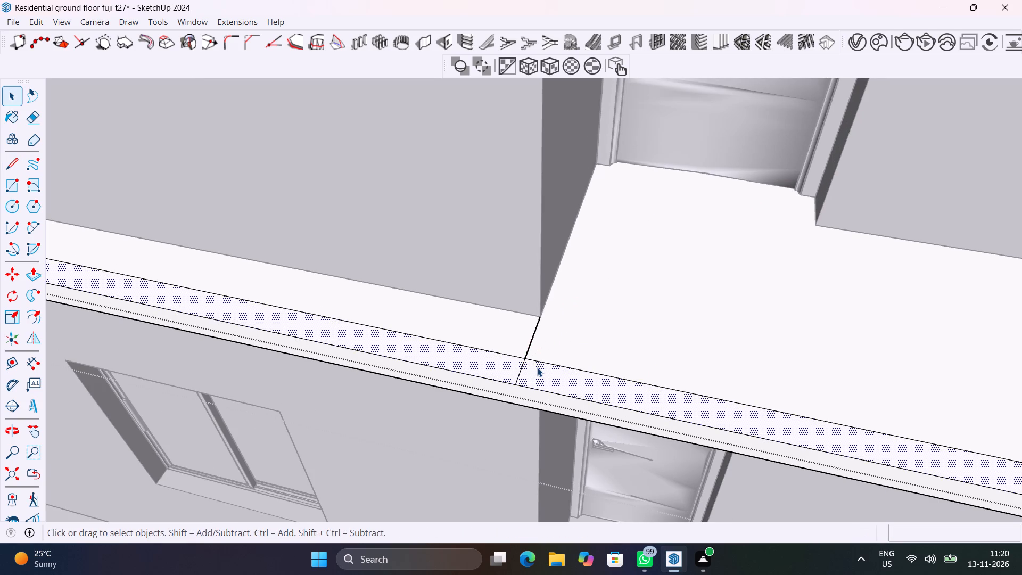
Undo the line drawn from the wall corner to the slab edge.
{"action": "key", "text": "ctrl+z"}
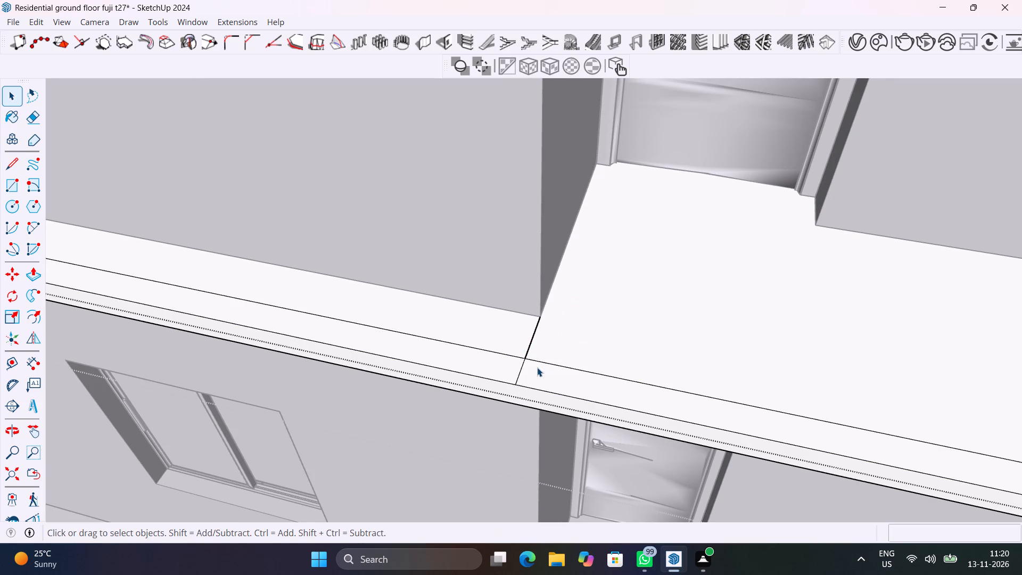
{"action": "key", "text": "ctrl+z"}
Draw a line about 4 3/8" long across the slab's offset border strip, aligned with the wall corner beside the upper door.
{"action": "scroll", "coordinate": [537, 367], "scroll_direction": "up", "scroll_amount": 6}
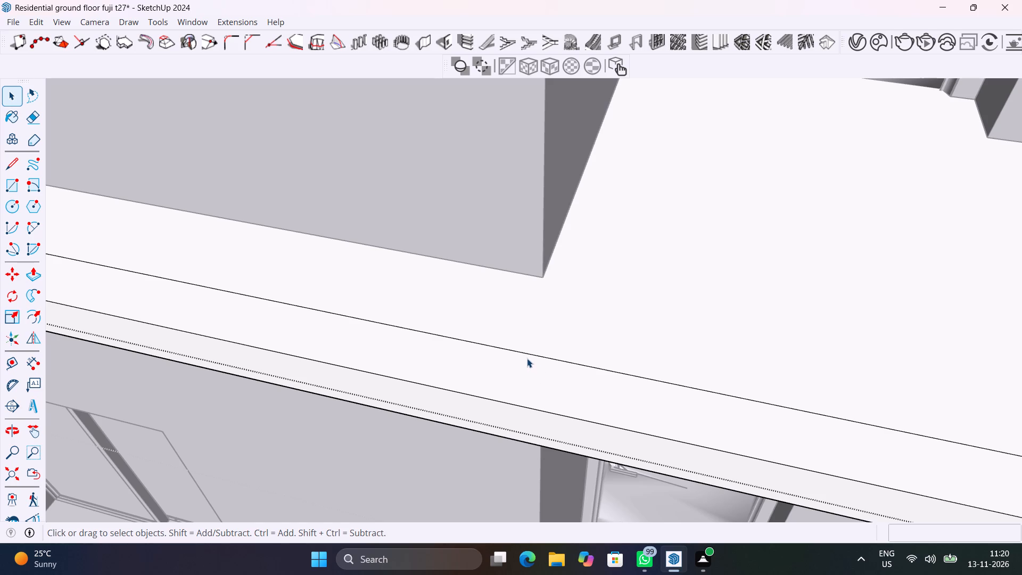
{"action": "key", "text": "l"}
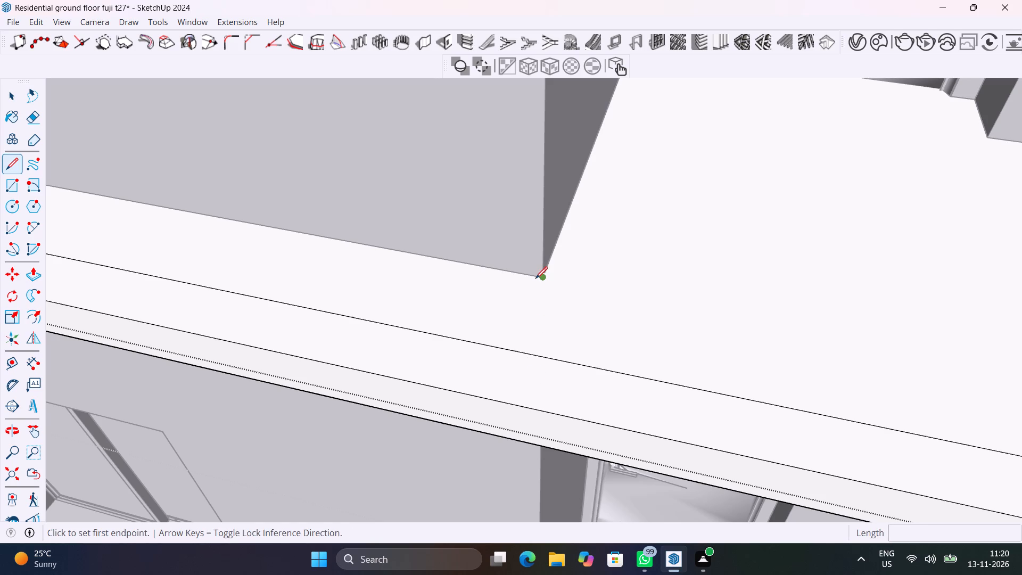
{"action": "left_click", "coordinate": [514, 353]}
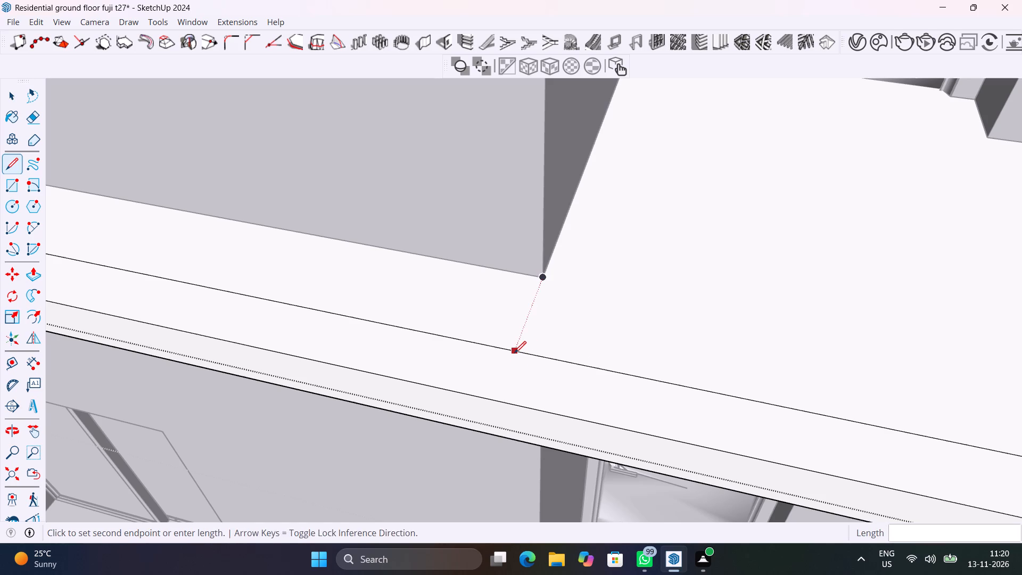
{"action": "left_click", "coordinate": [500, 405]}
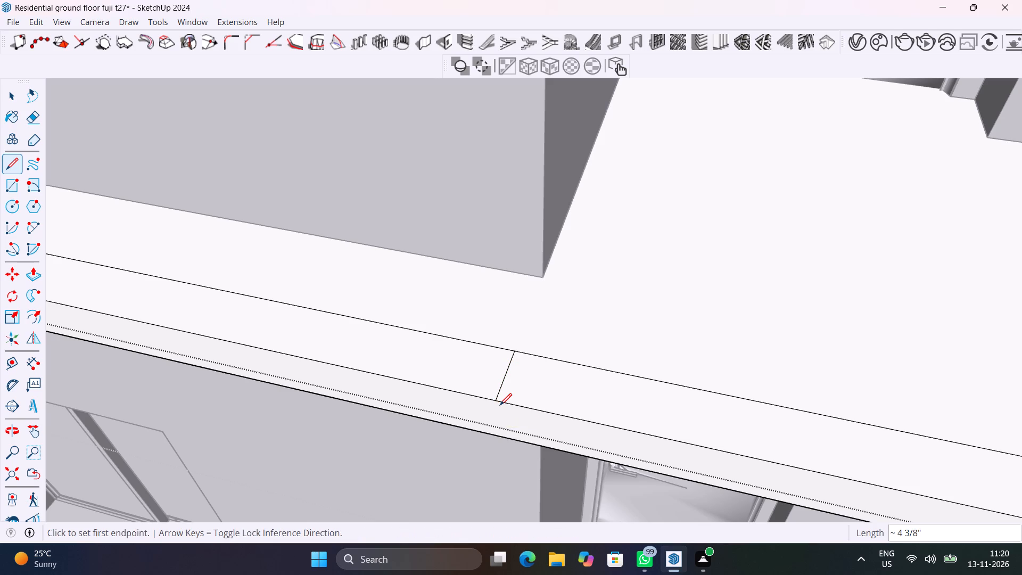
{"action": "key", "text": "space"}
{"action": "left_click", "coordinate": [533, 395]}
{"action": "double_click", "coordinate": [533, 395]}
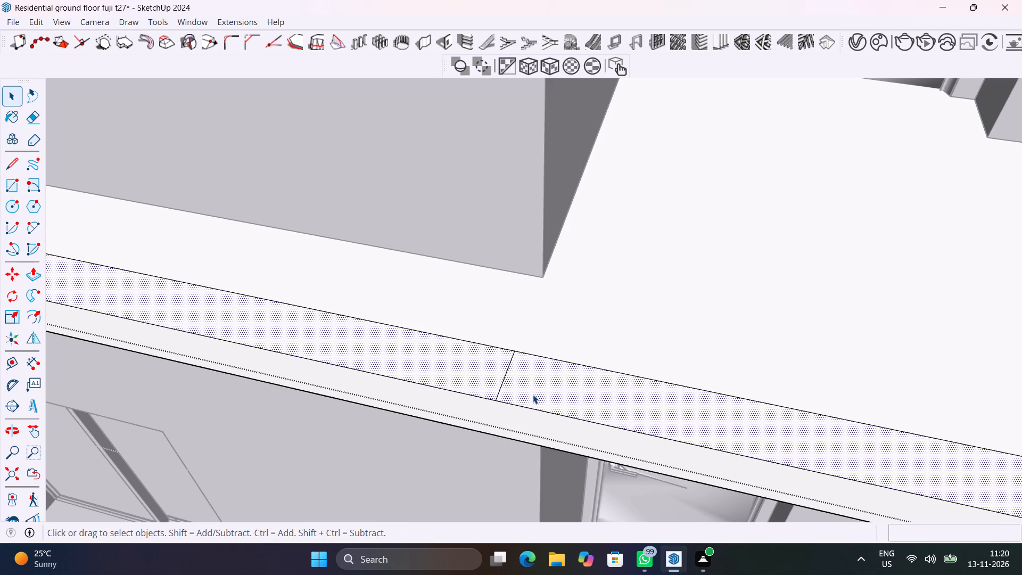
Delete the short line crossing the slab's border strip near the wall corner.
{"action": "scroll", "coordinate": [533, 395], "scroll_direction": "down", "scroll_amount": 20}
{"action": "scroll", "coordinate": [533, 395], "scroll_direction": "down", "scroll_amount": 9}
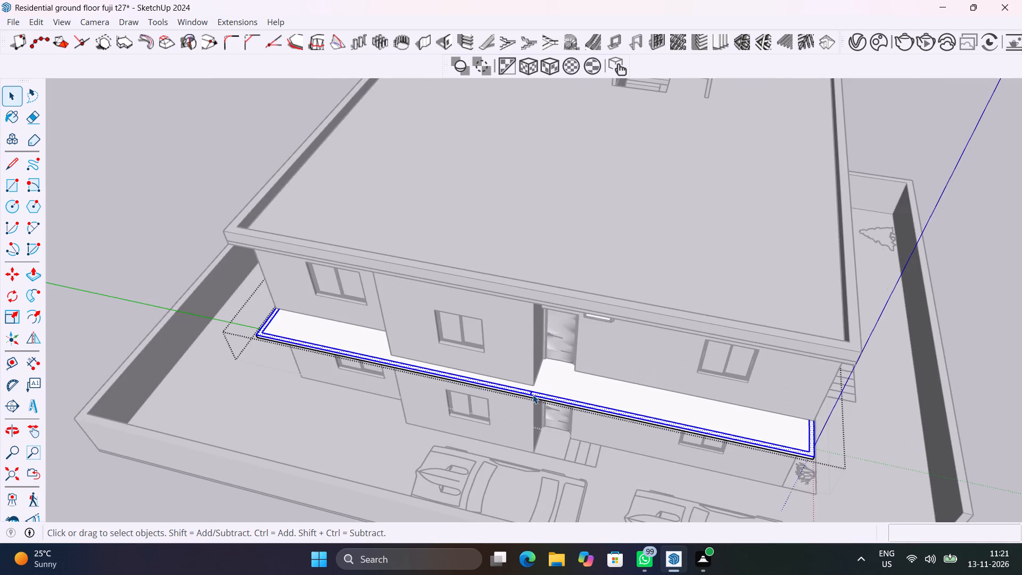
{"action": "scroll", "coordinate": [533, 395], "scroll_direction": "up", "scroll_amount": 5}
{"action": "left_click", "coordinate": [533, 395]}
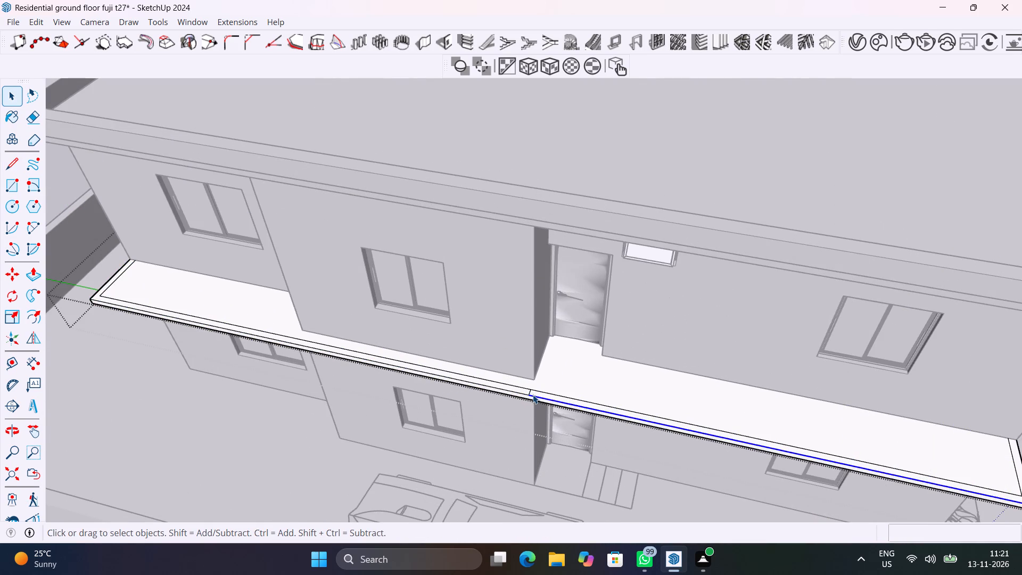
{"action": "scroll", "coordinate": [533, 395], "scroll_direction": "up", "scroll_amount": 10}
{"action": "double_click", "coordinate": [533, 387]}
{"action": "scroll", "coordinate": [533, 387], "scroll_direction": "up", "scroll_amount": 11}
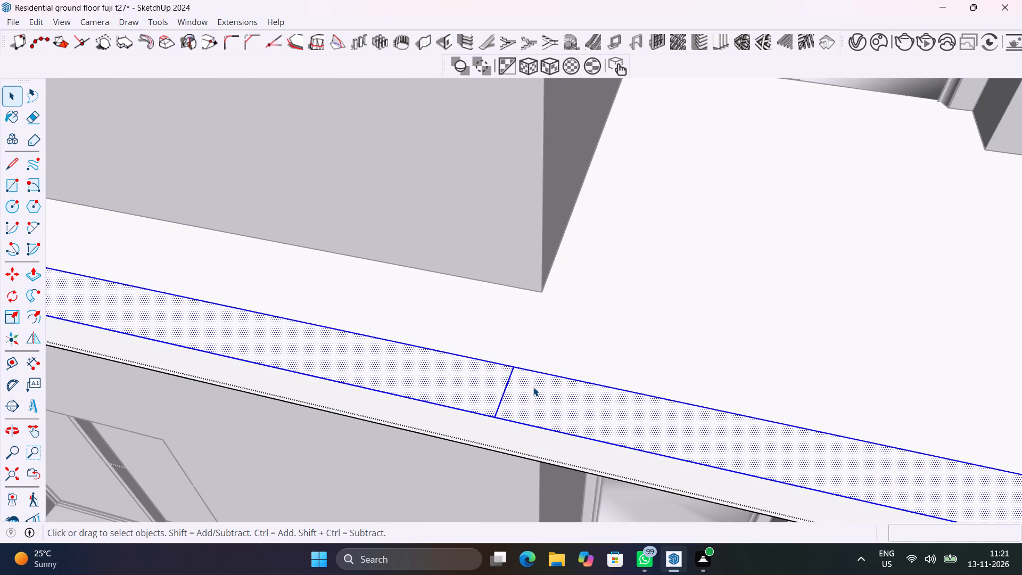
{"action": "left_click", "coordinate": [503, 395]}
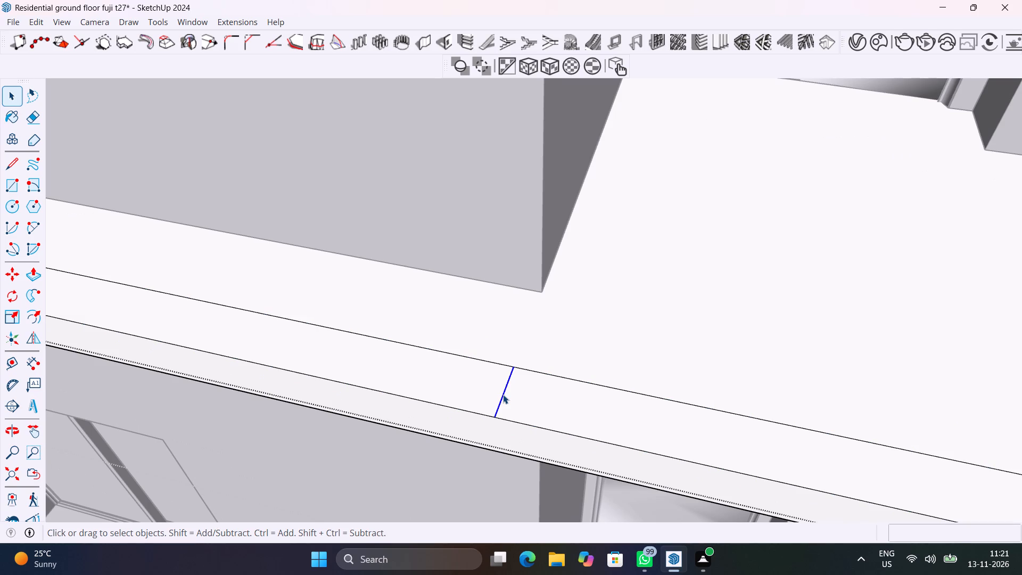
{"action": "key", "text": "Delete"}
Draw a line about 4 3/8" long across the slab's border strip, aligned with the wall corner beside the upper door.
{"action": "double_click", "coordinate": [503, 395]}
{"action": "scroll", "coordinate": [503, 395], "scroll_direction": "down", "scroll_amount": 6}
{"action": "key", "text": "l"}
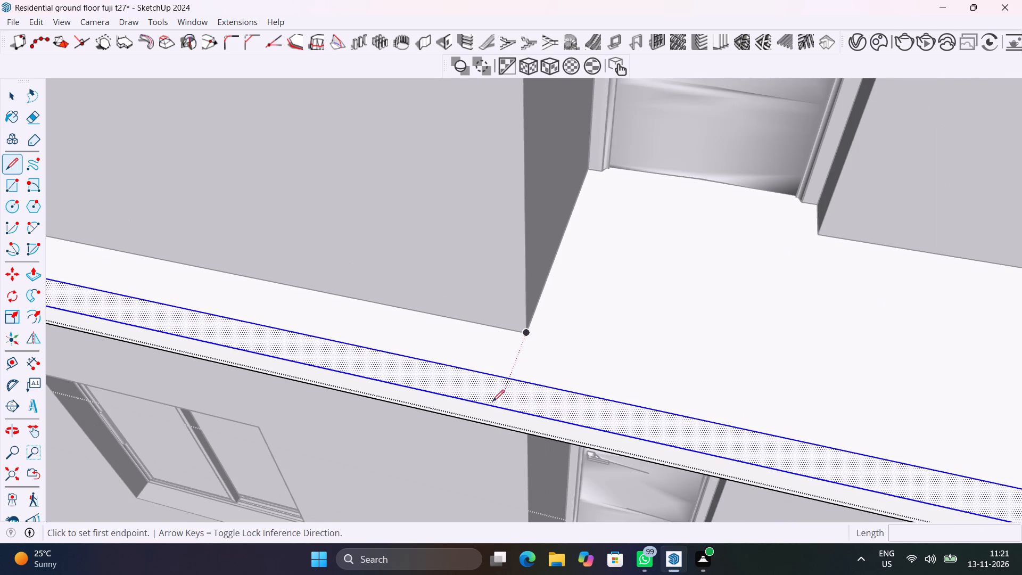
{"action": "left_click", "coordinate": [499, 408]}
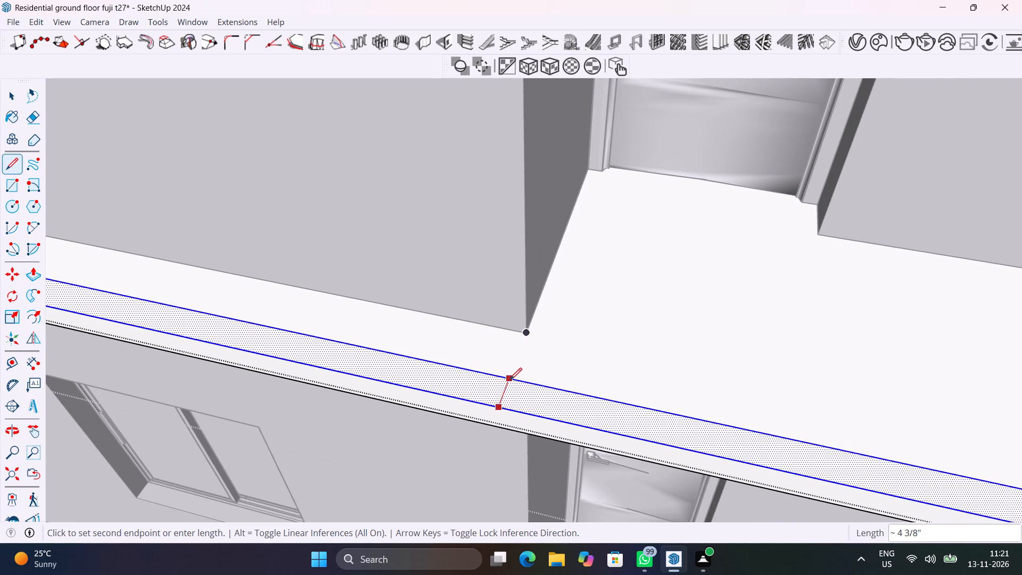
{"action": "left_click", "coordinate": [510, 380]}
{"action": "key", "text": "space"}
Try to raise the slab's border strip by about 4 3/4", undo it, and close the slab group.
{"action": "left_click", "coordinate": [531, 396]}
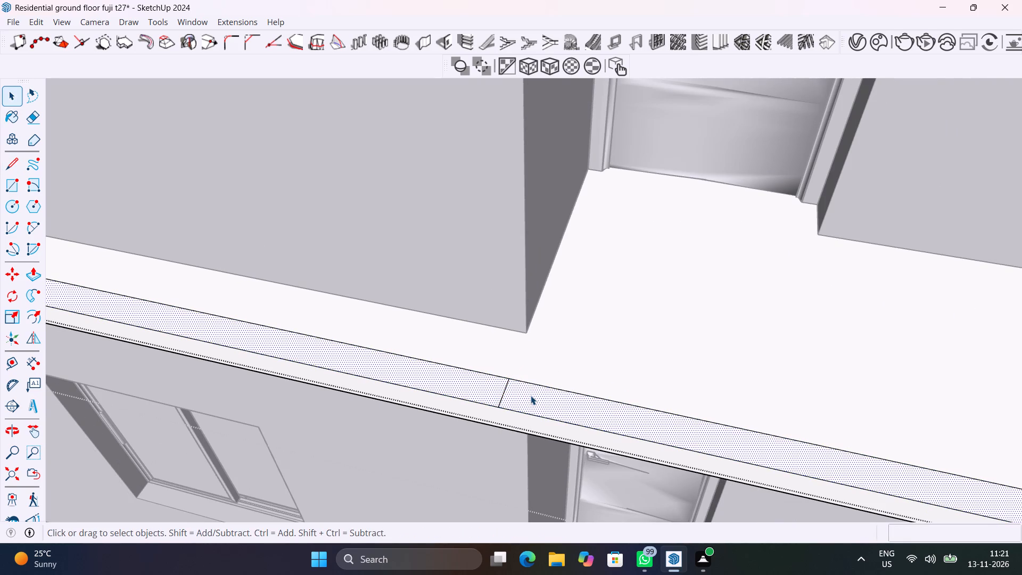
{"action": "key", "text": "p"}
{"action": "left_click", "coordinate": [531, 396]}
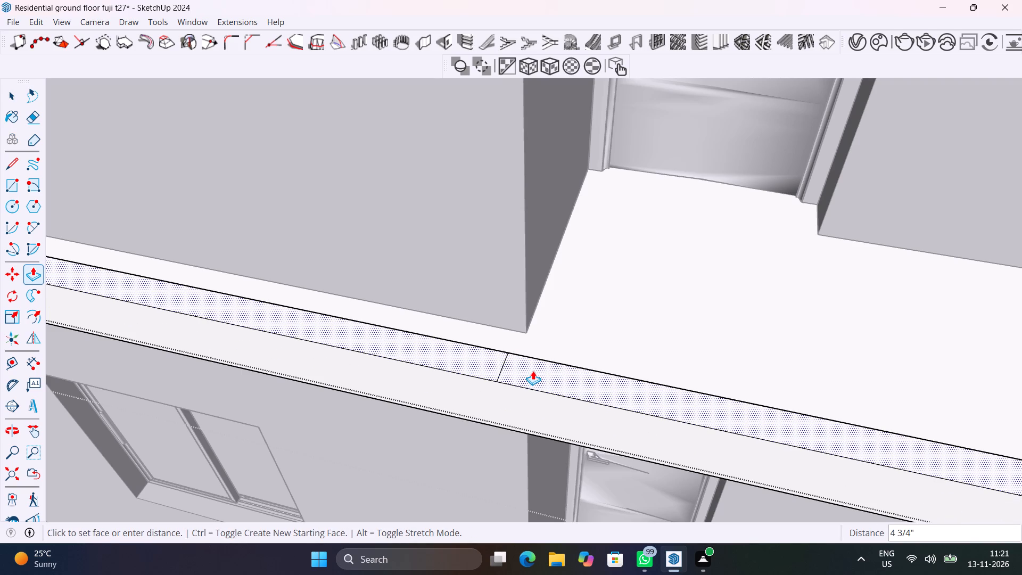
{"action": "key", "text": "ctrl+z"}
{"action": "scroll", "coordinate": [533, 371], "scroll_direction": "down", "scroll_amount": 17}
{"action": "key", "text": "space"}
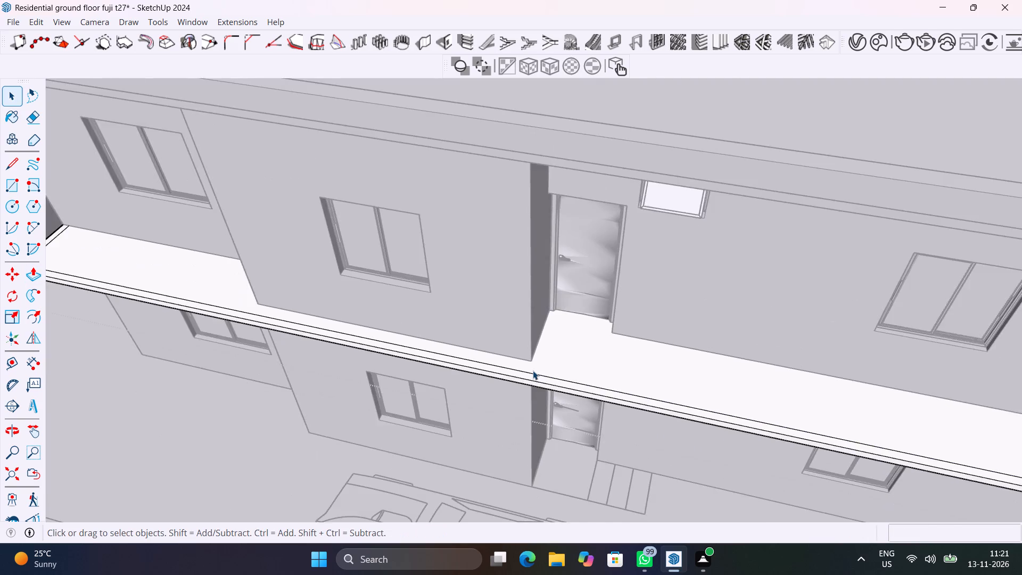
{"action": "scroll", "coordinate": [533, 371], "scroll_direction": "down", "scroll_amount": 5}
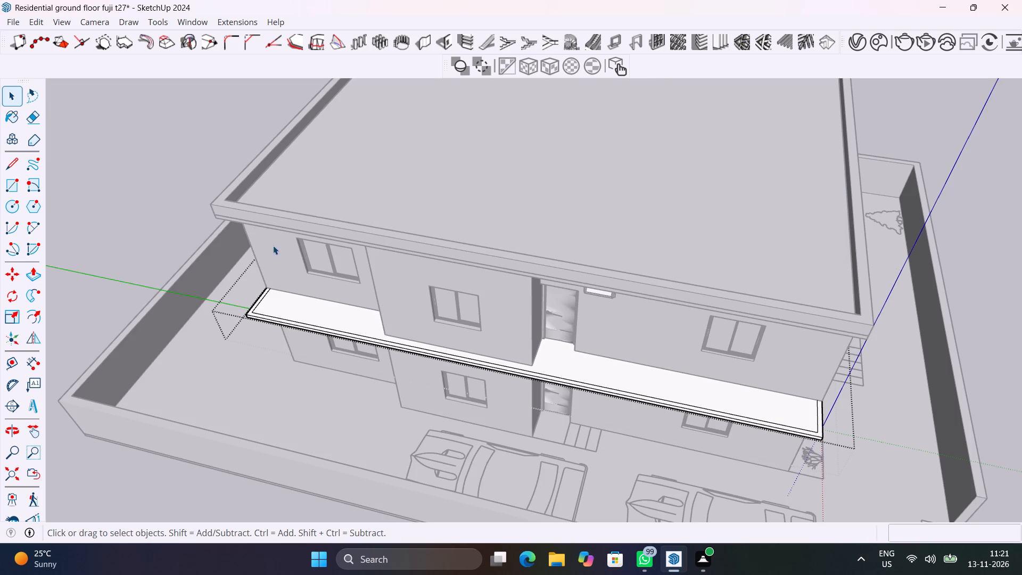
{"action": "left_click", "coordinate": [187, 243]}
Draw a line outside the slab group from the upper wall corner beside the door to the slab's outer edge.
{"action": "scroll", "coordinate": [497, 358], "scroll_direction": "up", "scroll_amount": 9}
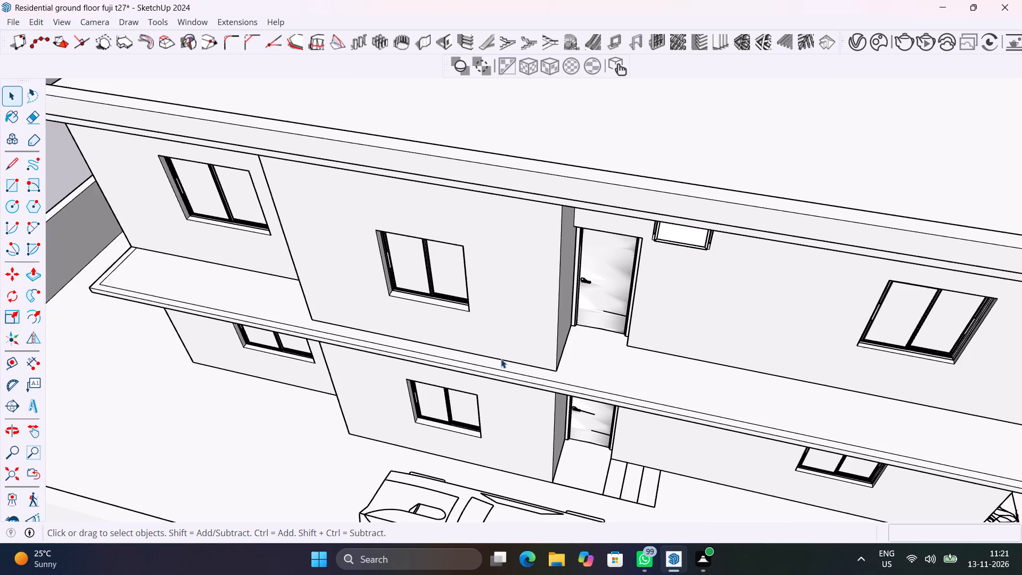
{"action": "scroll", "coordinate": [501, 359], "scroll_direction": "up", "scroll_amount": 2}
{"action": "scroll", "coordinate": [605, 405], "scroll_direction": "up", "scroll_amount": 7}
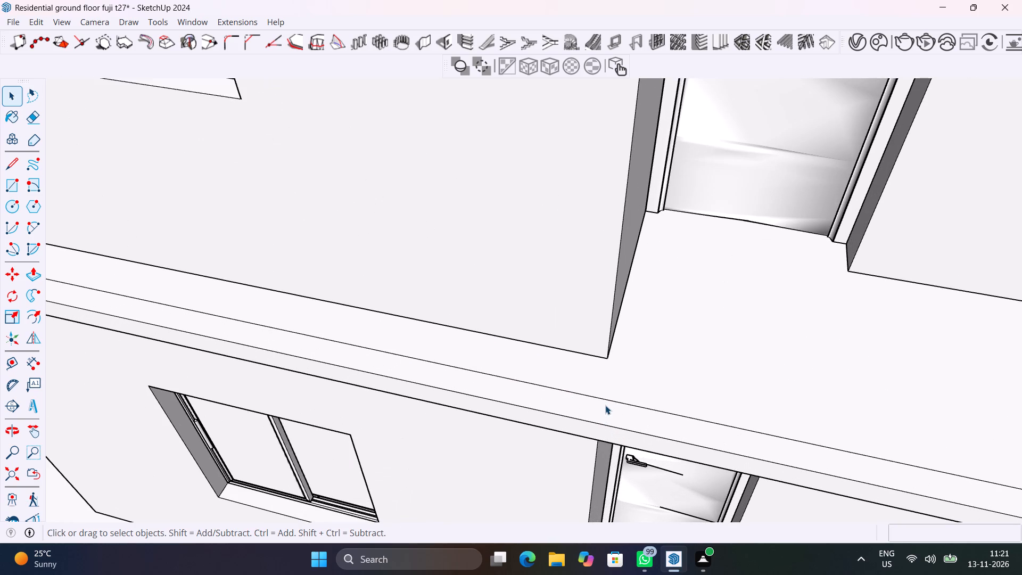
{"action": "key", "text": "l"}
{"action": "left_click", "coordinate": [599, 399]}
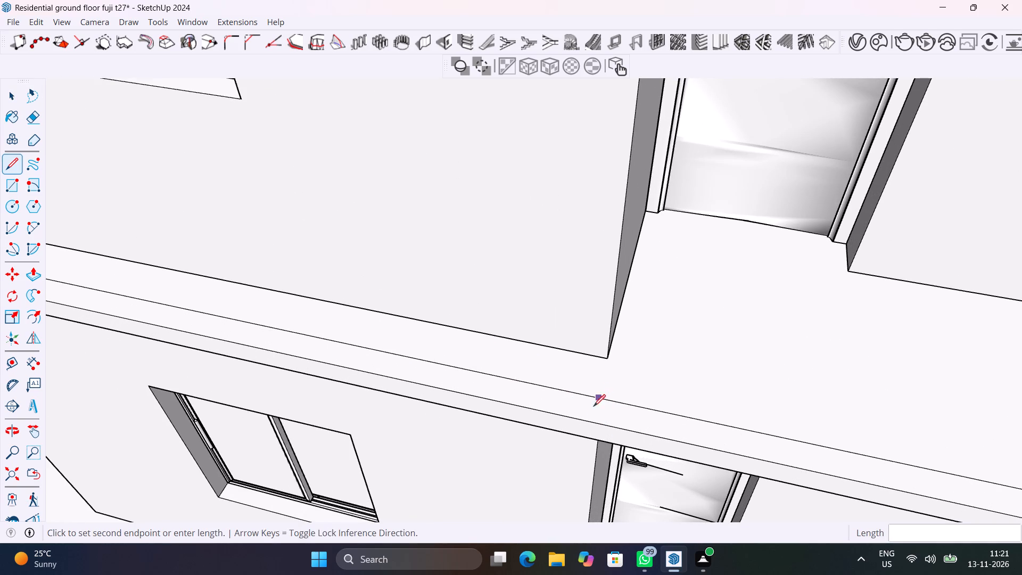
{"action": "key", "text": "Escape"}
{"action": "left_click", "coordinate": [606, 359]}
{"action": "left_click", "coordinate": [589, 423]}
{"action": "key", "text": "space"}
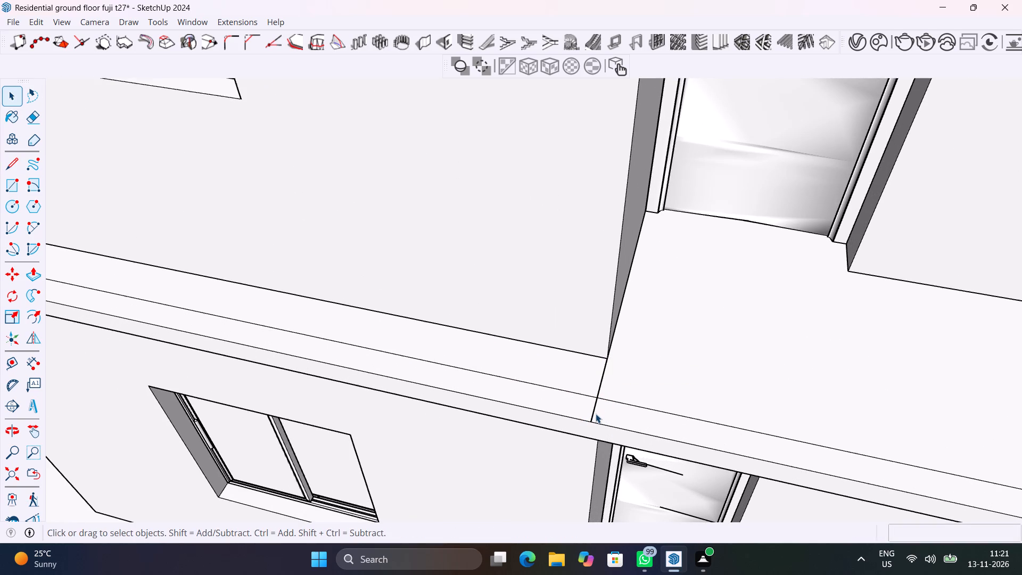
Draw a rectangle about 4 3/8" by 22' 10 5/8" over the border strip, from the new line to the slab's end by the stairs.
{"action": "key", "text": "r"}
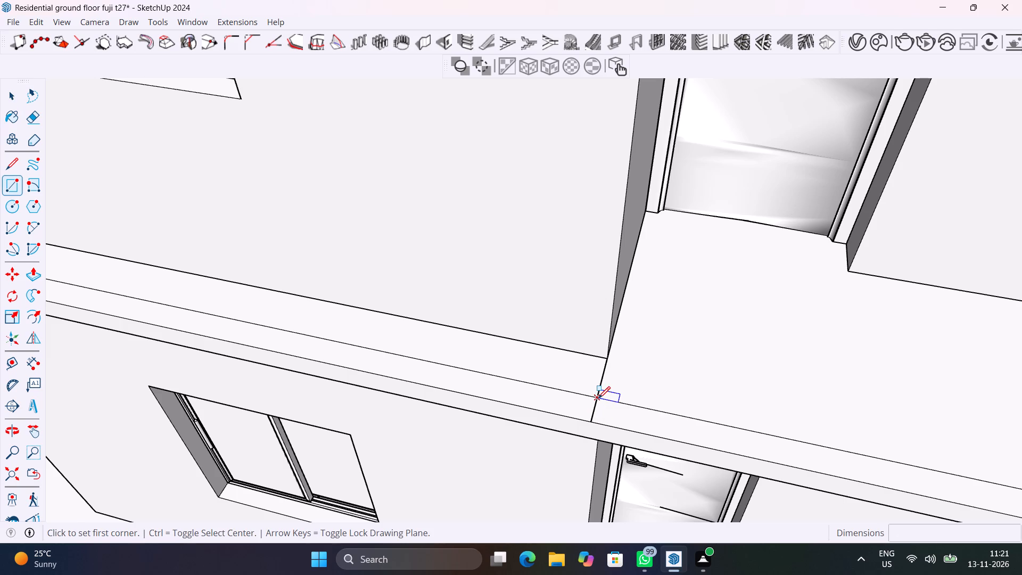
{"action": "left_click", "coordinate": [598, 398]}
{"action": "scroll", "coordinate": [663, 423], "scroll_direction": "down", "scroll_amount": 14}
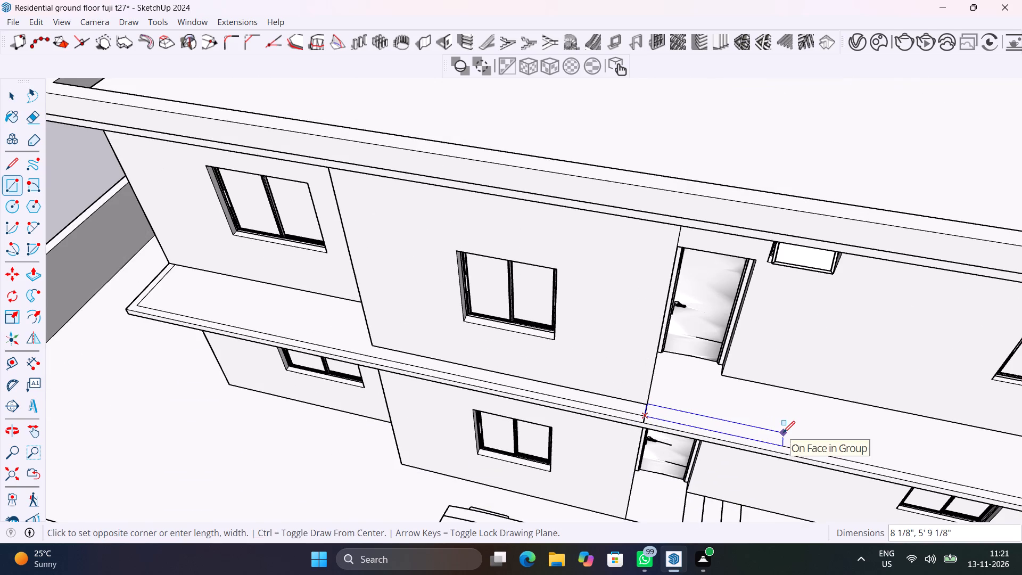
{"action": "middle_click_drag", "start_coordinate": [783, 433], "coordinate": [506, 335], "text": "shift"}
{"action": "scroll", "coordinate": [721, 377], "scroll_direction": "down", "scroll_amount": 7}
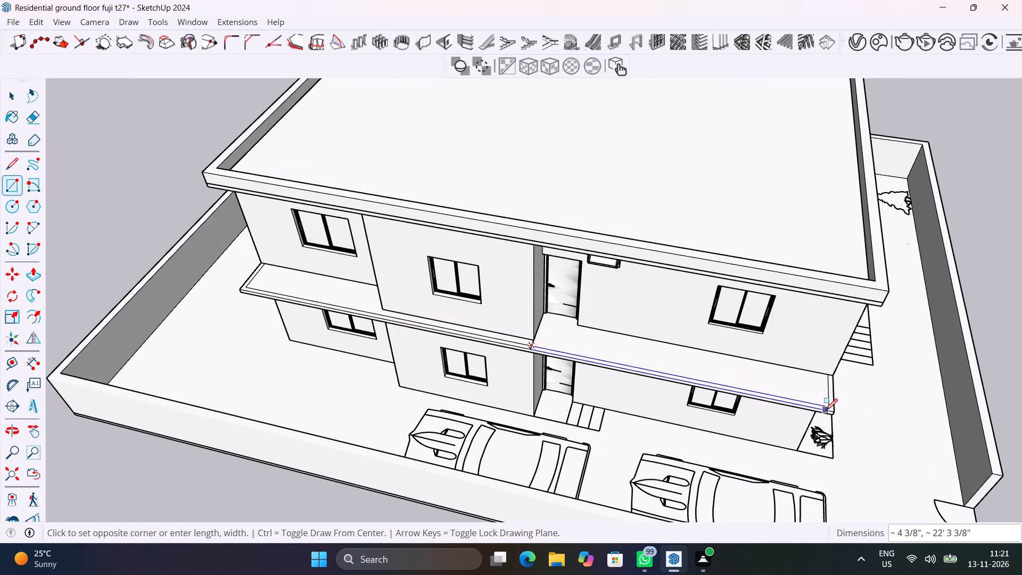
{"action": "scroll", "coordinate": [826, 410], "scroll_direction": "up", "scroll_amount": 10}
{"action": "left_click", "coordinate": [846, 411]}
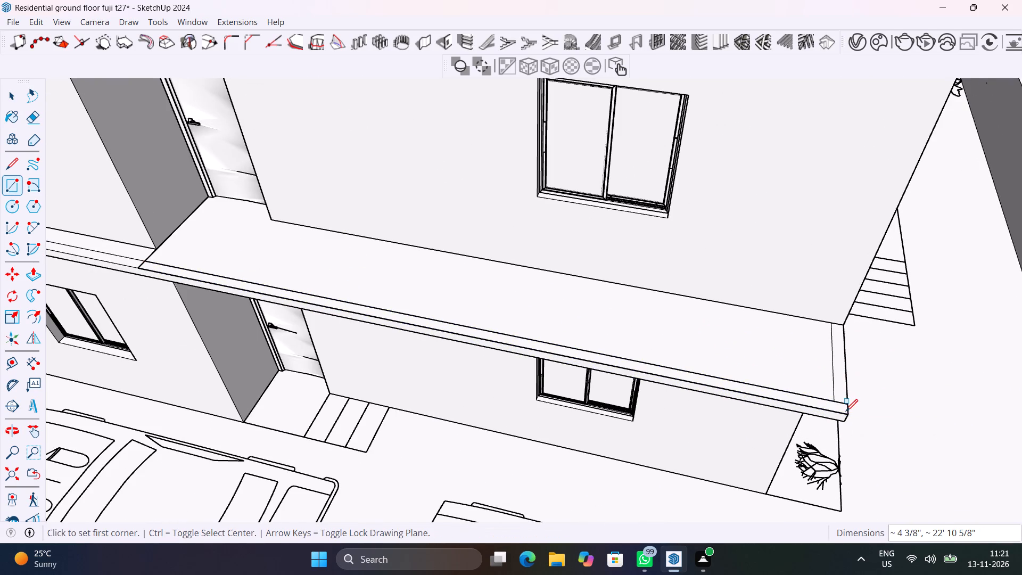
Draw a rectangle over the border strip's short return at the slab's end and erase the edge dividing it from the long strip.
{"action": "left_click", "coordinate": [844, 402]}
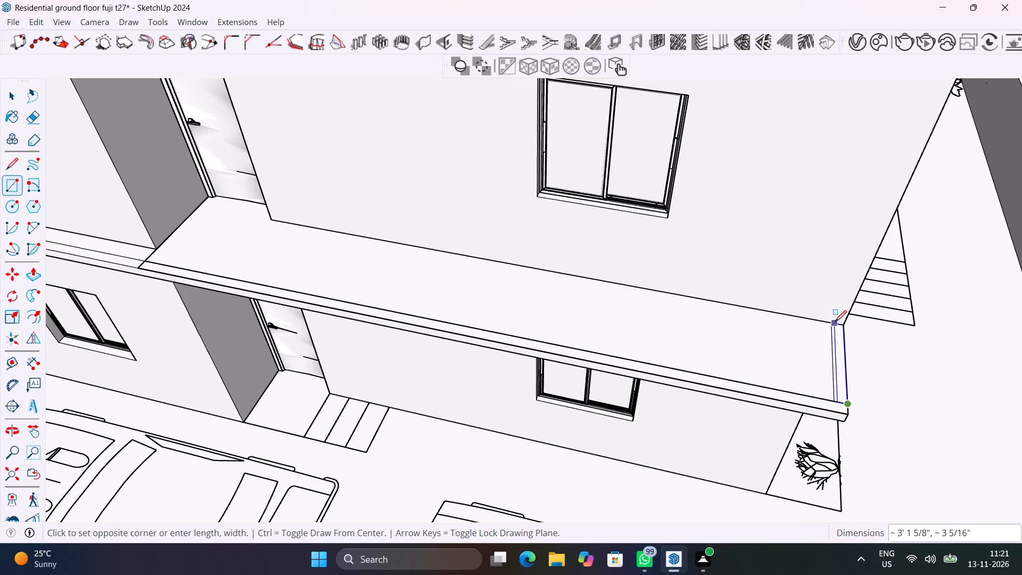
{"action": "left_click", "coordinate": [829, 324]}
{"action": "key", "text": "space"}
{"action": "scroll", "coordinate": [844, 405], "scroll_direction": "up", "scroll_amount": 9}
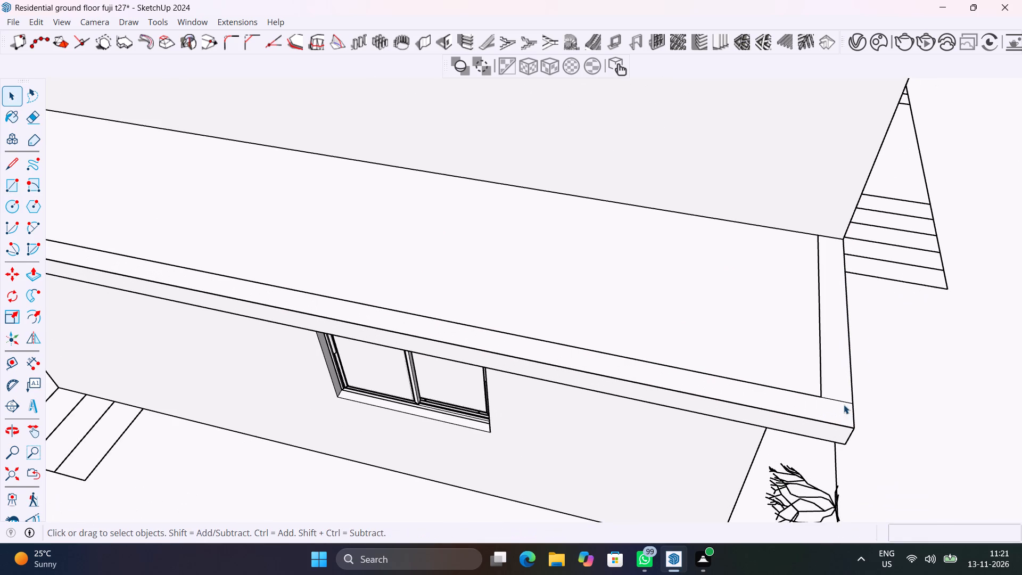
{"action": "key", "text": "e"}
{"action": "left_click_drag", "start_coordinate": [843, 403], "coordinate": [839, 395]}
{"action": "key", "text": "space"}
Group the L-shaped border face together with its edges.
{"action": "double_click", "coordinate": [839, 392]}
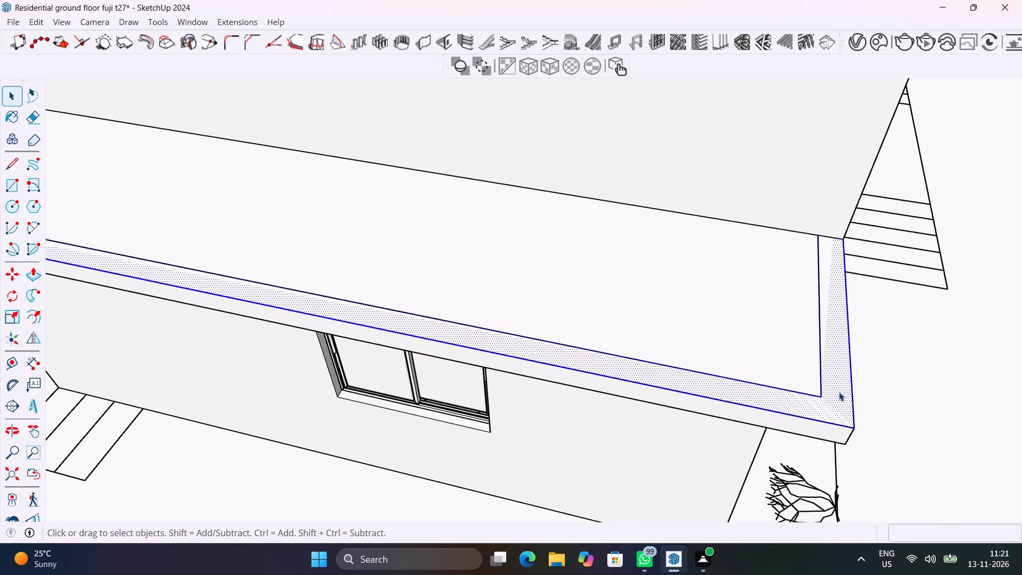
{"action": "right_click", "coordinate": [839, 392]}
{"action": "left_click", "coordinate": [872, 162]}
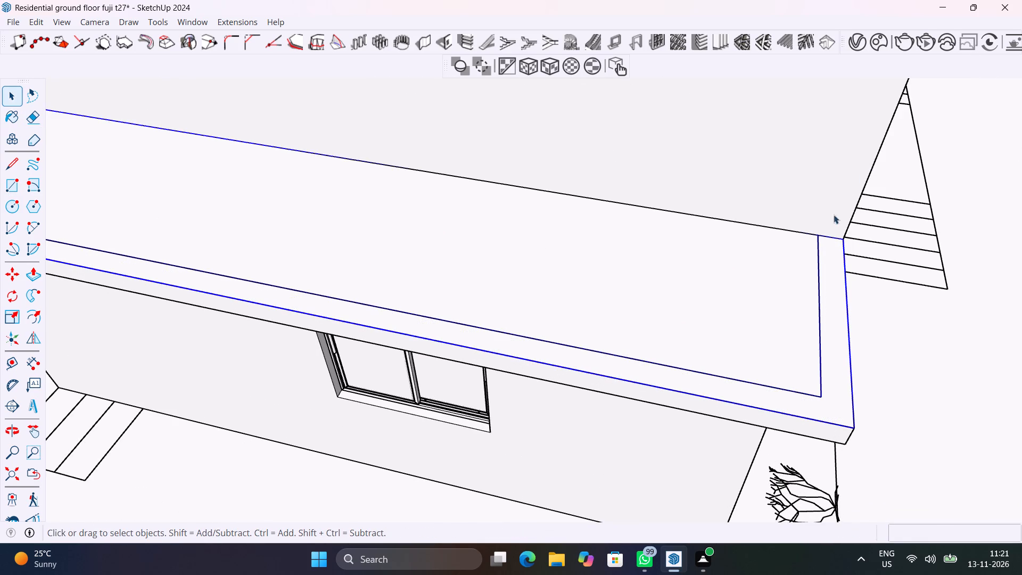
Open the L-shaped border group, extrude its face up 1' into a parapet, and close the group.
{"action": "double_click", "coordinate": [831, 335]}
{"action": "left_click", "coordinate": [831, 335]}
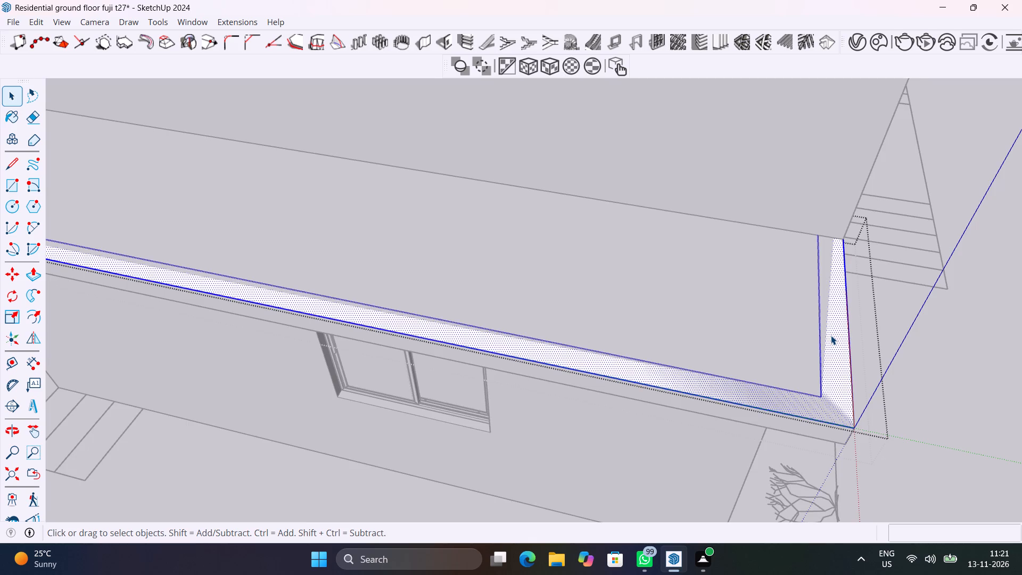
{"action": "key", "text": "p"}
{"action": "left_click", "coordinate": [831, 335]}
{"action": "scroll", "coordinate": [833, 283], "scroll_direction": "down", "scroll_amount": 7}
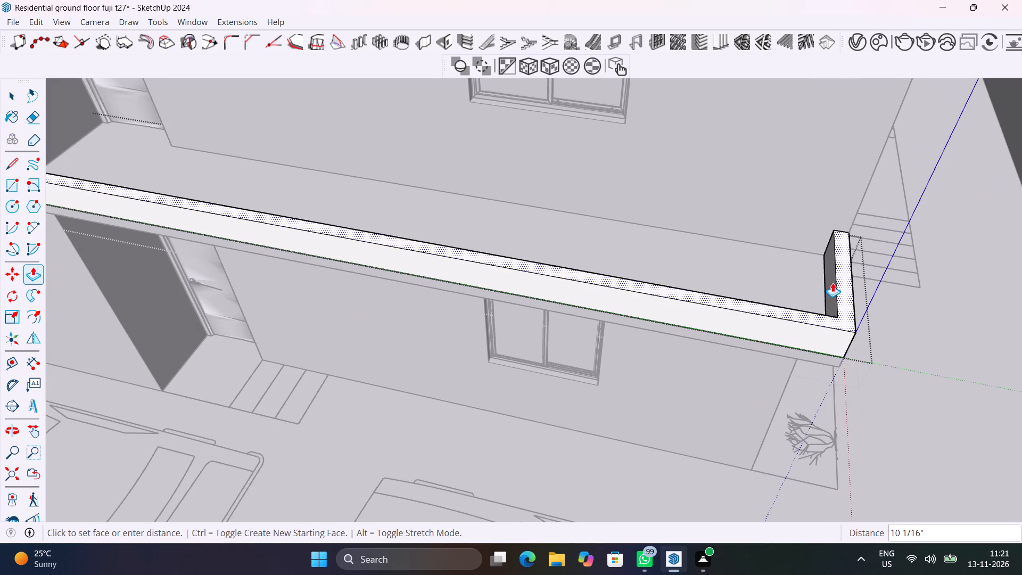
{"action": "type", "text": "1'"}
{"action": "key", "text": "Return"}
{"action": "key", "text": "space"}
{"action": "scroll", "coordinate": [833, 283], "scroll_direction": "down", "scroll_amount": 13}
{"action": "left_click", "coordinate": [1021, 270]}
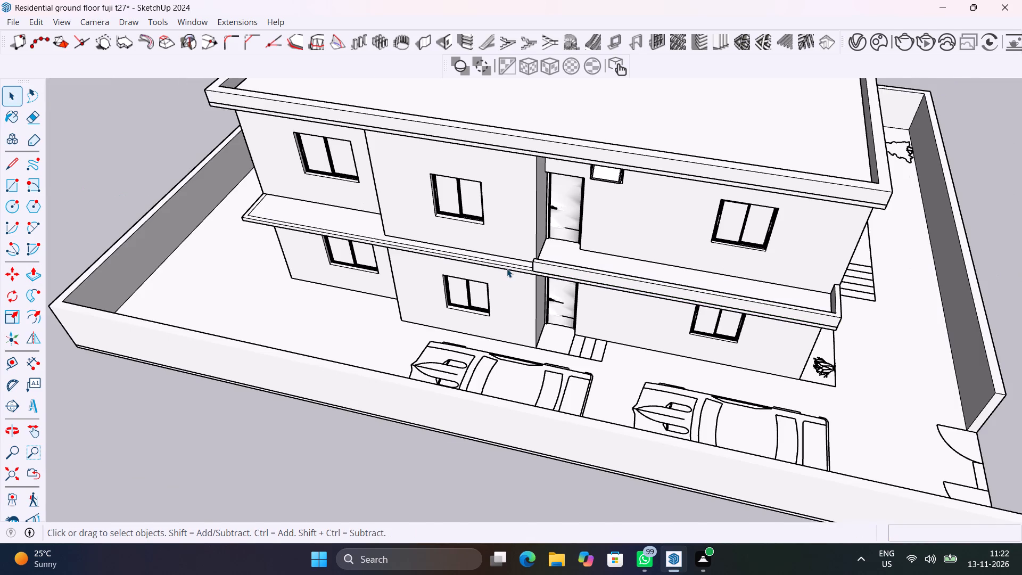
Delete the leftover line on the slab between the wall corner and the parapet's end.
{"action": "scroll", "coordinate": [507, 268], "scroll_direction": "up", "scroll_amount": 14}
{"action": "middle_click_drag", "start_coordinate": [602, 295], "coordinate": [746, 380]}
{"action": "scroll", "coordinate": [793, 358], "scroll_direction": "up", "scroll_amount": 5}
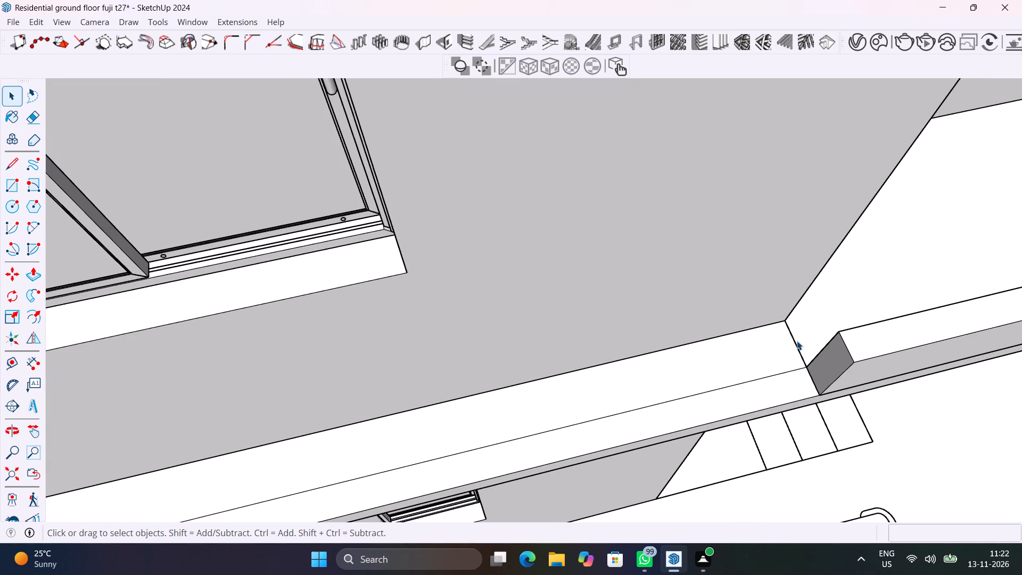
{"action": "left_click", "coordinate": [797, 341]}
{"action": "left_click", "coordinate": [797, 344]}
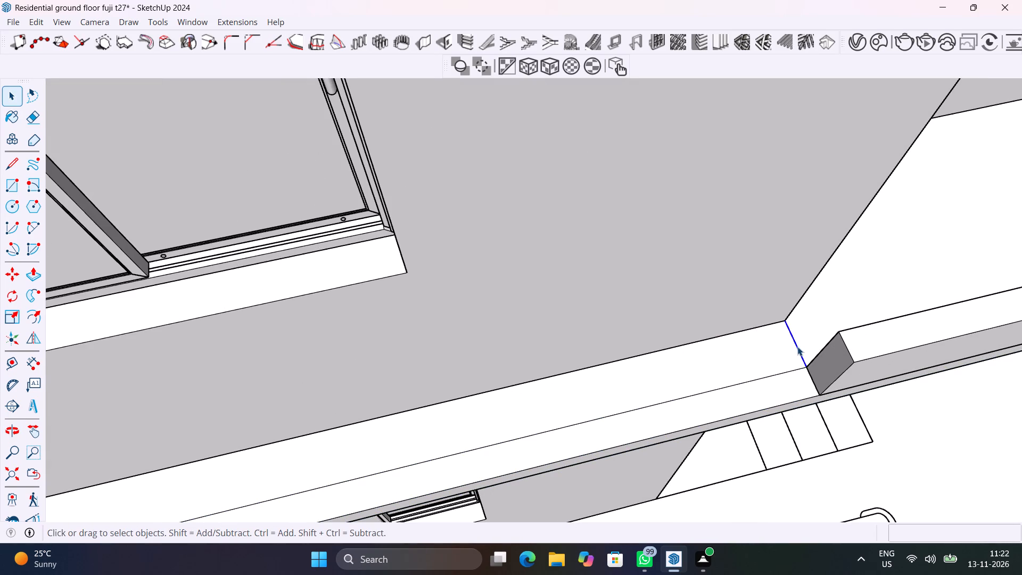
{"action": "key", "text": "Delete"}
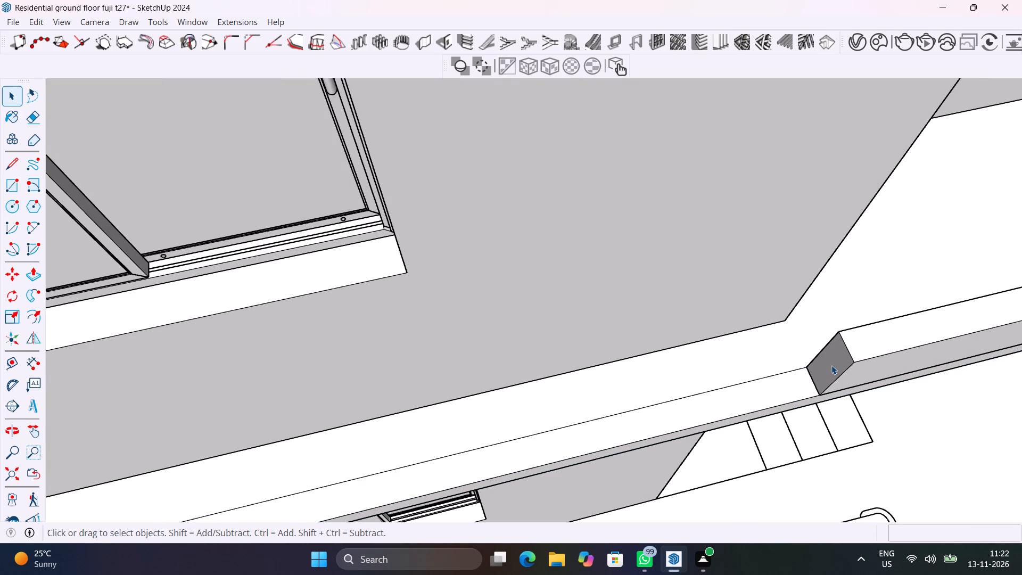
Open the parapet group and extend its end face about 8 7/8" along the slab edge, past the wall corner.
{"action": "left_click", "coordinate": [831, 365]}
{"action": "double_click", "coordinate": [831, 365]}
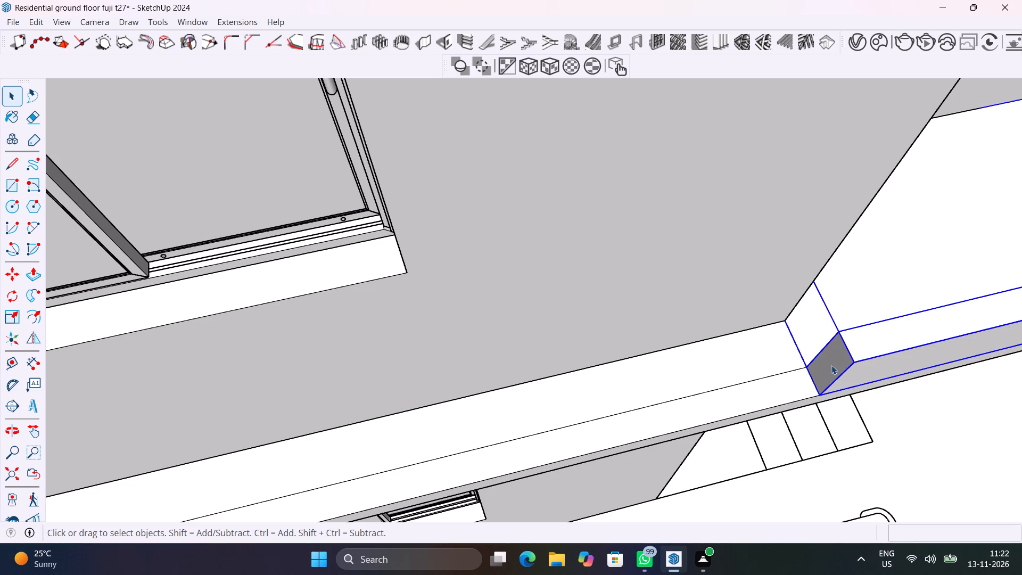
{"action": "left_click", "coordinate": [831, 365]}
{"action": "left_click", "coordinate": [831, 365]}
{"action": "key", "text": "p"}
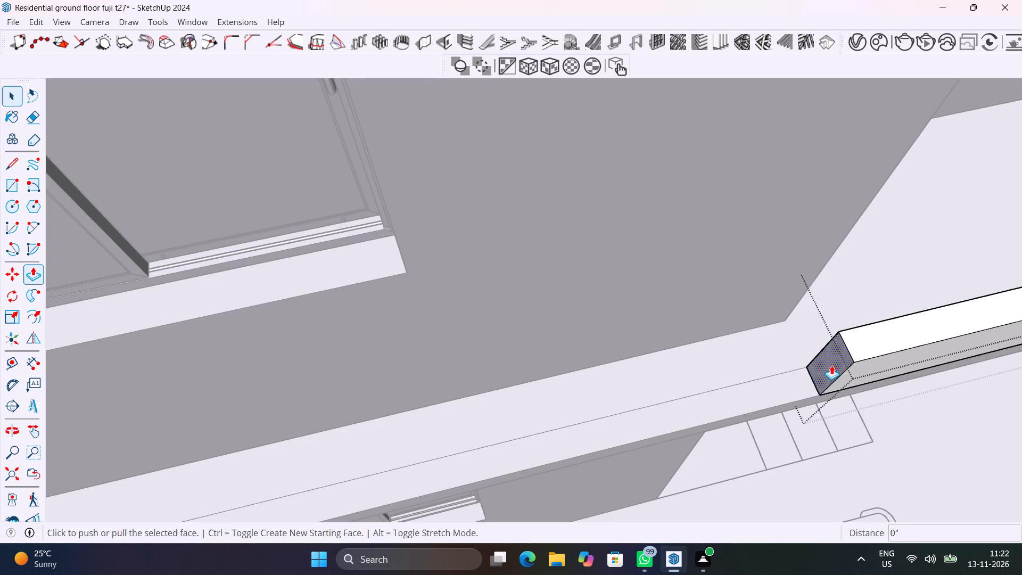
{"action": "left_click", "coordinate": [831, 365]}
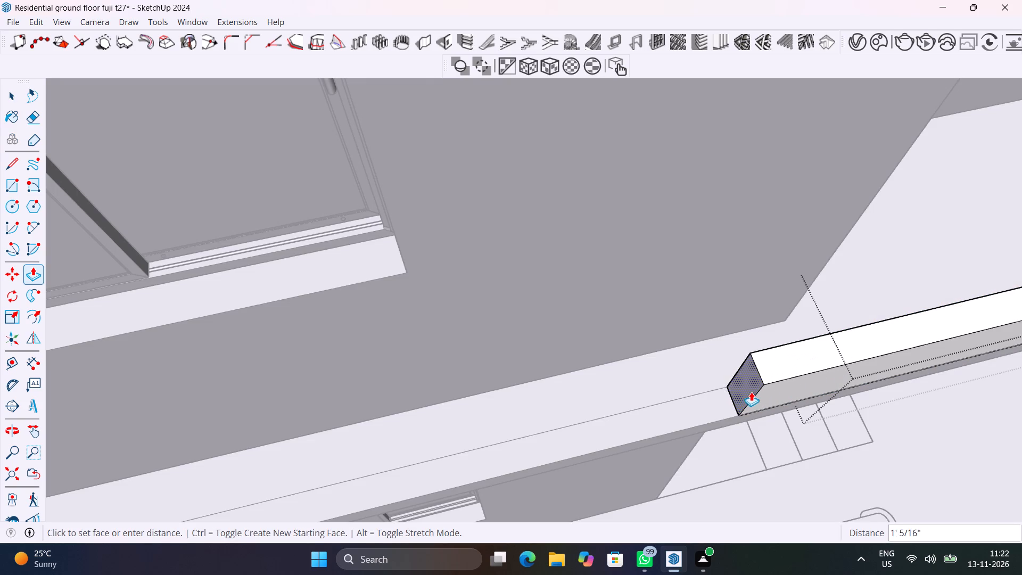
{"action": "left_click", "coordinate": [771, 385]}
Copy the vertical edge at the parapet's extended end 9" back along its inner face.
{"action": "middle_click_drag", "start_coordinate": [776, 413], "coordinate": [756, 420]}
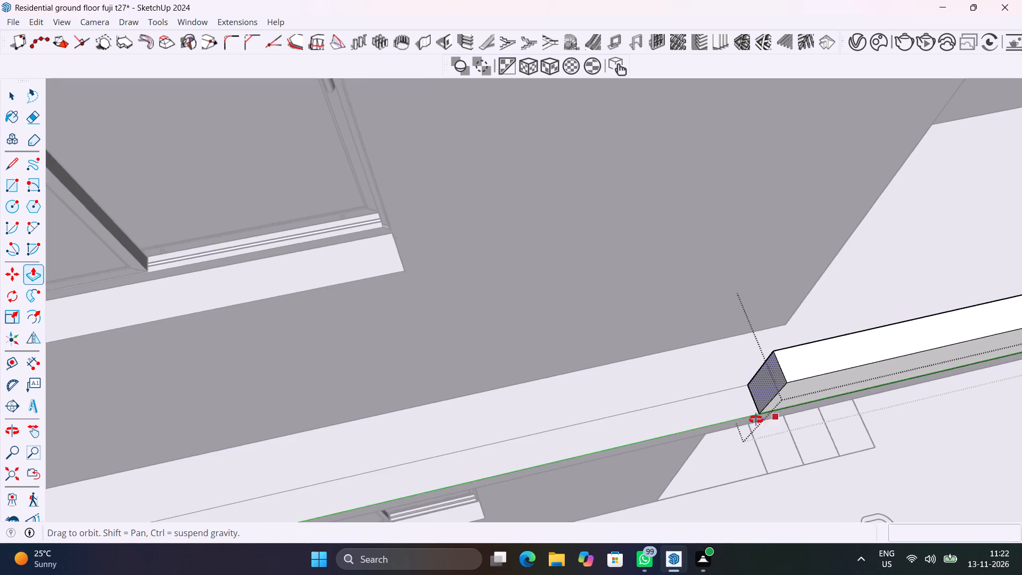
{"action": "middle_click_drag", "start_coordinate": [756, 420], "coordinate": [317, 301]}
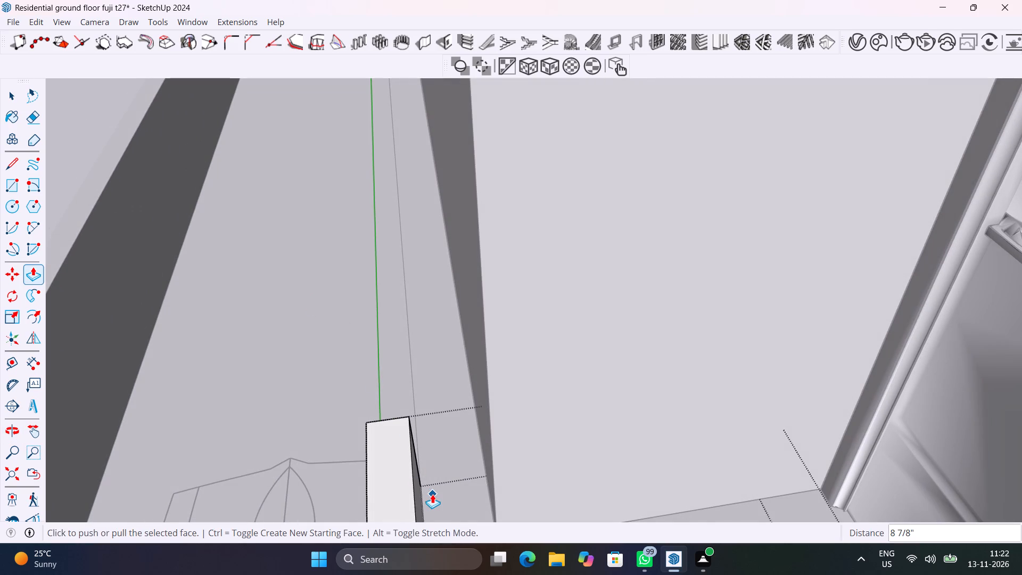
{"action": "middle_click_drag", "start_coordinate": [432, 494], "coordinate": [351, 426]}
{"action": "key", "text": "space"}
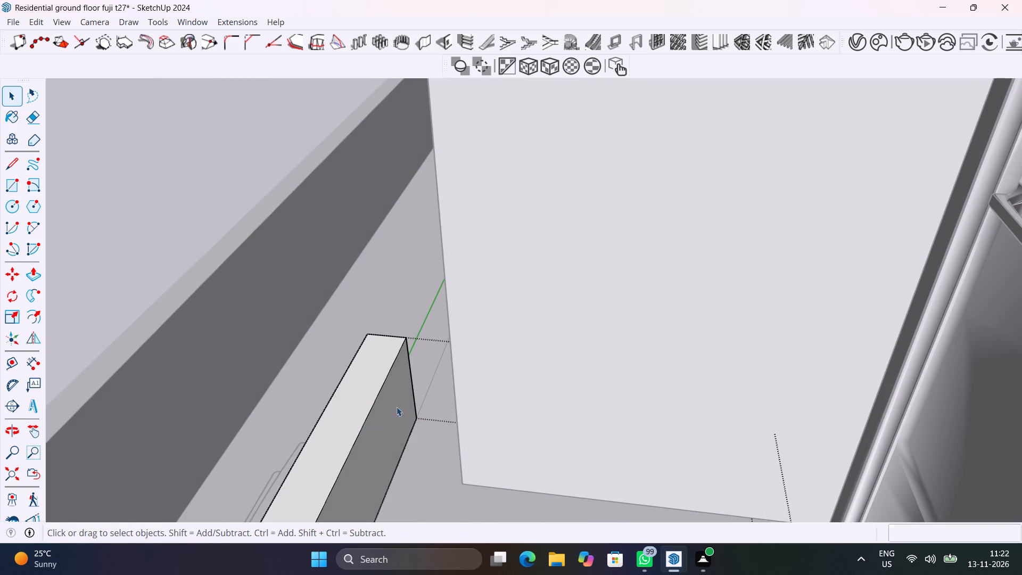
{"action": "scroll", "coordinate": [408, 385], "scroll_direction": "up", "scroll_amount": 4}
{"action": "left_click", "coordinate": [413, 377]}
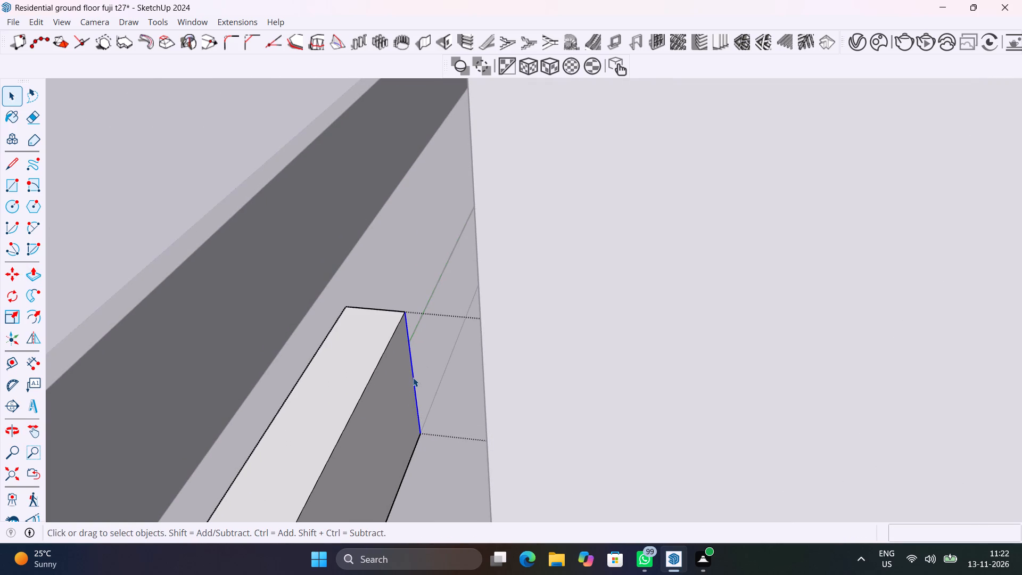
{"action": "key", "text": "m"}
{"action": "left_click", "coordinate": [423, 437]}
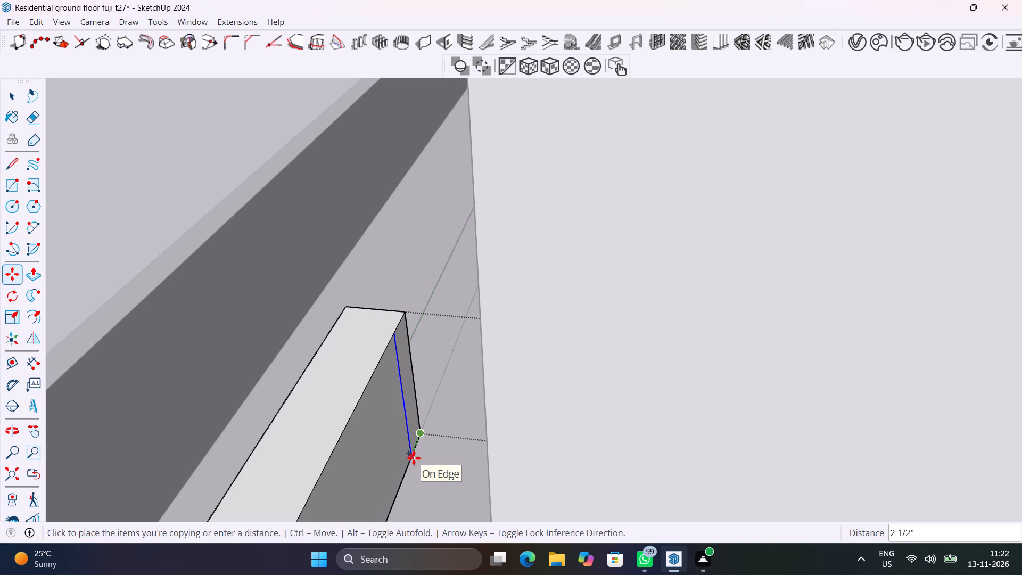
{"action": "type", "text": "9\""}
{"action": "key", "text": "Return"}
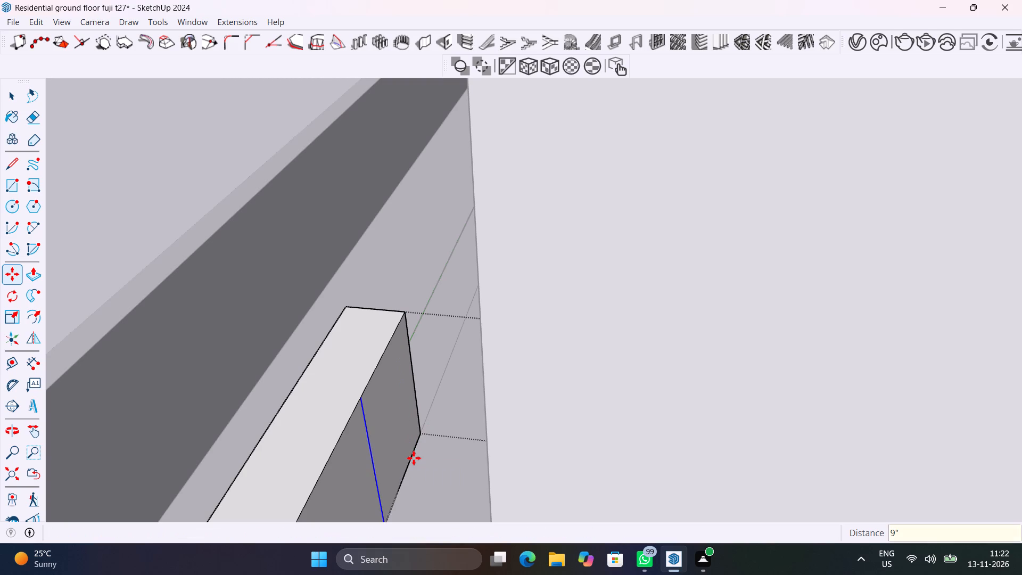
{"action": "key", "text": "space"}
Push/Pull the 9" face at the parapet's extended end about 7 5/8" out to the wall corner, and close the group.
{"action": "left_click", "coordinate": [406, 438]}
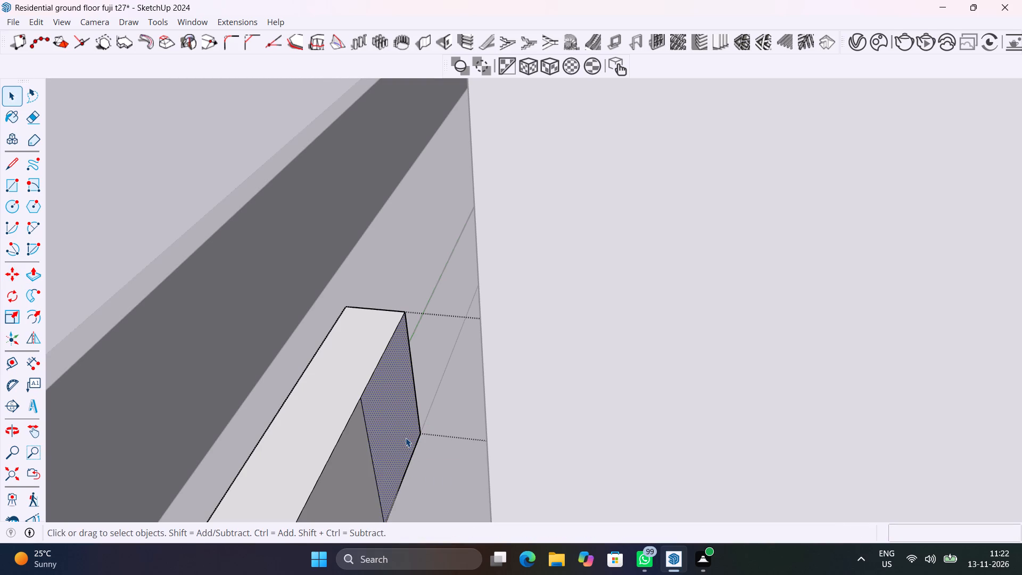
{"action": "key", "text": "p"}
{"action": "left_click", "coordinate": [406, 438]}
{"action": "middle_click_drag", "start_coordinate": [491, 445], "coordinate": [649, 451]}
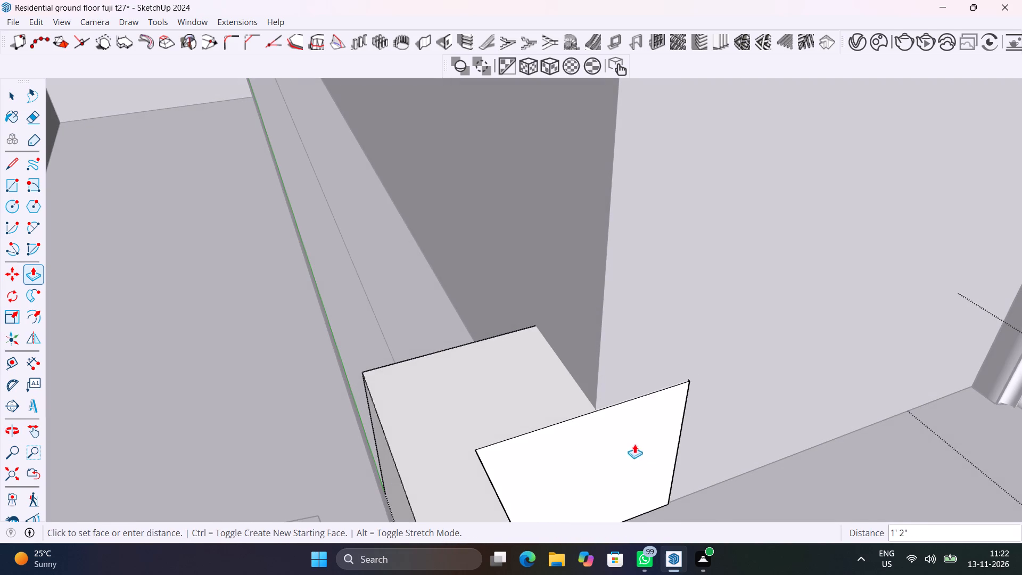
{"action": "left_click", "coordinate": [598, 403]}
{"action": "scroll", "coordinate": [603, 466], "scroll_direction": "down", "scroll_amount": 13}
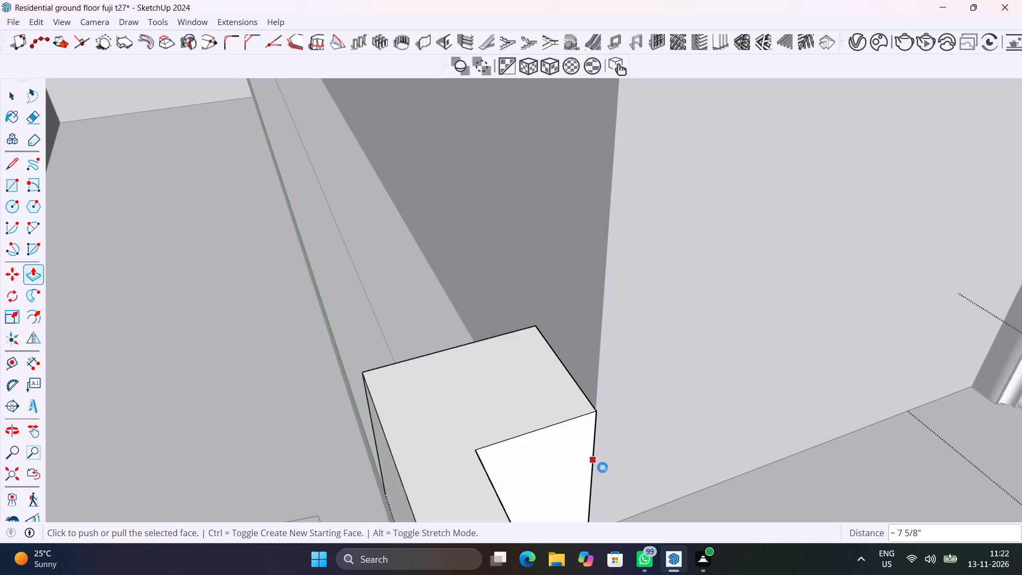
{"action": "key", "text": "space"}
{"action": "scroll", "coordinate": [603, 467], "scroll_direction": "down", "scroll_amount": 18}
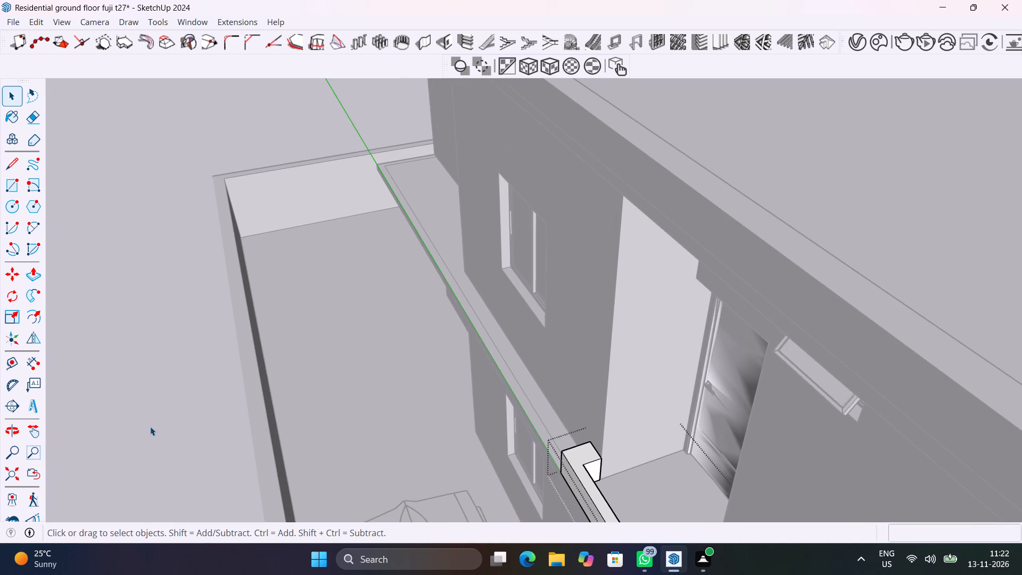
{"action": "left_click", "coordinate": [150, 426]}
Examine the balcony parapet's wall junction and the slab edges from around the building.
{"action": "middle_click_drag", "start_coordinate": [217, 438], "coordinate": [418, 434]}
{"action": "scroll", "coordinate": [421, 432], "scroll_direction": "down", "scroll_amount": 11}
{"action": "middle_click_drag", "start_coordinate": [502, 465], "coordinate": [518, 364], "text": "shift"}
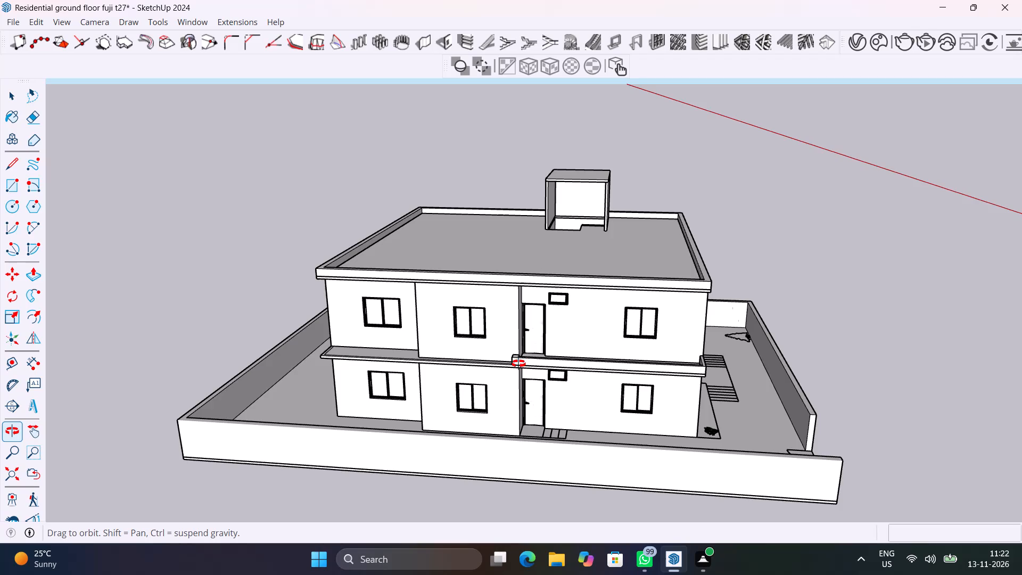
{"action": "middle_click_drag", "start_coordinate": [518, 364], "coordinate": [492, 371], "text": "shift"}
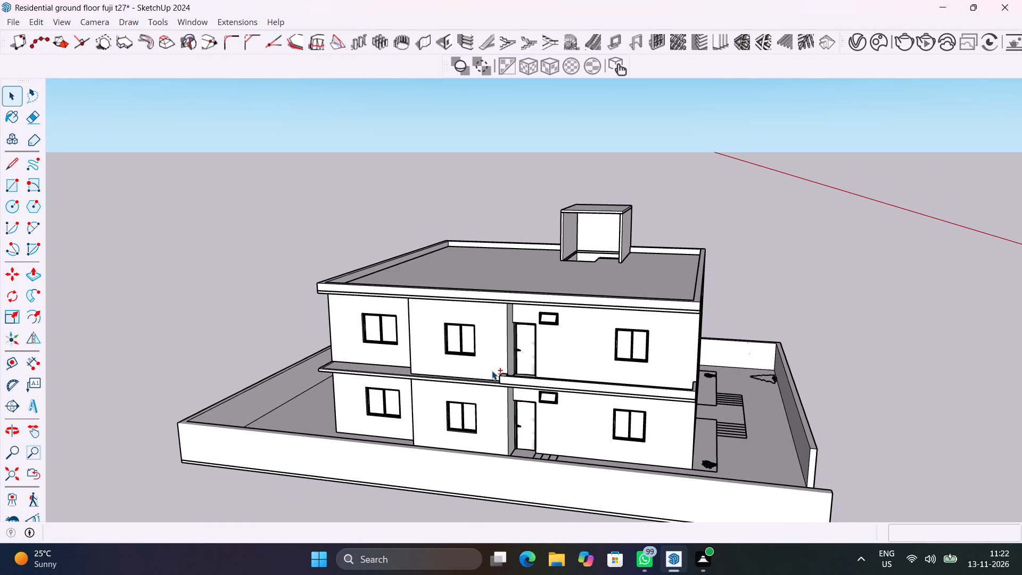
{"action": "scroll", "coordinate": [492, 371], "scroll_direction": "down", "scroll_amount": 4}
{"action": "middle_click_drag", "start_coordinate": [544, 400], "coordinate": [568, 360]}
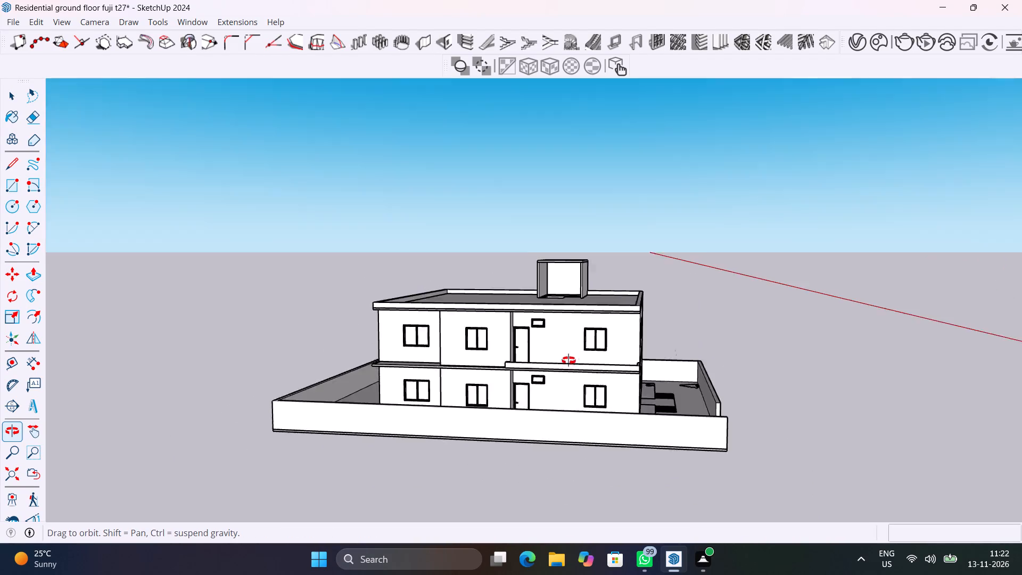
{"action": "middle_click_drag", "start_coordinate": [568, 360], "coordinate": [435, 423]}
{"action": "scroll", "coordinate": [550, 424], "scroll_direction": "up", "scroll_amount": 9}
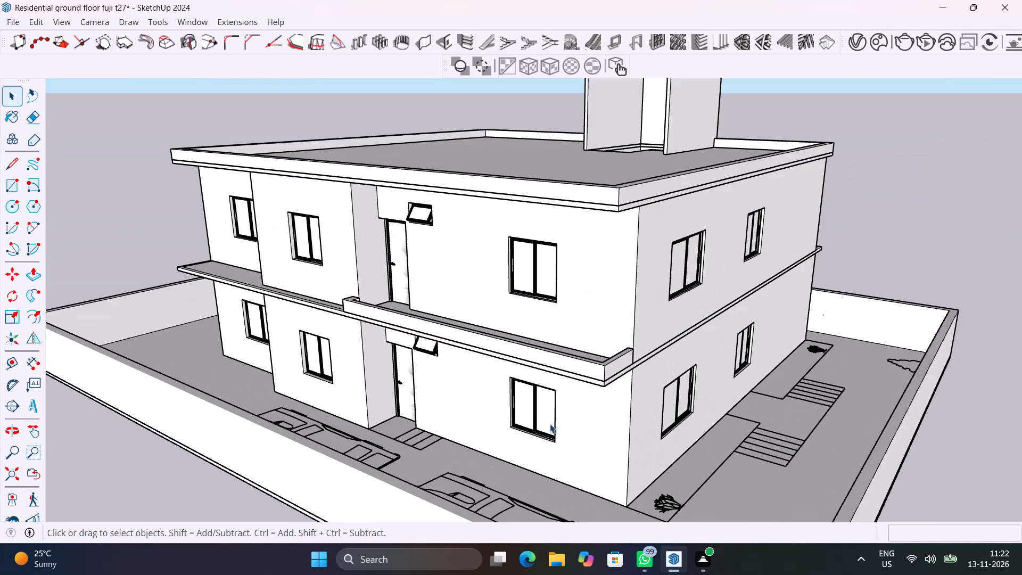
{"action": "middle_click_drag", "start_coordinate": [553, 426], "coordinate": [800, 512]}
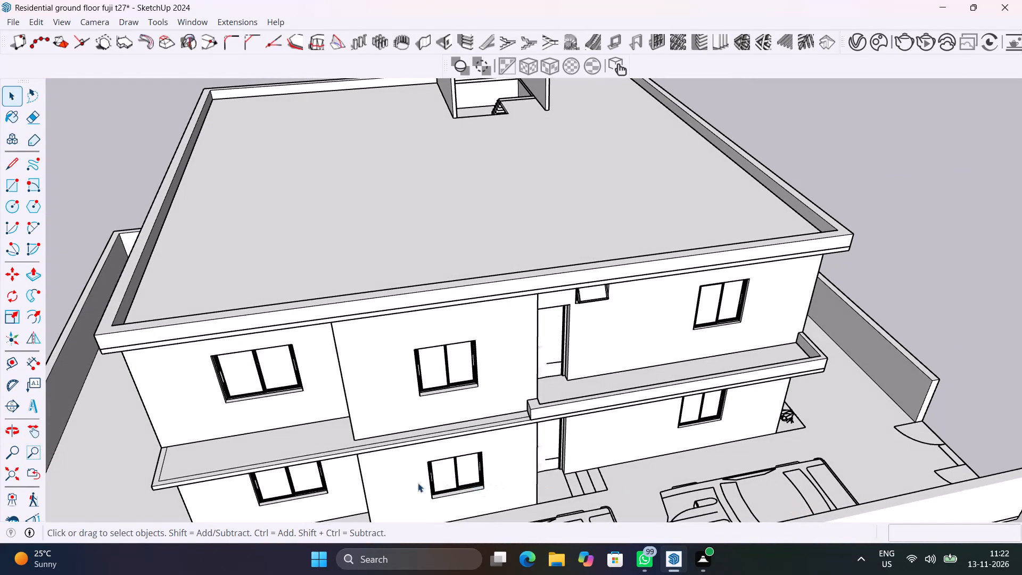
{"action": "middle_click_drag", "start_coordinate": [282, 480], "coordinate": [328, 400], "text": "shift"}
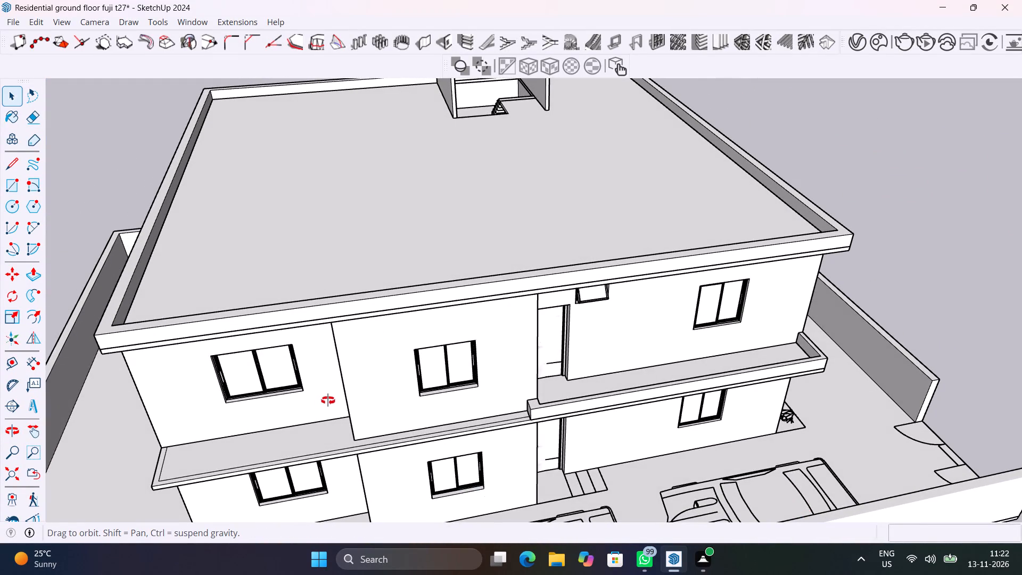
{"action": "middle_click_drag", "start_coordinate": [328, 400], "coordinate": [510, 347], "text": "shift"}
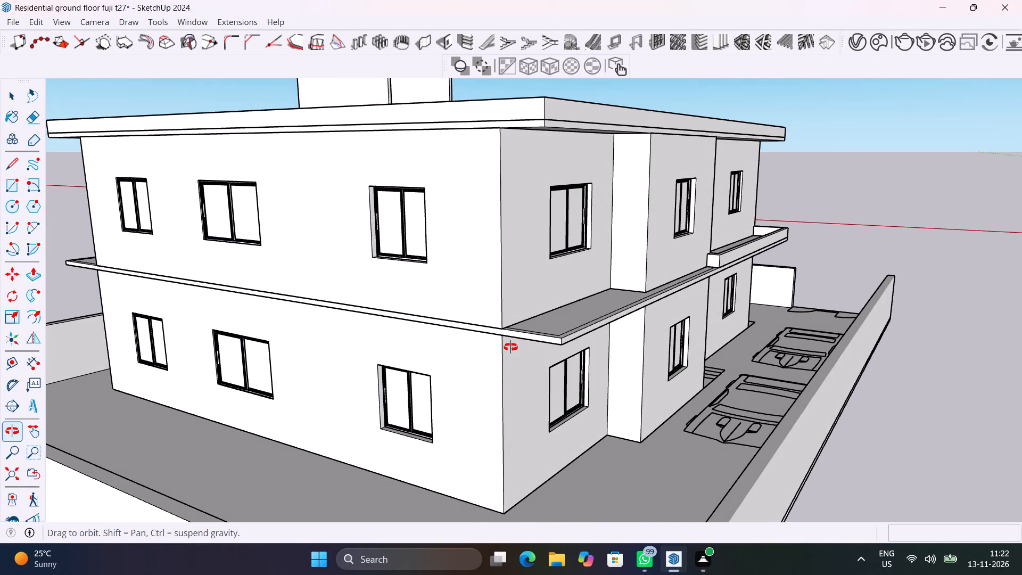
{"action": "middle_click_drag", "start_coordinate": [510, 347], "coordinate": [571, 322], "text": "shift"}
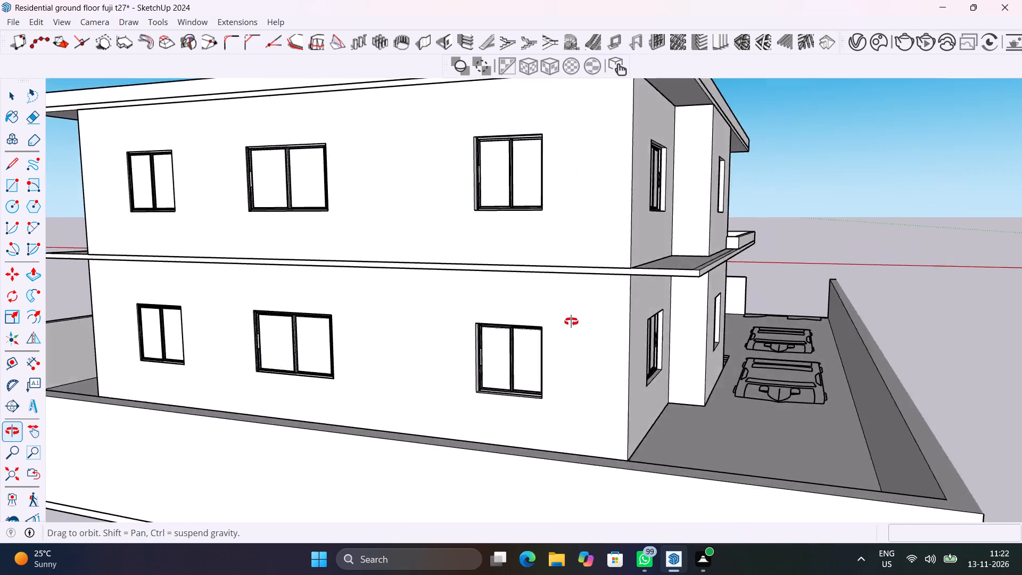
{"action": "middle_click_drag", "start_coordinate": [571, 322], "coordinate": [495, 406], "text": "shift"}
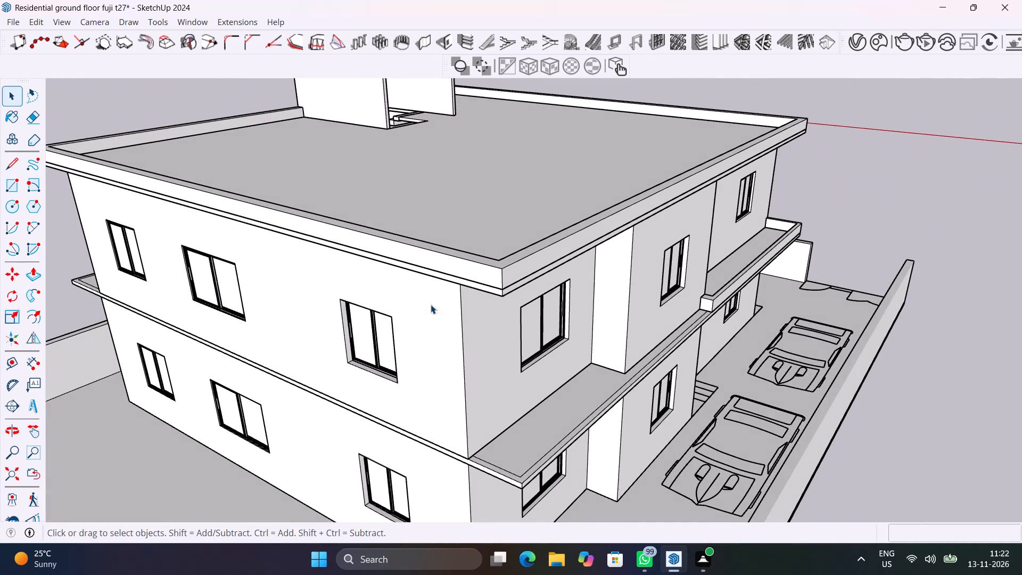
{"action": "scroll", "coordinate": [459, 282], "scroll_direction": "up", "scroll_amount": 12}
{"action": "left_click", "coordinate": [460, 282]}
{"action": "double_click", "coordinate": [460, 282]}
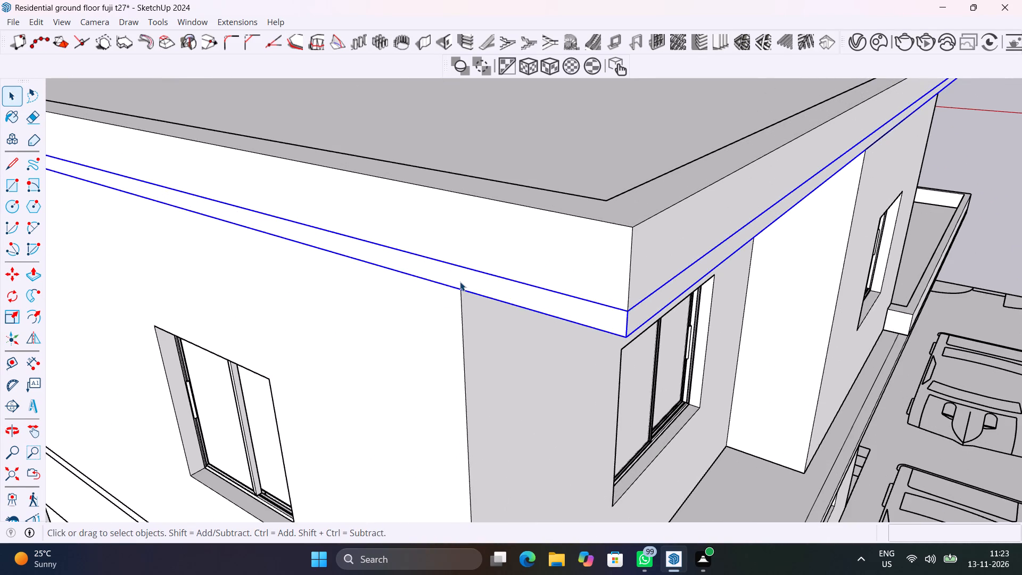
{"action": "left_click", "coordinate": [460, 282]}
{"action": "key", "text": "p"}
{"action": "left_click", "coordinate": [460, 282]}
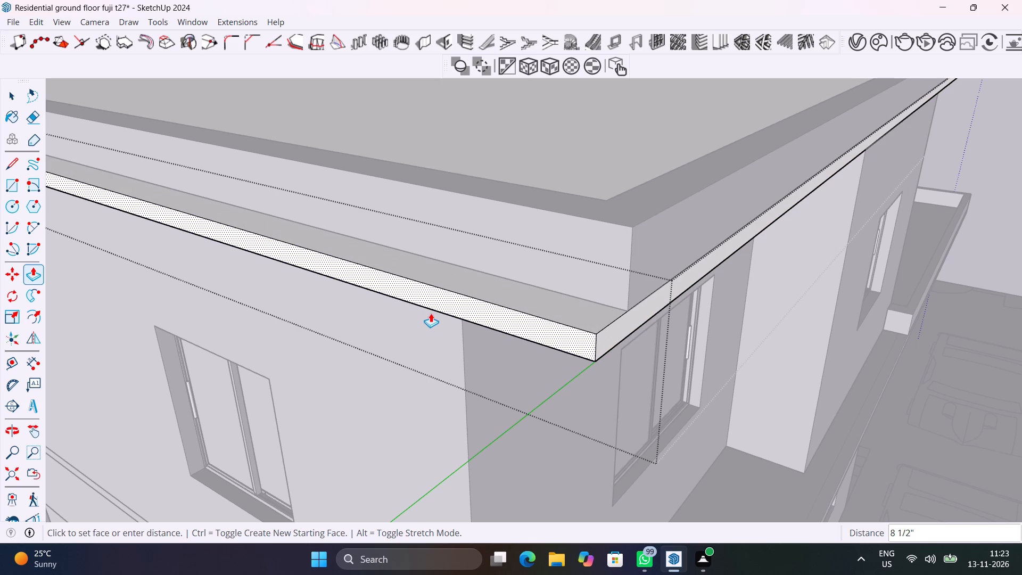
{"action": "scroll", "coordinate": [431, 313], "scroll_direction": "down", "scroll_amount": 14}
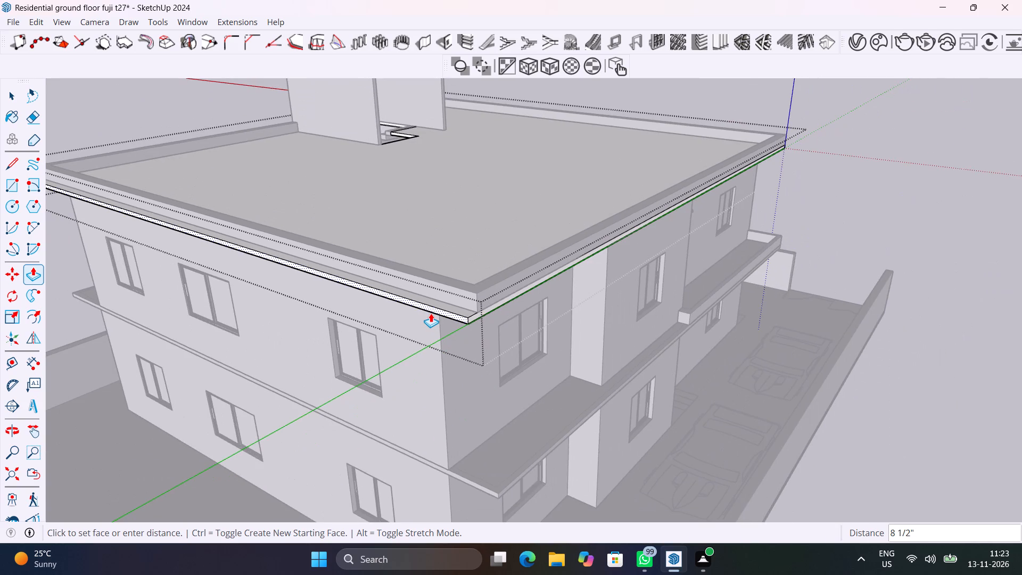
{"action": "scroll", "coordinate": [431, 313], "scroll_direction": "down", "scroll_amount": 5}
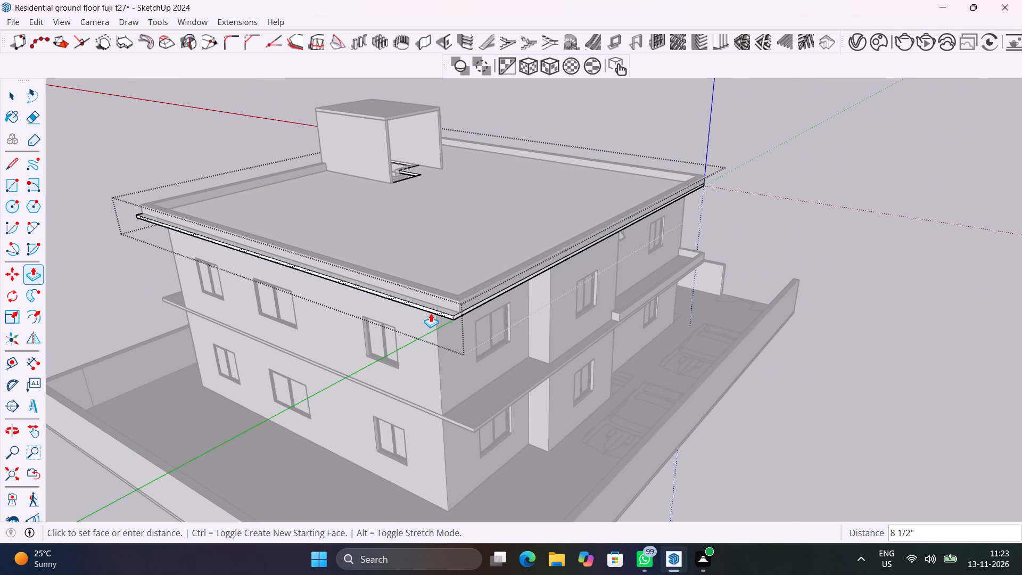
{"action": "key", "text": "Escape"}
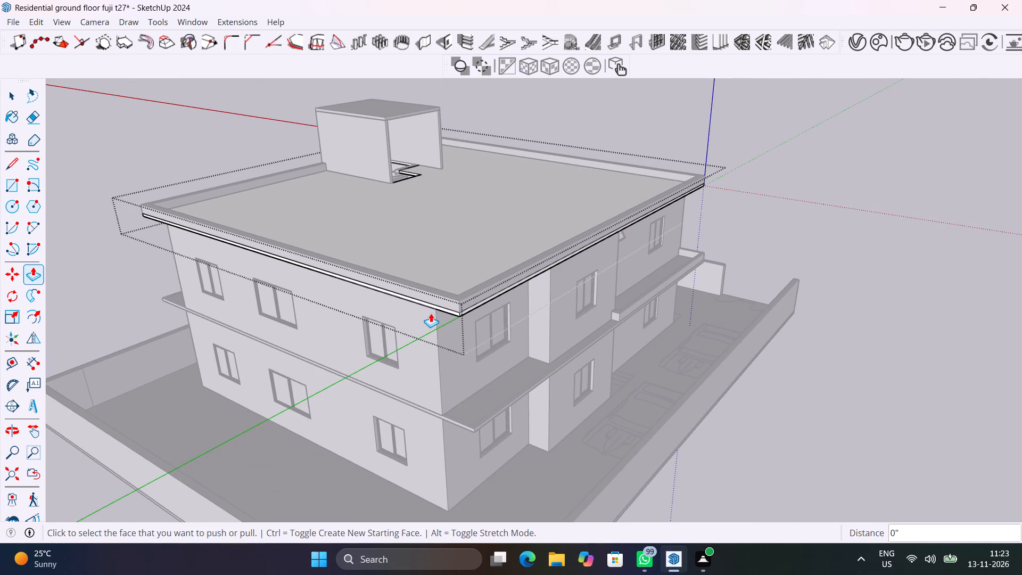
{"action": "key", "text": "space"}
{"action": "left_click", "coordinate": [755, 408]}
Examine the floor slab projections, roof edge and balcony parapet around all sides of the building.
{"action": "middle_click_drag", "start_coordinate": [264, 359], "coordinate": [283, 315]}
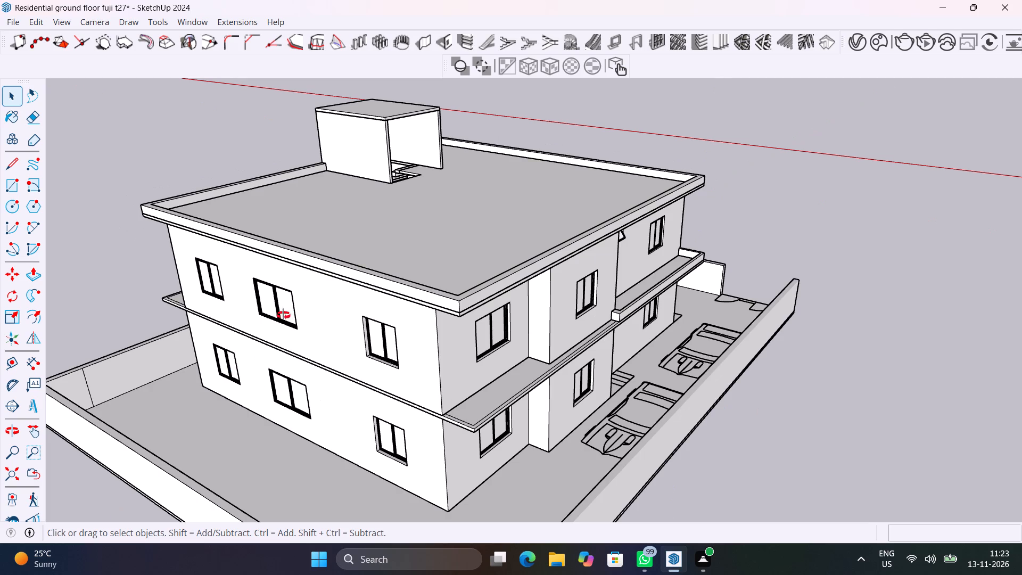
{"action": "middle_click_drag", "start_coordinate": [283, 315], "coordinate": [436, 267]}
{"action": "middle_click_drag", "start_coordinate": [355, 292], "coordinate": [492, 333]}
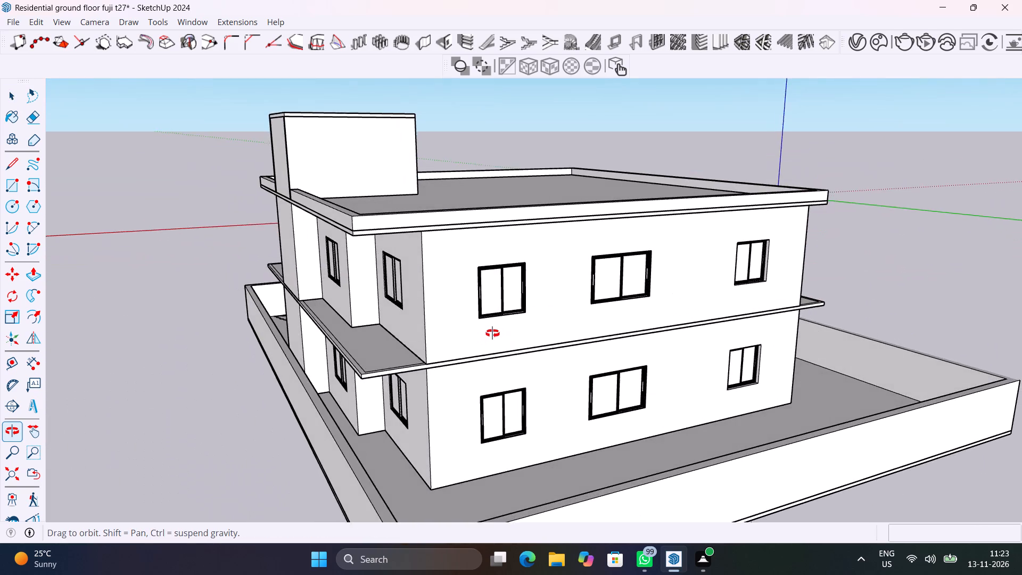
{"action": "middle_click_drag", "start_coordinate": [492, 333], "coordinate": [308, 343]}
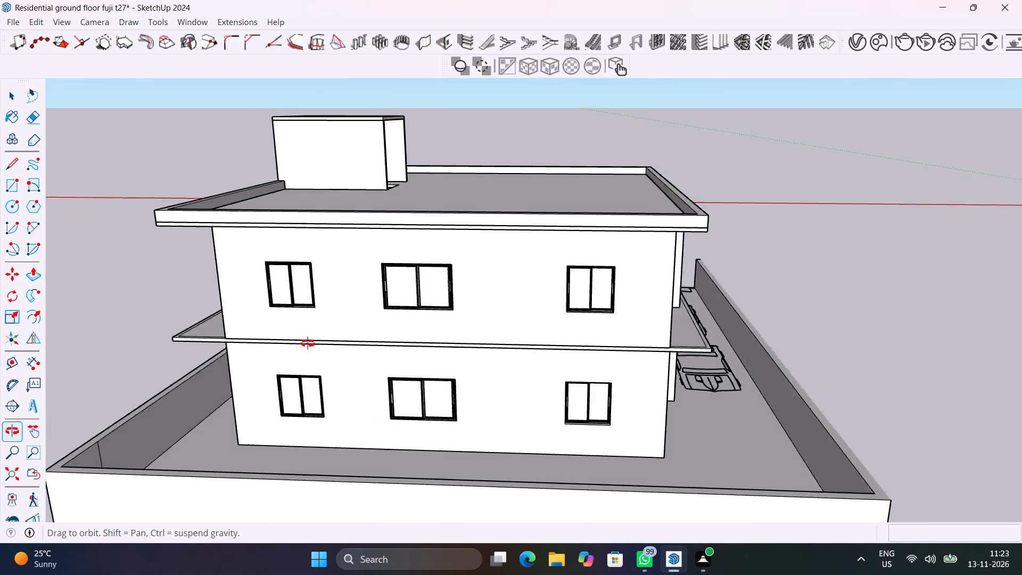
{"action": "middle_click_drag", "start_coordinate": [308, 343], "coordinate": [28, 350]}
{"action": "scroll", "coordinate": [612, 298], "scroll_direction": "up", "scroll_amount": 4}
{"action": "middle_click_drag", "start_coordinate": [661, 309], "coordinate": [588, 349]}
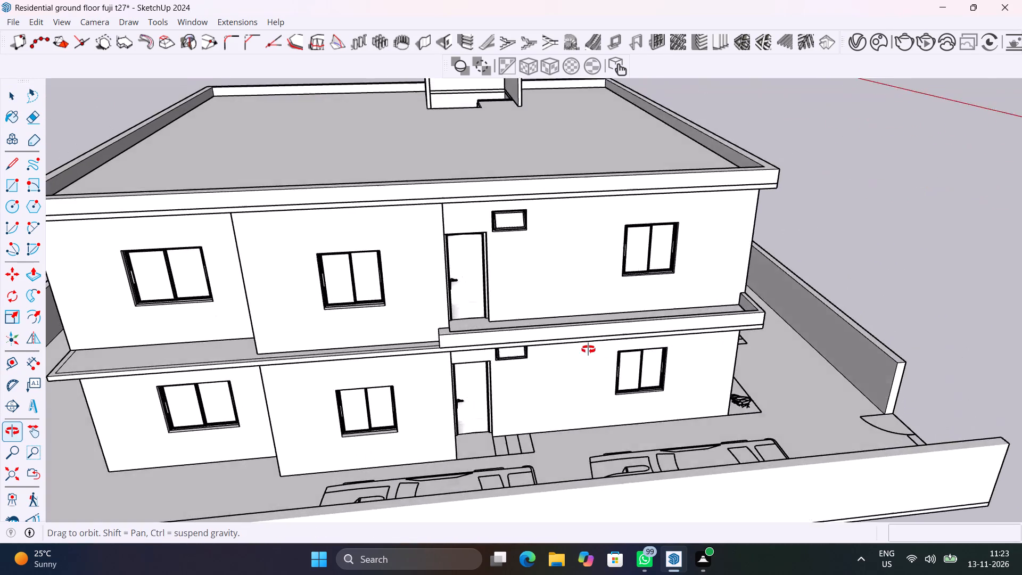
{"action": "middle_click_drag", "start_coordinate": [588, 349], "coordinate": [488, 462]}
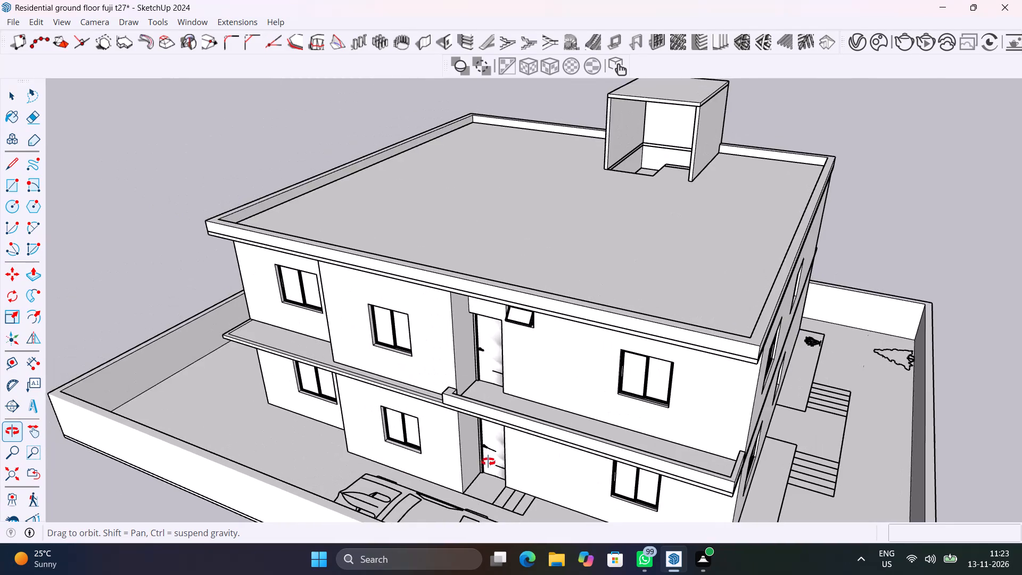
{"action": "middle_click_drag", "start_coordinate": [488, 462], "coordinate": [433, 471]}
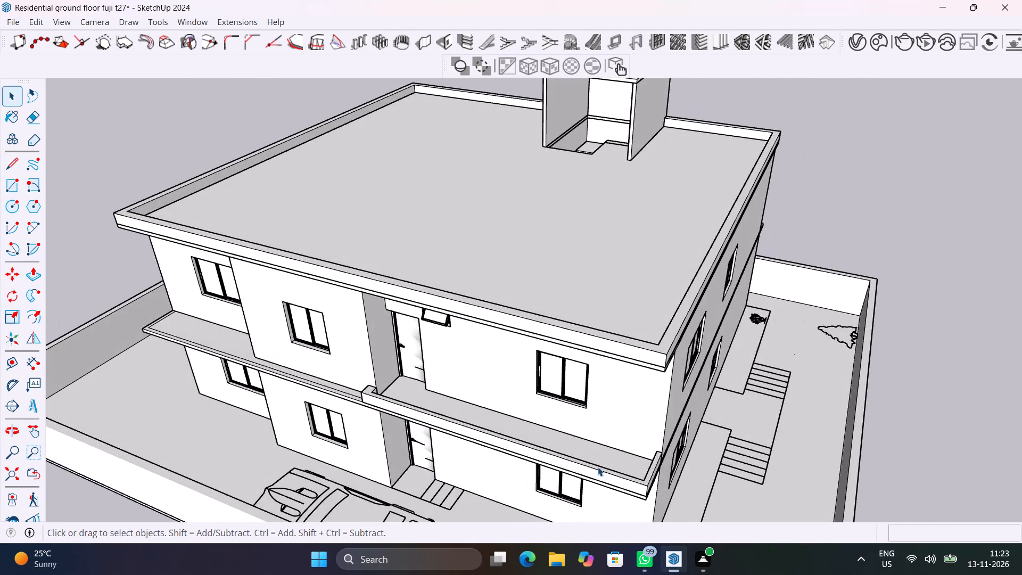
Open the balcony parapet group for editing near the building's outer corner.
{"action": "scroll", "coordinate": [675, 461], "scroll_direction": "up", "scroll_amount": 6}
{"action": "middle_click_drag", "start_coordinate": [663, 467], "coordinate": [739, 406], "text": "shift"}
{"action": "scroll", "coordinate": [739, 406], "scroll_direction": "up", "scroll_amount": 7}
{"action": "left_click", "coordinate": [739, 406]}
{"action": "double_click", "coordinate": [739, 406]}
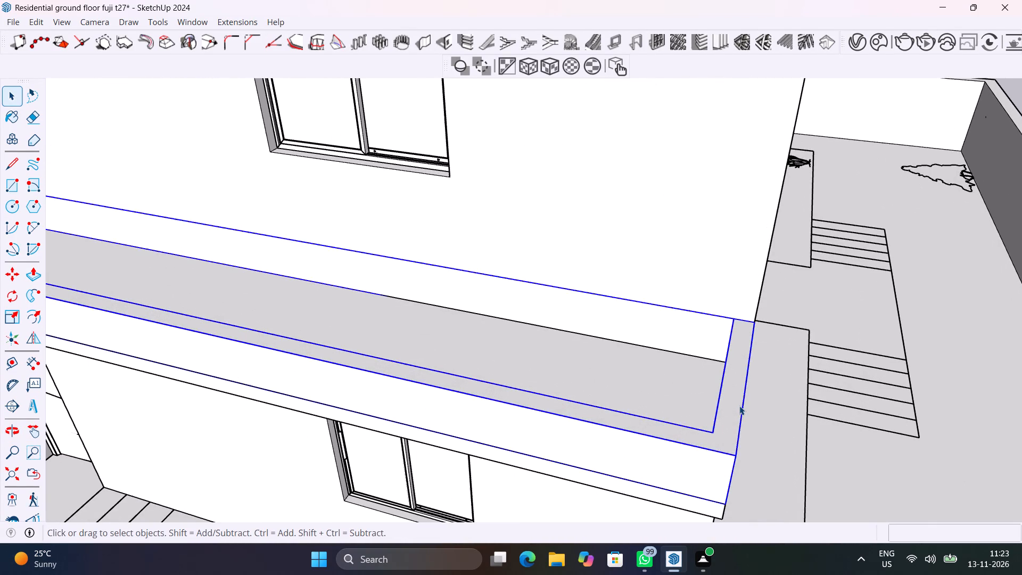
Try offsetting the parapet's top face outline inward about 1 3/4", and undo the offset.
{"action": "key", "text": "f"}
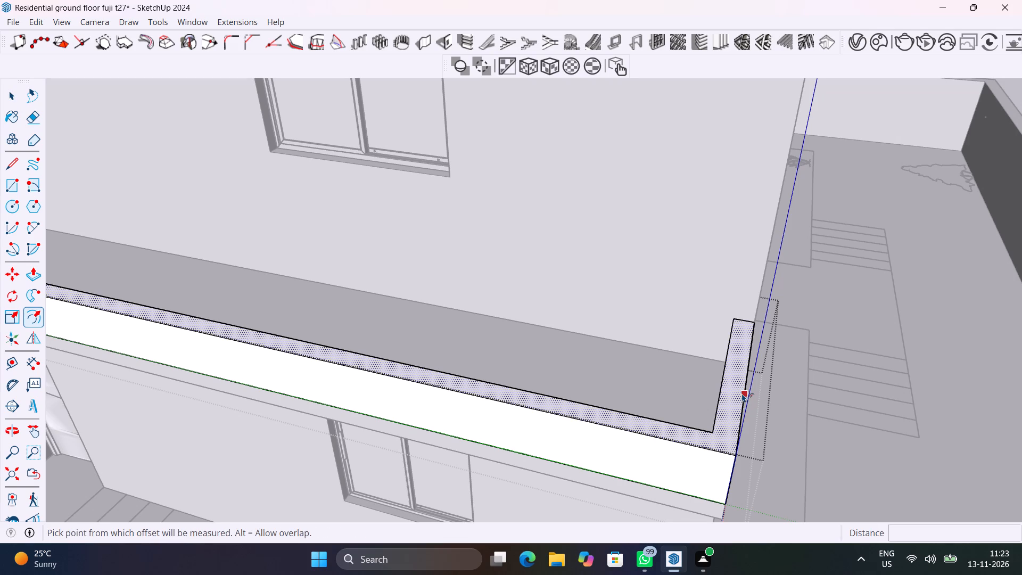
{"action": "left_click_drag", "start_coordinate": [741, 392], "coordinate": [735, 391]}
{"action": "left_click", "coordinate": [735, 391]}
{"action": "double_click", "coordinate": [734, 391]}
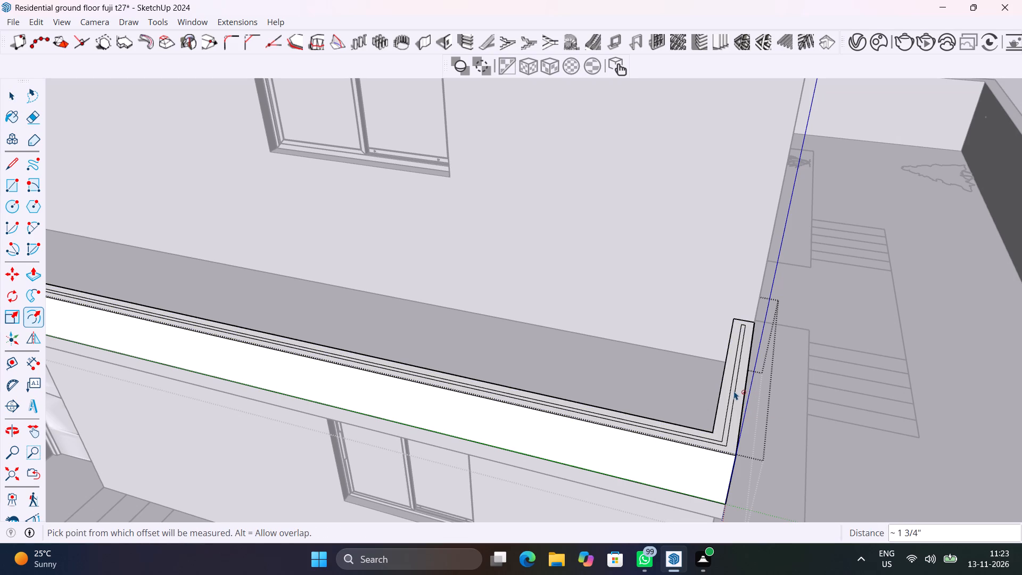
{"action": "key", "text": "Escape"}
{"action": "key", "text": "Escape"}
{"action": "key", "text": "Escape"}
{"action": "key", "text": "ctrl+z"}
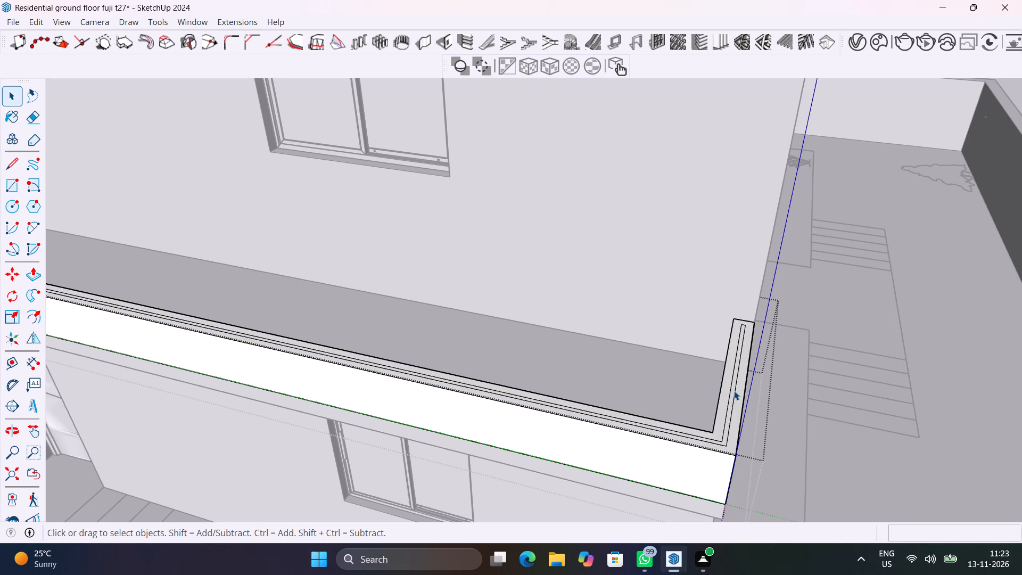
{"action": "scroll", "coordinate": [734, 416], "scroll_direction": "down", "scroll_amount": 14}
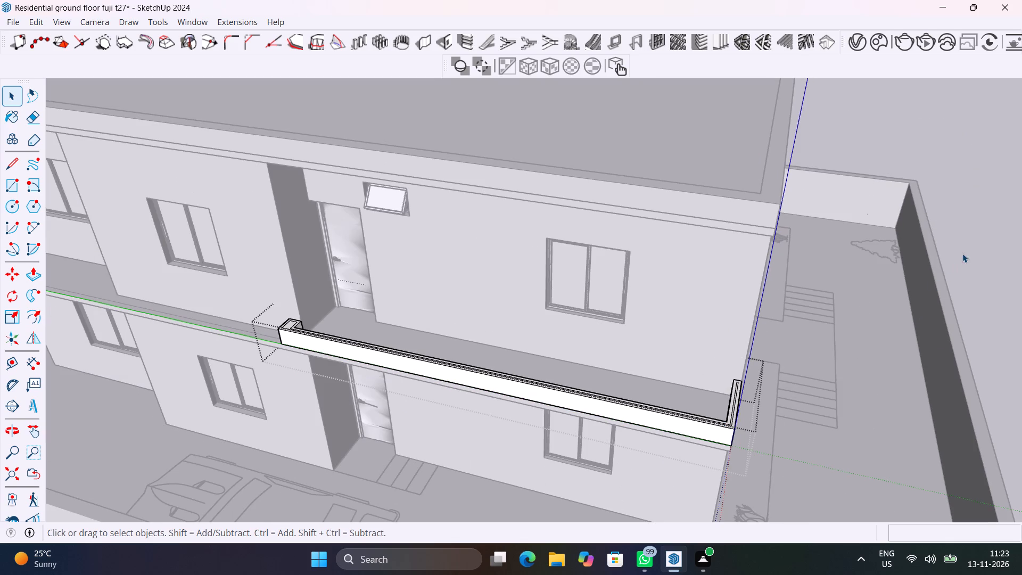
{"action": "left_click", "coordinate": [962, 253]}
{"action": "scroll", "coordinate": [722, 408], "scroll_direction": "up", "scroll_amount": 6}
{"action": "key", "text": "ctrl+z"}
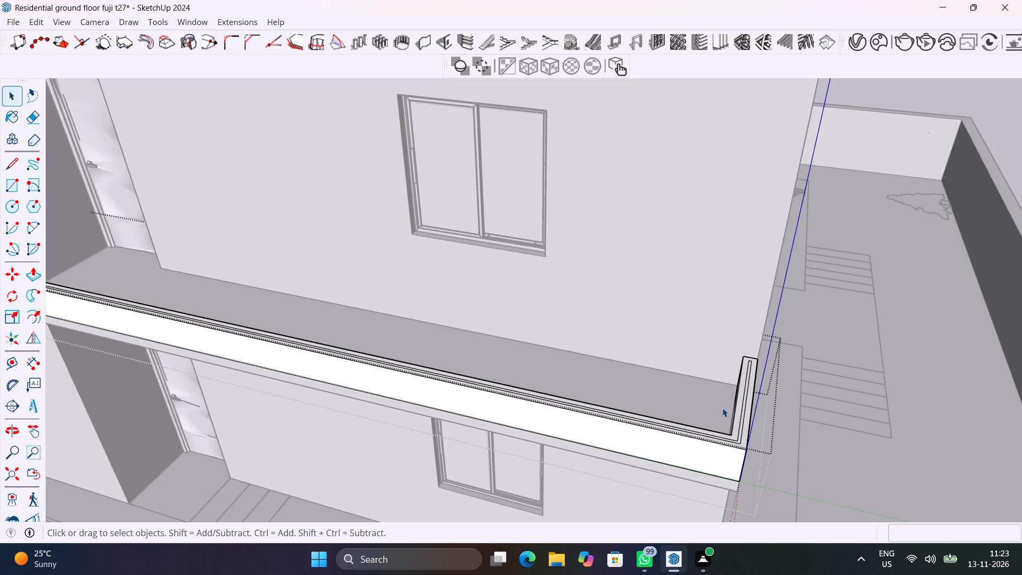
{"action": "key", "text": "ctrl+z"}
Copy the outer top edge of the parapet's short return about 2 3/16" inward across its top face.
{"action": "scroll", "coordinate": [758, 391], "scroll_direction": "up", "scroll_amount": 5}
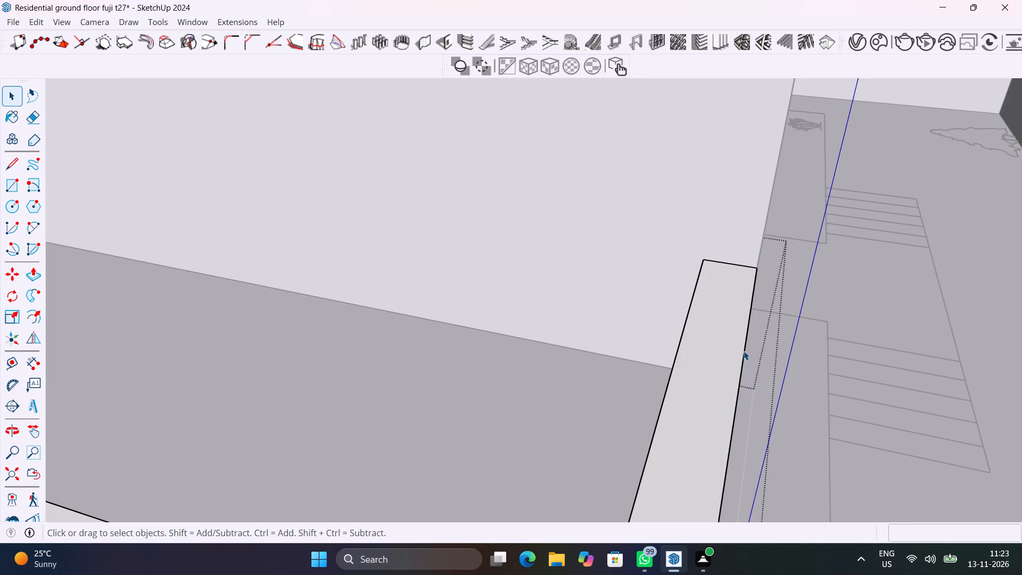
{"action": "left_click", "coordinate": [744, 351]}
{"action": "key", "text": "m"}
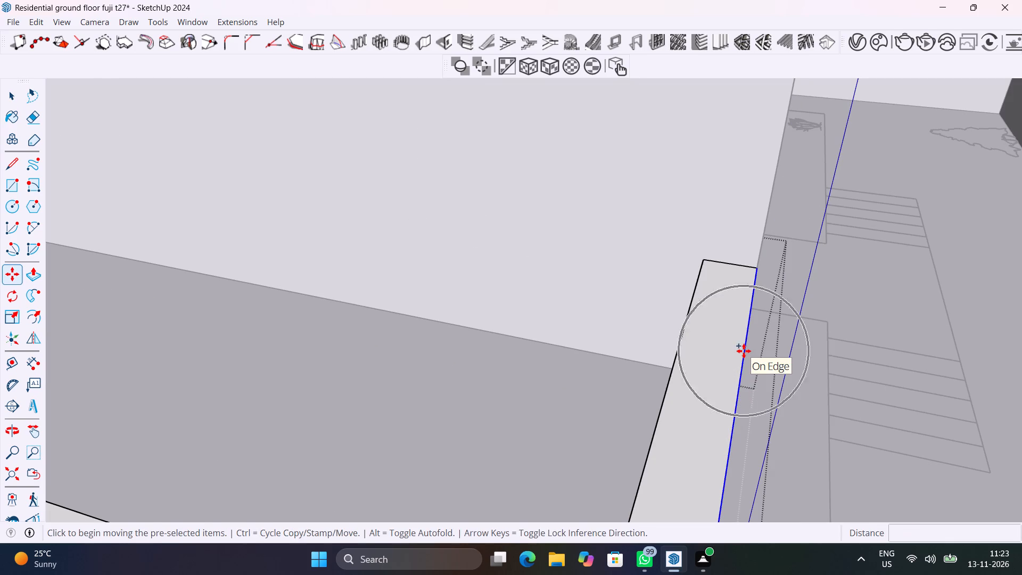
{"action": "left_click", "coordinate": [759, 265]}
{"action": "left_click", "coordinate": [729, 264]}
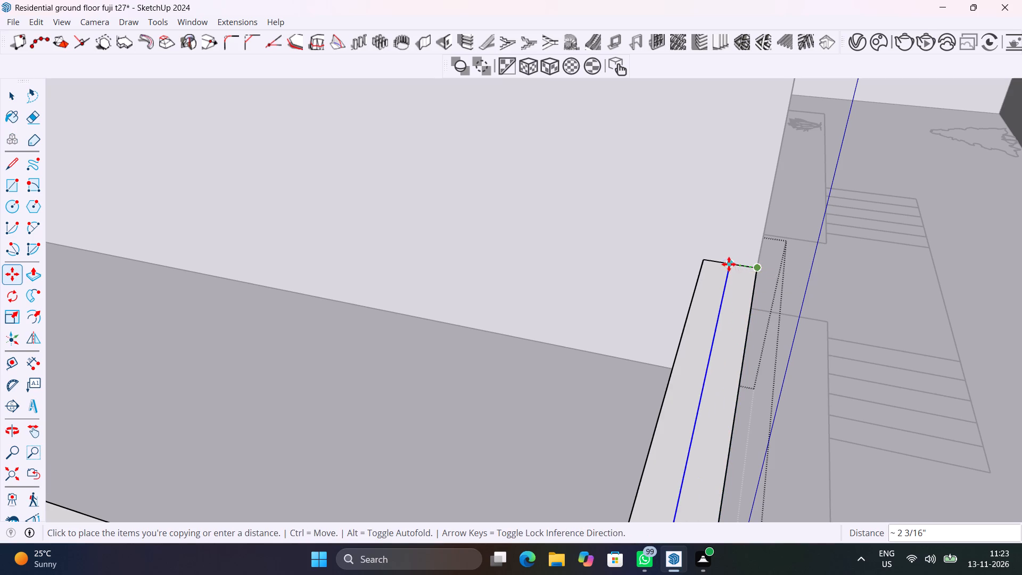
{"action": "scroll", "coordinate": [745, 282], "scroll_direction": "down", "scroll_amount": 11}
{"action": "scroll", "coordinate": [722, 401], "scroll_direction": "up", "scroll_amount": 10}
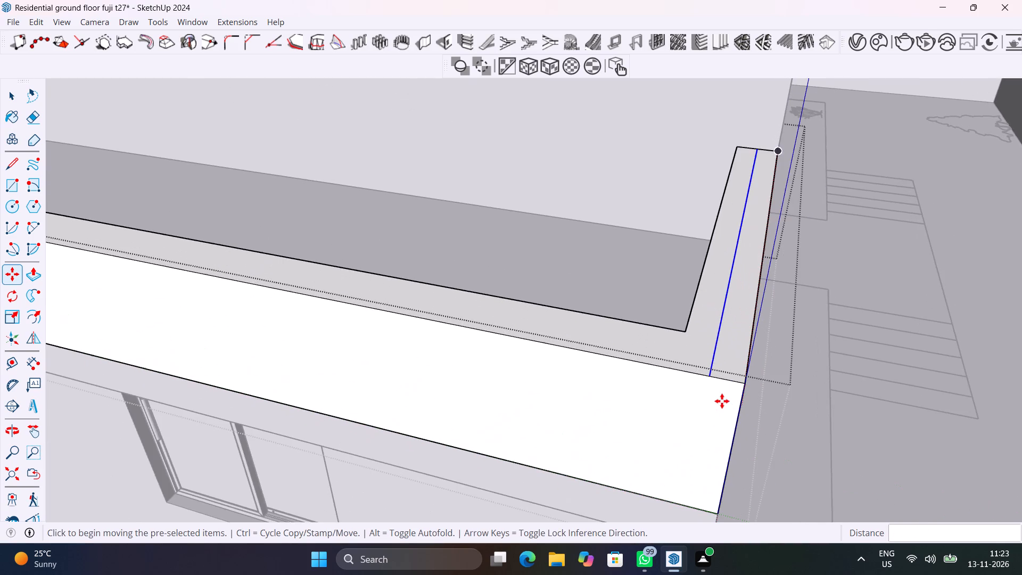
Copy the outer top edge of the return at the parapet's other end, by the balcony door, inward across its top face.
{"action": "scroll", "coordinate": [724, 398], "scroll_direction": "up", "scroll_amount": 1}
{"action": "middle_click_drag", "start_coordinate": [724, 398], "coordinate": [843, 472]}
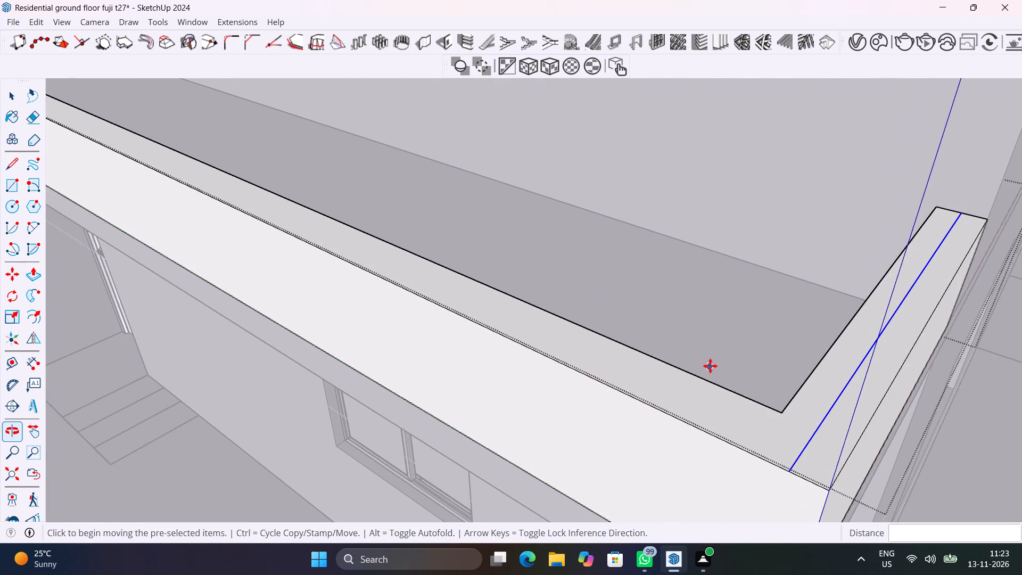
{"action": "scroll", "coordinate": [710, 366], "scroll_direction": "down", "scroll_amount": 12}
{"action": "middle_click_drag", "start_coordinate": [521, 346], "coordinate": [762, 567], "text": "shift"}
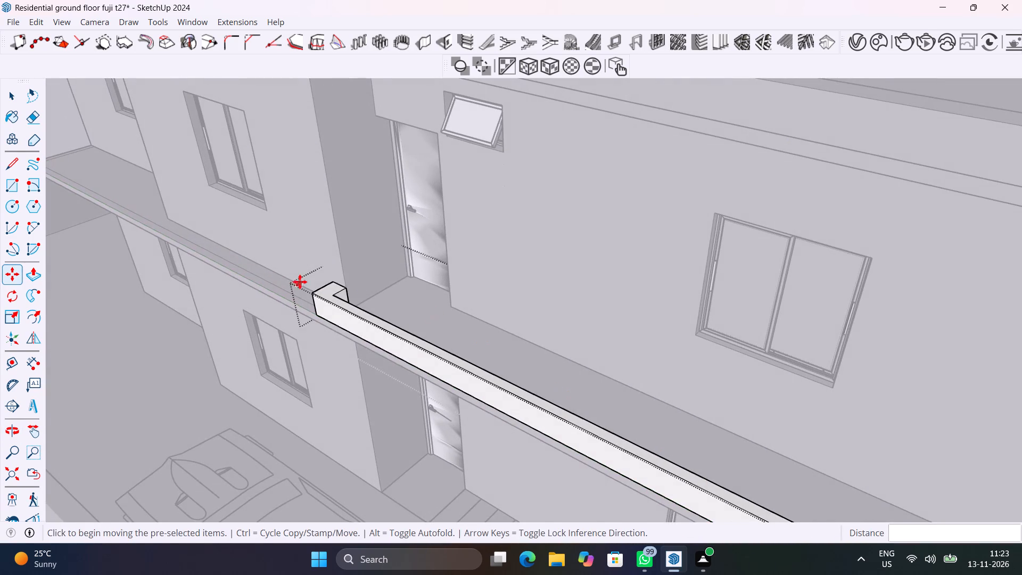
{"action": "scroll", "coordinate": [300, 282], "scroll_direction": "up", "scroll_amount": 13}
{"action": "key", "text": "space"}
{"action": "middle_click_drag", "start_coordinate": [425, 354], "coordinate": [581, 421]}
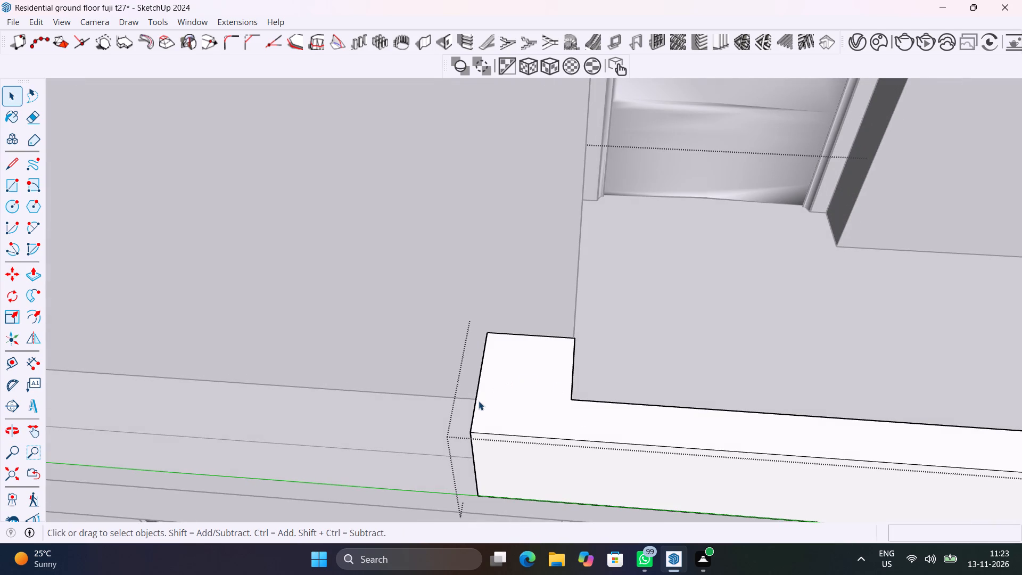
{"action": "left_click", "coordinate": [475, 410]}
{"action": "key", "text": "m"}
{"action": "left_click", "coordinate": [487, 331]}
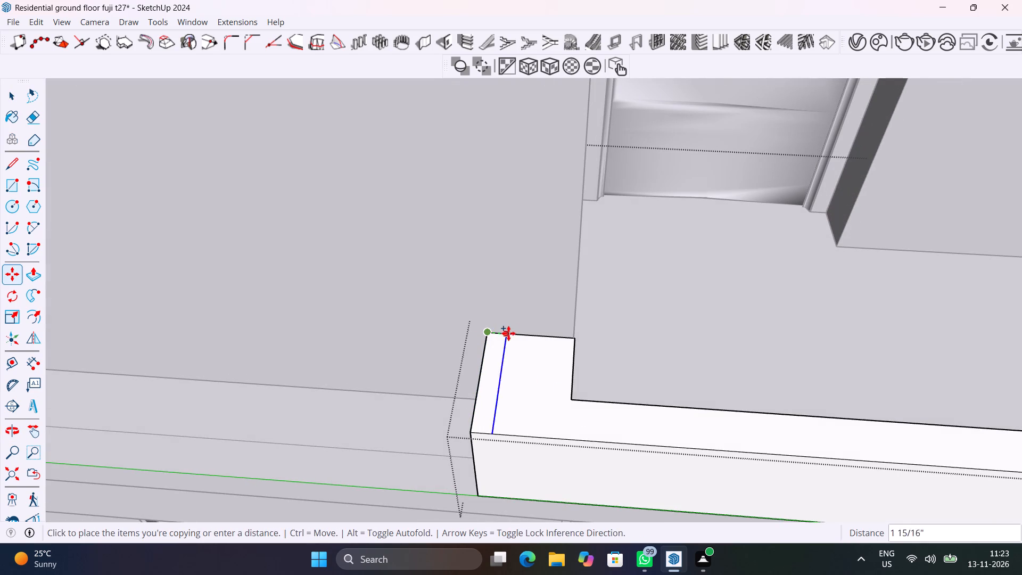
{"action": "left_click", "coordinate": [533, 333]}
Copy the long front parapet's outer top edge about 2 1/8" inward, starting from the copied line at the door-side return.
{"action": "scroll", "coordinate": [530, 412], "scroll_direction": "down", "scroll_amount": 6}
{"action": "middle_click_drag", "start_coordinate": [485, 419], "coordinate": [501, 428]}
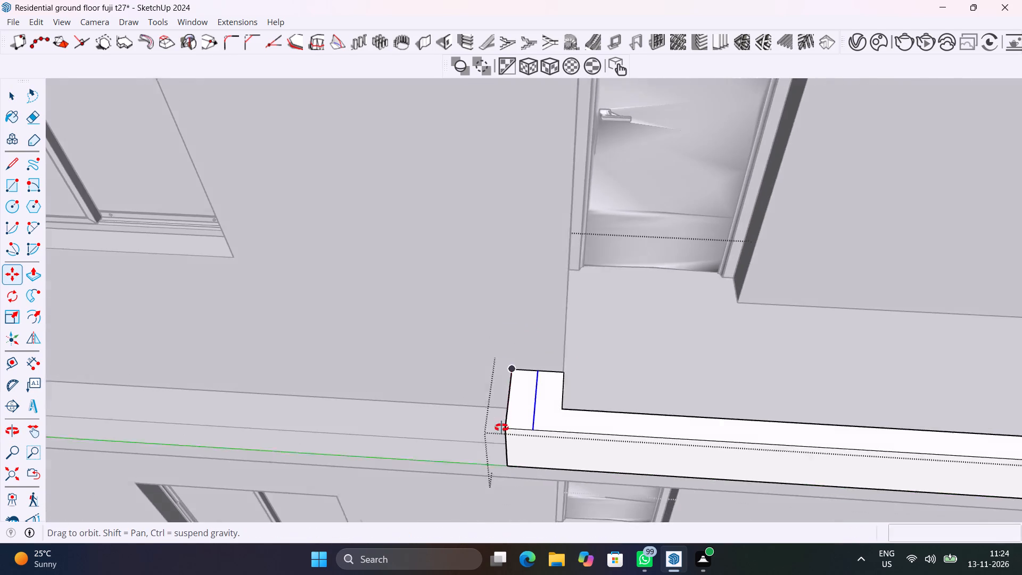
{"action": "middle_click_drag", "start_coordinate": [501, 428], "coordinate": [570, 373]}
{"action": "key", "text": "space"}
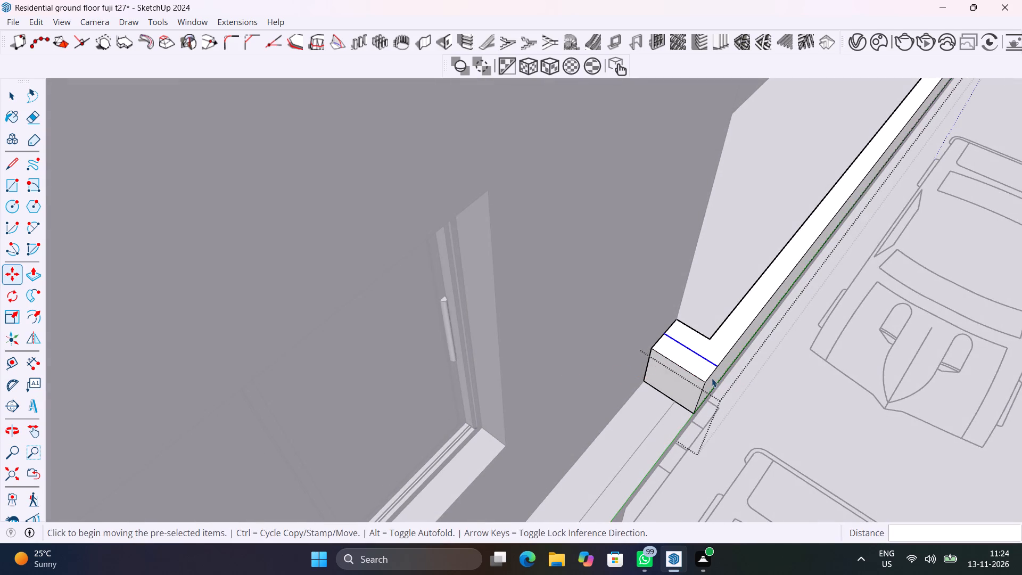
{"action": "scroll", "coordinate": [741, 374], "scroll_direction": "up", "scroll_amount": 5}
{"action": "left_click", "coordinate": [514, 377]}
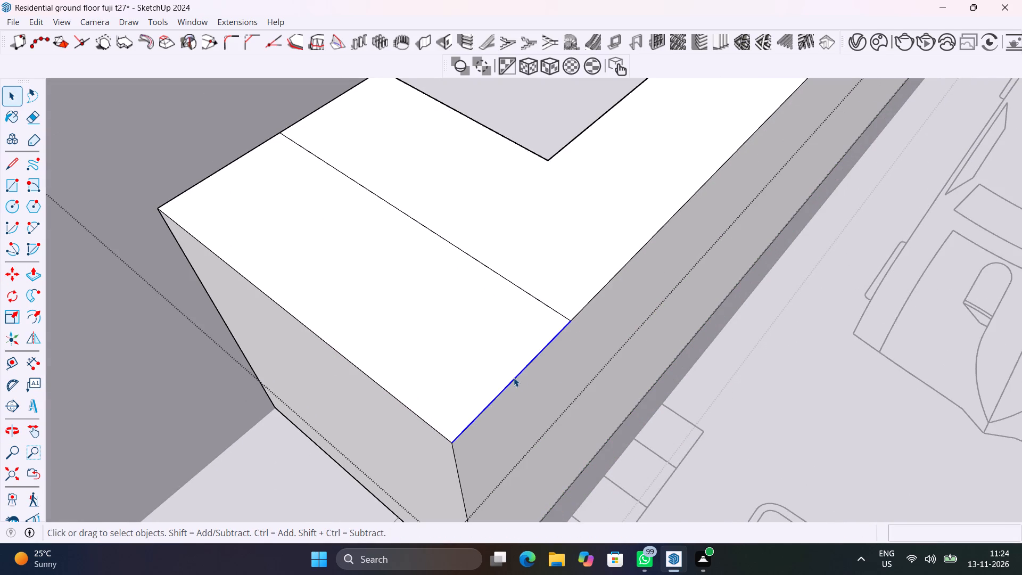
{"action": "left_click", "coordinate": [579, 311]}
{"action": "key", "text": "m"}
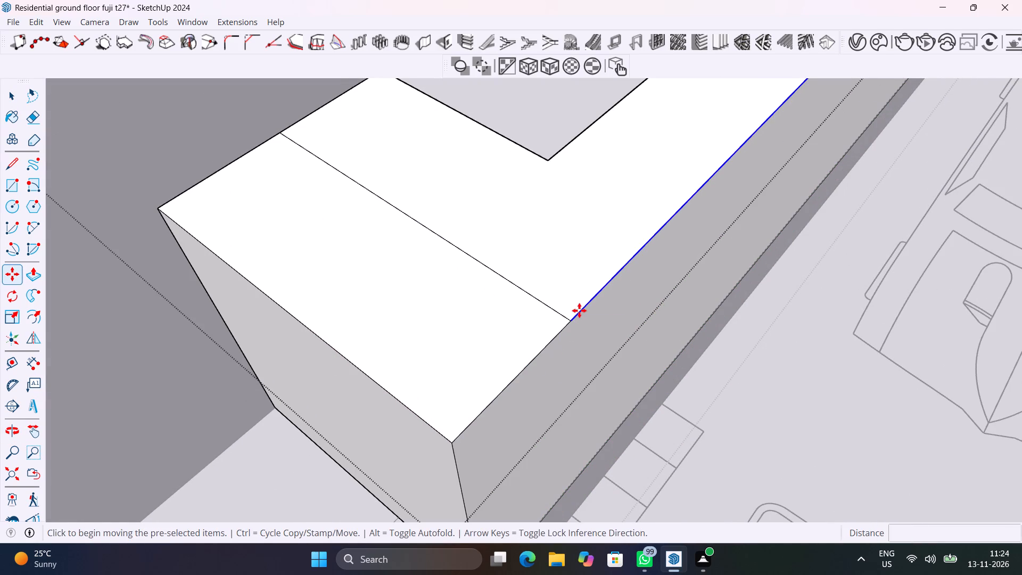
{"action": "left_click", "coordinate": [571, 321]}
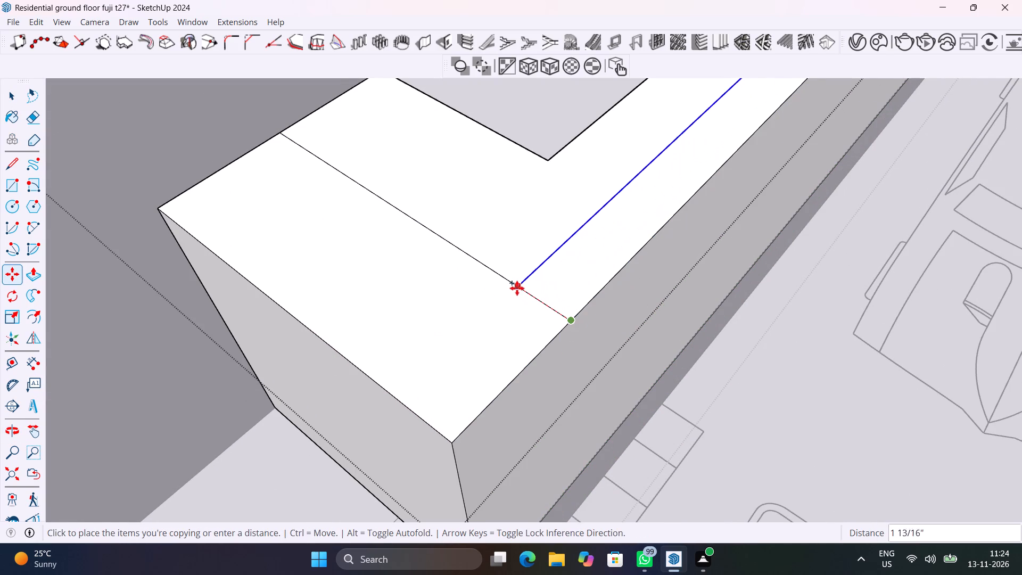
{"action": "left_click", "coordinate": [508, 283]}
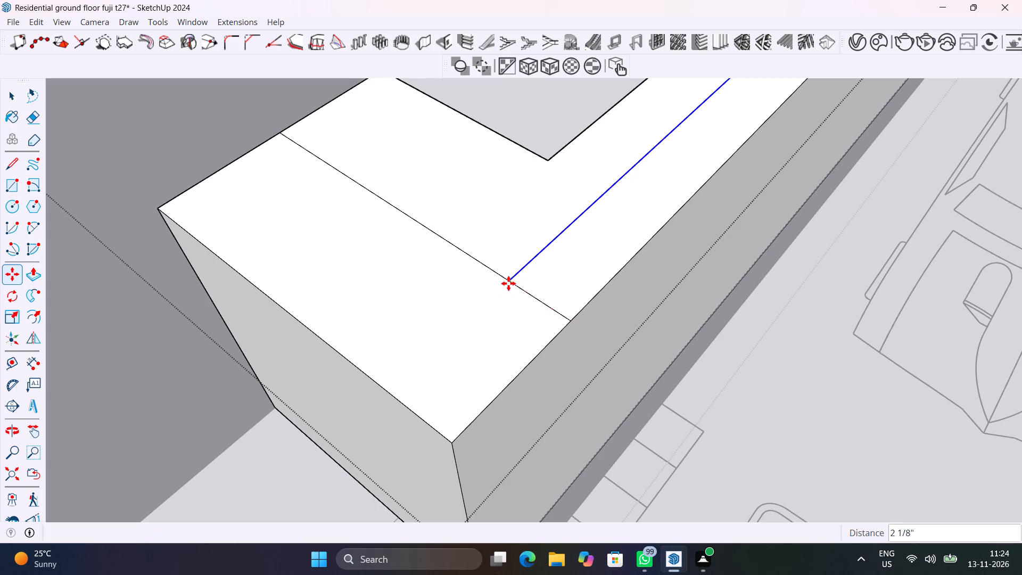
Erase the surplus line stubs beyond the inner line intersections at both corners of the parapet's top face.
{"action": "key", "text": "space"}
{"action": "key", "text": "e"}
{"action": "left_click_drag", "start_coordinate": [524, 293], "coordinate": [535, 292]}
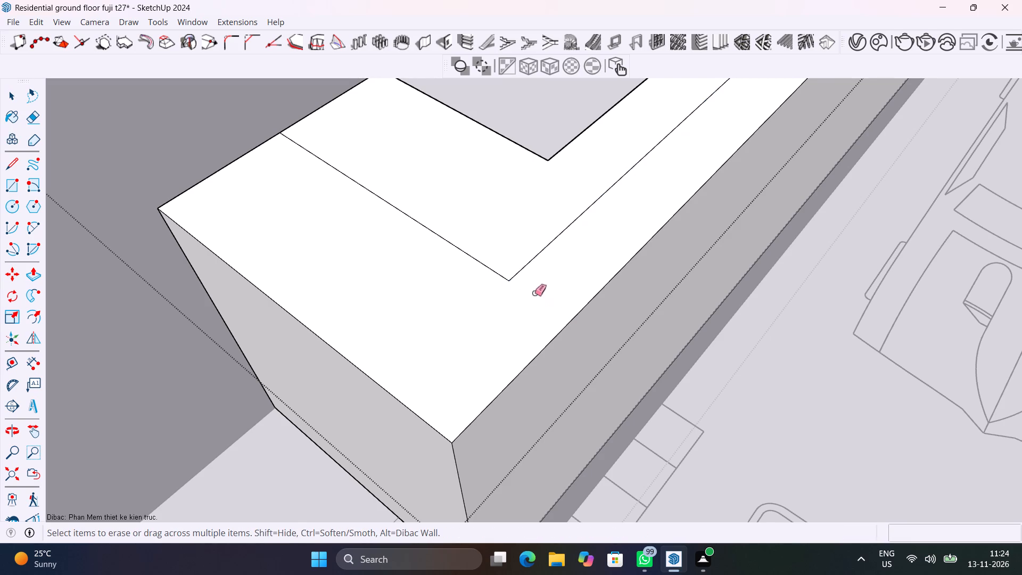
{"action": "scroll", "coordinate": [534, 293], "scroll_direction": "down", "scroll_amount": 12}
{"action": "middle_click_drag", "start_coordinate": [557, 307], "coordinate": [215, 473], "text": "shift"}
{"action": "scroll", "coordinate": [394, 364], "scroll_direction": "down", "scroll_amount": 14}
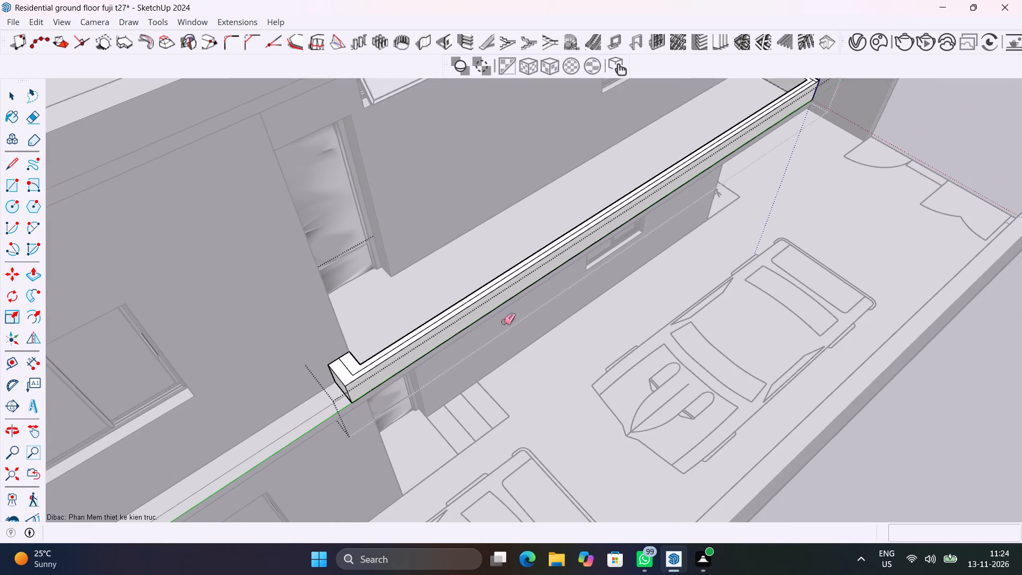
{"action": "middle_click_drag", "start_coordinate": [776, 180], "coordinate": [701, 439], "text": "shift"}
{"action": "scroll", "coordinate": [705, 431], "scroll_direction": "up", "scroll_amount": 16}
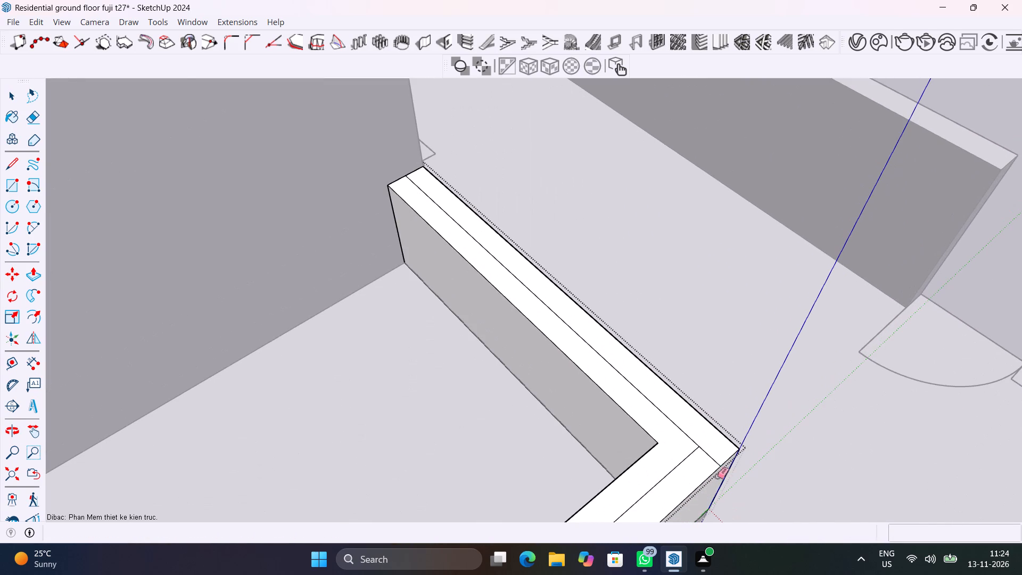
{"action": "left_click", "coordinate": [705, 451]}
{"action": "key", "text": "space"}
Save the model and close the balcony parapet group.
{"action": "scroll", "coordinate": [705, 451], "scroll_direction": "down", "scroll_amount": 11}
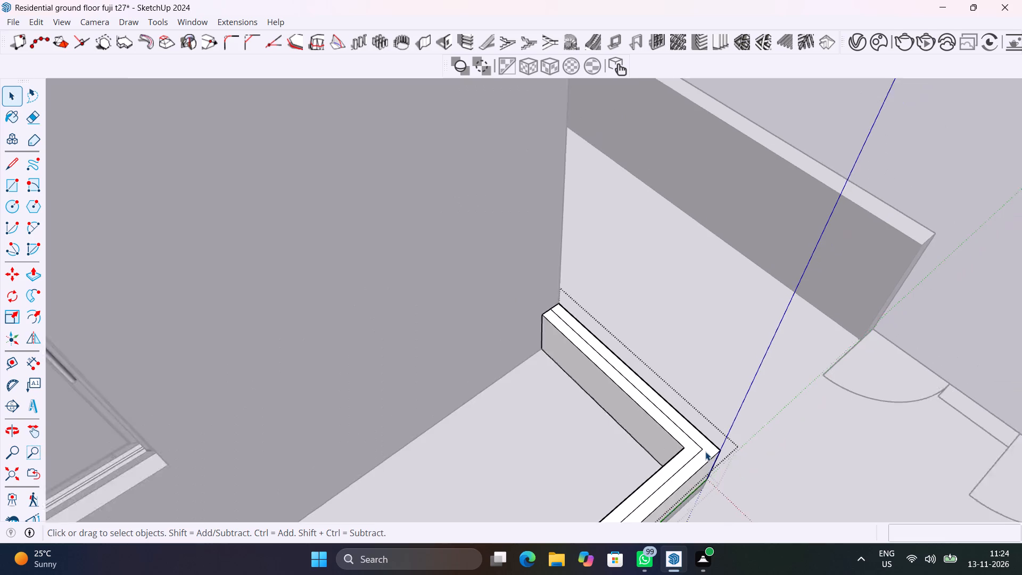
{"action": "scroll", "coordinate": [705, 451], "scroll_direction": "down", "scroll_amount": 2}
{"action": "middle_click_drag", "start_coordinate": [705, 451], "coordinate": [895, 391], "text": "shift"}
{"action": "scroll", "coordinate": [726, 405], "scroll_direction": "down", "scroll_amount": 2}
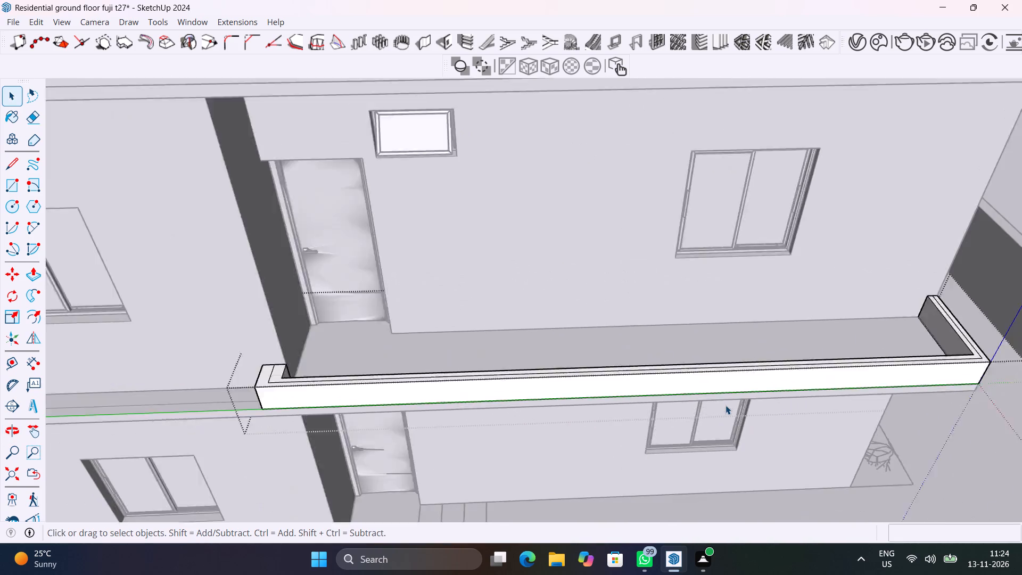
{"action": "scroll", "coordinate": [726, 405], "scroll_direction": "down", "scroll_amount": 10}
{"action": "key", "text": "ctrl+s"}
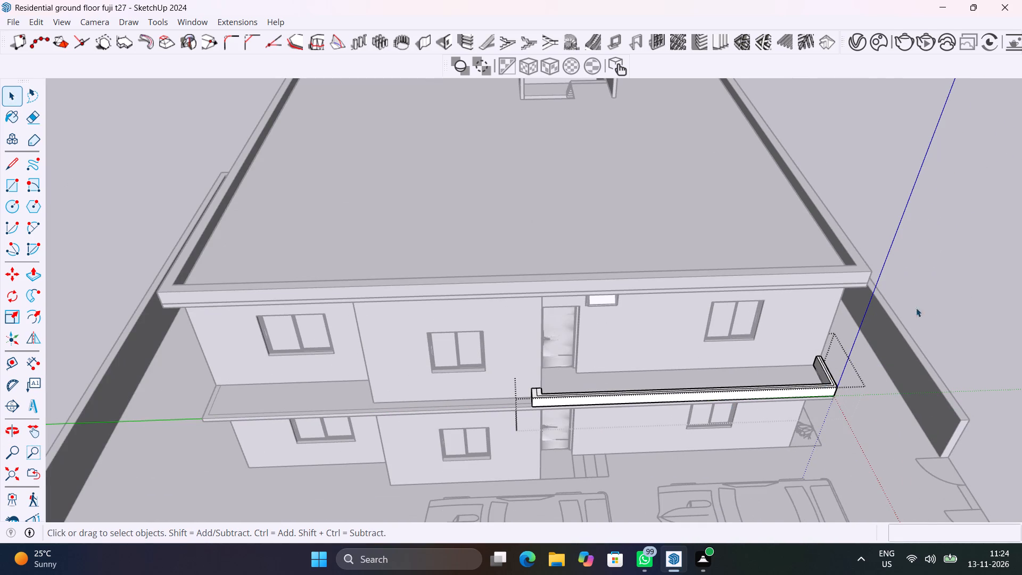
{"action": "left_click", "coordinate": [922, 299]}
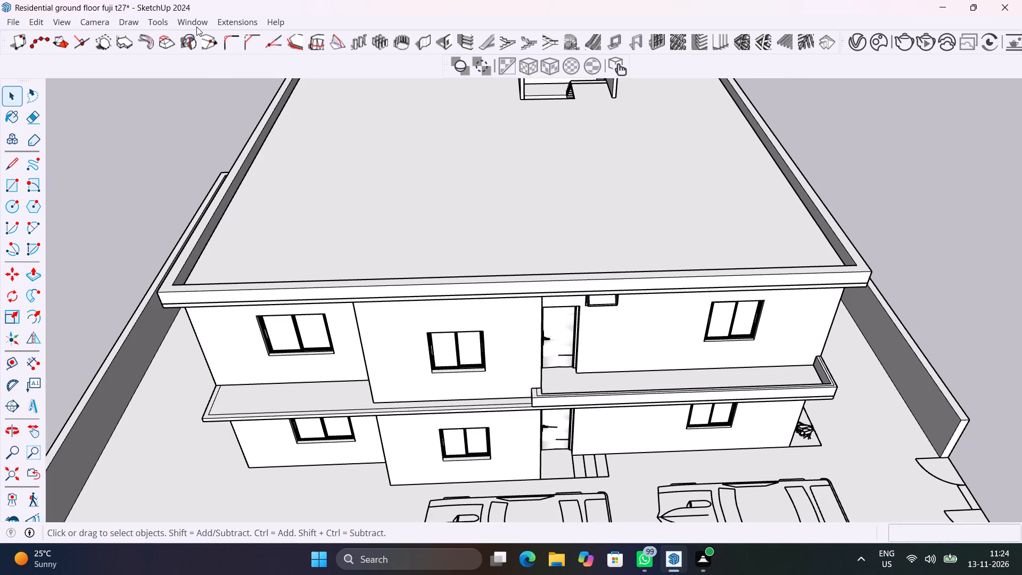
Start a Type C MajRail railing, 25" high with zero offsets, placing poles at the door-side return's wall end and corner.
{"action": "left_click", "coordinate": [233, 19]}
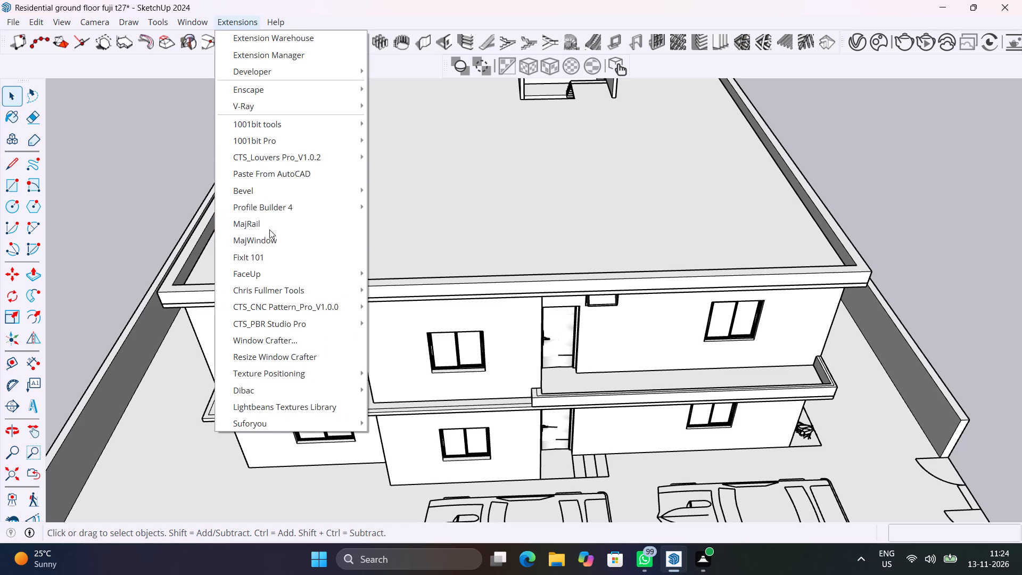
{"action": "left_click", "coordinate": [269, 229]}
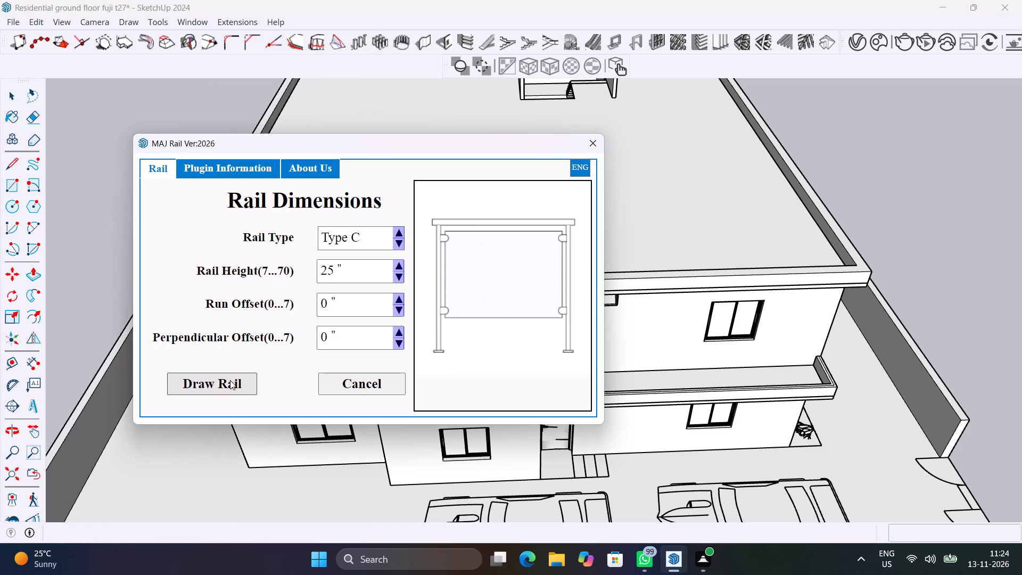
{"action": "left_click", "coordinate": [230, 380]}
{"action": "scroll", "coordinate": [553, 404], "scroll_direction": "up", "scroll_amount": 14}
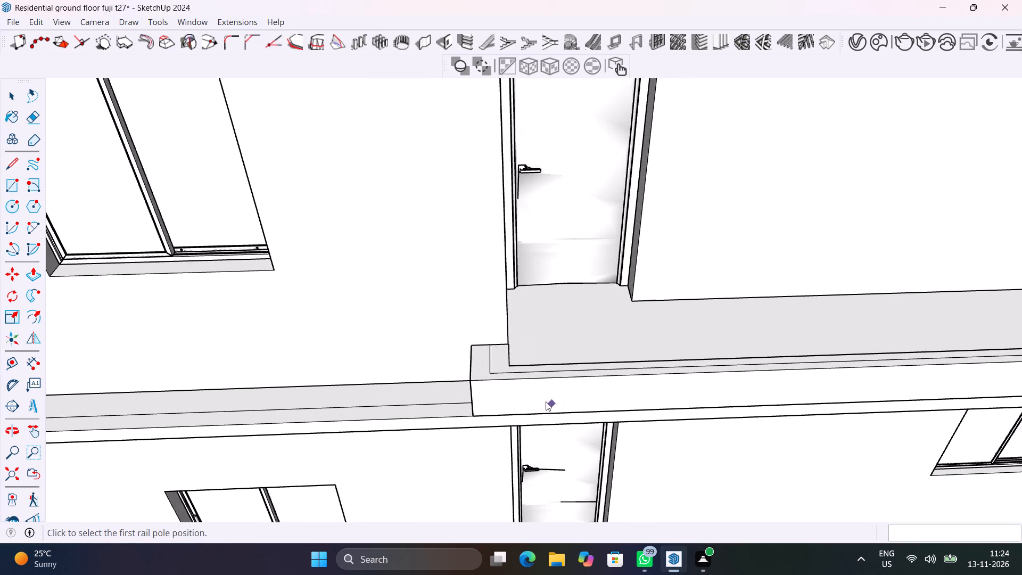
{"action": "middle_click_drag", "start_coordinate": [467, 384], "coordinate": [523, 439]}
{"action": "scroll", "coordinate": [561, 443], "scroll_direction": "up", "scroll_amount": 6}
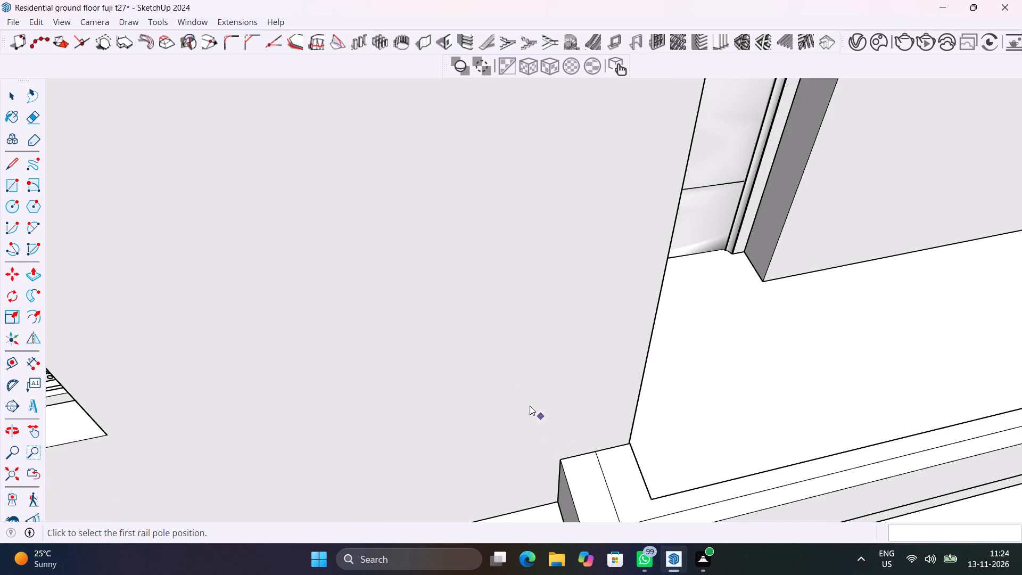
{"action": "middle_click_drag", "start_coordinate": [592, 446], "coordinate": [463, 308], "text": "shift"}
{"action": "scroll", "coordinate": [463, 308], "scroll_direction": "up", "scroll_amount": 1, "text": "shift"}
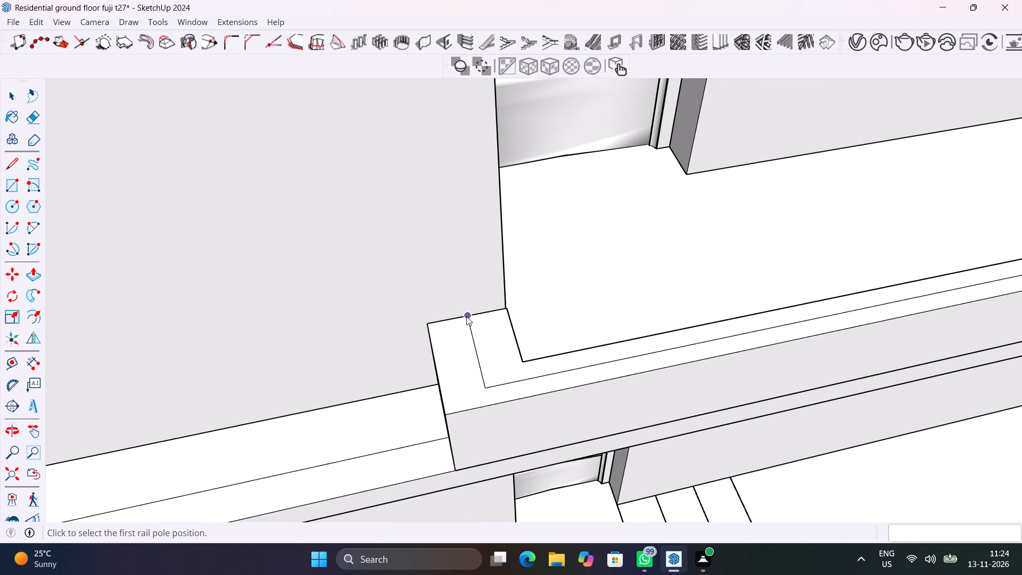
{"action": "left_click", "coordinate": [466, 316]}
{"action": "left_click", "coordinate": [485, 390]}
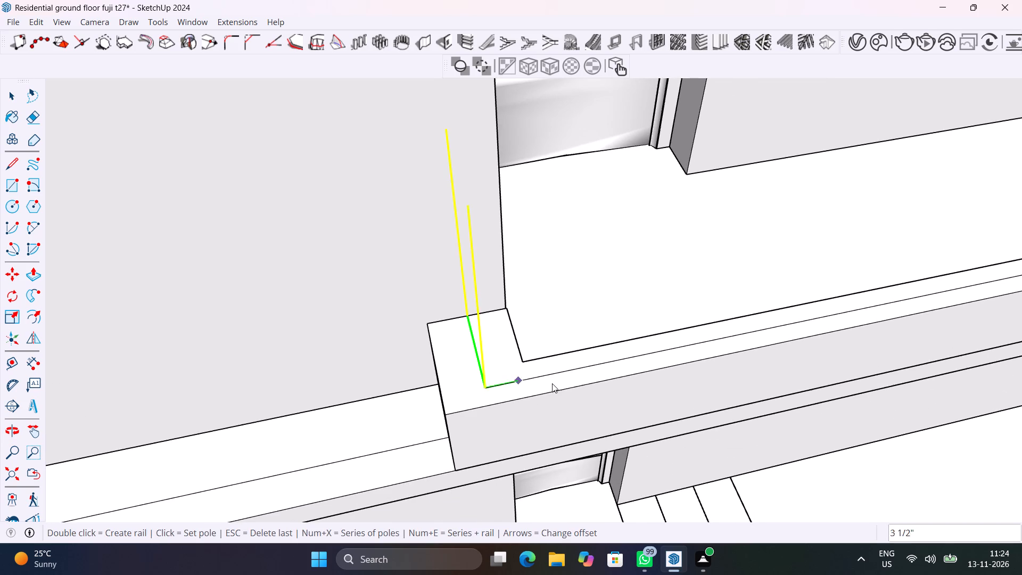
Set two rail poles at 2' spacing from the corner along the front parapet's top-face line.
{"action": "scroll", "coordinate": [553, 383], "scroll_direction": "down", "scroll_amount": 5}
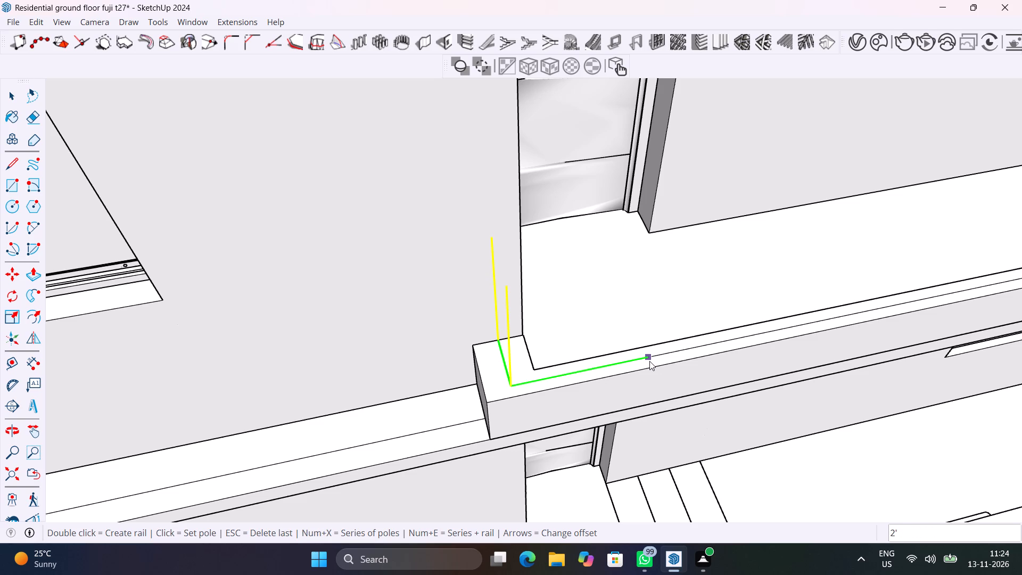
{"action": "key", "text": "2"}
{"action": "key", "text": "apostrophe"}
{"action": "key", "text": "Return"}
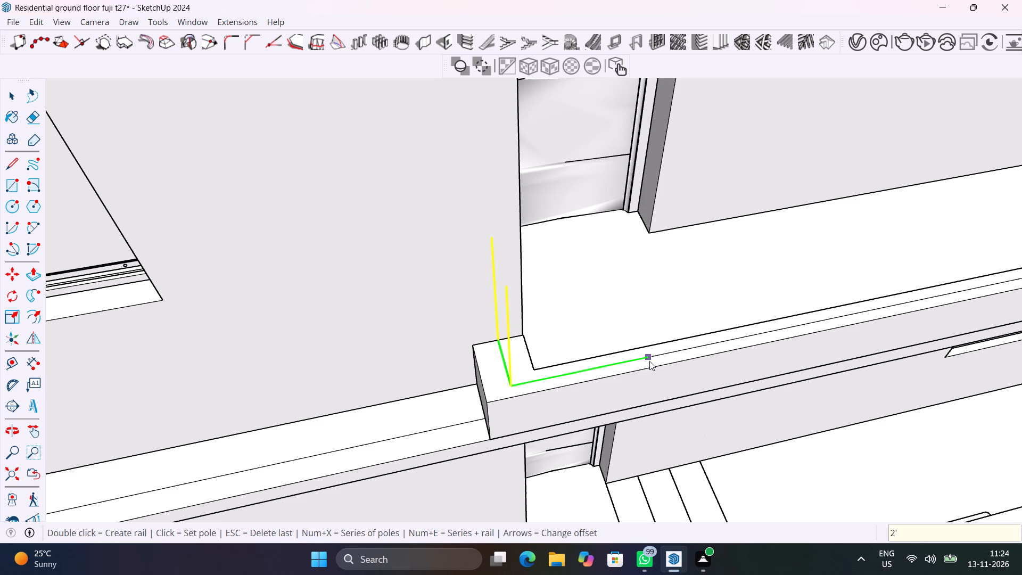
{"action": "left_click", "coordinate": [649, 361]}
{"action": "scroll", "coordinate": [682, 350], "scroll_direction": "down", "scroll_amount": 5}
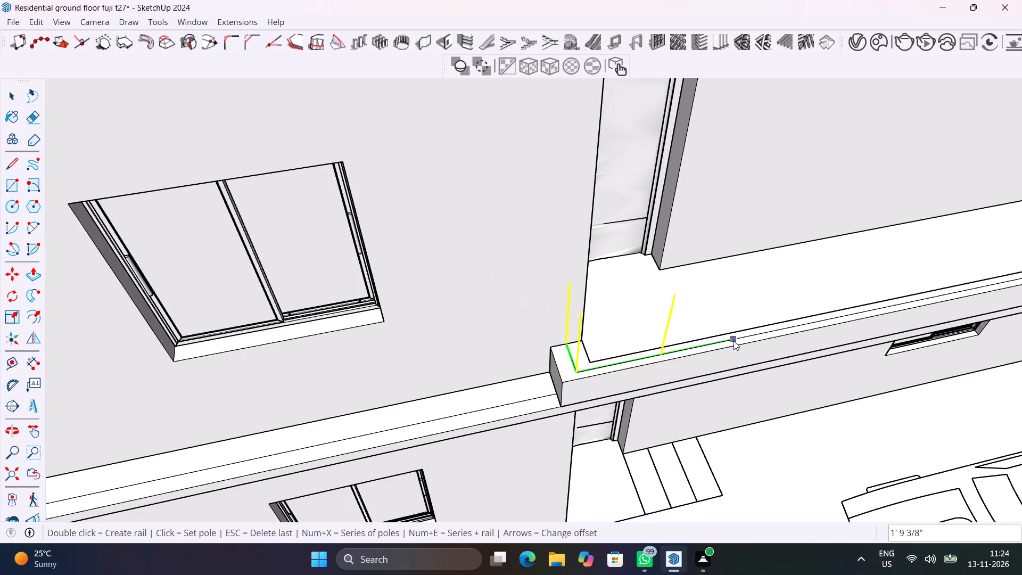
{"action": "type", "text": "2'"}
{"action": "key", "text": "Return"}
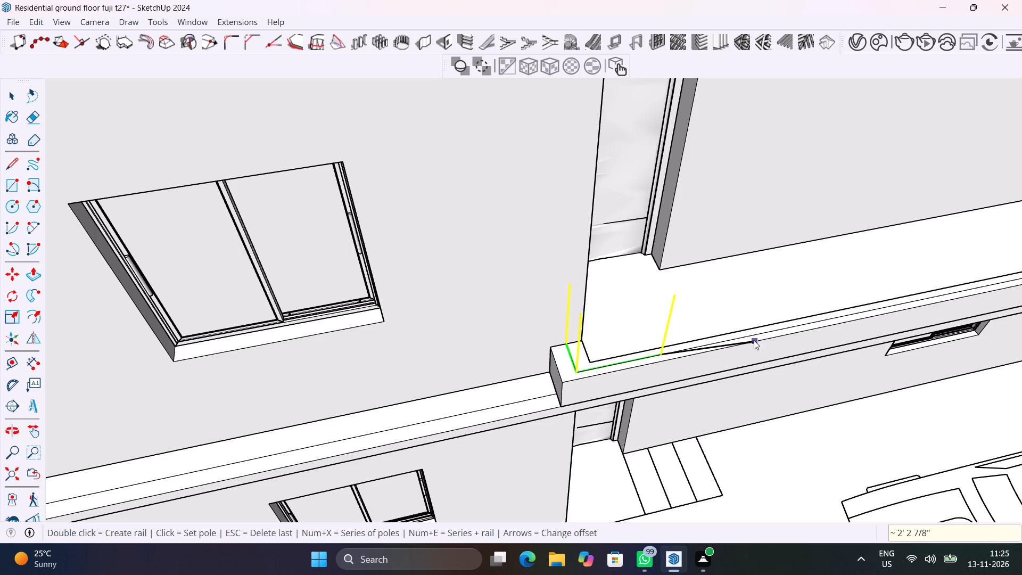
{"action": "scroll", "coordinate": [754, 340], "scroll_direction": "up", "scroll_amount": 7}
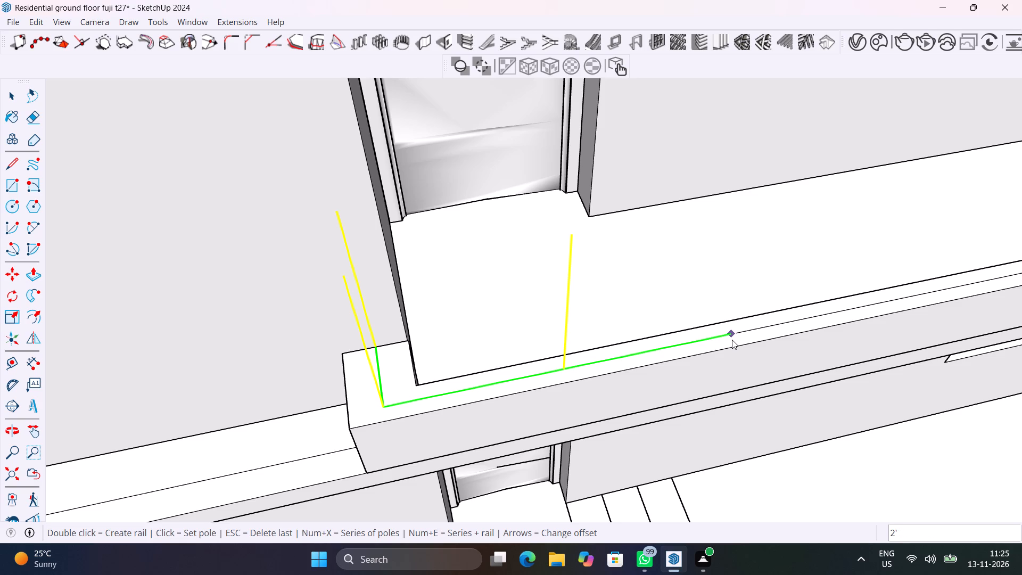
{"action": "left_click", "coordinate": [732, 340]}
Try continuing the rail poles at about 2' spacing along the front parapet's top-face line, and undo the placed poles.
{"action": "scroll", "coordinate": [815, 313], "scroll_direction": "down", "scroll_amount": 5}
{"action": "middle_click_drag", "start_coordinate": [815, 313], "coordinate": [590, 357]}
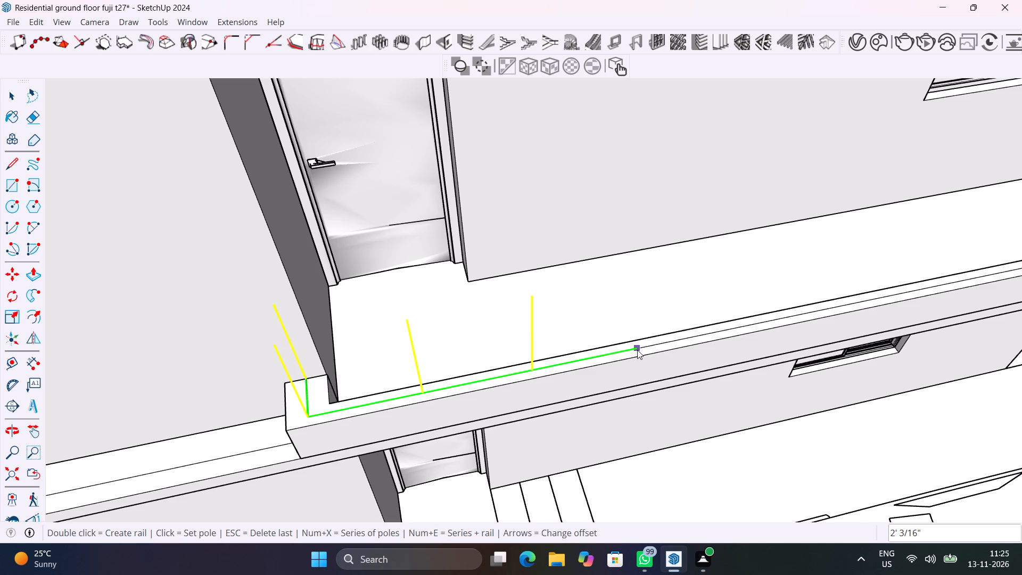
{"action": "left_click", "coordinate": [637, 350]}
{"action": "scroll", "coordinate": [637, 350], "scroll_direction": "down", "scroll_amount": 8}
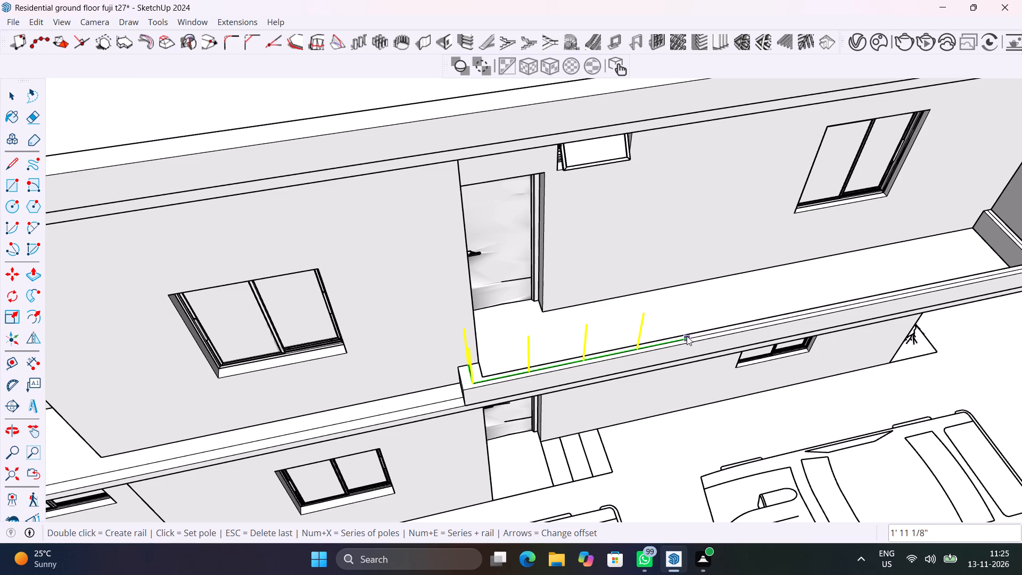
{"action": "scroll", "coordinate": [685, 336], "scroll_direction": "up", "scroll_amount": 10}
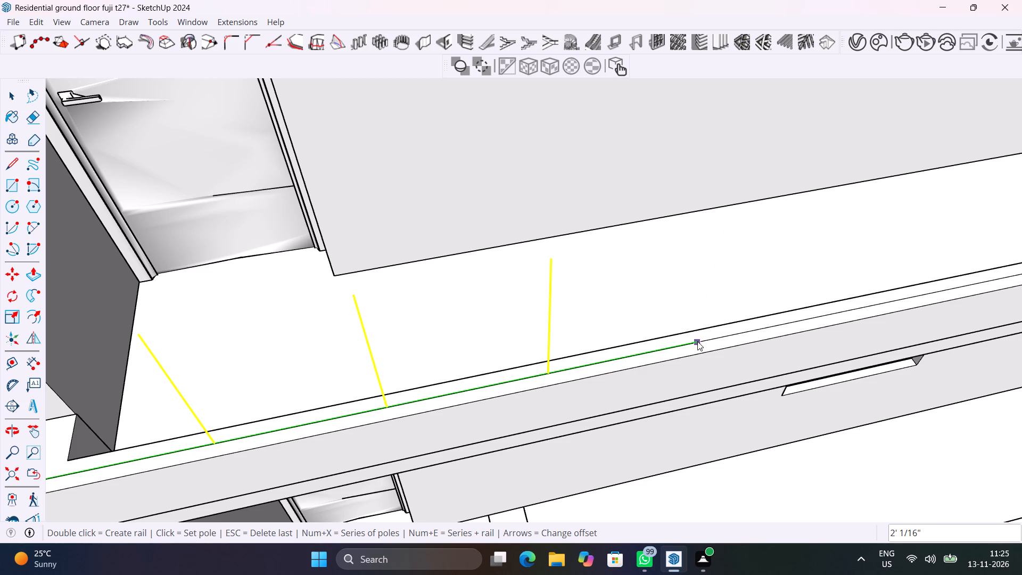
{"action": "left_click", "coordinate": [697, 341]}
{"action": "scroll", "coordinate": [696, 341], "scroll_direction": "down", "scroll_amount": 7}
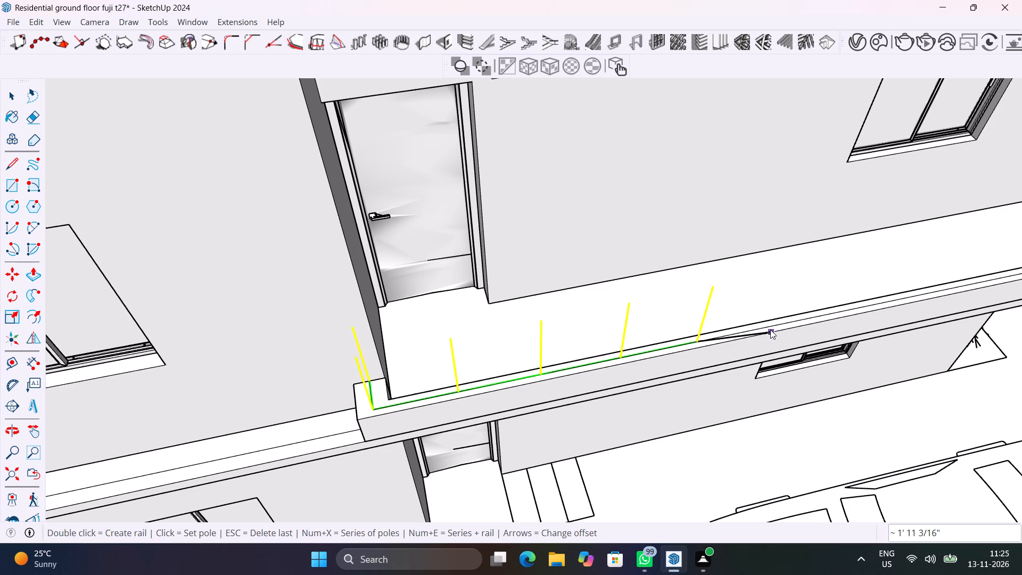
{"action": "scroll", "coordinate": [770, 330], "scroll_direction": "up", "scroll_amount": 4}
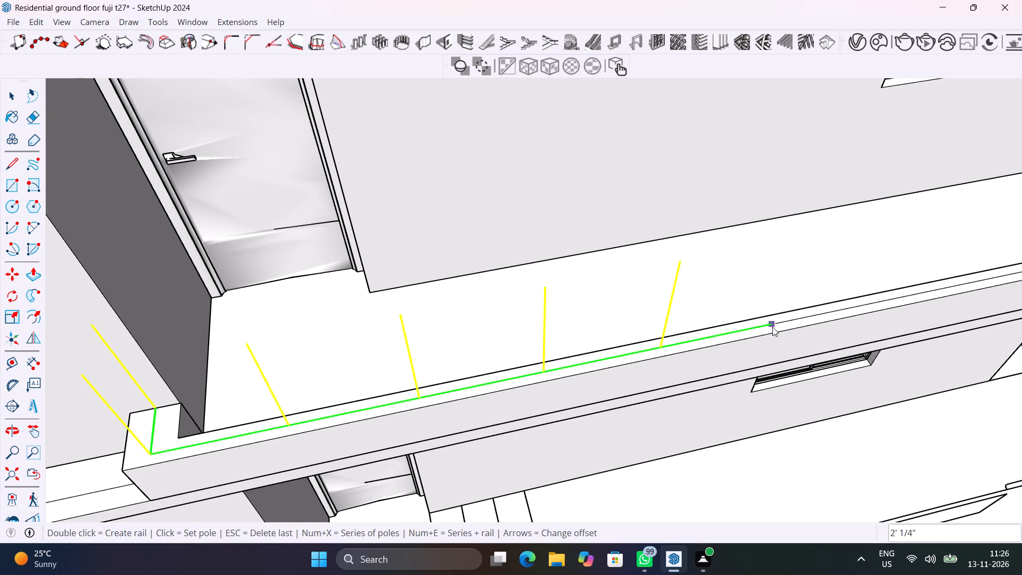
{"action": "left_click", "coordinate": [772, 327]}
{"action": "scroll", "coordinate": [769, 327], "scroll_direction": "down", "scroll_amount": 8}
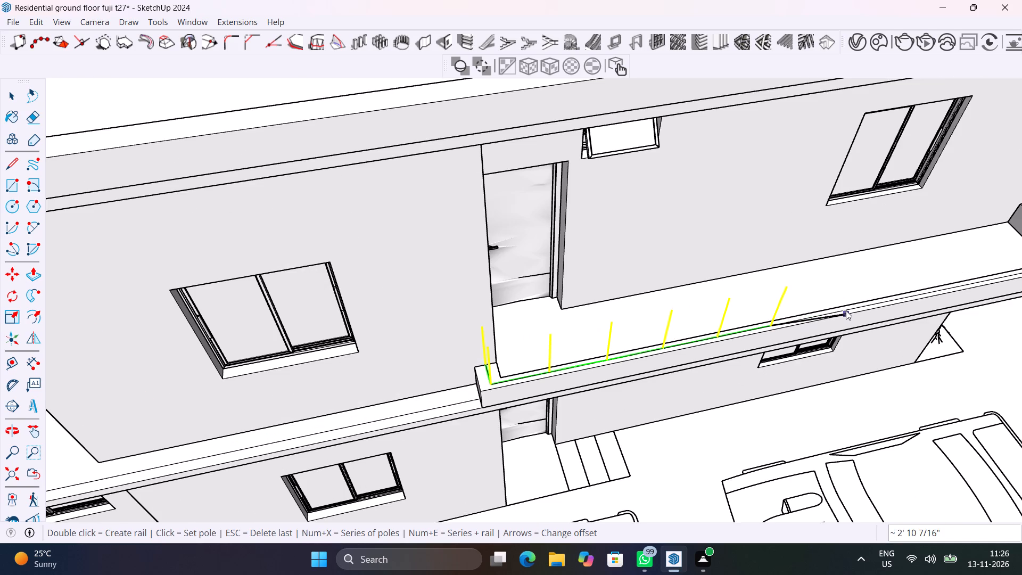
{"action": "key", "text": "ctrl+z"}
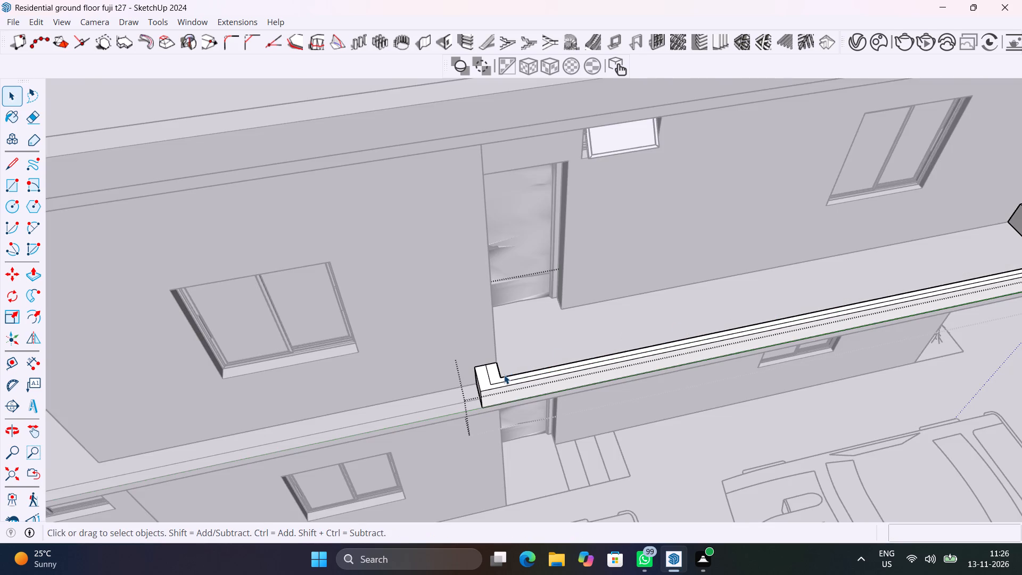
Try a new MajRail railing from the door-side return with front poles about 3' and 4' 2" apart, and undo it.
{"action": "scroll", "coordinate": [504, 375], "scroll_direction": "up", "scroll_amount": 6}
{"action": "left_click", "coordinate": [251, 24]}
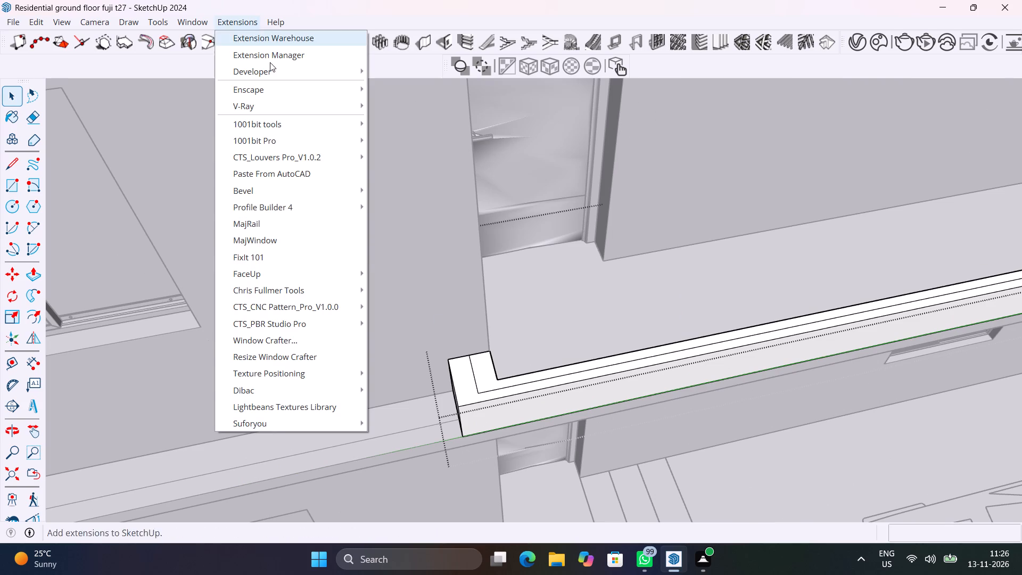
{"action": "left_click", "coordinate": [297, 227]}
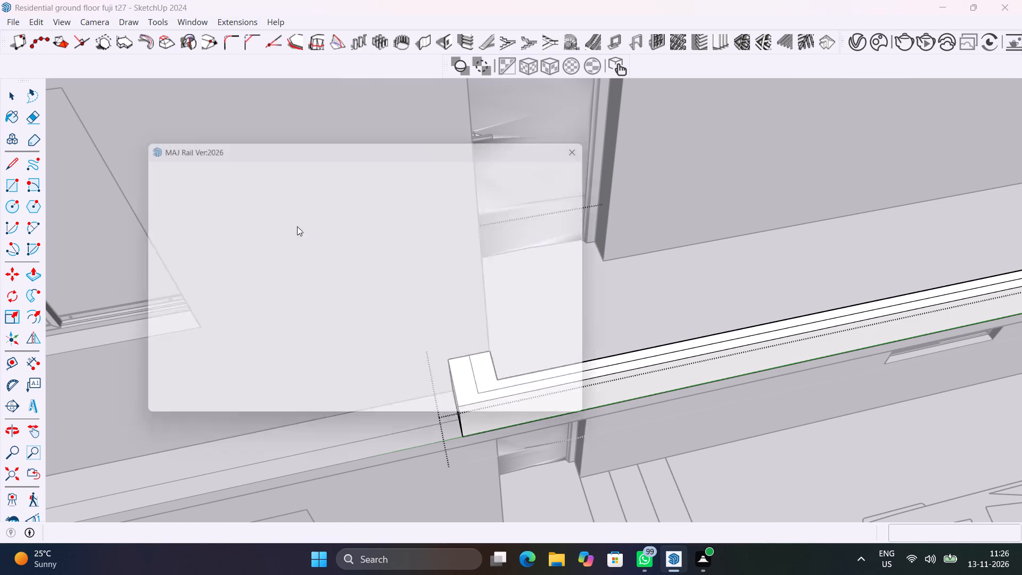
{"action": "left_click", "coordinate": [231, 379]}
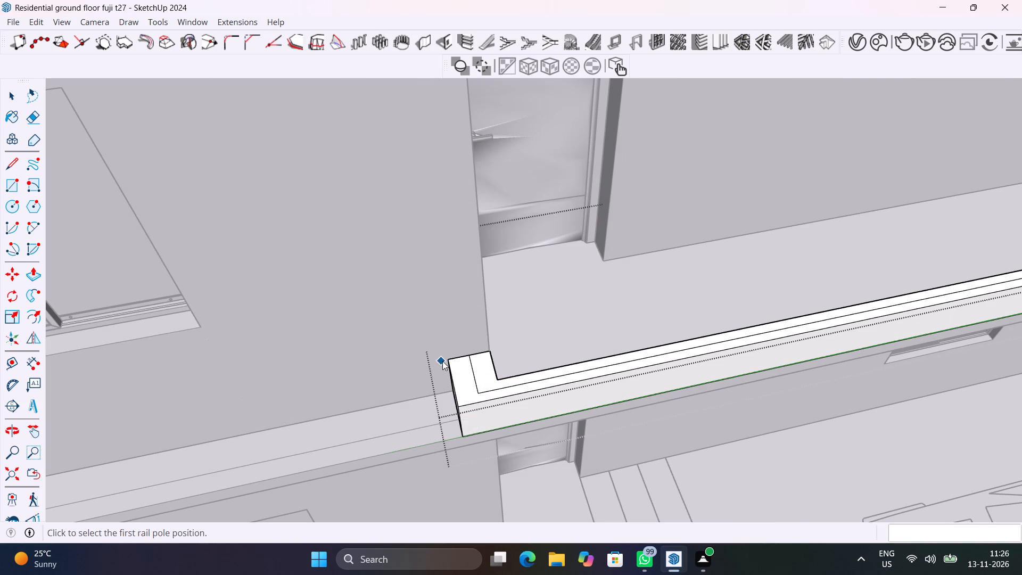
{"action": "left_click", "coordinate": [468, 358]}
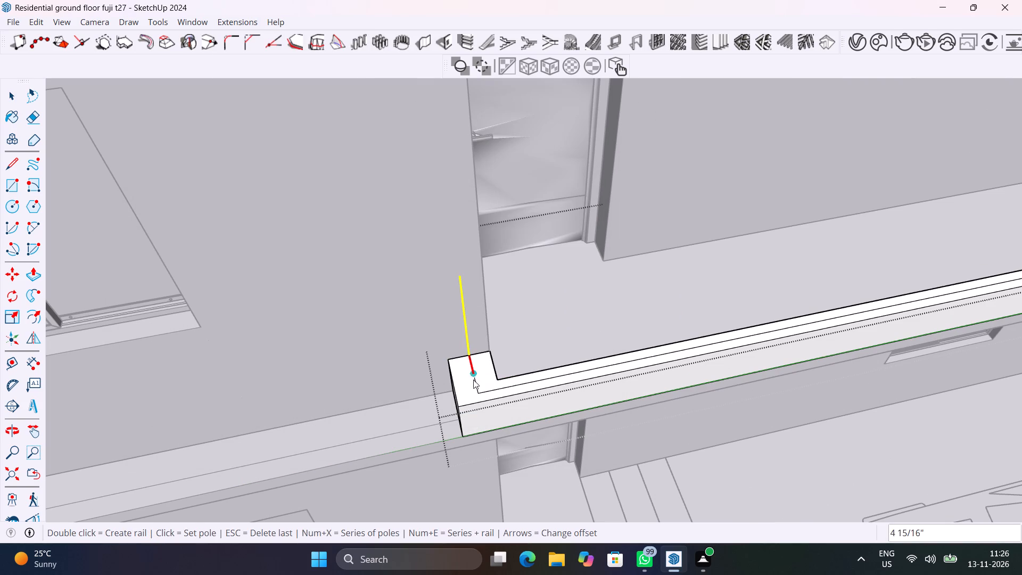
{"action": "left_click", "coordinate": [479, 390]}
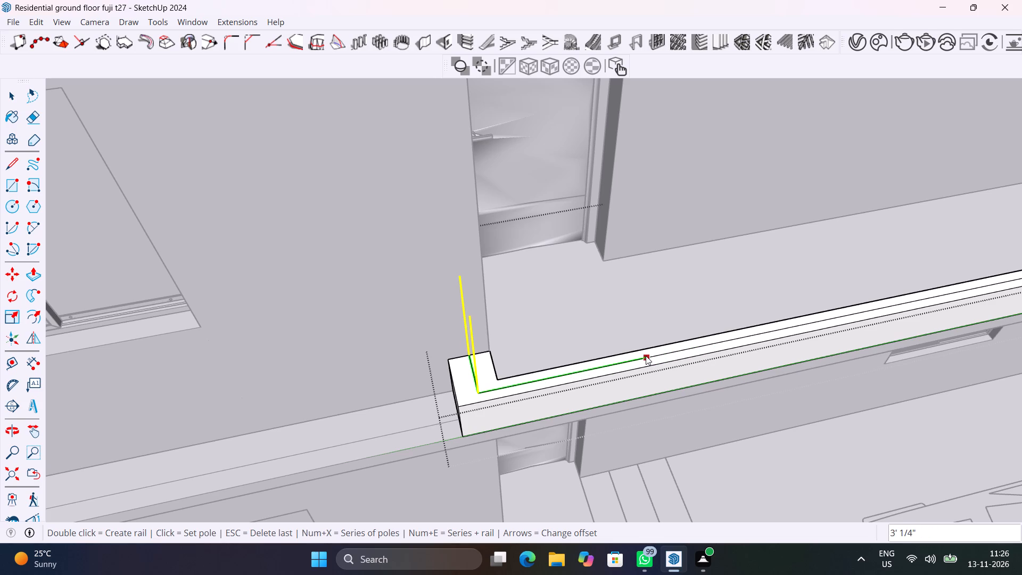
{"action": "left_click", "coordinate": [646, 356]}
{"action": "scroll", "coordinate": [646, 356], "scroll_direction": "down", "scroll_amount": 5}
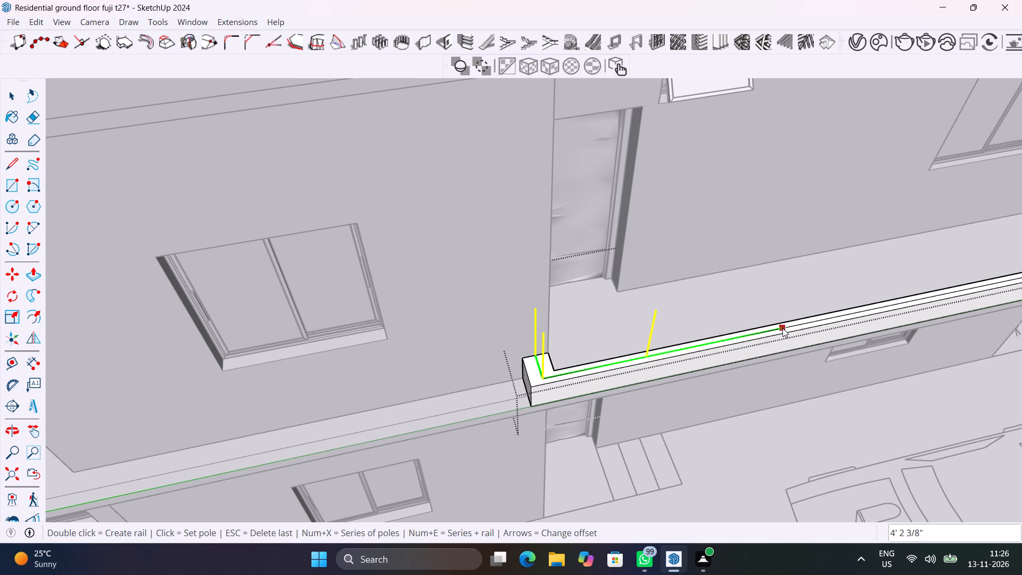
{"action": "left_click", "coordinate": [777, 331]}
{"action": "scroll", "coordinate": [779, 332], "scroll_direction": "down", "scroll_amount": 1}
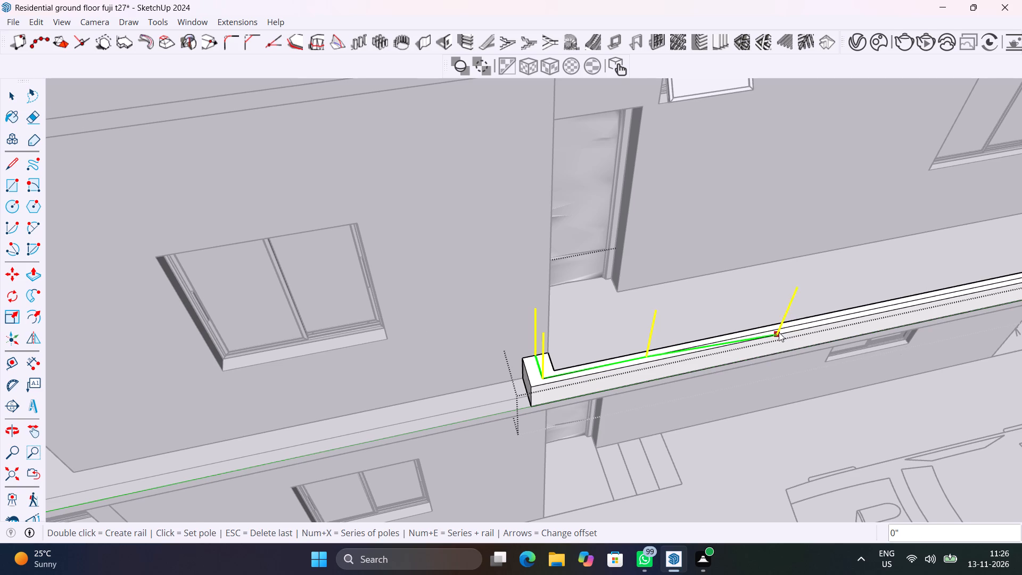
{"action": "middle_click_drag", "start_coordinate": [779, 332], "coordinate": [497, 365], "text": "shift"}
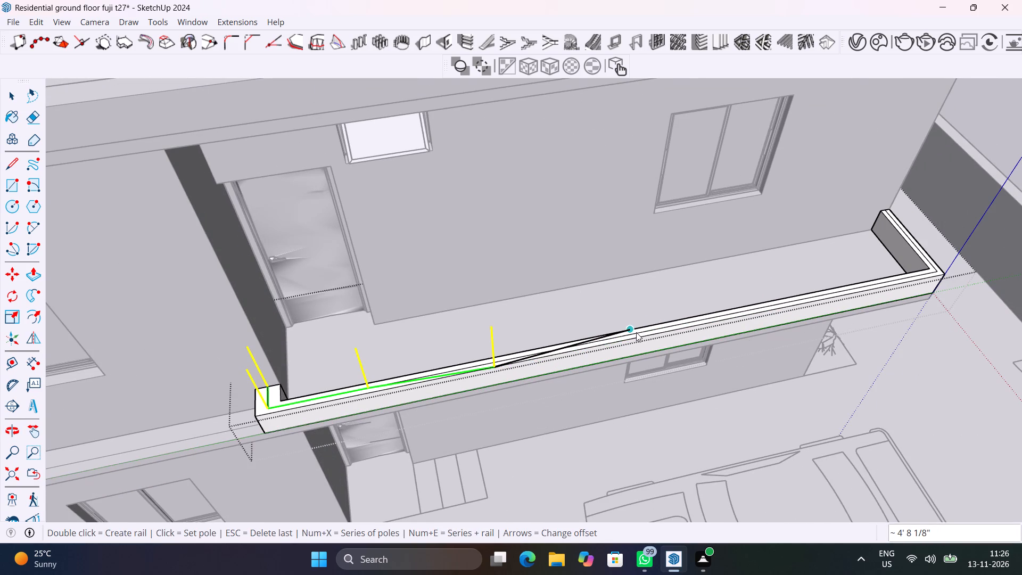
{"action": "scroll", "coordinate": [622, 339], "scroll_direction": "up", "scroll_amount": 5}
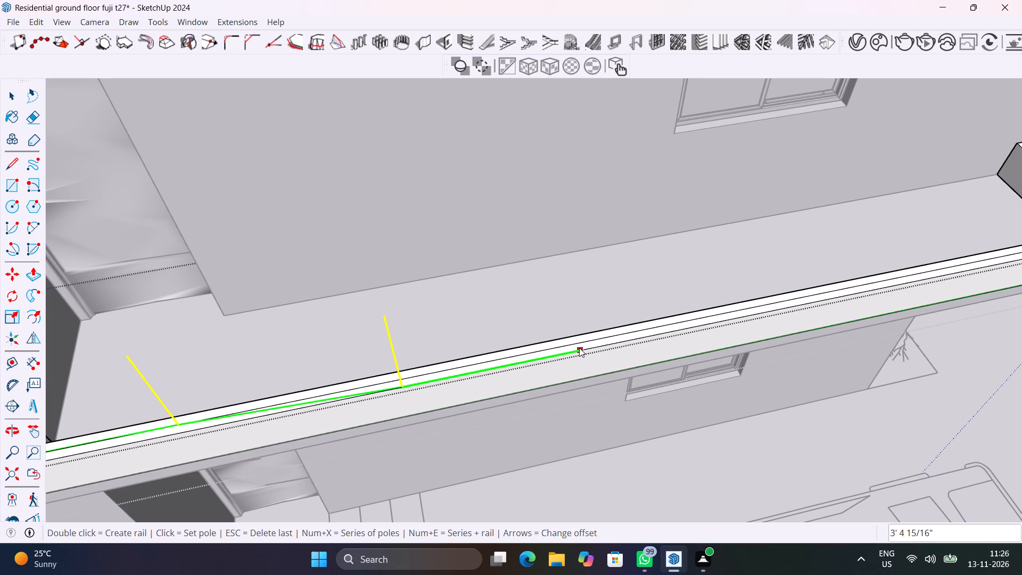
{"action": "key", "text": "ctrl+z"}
Restart the MajRail railing, placing poles at the door-side return's wall end and its corner with the front parapet.
{"action": "scroll", "coordinate": [574, 347], "scroll_direction": "down", "scroll_amount": 8}
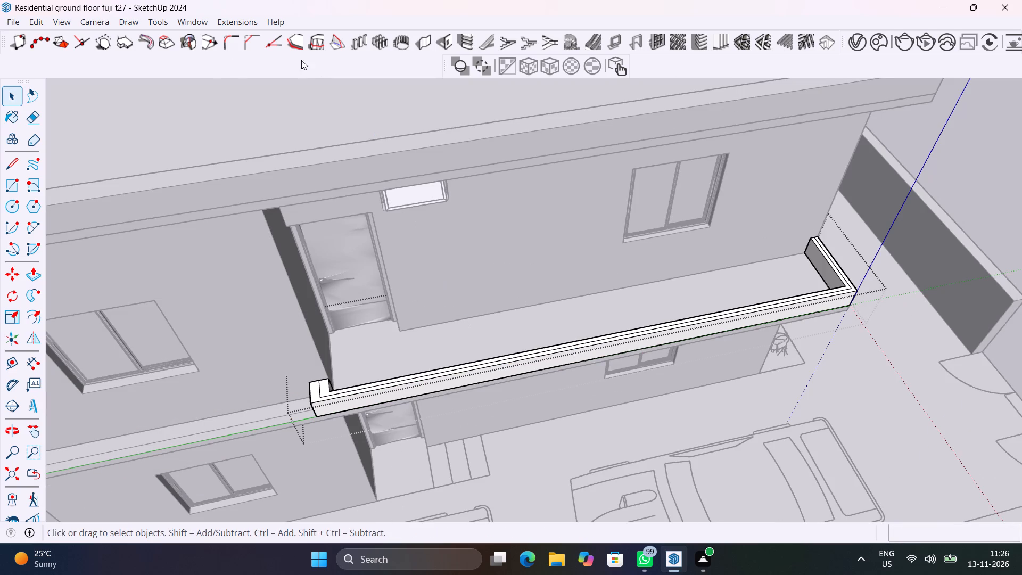
{"action": "left_click", "coordinate": [230, 26]}
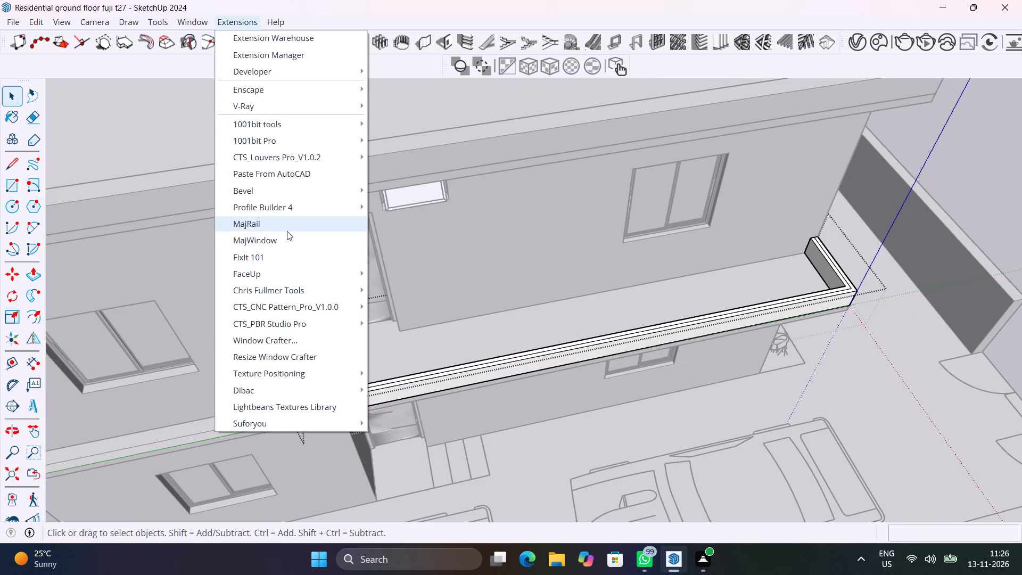
{"action": "left_click", "coordinate": [287, 231]}
{"action": "left_click", "coordinate": [245, 381]}
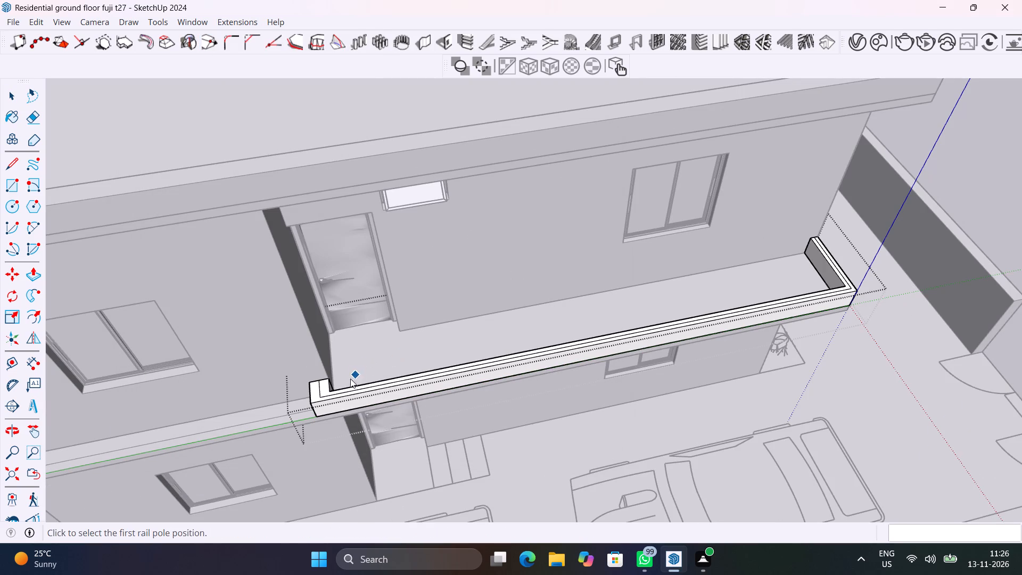
{"action": "scroll", "coordinate": [322, 384], "scroll_direction": "up", "scroll_amount": 4}
{"action": "left_click", "coordinate": [316, 379]}
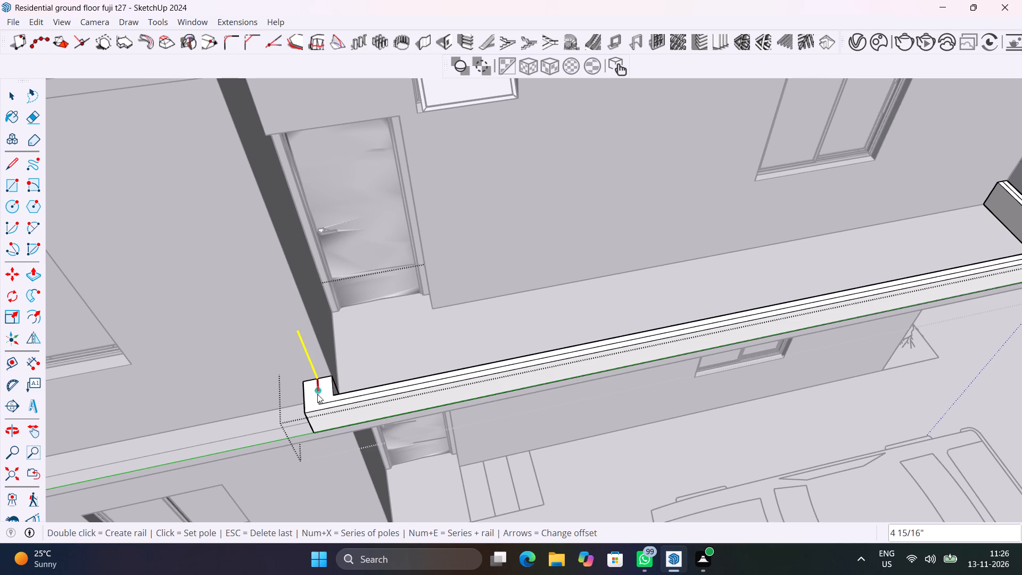
{"action": "left_click", "coordinate": [320, 401]}
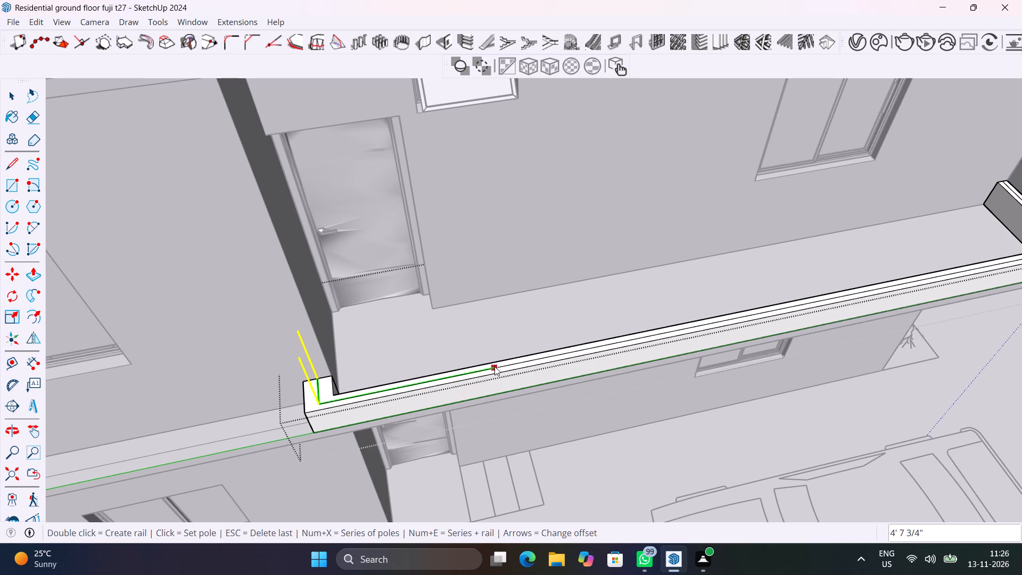
Set four rail poles at about 4' 7" spacing from the corner along the front parapet's top-face line.
{"action": "left_click", "coordinate": [494, 366]}
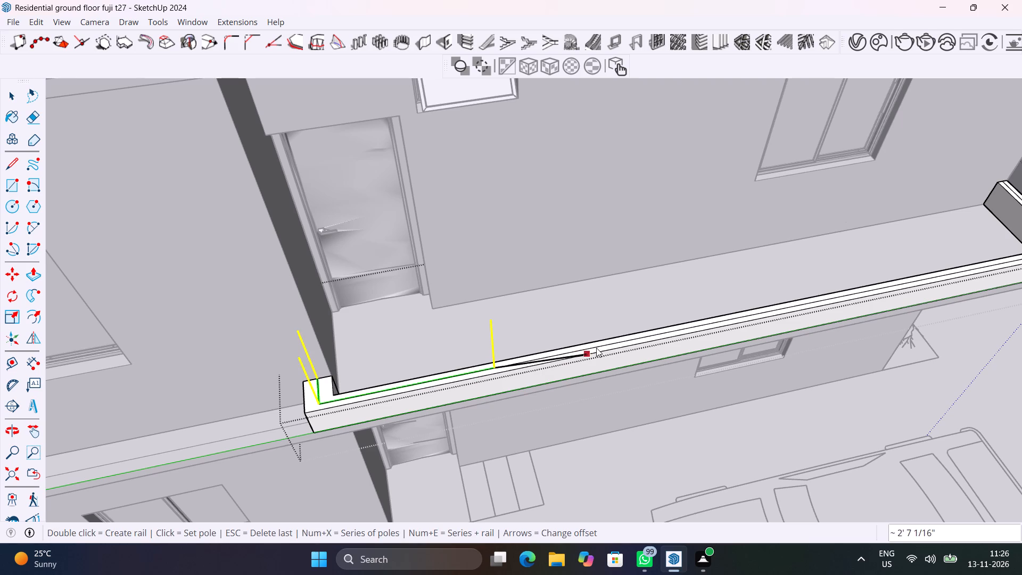
{"action": "left_click", "coordinate": [656, 335]}
{"action": "middle_click_drag", "start_coordinate": [656, 335], "coordinate": [362, 373]}
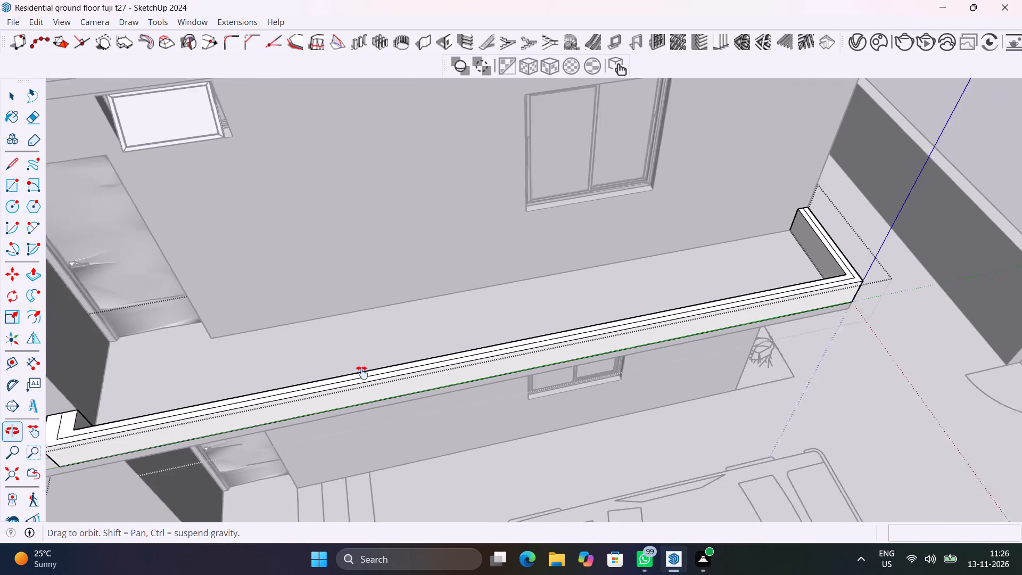
{"action": "middle_click_drag", "start_coordinate": [362, 373], "coordinate": [350, 374]}
{"action": "scroll", "coordinate": [350, 374], "scroll_direction": "up", "scroll_amount": 1, "text": "shift"}
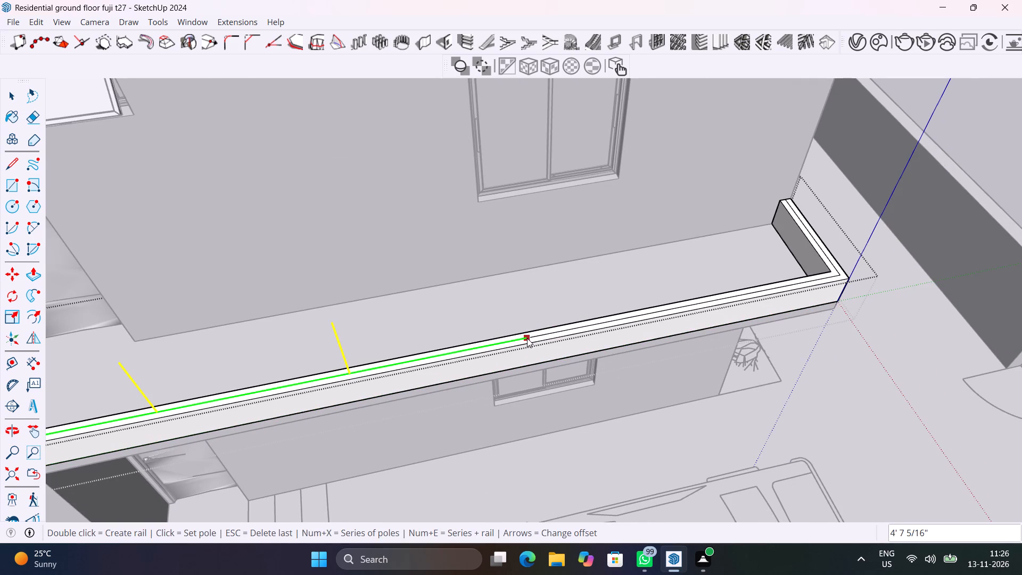
{"action": "left_click", "coordinate": [528, 338]}
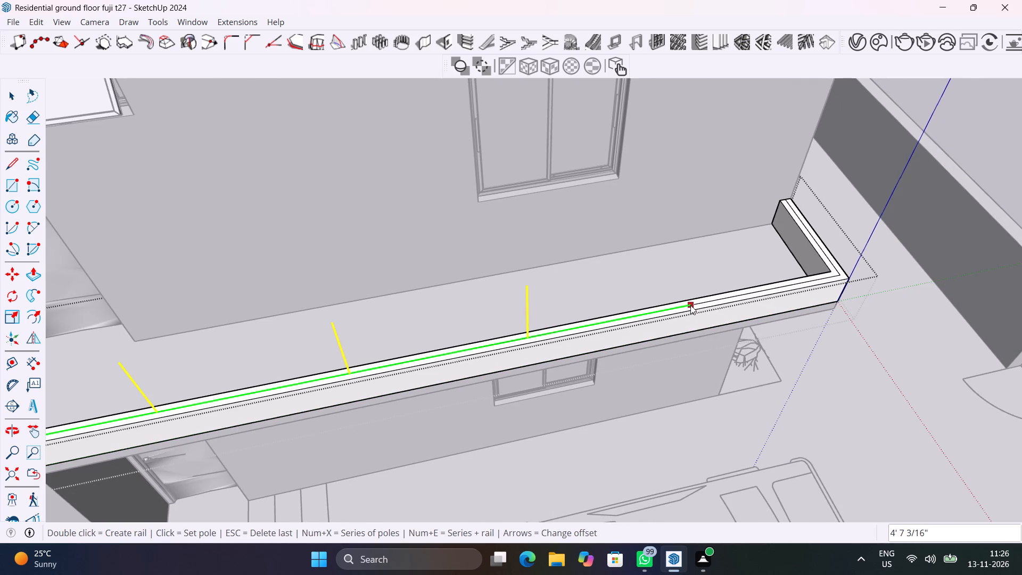
{"action": "left_click", "coordinate": [690, 305]}
Place a pole at the far parapet corner and create the rail ending at the far return's wall end.
{"action": "middle_click_drag", "start_coordinate": [690, 305], "coordinate": [506, 339]}
{"action": "scroll", "coordinate": [506, 339], "scroll_direction": "up", "scroll_amount": 1}
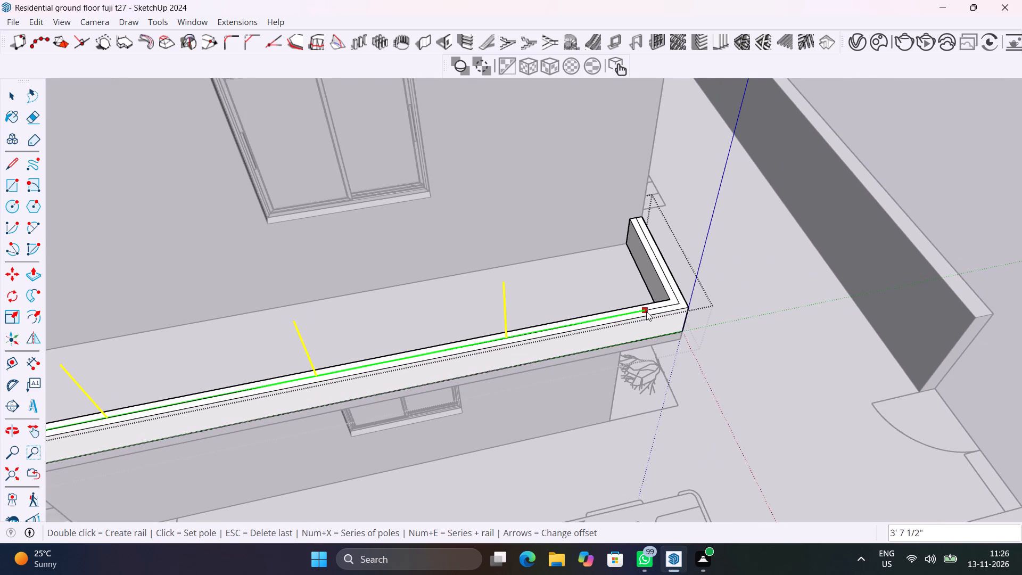
{"action": "left_click", "coordinate": [677, 302]}
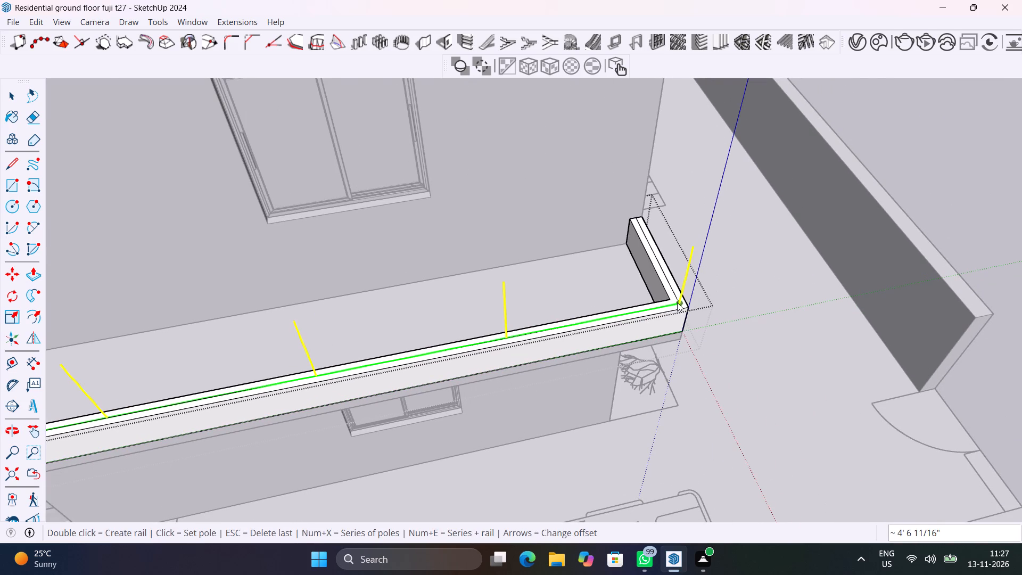
{"action": "middle_click_drag", "start_coordinate": [676, 303], "coordinate": [391, 370]}
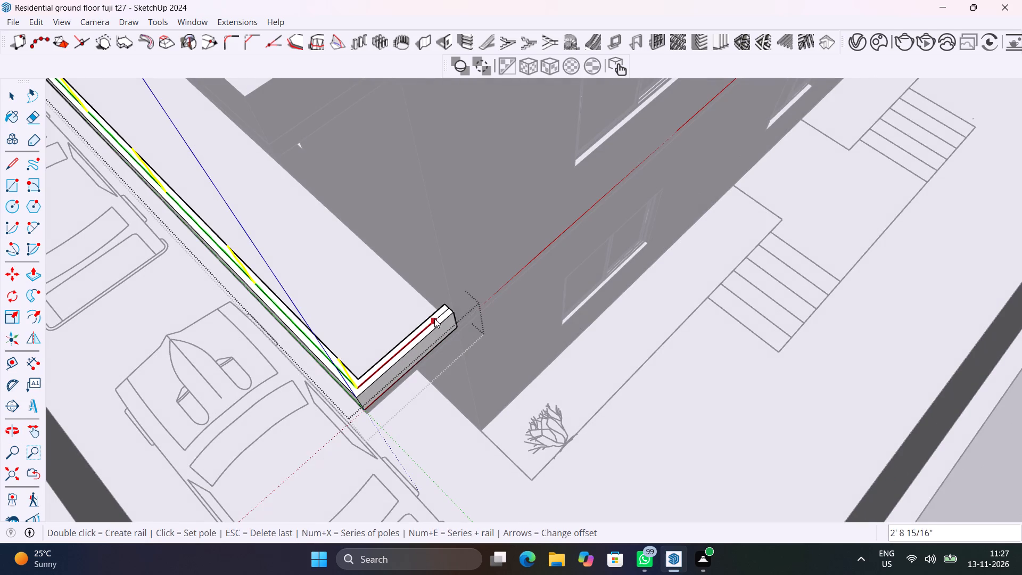
{"action": "double_click", "coordinate": [447, 311]}
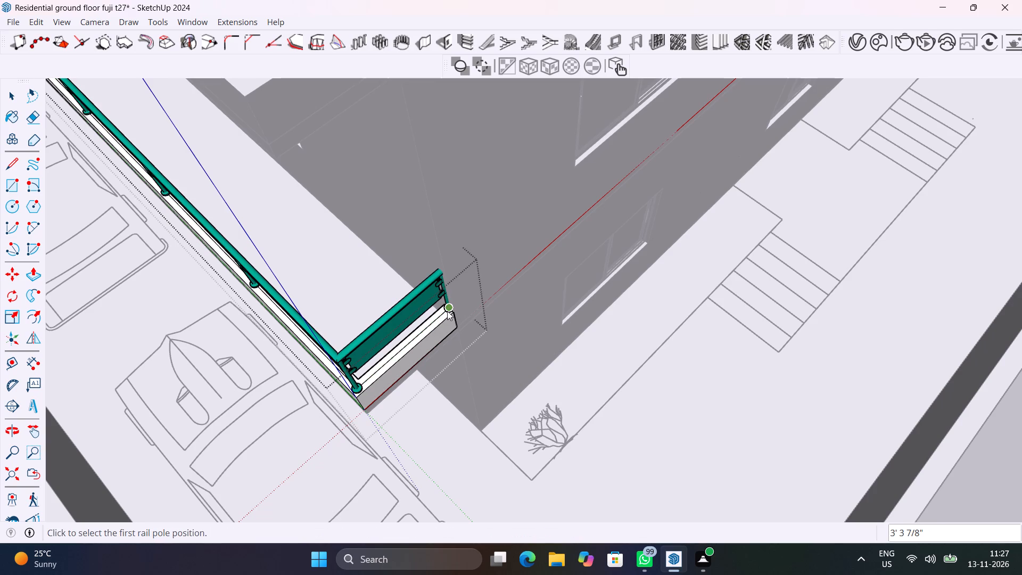
Leave the railing tool and close the balcony parapet group.
{"action": "middle_click_drag", "start_coordinate": [364, 378], "coordinate": [538, 274]}
{"action": "scroll", "coordinate": [539, 275], "scroll_direction": "up", "scroll_amount": 1}
{"action": "scroll", "coordinate": [534, 268], "scroll_direction": "down", "scroll_amount": 8}
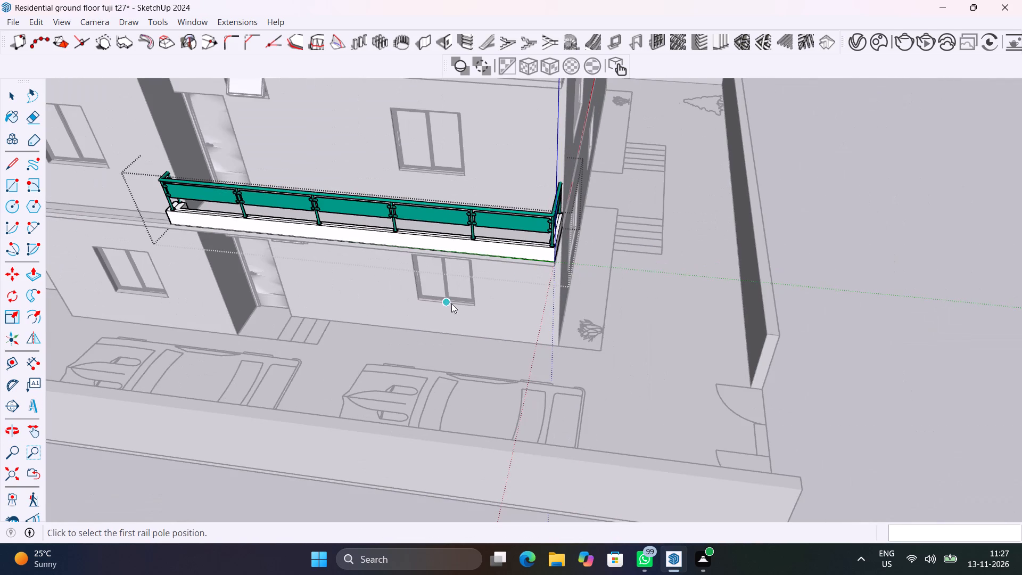
{"action": "key", "text": "space"}
{"action": "middle_click_drag", "start_coordinate": [322, 330], "coordinate": [389, 404], "text": "shift"}
{"action": "left_click", "coordinate": [867, 252]}
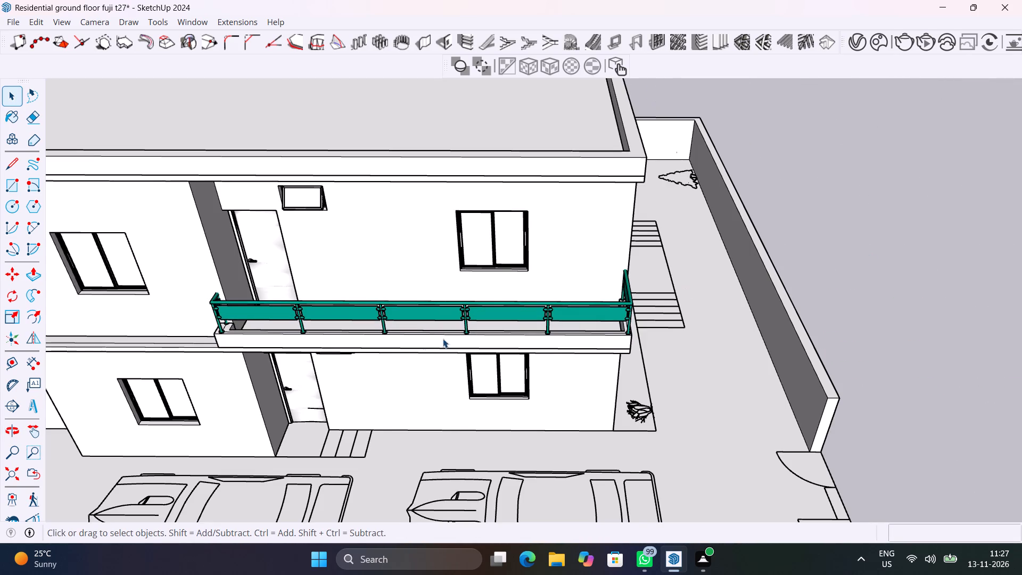
Examine the balcony railing from the front and up close at its door-side corner.
{"action": "middle_click_drag", "start_coordinate": [424, 340], "coordinate": [523, 234]}
{"action": "scroll", "coordinate": [523, 234], "scroll_direction": "up", "scroll_amount": 1}
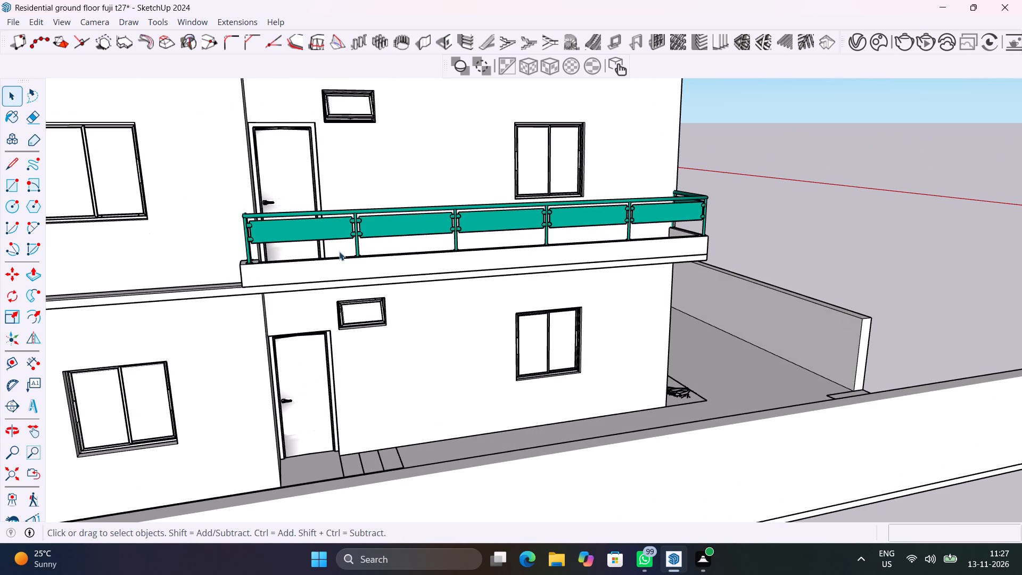
{"action": "scroll", "coordinate": [308, 229], "scroll_direction": "up", "scroll_amount": 7}
{"action": "middle_click_drag", "start_coordinate": [291, 237], "coordinate": [464, 222]}
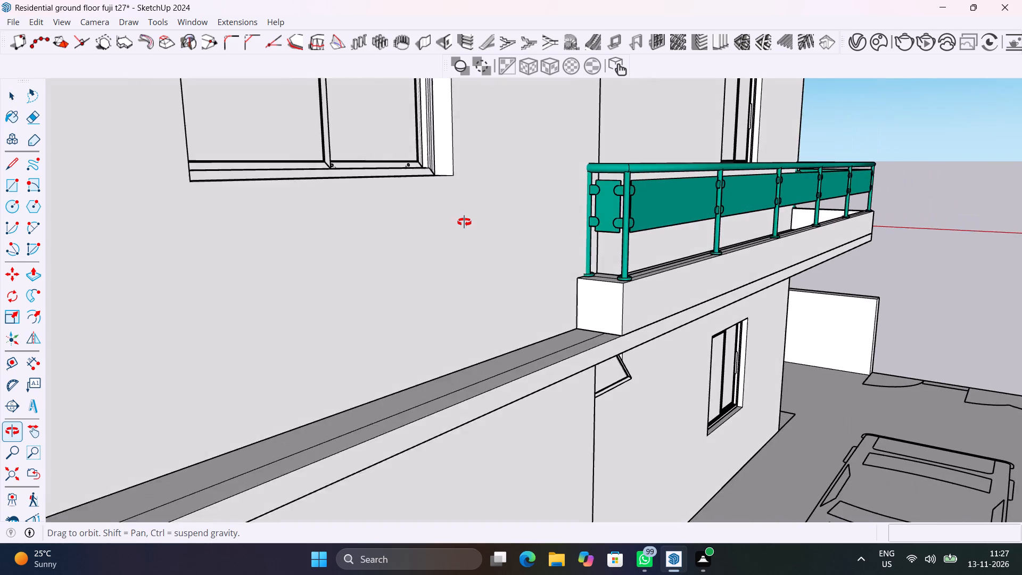
{"action": "middle_click_drag", "start_coordinate": [464, 222], "coordinate": [397, 239]}
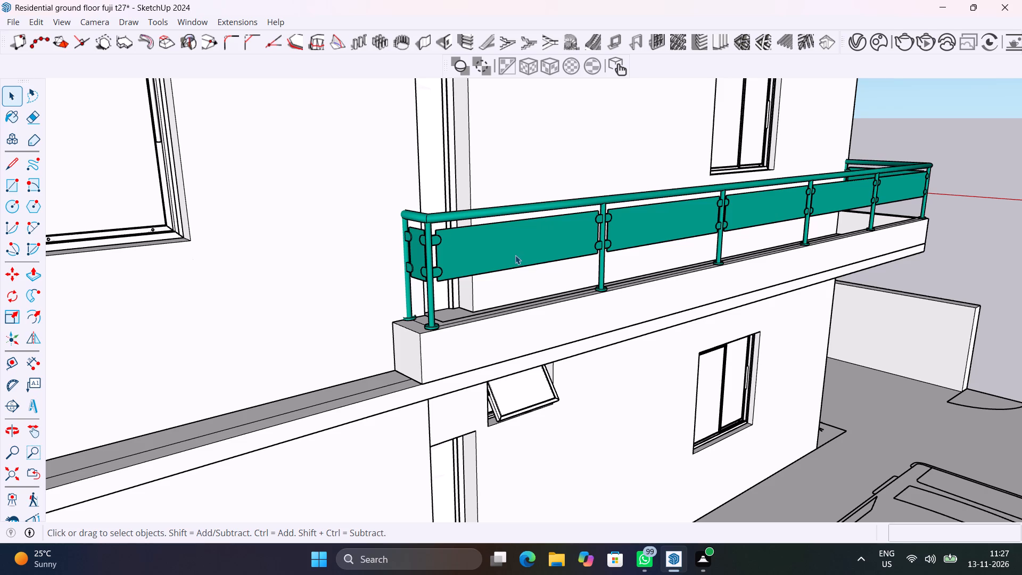
{"action": "scroll", "coordinate": [442, 295], "scroll_direction": "up", "scroll_amount": 3}
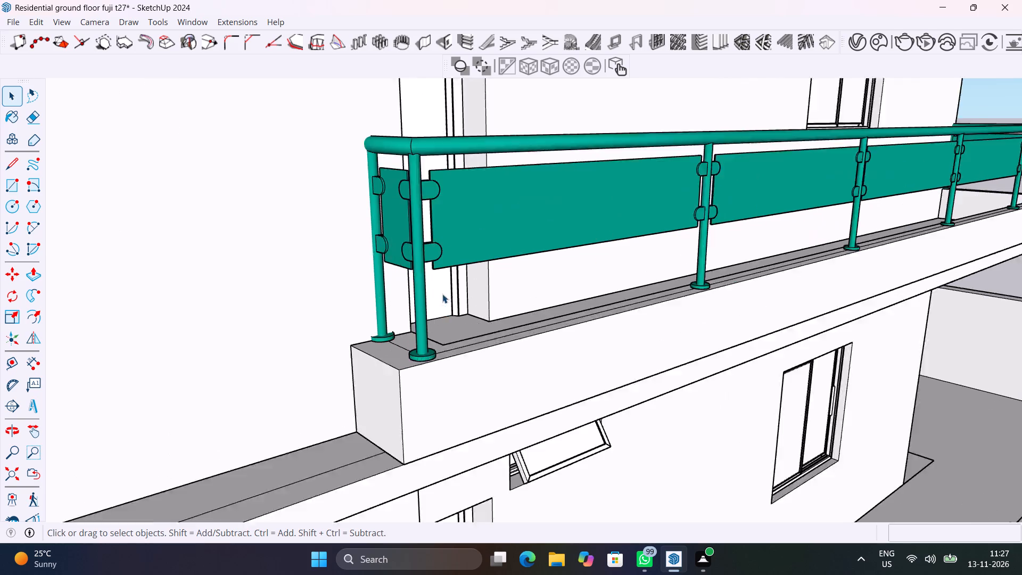
Paint the balcony railing inside the parapet group with the Mirror 02 material from Glass and Mirrors, and close the group.
{"action": "scroll", "coordinate": [442, 294], "scroll_direction": "up", "scroll_amount": 3}
{"action": "left_click", "coordinate": [516, 201]}
{"action": "double_click", "coordinate": [516, 201]}
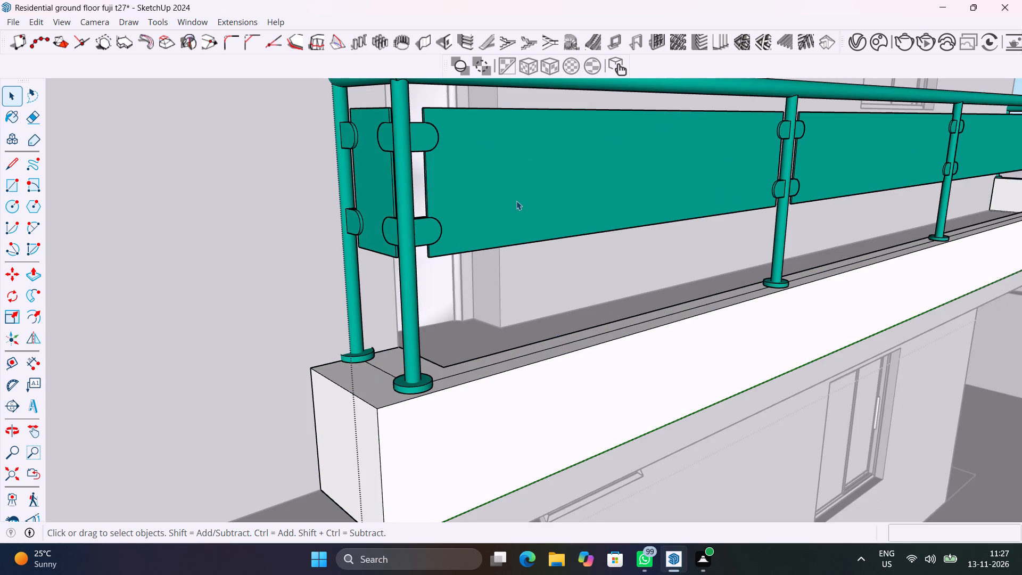
{"action": "left_click", "coordinate": [516, 201]}
{"action": "middle_click_drag", "start_coordinate": [532, 221], "coordinate": [508, 289]}
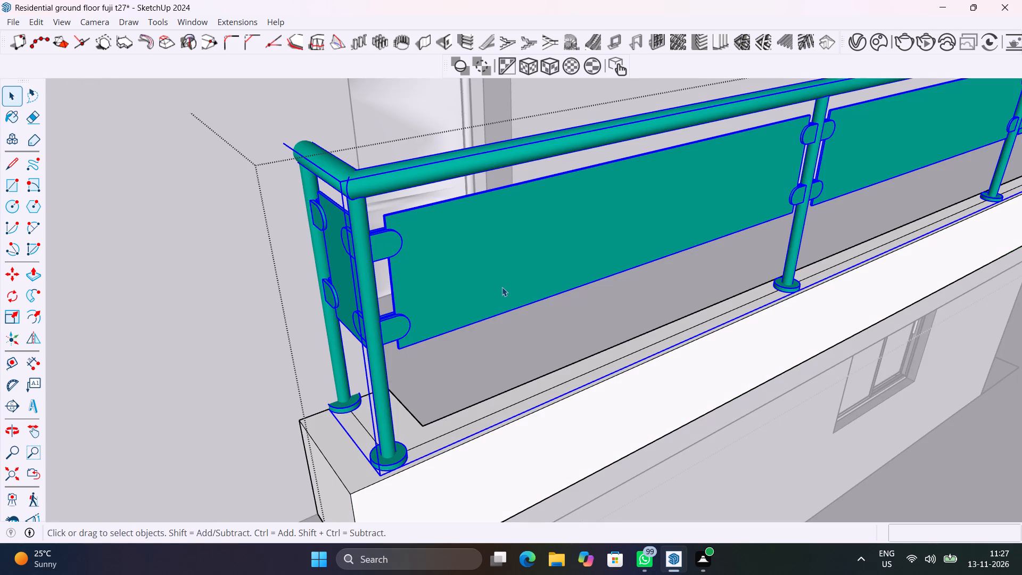
{"action": "key", "text": "b"}
{"action": "scroll", "coordinate": [686, 350], "scroll_direction": "down", "scroll_amount": 2}
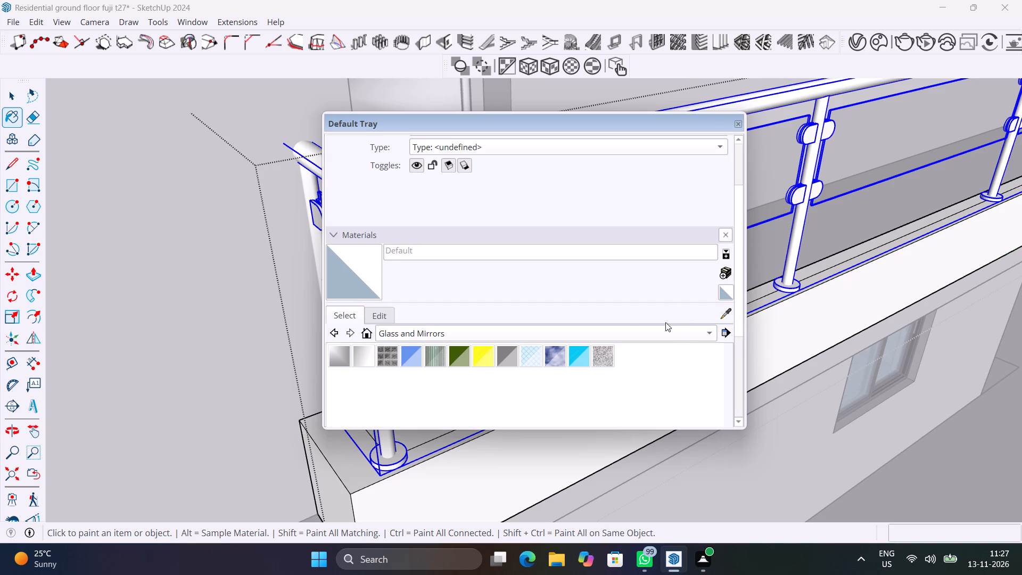
{"action": "left_click", "coordinate": [362, 353]}
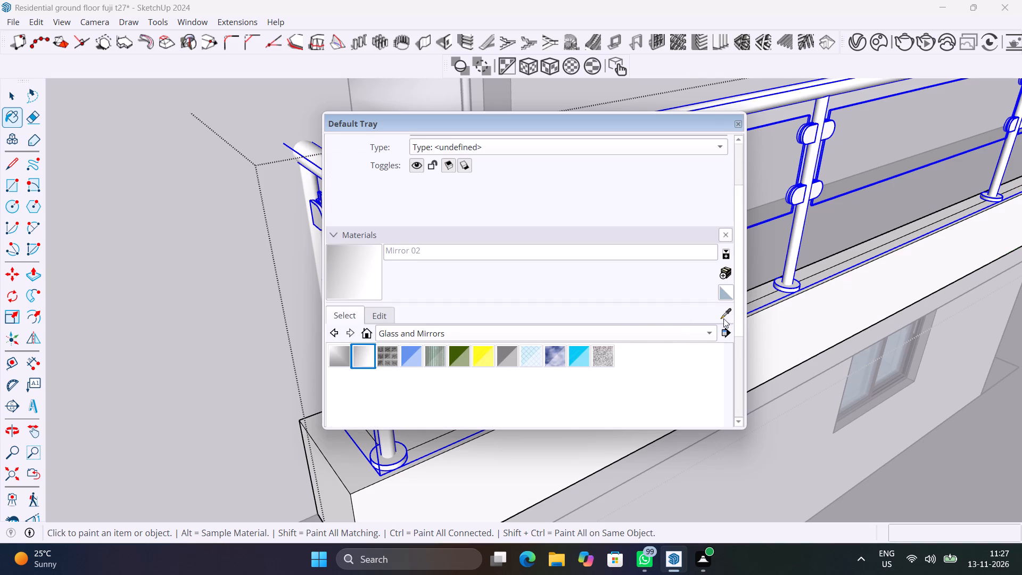
{"action": "left_click", "coordinate": [780, 175]}
{"action": "left_click", "coordinate": [851, 165]}
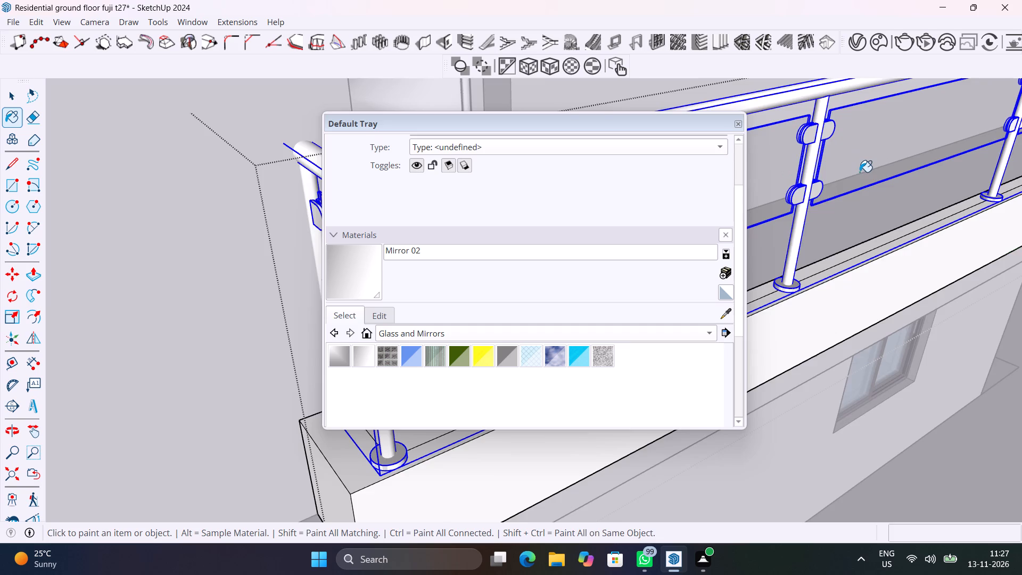
{"action": "scroll", "coordinate": [860, 172], "scroll_direction": "down", "scroll_amount": 12}
{"action": "key", "text": "space"}
{"action": "left_click", "coordinate": [740, 127]}
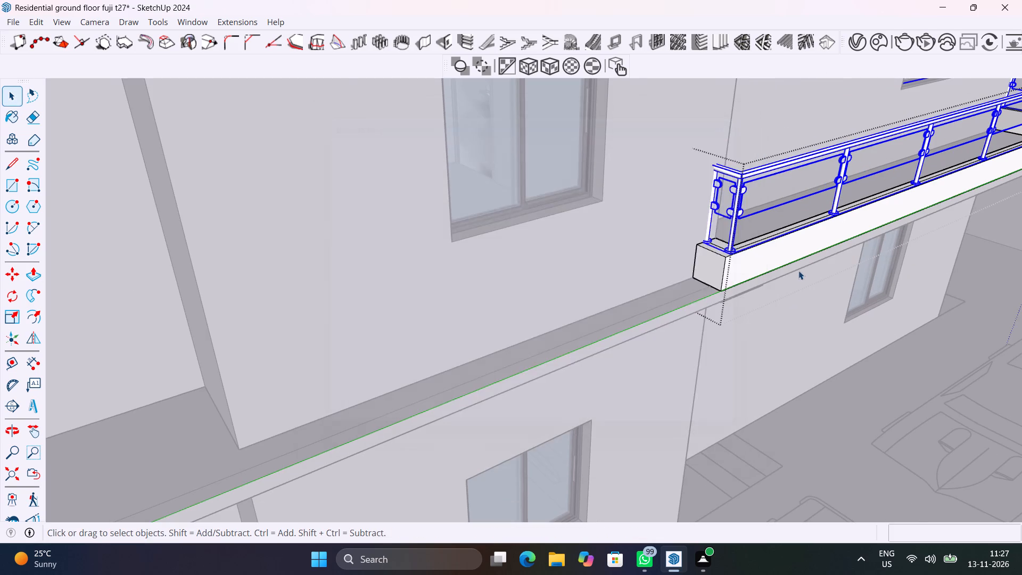
{"action": "scroll", "coordinate": [798, 270], "scroll_direction": "down", "scroll_amount": 13}
{"action": "left_click", "coordinate": [953, 384]}
Examine the painted balcony railing and the whole building from the front, the side corner and above the boundary wall.
{"action": "scroll", "coordinate": [830, 237], "scroll_direction": "up", "scroll_amount": 2}
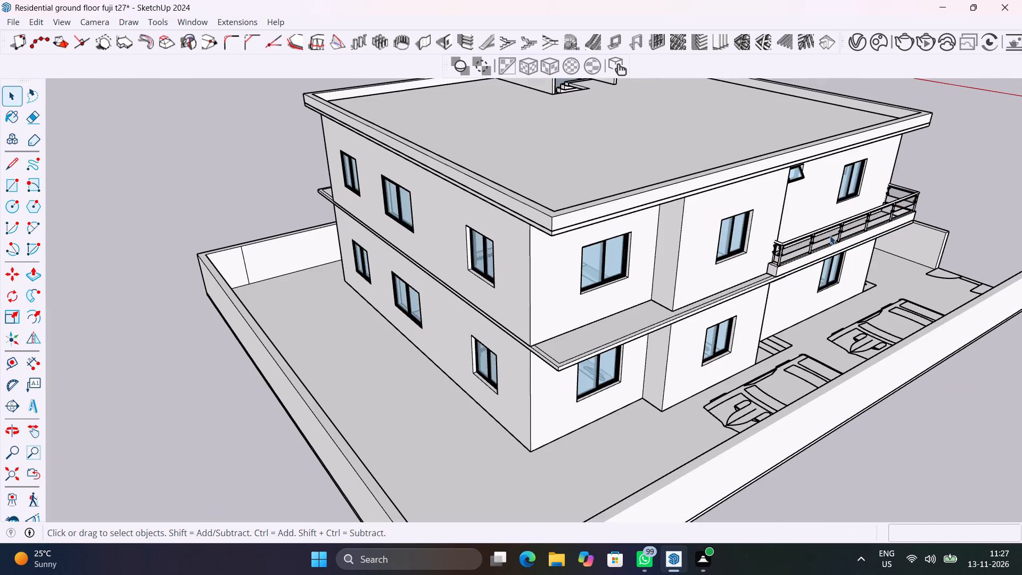
{"action": "scroll", "coordinate": [830, 235], "scroll_direction": "up", "scroll_amount": 9}
{"action": "middle_click_drag", "start_coordinate": [825, 242], "coordinate": [669, 242]}
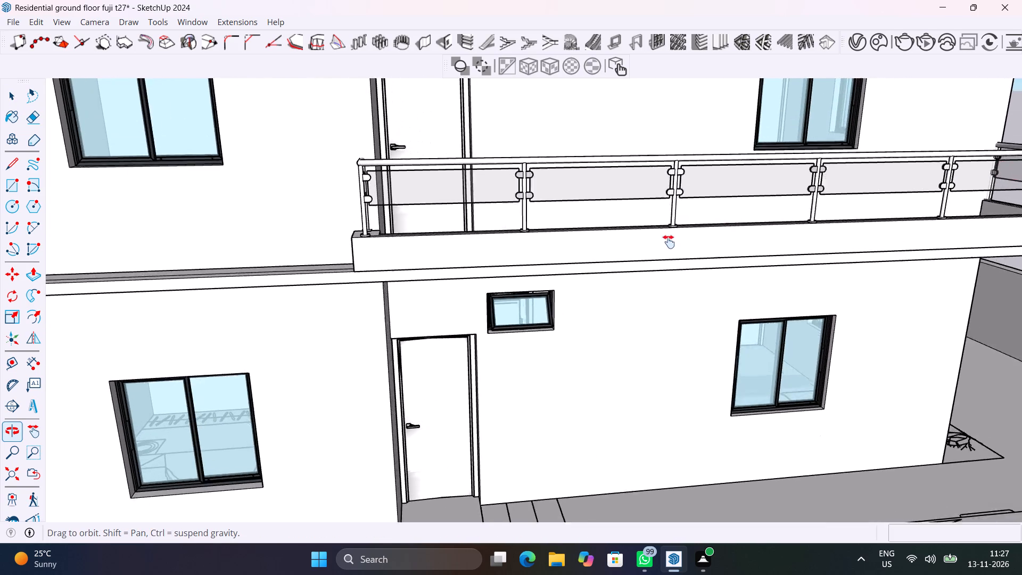
{"action": "middle_click_drag", "start_coordinate": [669, 242], "coordinate": [466, 320]}
{"action": "scroll", "coordinate": [616, 306], "scroll_direction": "down", "scroll_amount": 6}
{"action": "middle_click_drag", "start_coordinate": [721, 344], "coordinate": [498, 358]}
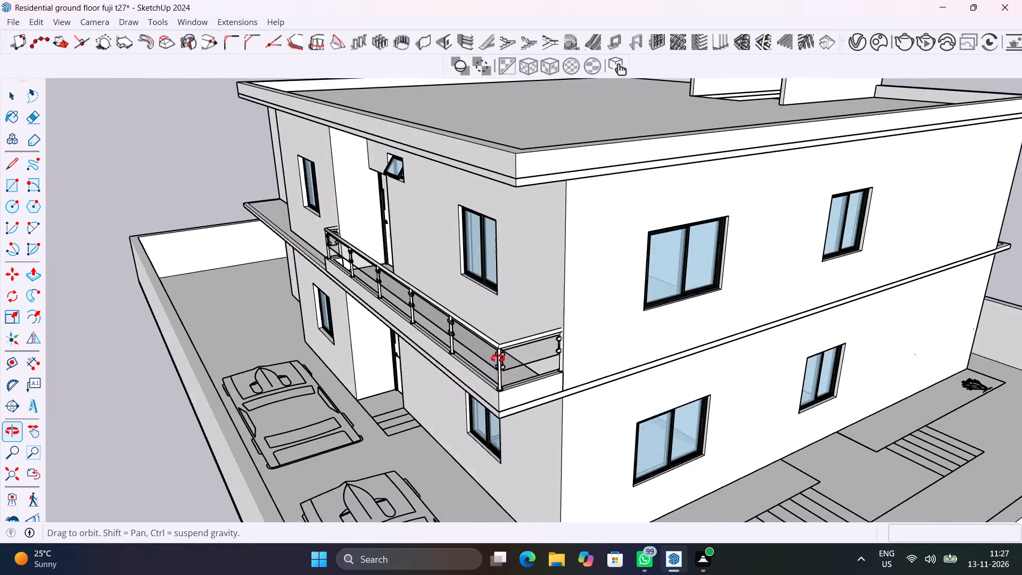
{"action": "middle_click_drag", "start_coordinate": [498, 358], "coordinate": [694, 355]}
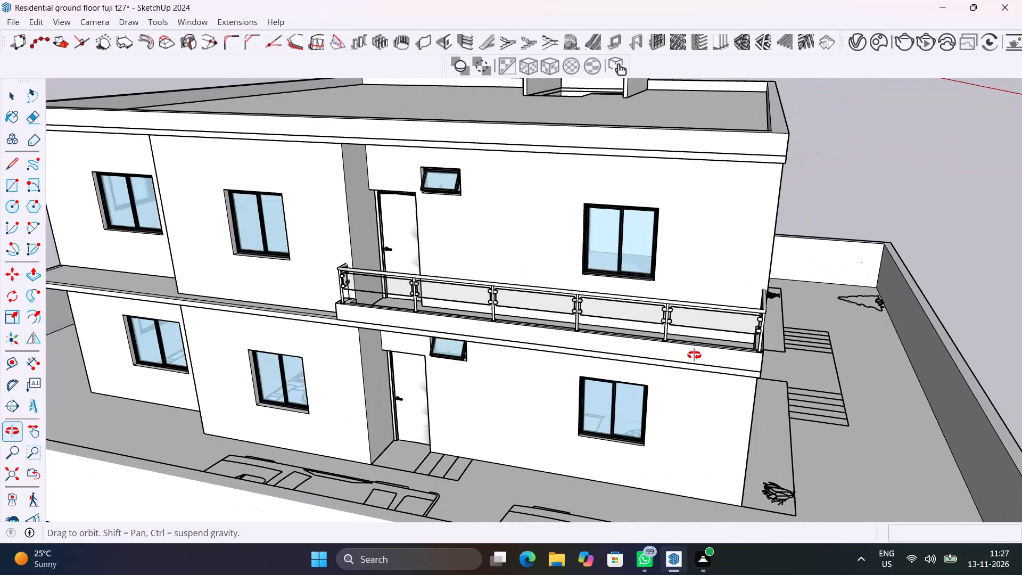
{"action": "middle_click_drag", "start_coordinate": [694, 355], "coordinate": [642, 353]}
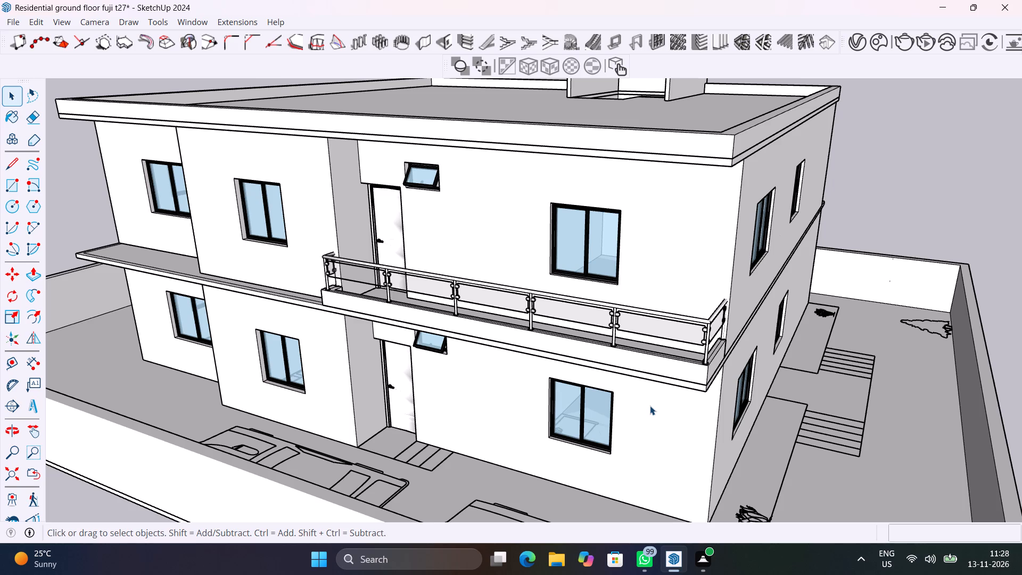
{"action": "scroll", "coordinate": [645, 417], "scroll_direction": "up", "scroll_amount": 1}
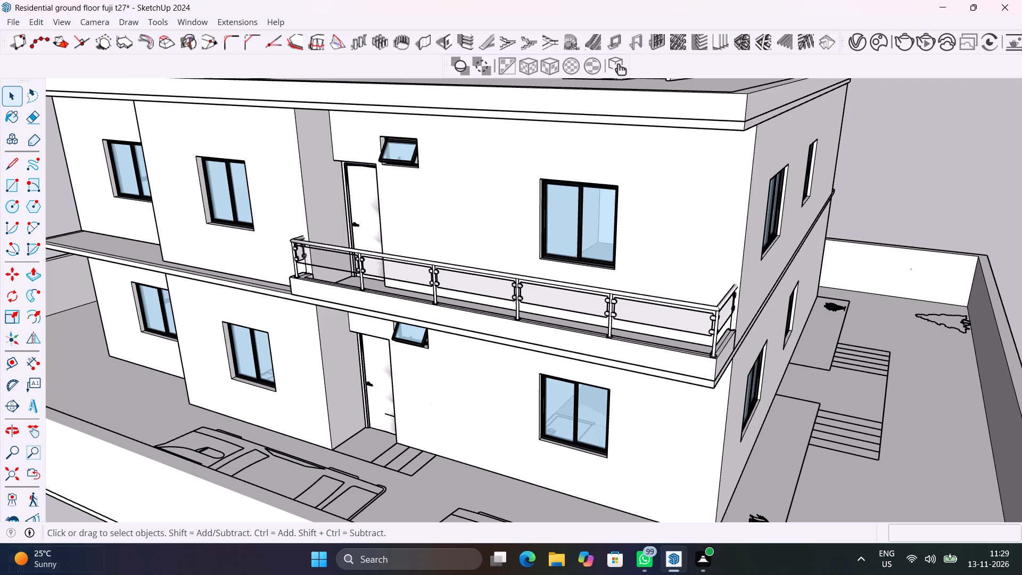
{"action": "scroll", "coordinate": [203, 536], "scroll_direction": "down", "scroll_amount": 5}
{"action": "scroll", "coordinate": [440, 330], "scroll_direction": "down", "scroll_amount": 4}
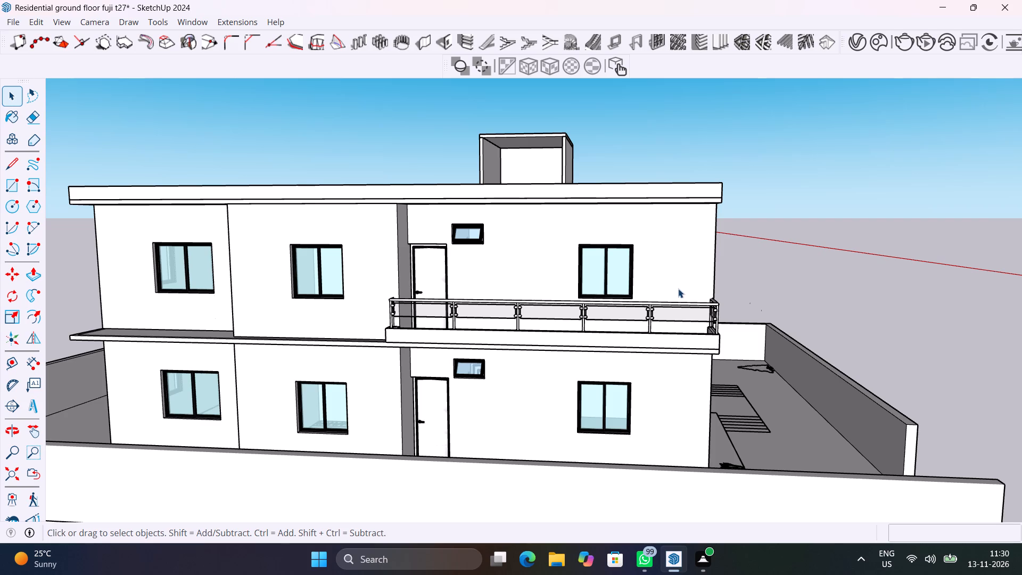
{"action": "scroll", "coordinate": [683, 293], "scroll_direction": "down", "scroll_amount": 5}
{"action": "middle_click_drag", "start_coordinate": [684, 295], "coordinate": [425, 292]}
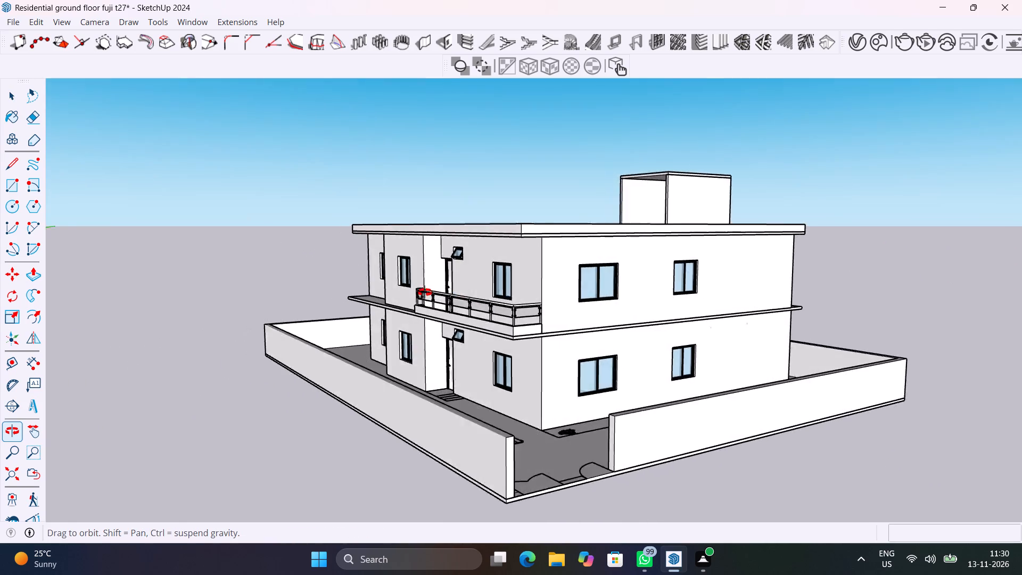
{"action": "middle_click_drag", "start_coordinate": [425, 292], "coordinate": [577, 353]}
{"action": "scroll", "coordinate": [577, 353], "scroll_direction": "up", "scroll_amount": 1}
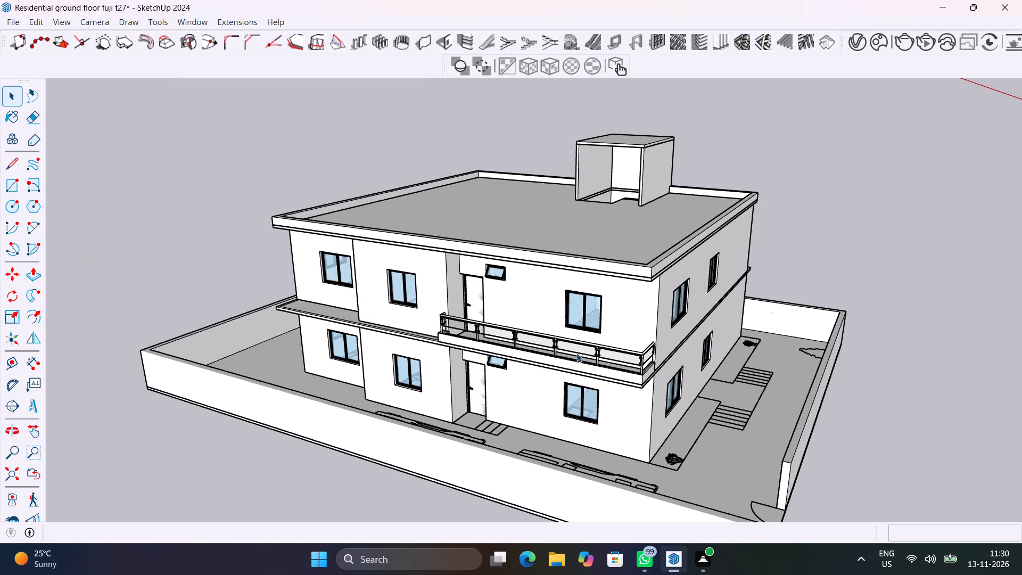
{"action": "middle_click_drag", "start_coordinate": [615, 307], "coordinate": [622, 280]}
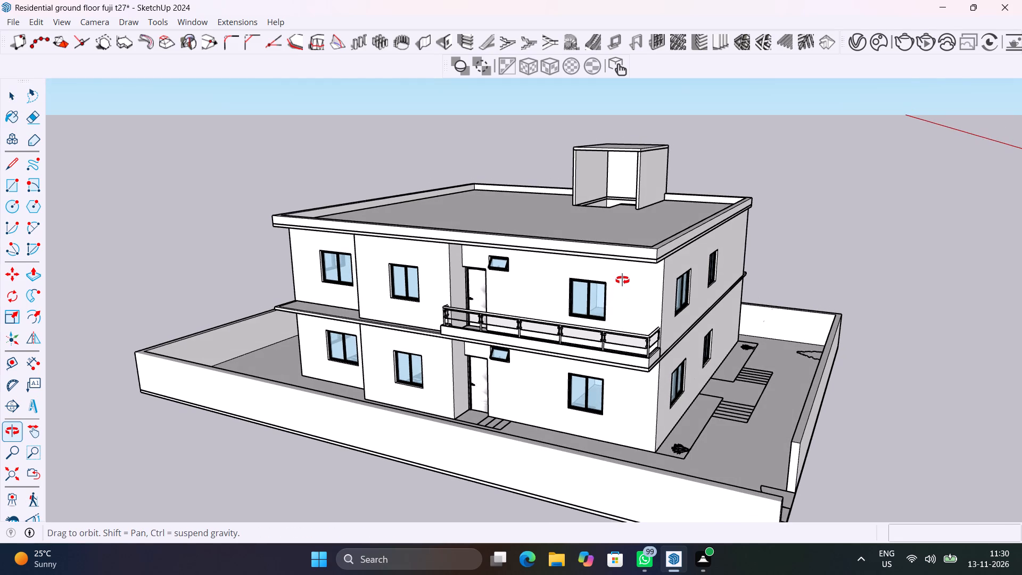
{"action": "middle_click_drag", "start_coordinate": [622, 280], "coordinate": [722, 289]}
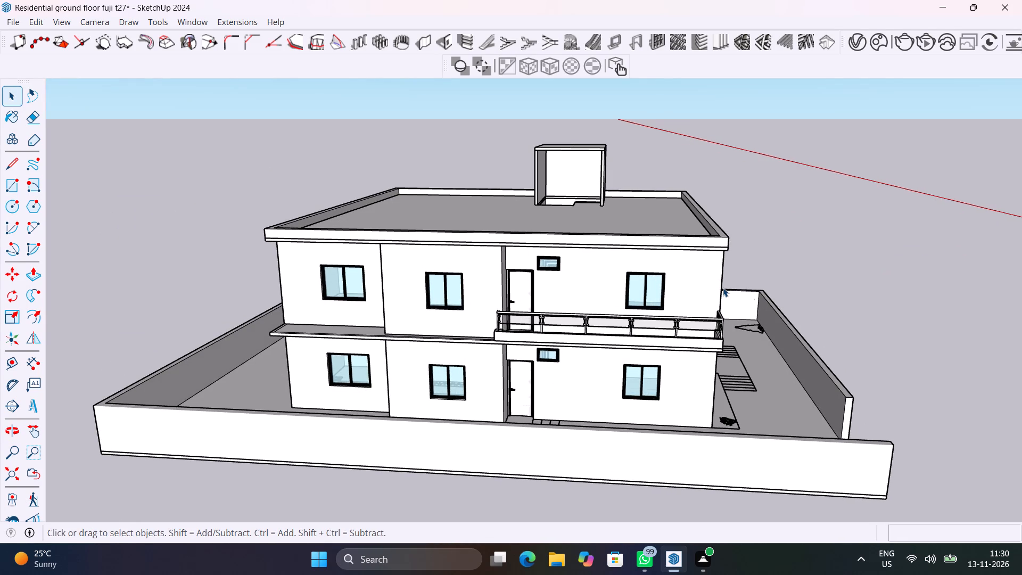
{"action": "scroll", "coordinate": [702, 340], "scroll_direction": "up", "scroll_amount": 5}
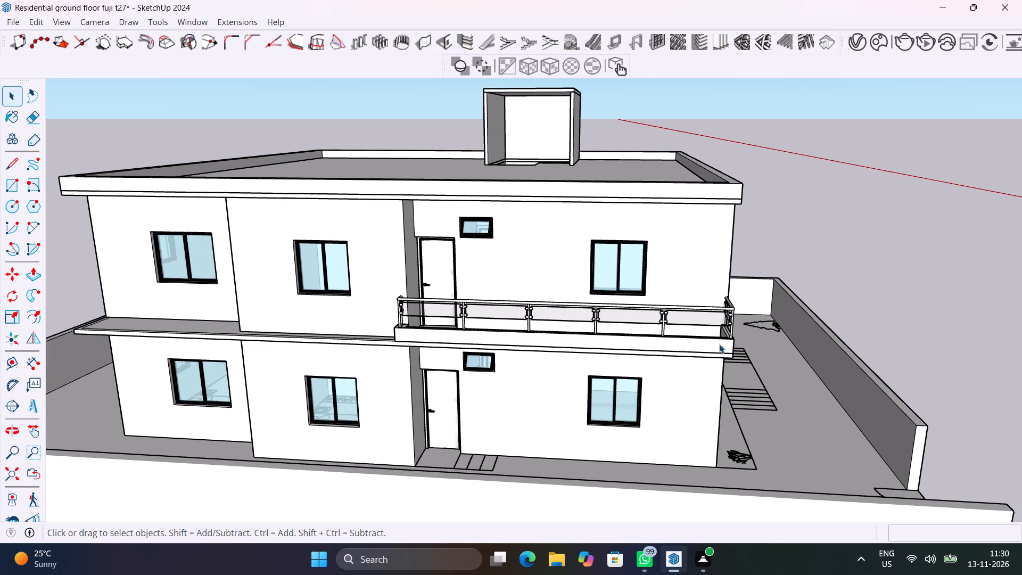
{"action": "middle_click_drag", "start_coordinate": [716, 343], "coordinate": [521, 298]}
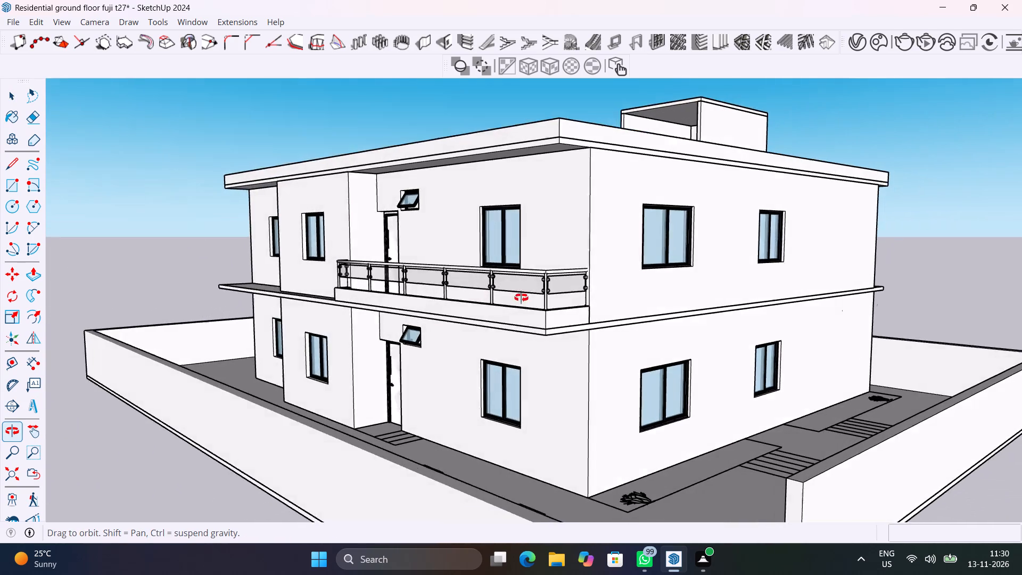
{"action": "middle_click_drag", "start_coordinate": [521, 298], "coordinate": [522, 298]}
{"action": "scroll", "coordinate": [522, 298], "scroll_direction": "down", "scroll_amount": 5}
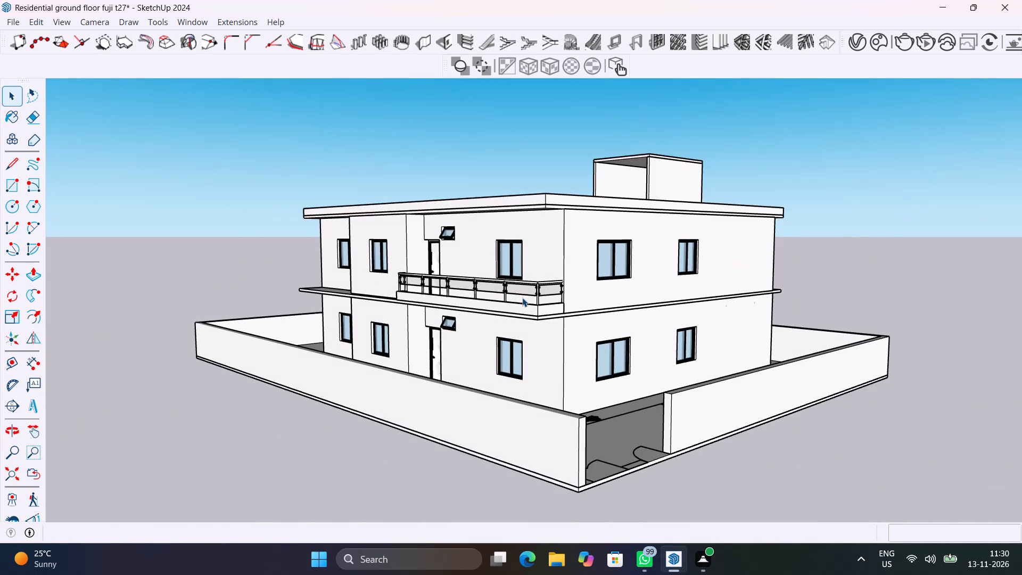
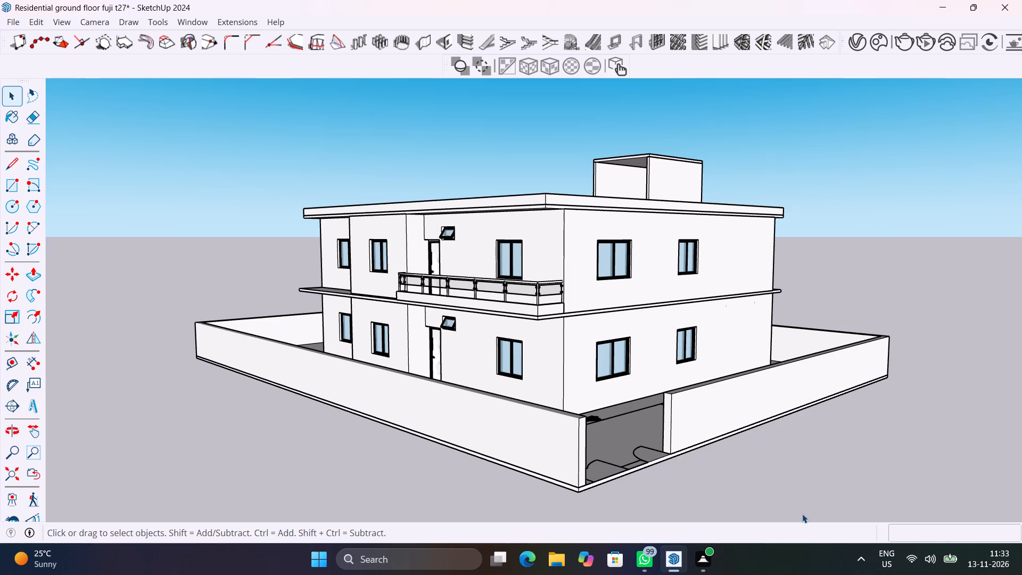
Examine the whole building and its compound from above, around the side elevation and the balcony front.
{"action": "scroll", "coordinate": [436, 388], "scroll_direction": "down", "scroll_amount": 5}
{"action": "middle_click_drag", "start_coordinate": [507, 386], "coordinate": [421, 411]}
{"action": "scroll", "coordinate": [350, 376], "scroll_direction": "up", "scroll_amount": 5}
{"action": "middle_click_drag", "start_coordinate": [350, 376], "coordinate": [312, 417], "text": "shift"}
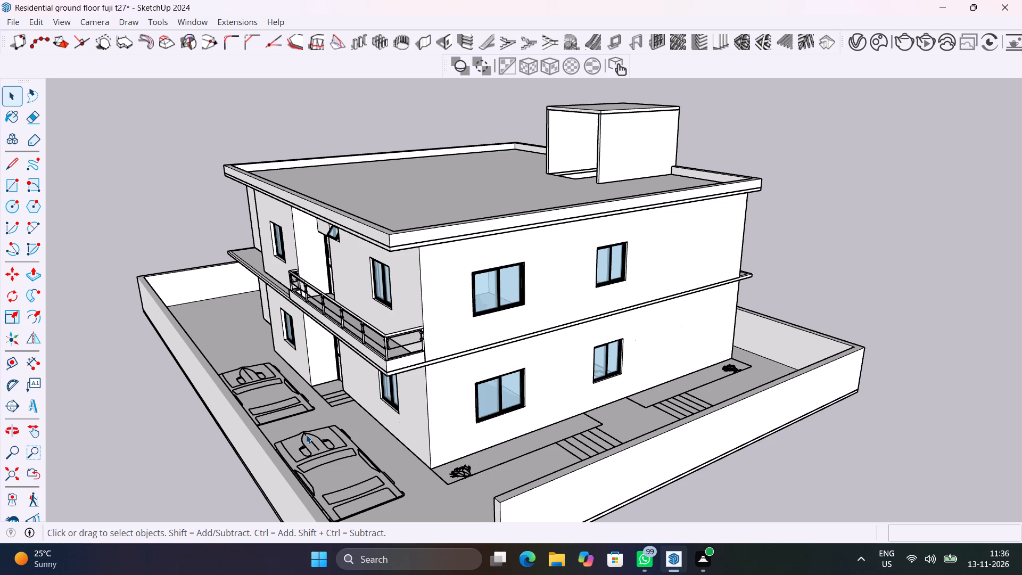
{"action": "middle_click_drag", "start_coordinate": [399, 333], "coordinate": [624, 307]}
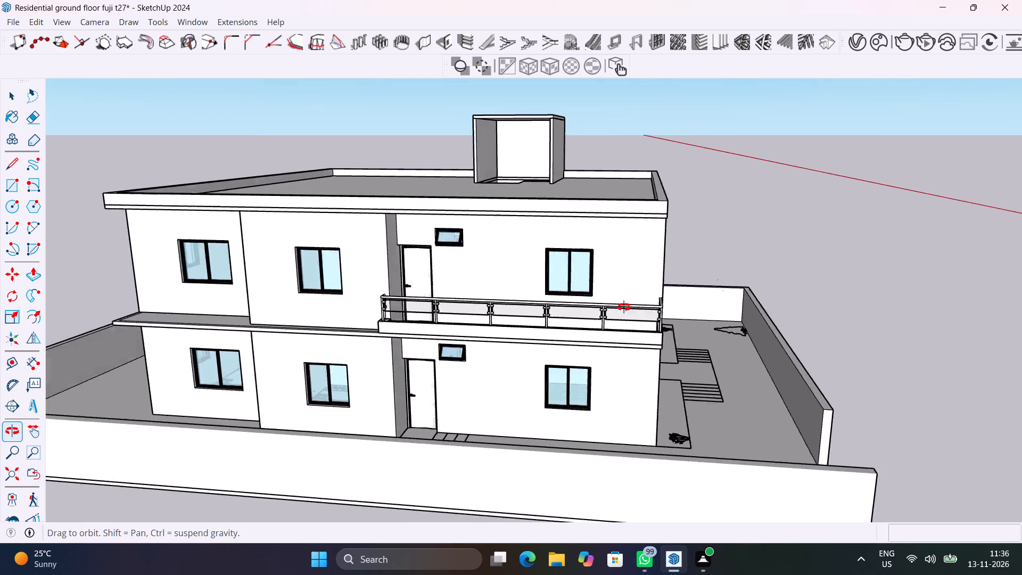
{"action": "middle_click_drag", "start_coordinate": [624, 307], "coordinate": [576, 307]}
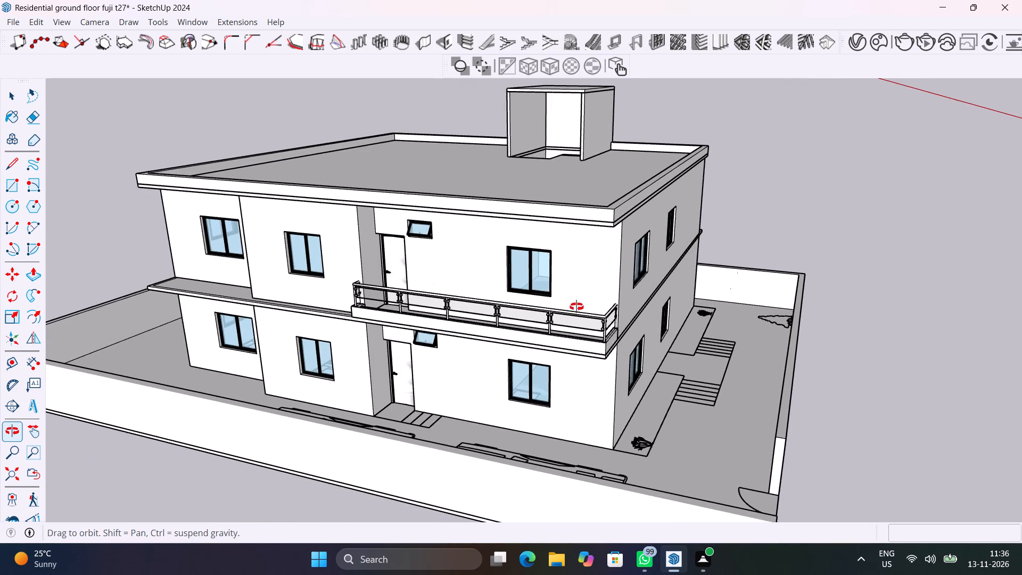
{"action": "middle_click_drag", "start_coordinate": [576, 307], "coordinate": [555, 324]}
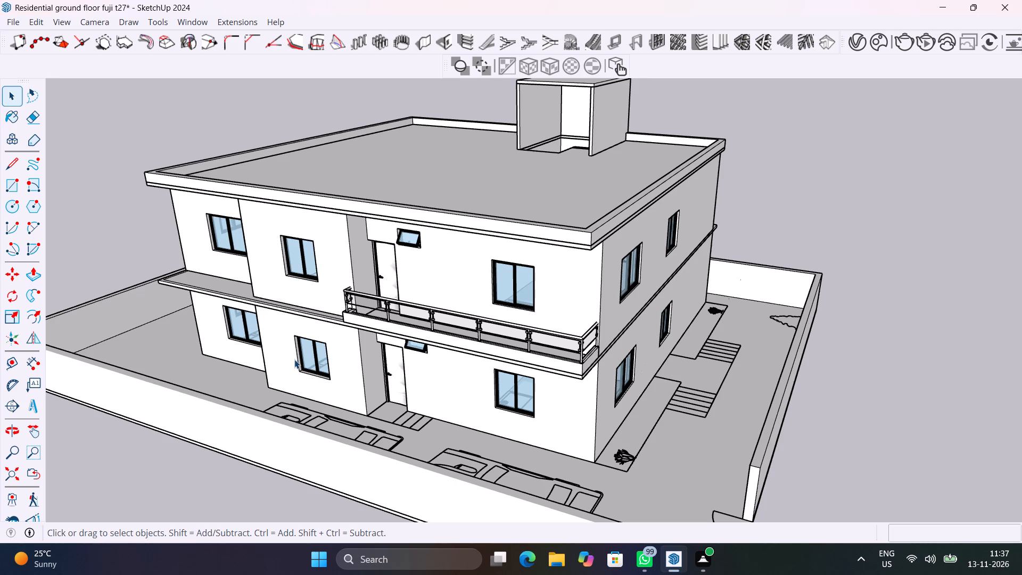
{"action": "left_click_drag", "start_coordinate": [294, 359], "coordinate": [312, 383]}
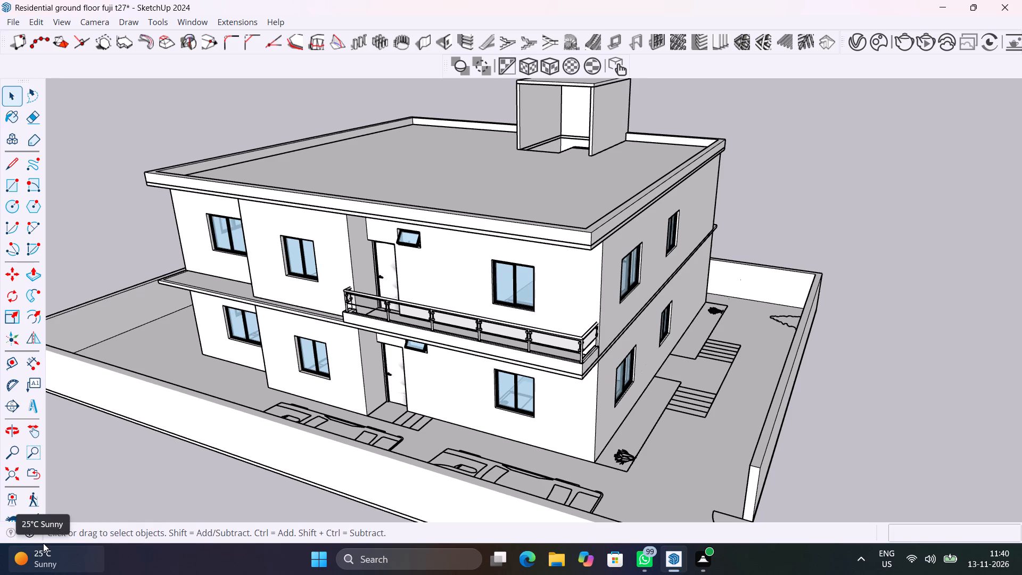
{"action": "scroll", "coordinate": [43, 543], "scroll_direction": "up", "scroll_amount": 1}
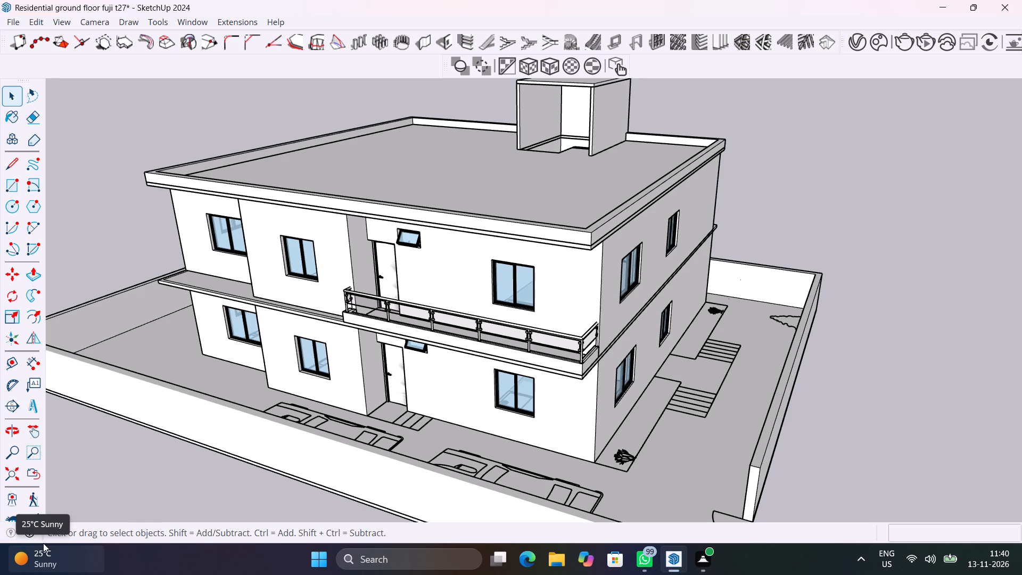
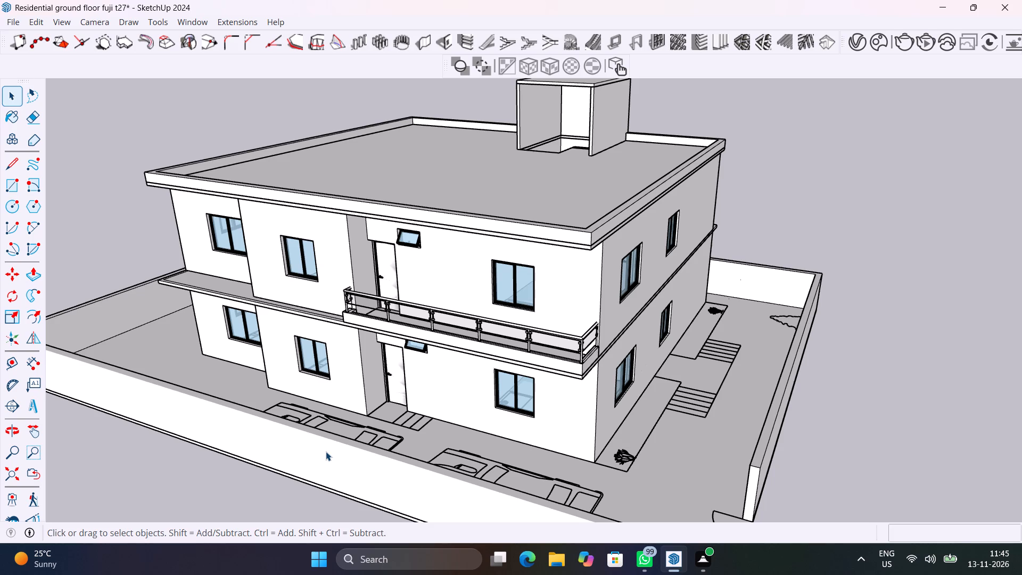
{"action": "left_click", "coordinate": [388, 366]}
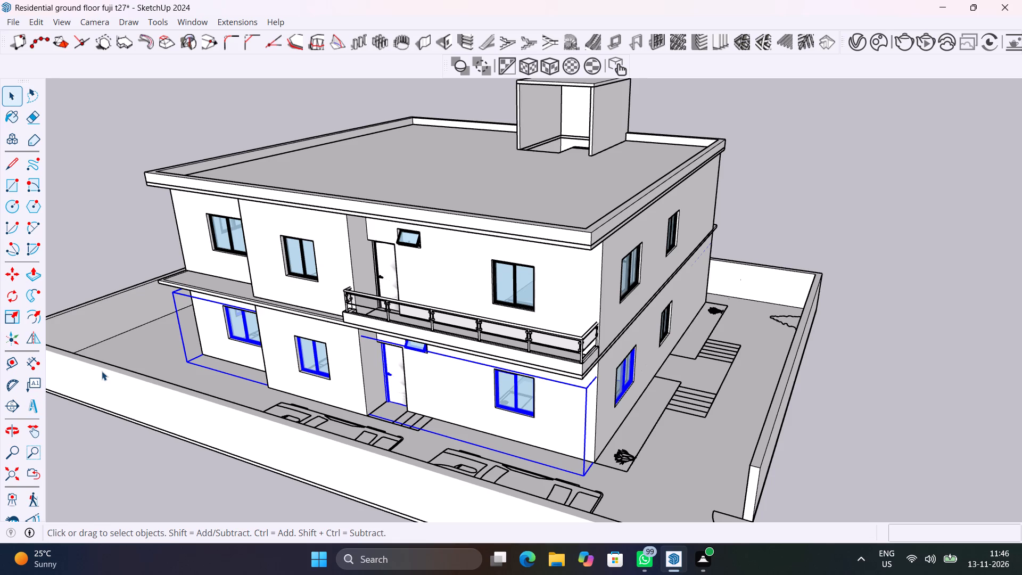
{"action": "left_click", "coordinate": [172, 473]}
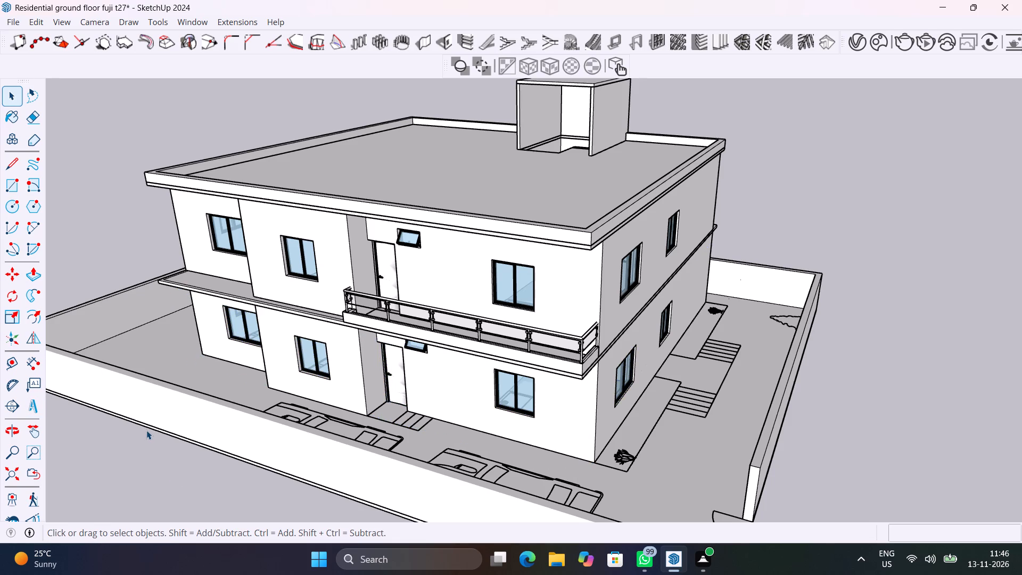
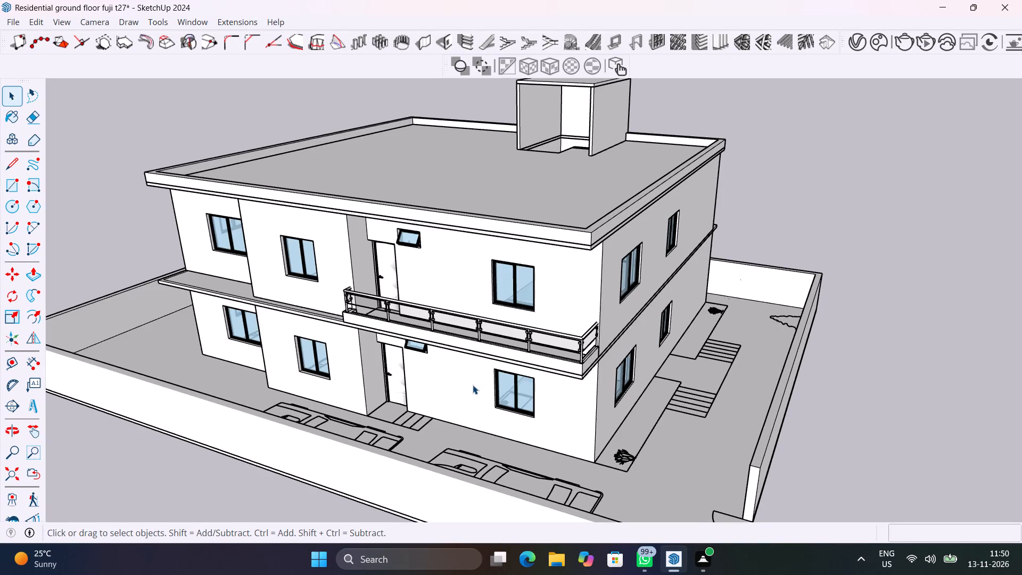
Examine the first-floor balcony railing and the building's front and side elevations from several angles.
{"action": "scroll", "coordinate": [553, 300], "scroll_direction": "up", "scroll_amount": 6}
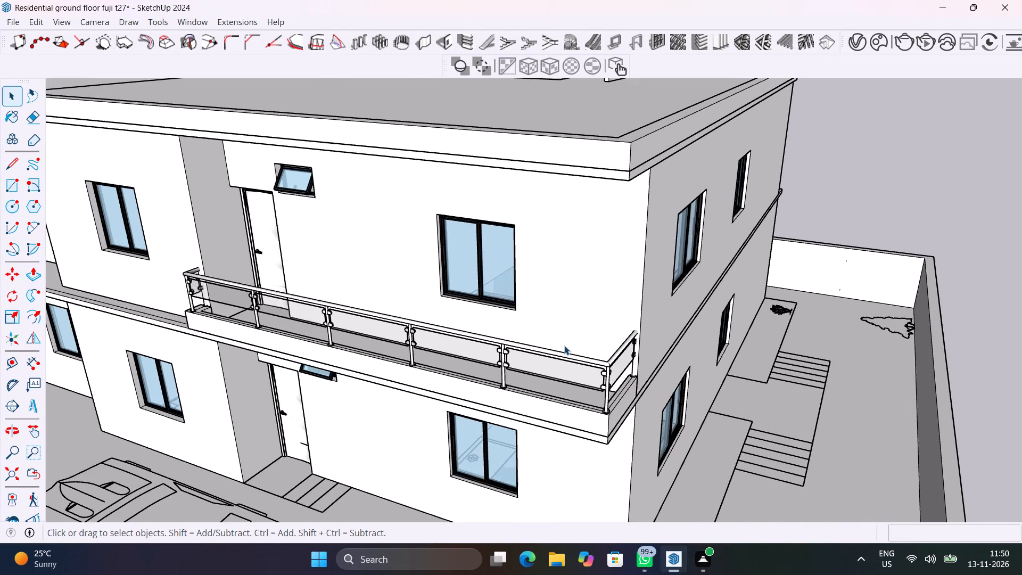
{"action": "middle_click_drag", "start_coordinate": [566, 347], "coordinate": [714, 272]}
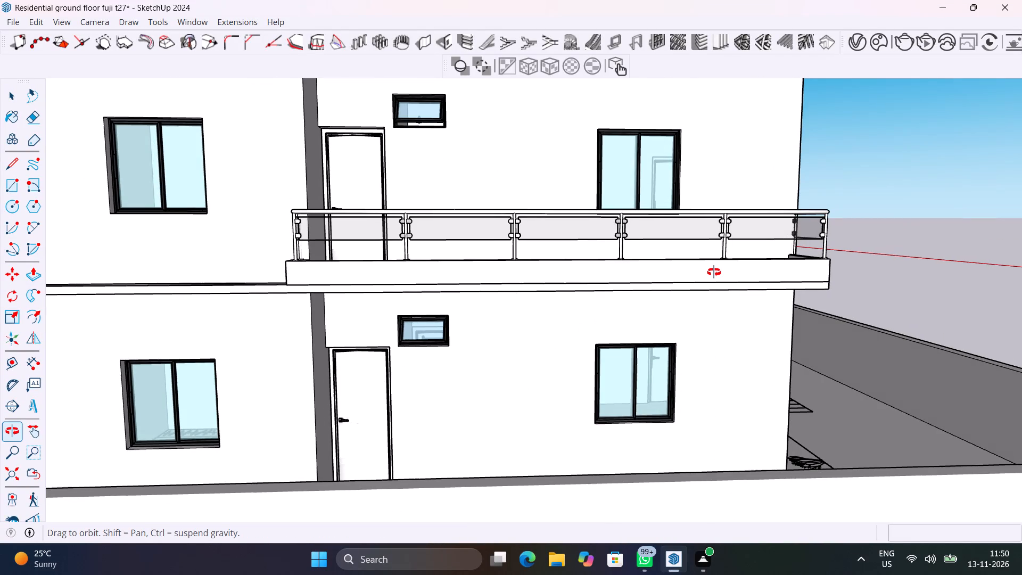
{"action": "middle_click_drag", "start_coordinate": [714, 272], "coordinate": [634, 324]}
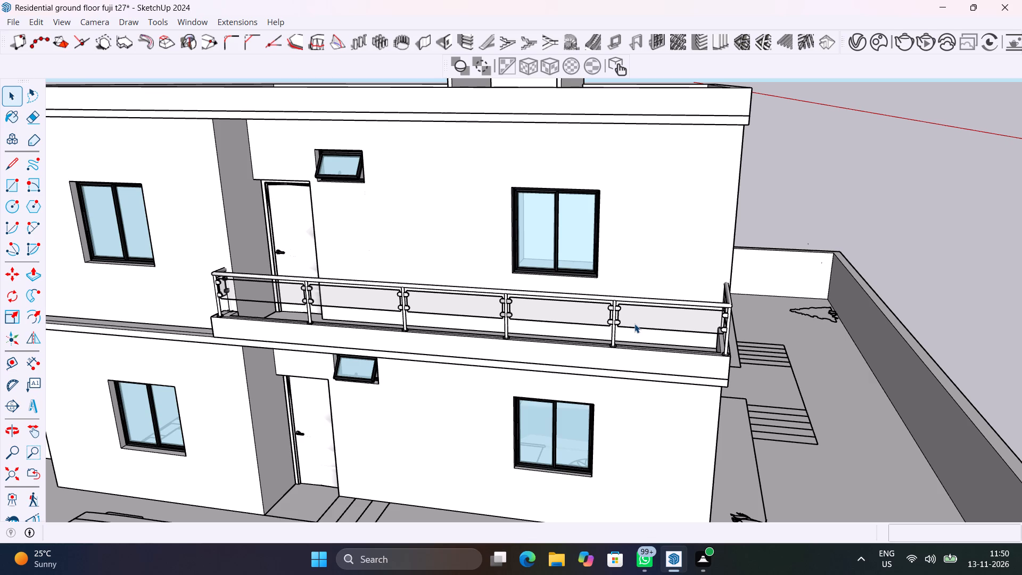
{"action": "left_click", "coordinate": [634, 324]}
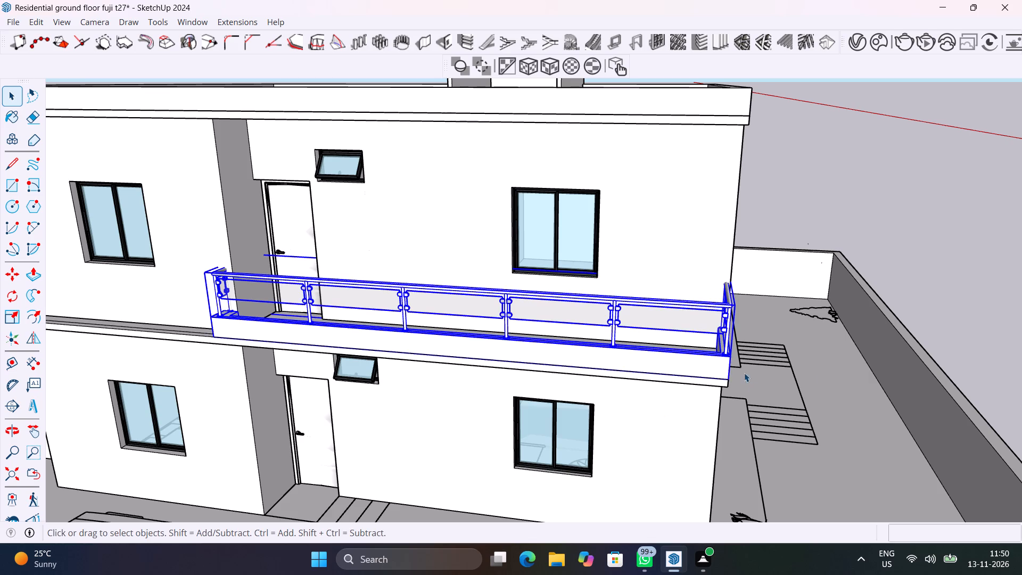
{"action": "left_click", "coordinate": [942, 243]}
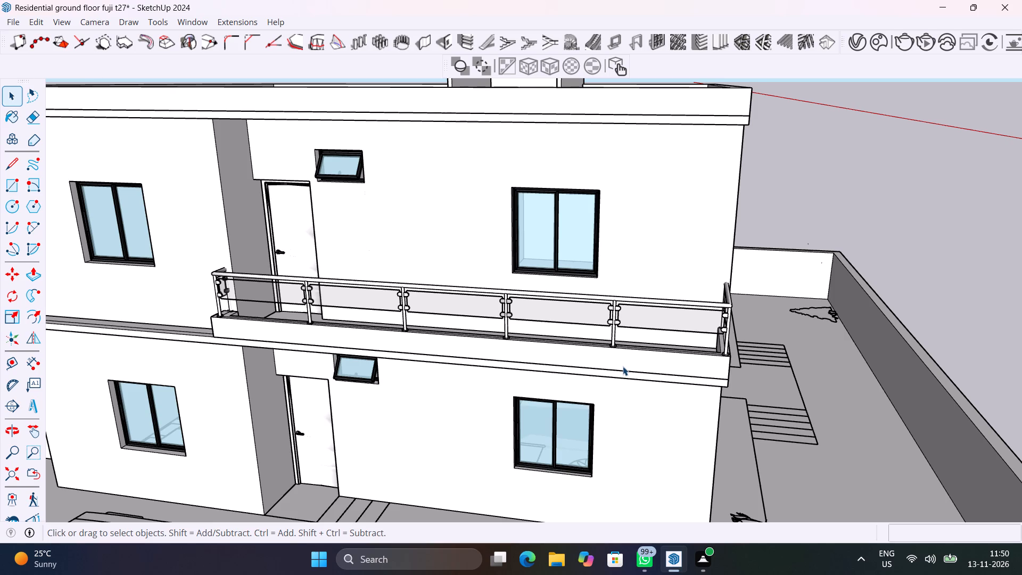
{"action": "scroll", "coordinate": [623, 366], "scroll_direction": "up", "scroll_amount": 4}
{"action": "scroll", "coordinate": [623, 366], "scroll_direction": "down", "scroll_amount": 6}
{"action": "middle_click_drag", "start_coordinate": [679, 410], "coordinate": [654, 401]}
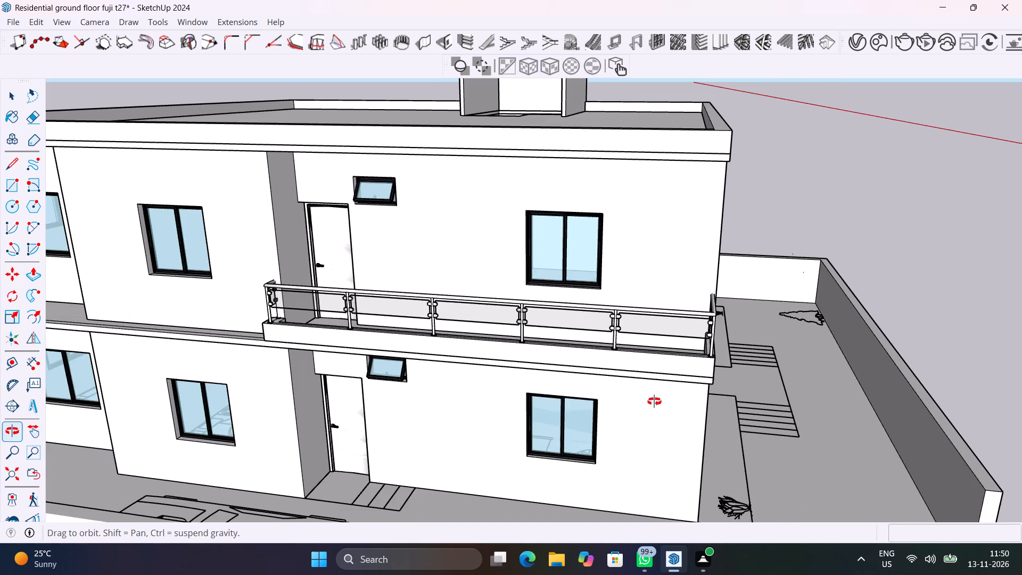
{"action": "middle_click_drag", "start_coordinate": [654, 401], "coordinate": [707, 407]}
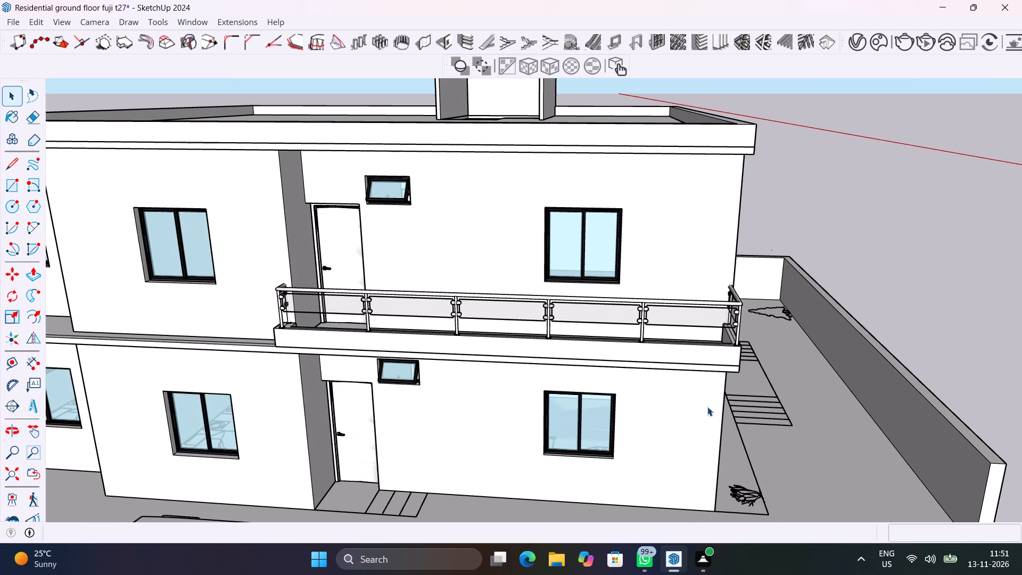
{"action": "scroll", "coordinate": [707, 407], "scroll_direction": "up", "scroll_amount": 3}
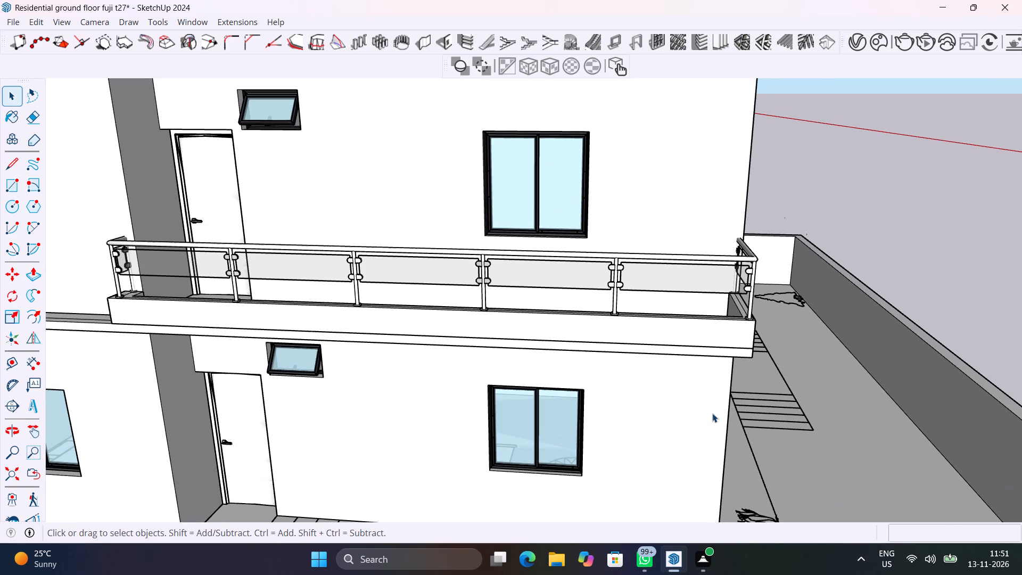
{"action": "scroll", "coordinate": [715, 405], "scroll_direction": "down", "scroll_amount": 7}
{"action": "middle_click_drag", "start_coordinate": [723, 398], "coordinate": [796, 478]}
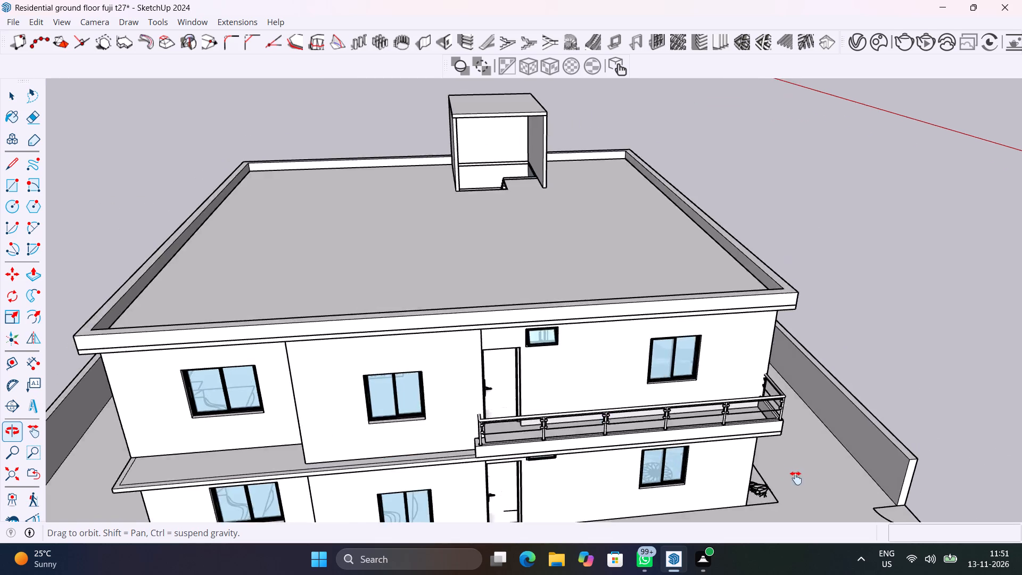
{"action": "middle_click_drag", "start_coordinate": [796, 478], "coordinate": [568, 387]}
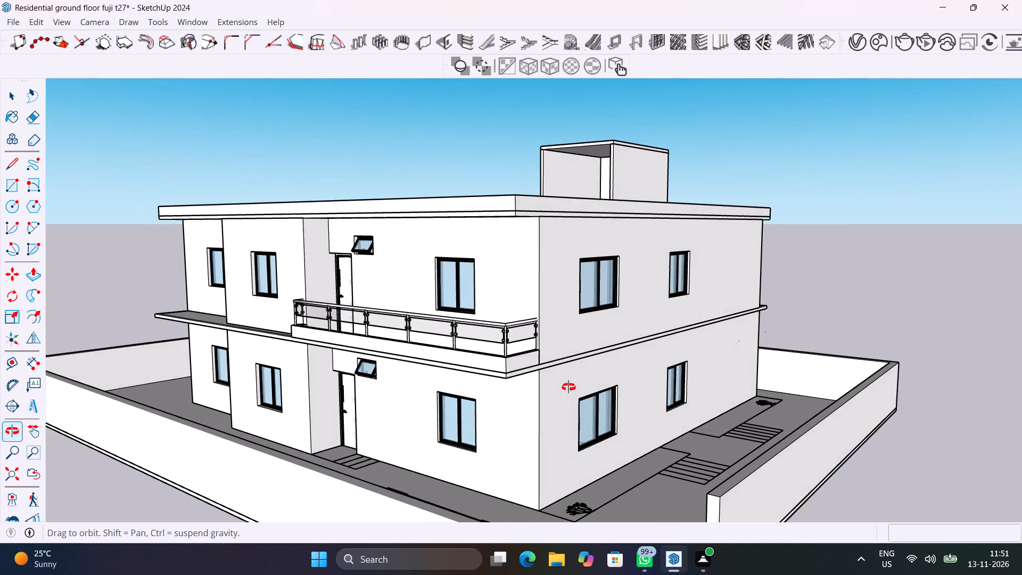
{"action": "middle_click_drag", "start_coordinate": [568, 387], "coordinate": [637, 390]}
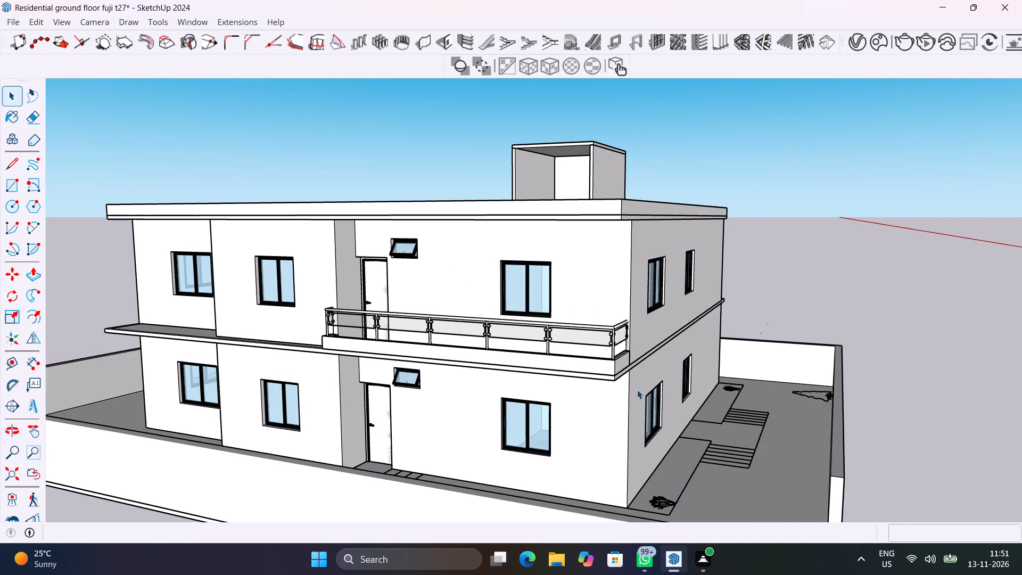
{"action": "middle_click_drag", "start_coordinate": [637, 390], "coordinate": [644, 415]}
Open the roof parapet group for editing and focus on its front corner above the balcony.
{"action": "middle_click_drag", "start_coordinate": [605, 254], "coordinate": [654, 344]}
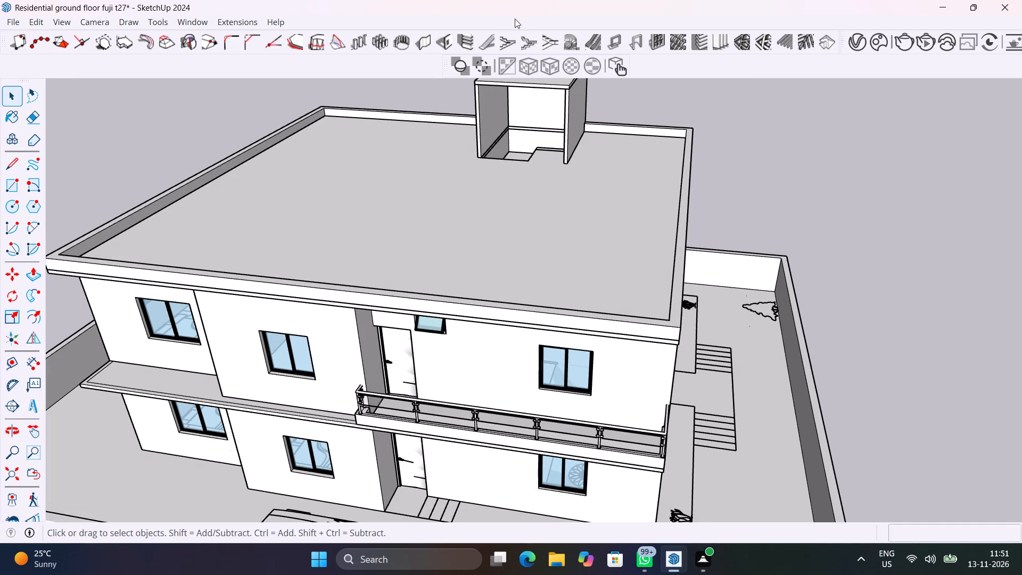
{"action": "scroll", "coordinate": [534, 2], "scroll_direction": "up", "scroll_amount": 1}
{"action": "scroll", "coordinate": [688, 256], "scroll_direction": "up", "scroll_amount": 7}
{"action": "scroll", "coordinate": [688, 256], "scroll_direction": "down", "scroll_amount": 7}
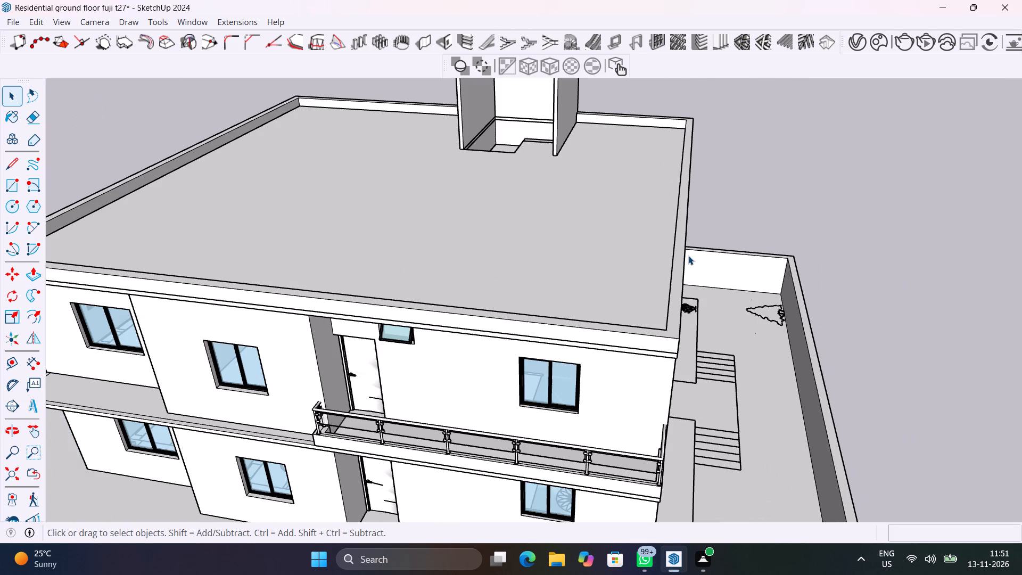
{"action": "left_click", "coordinate": [678, 281]}
{"action": "double_click", "coordinate": [678, 281]}
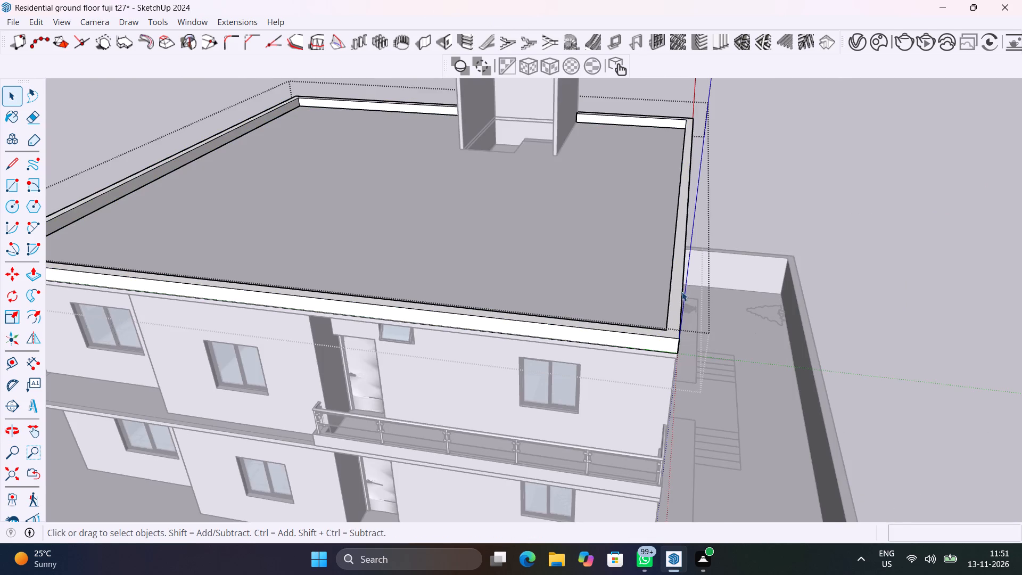
{"action": "scroll", "coordinate": [682, 292], "scroll_direction": "up", "scroll_amount": 4}
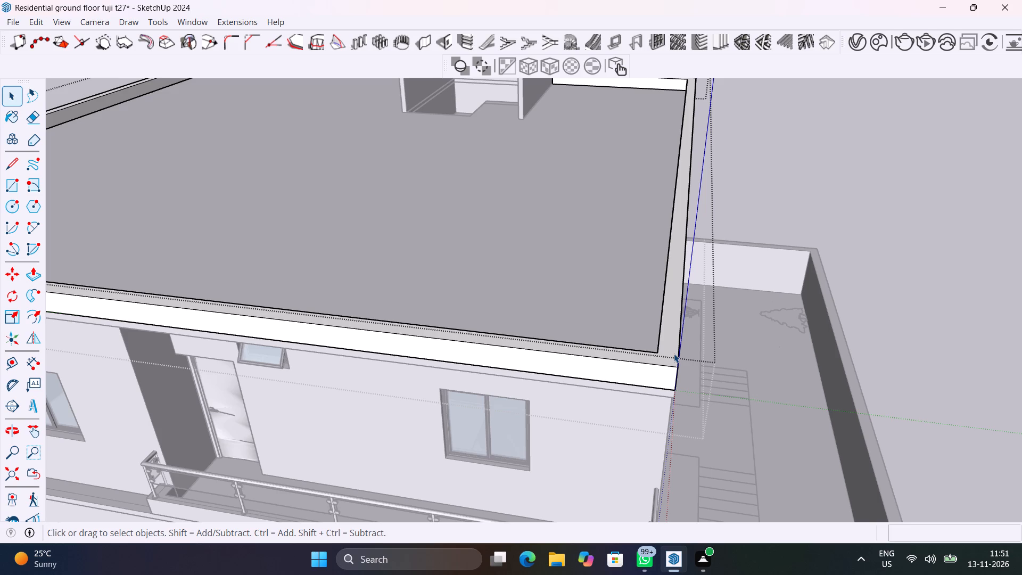
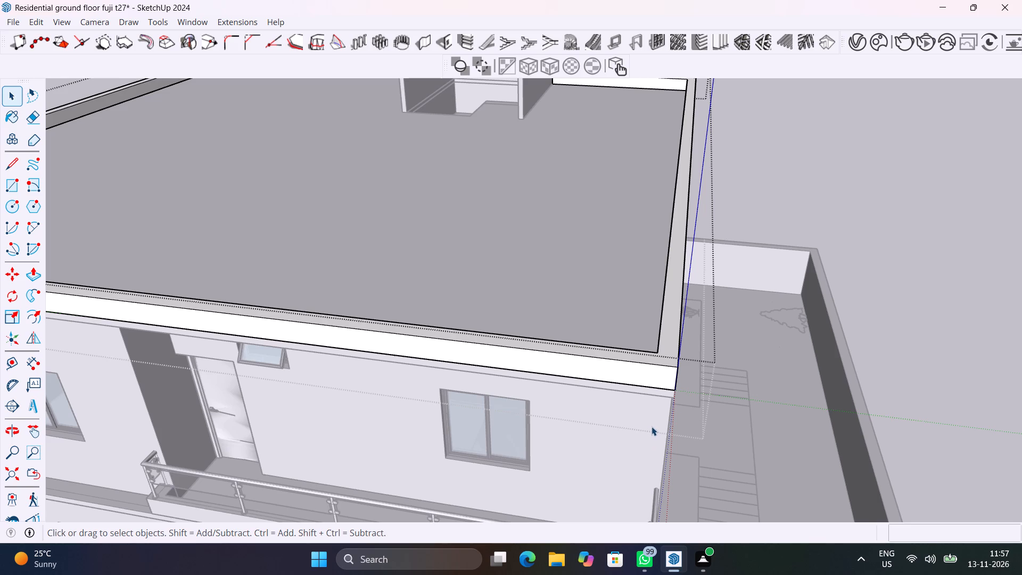
Copy the outer top edge of the parapet run between the stair tower and the near corner inward to the midpoint of its end.
{"action": "scroll", "coordinate": [652, 426], "scroll_direction": "down", "scroll_amount": 6}
{"action": "scroll", "coordinate": [621, 136], "scroll_direction": "up", "scroll_amount": 5}
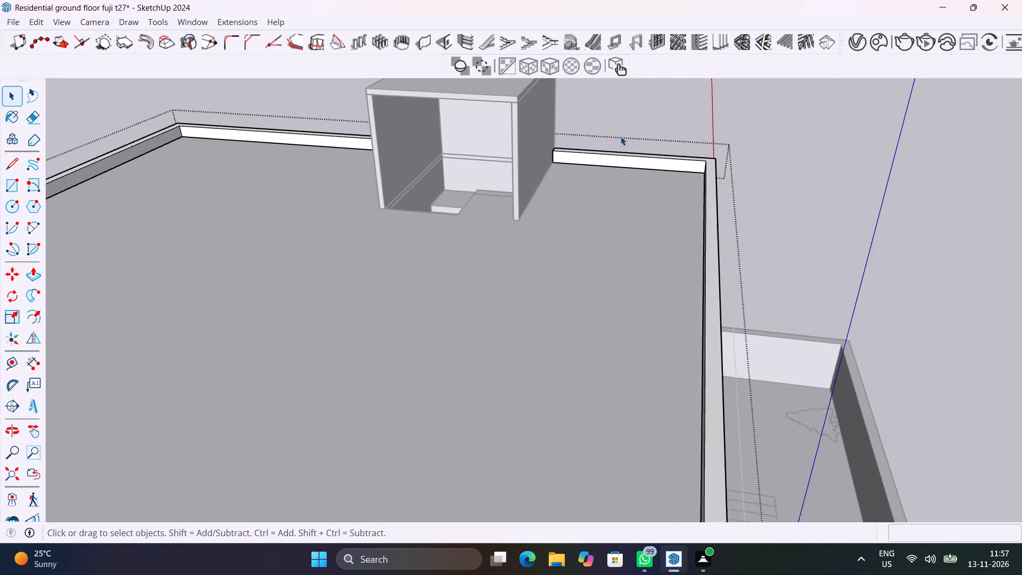
{"action": "scroll", "coordinate": [621, 136], "scroll_direction": "up", "scroll_amount": 5}
{"action": "middle_click_drag", "start_coordinate": [687, 221], "coordinate": [399, 283]}
{"action": "scroll", "coordinate": [490, 160], "scroll_direction": "up", "scroll_amount": 12}
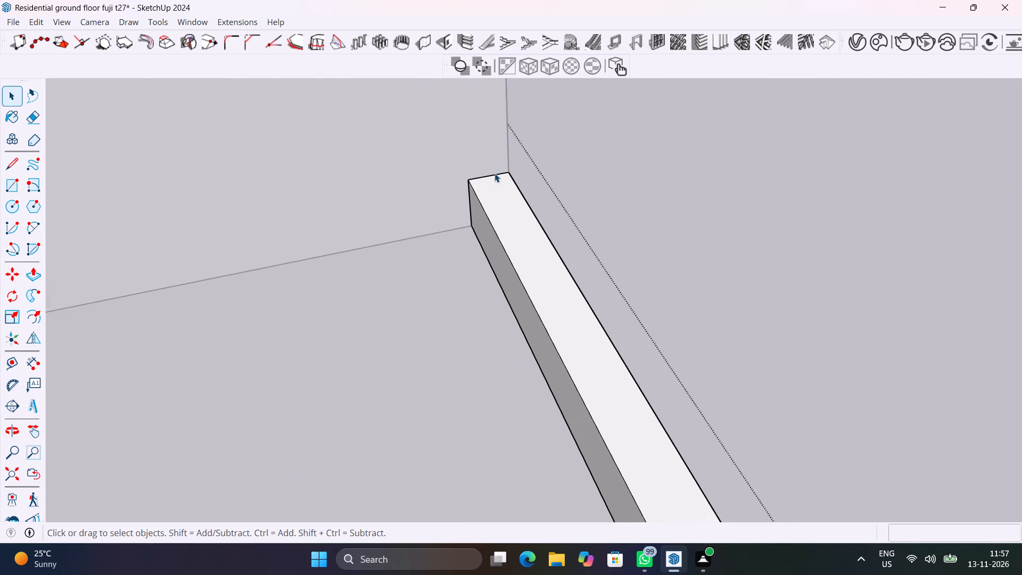
{"action": "left_click", "coordinate": [540, 221]}
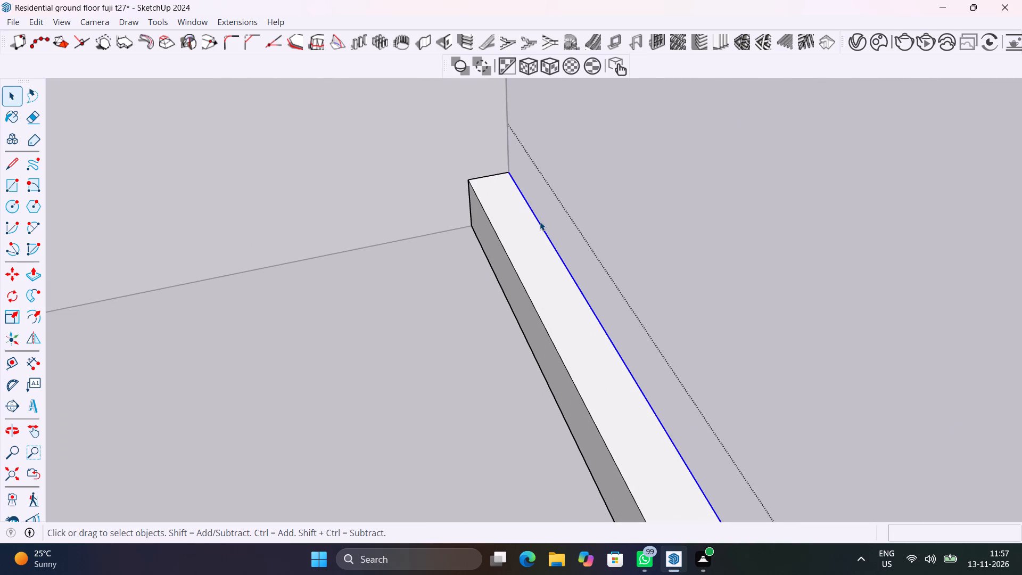
{"action": "key", "text": "m"}
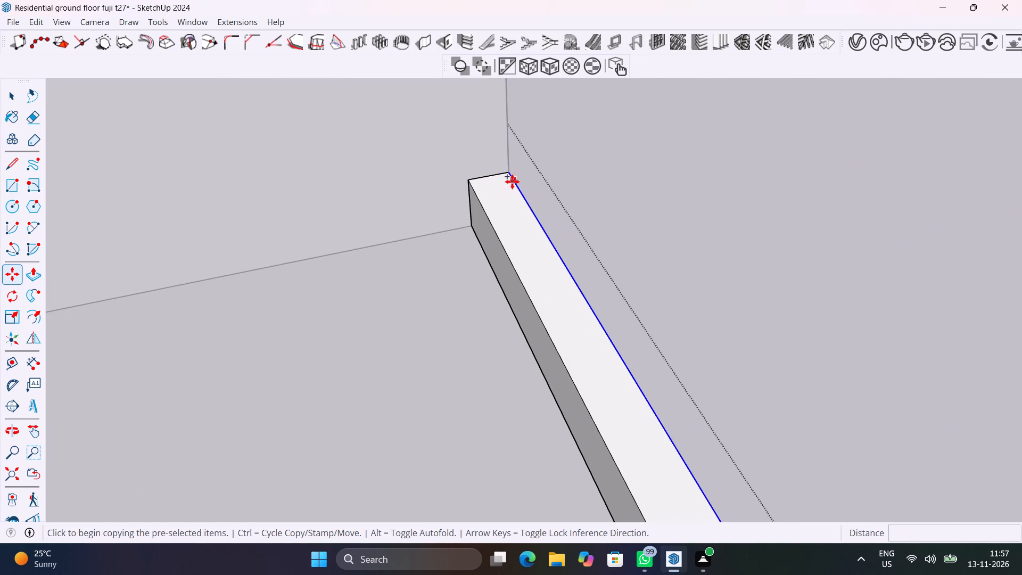
{"action": "left_click", "coordinate": [512, 176]}
{"action": "left_click", "coordinate": [486, 175]}
{"action": "scroll", "coordinate": [549, 203], "scroll_direction": "down", "scroll_amount": 15}
{"action": "scroll", "coordinate": [598, 280], "scroll_direction": "up", "scroll_amount": 12}
{"action": "key", "text": "space"}
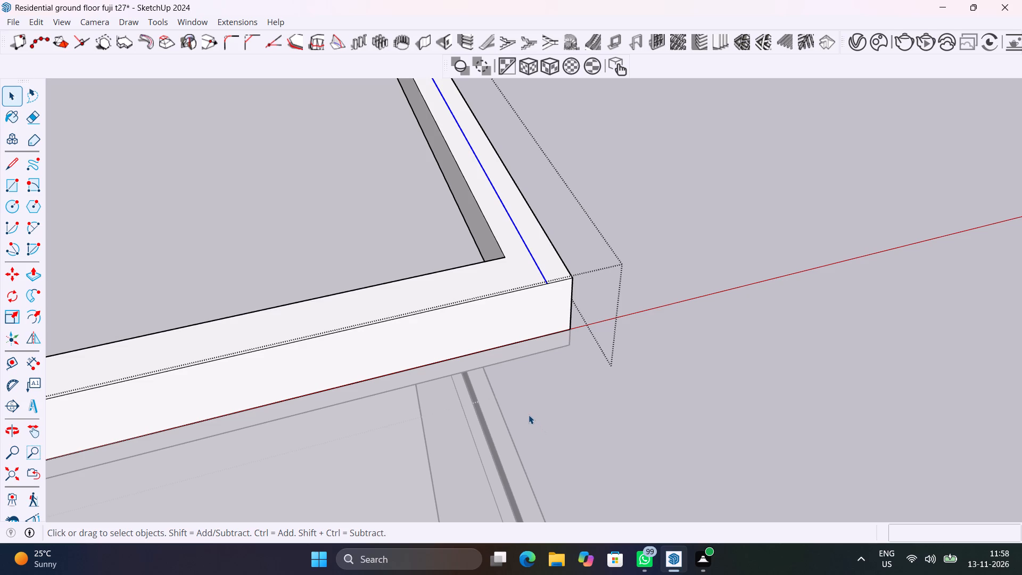
Copy the outer top edge of the adjoining parapet run, past that corner, 4 1/2" inward along the new centre line.
{"action": "scroll", "coordinate": [565, 275], "scroll_direction": "up", "scroll_amount": 10}
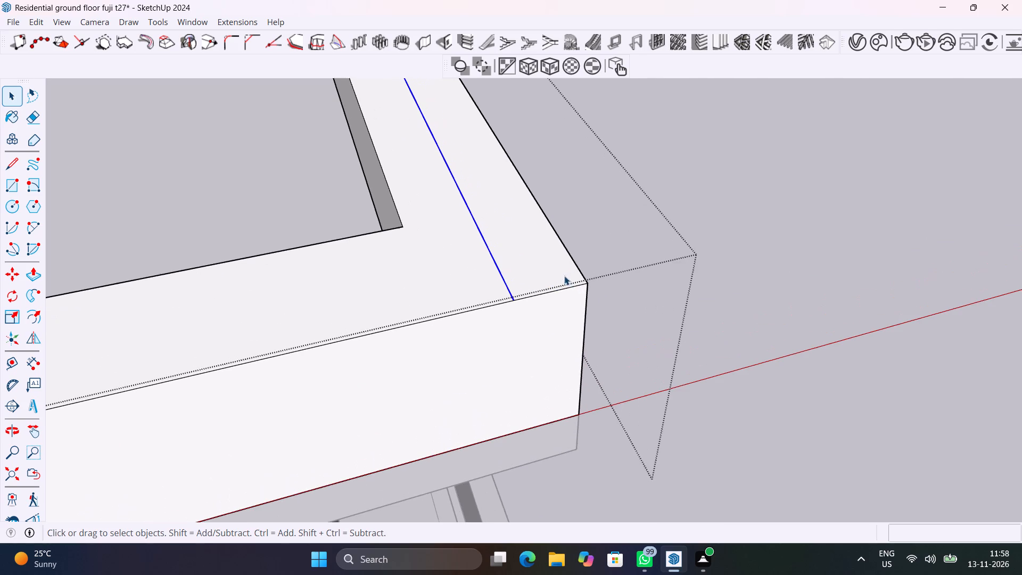
{"action": "left_click", "coordinate": [569, 287]}
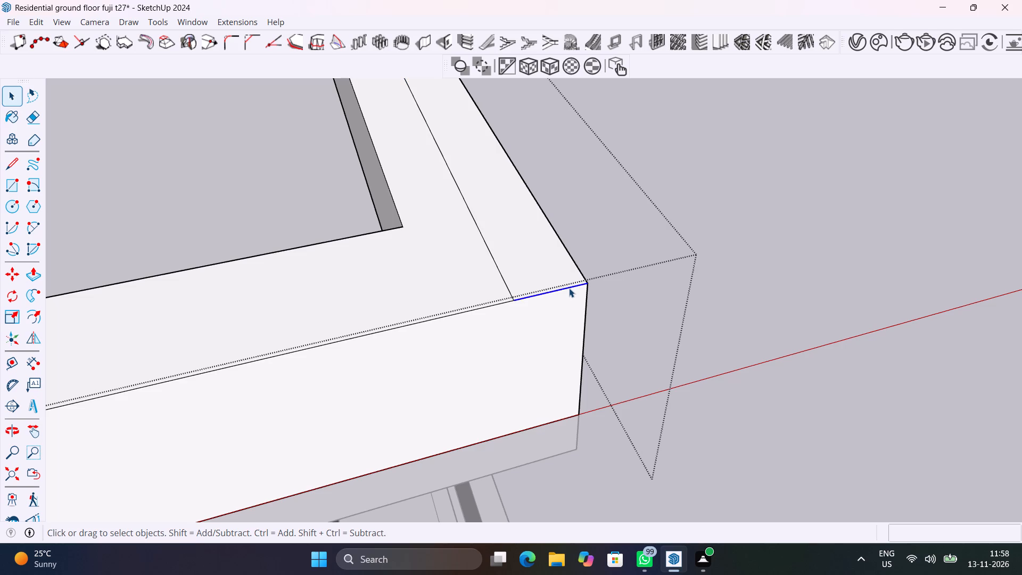
{"action": "left_click", "coordinate": [502, 305]}
{"action": "key", "text": "m"}
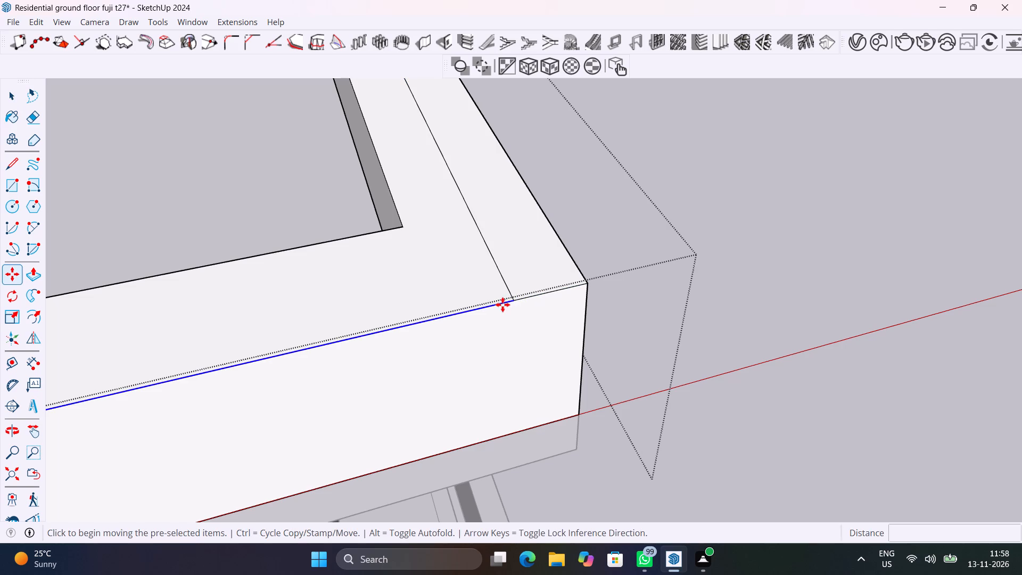
{"action": "left_click", "coordinate": [513, 301]}
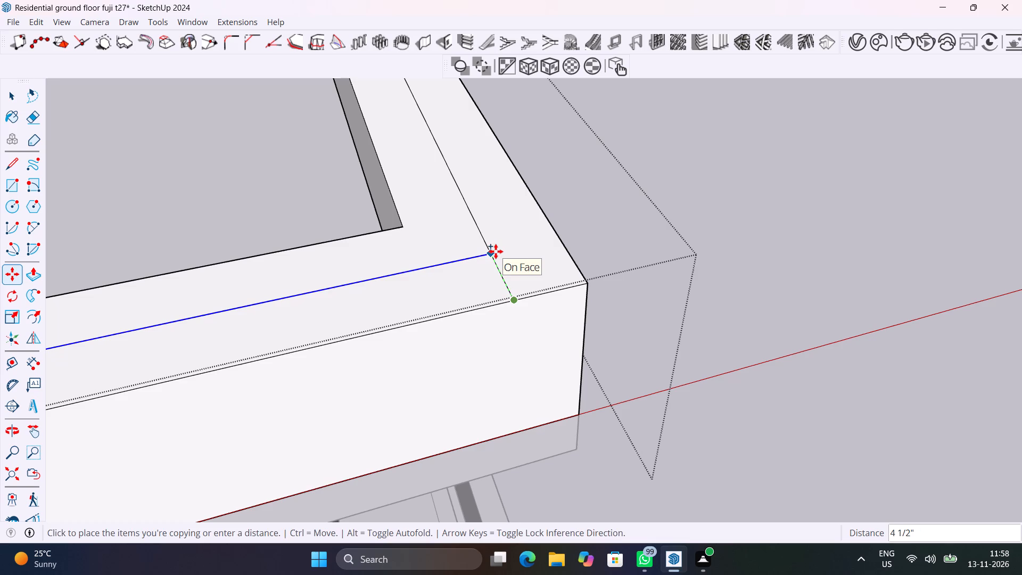
{"action": "left_click", "coordinate": [496, 251]}
{"action": "scroll", "coordinate": [496, 251], "scroll_direction": "down", "scroll_amount": 8}
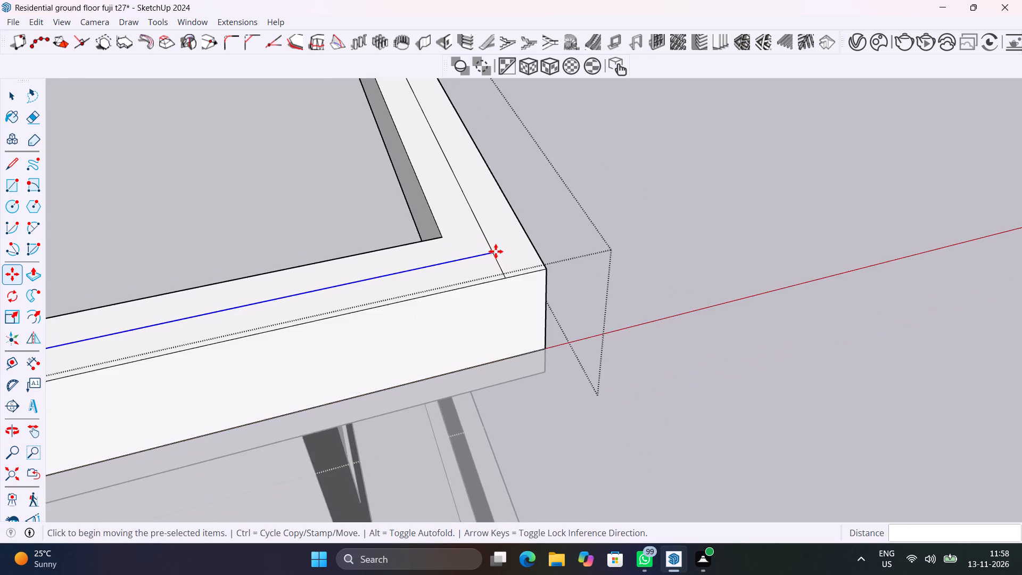
{"action": "scroll", "coordinate": [496, 251], "scroll_direction": "down", "scroll_amount": 5}
{"action": "key", "text": "space"}
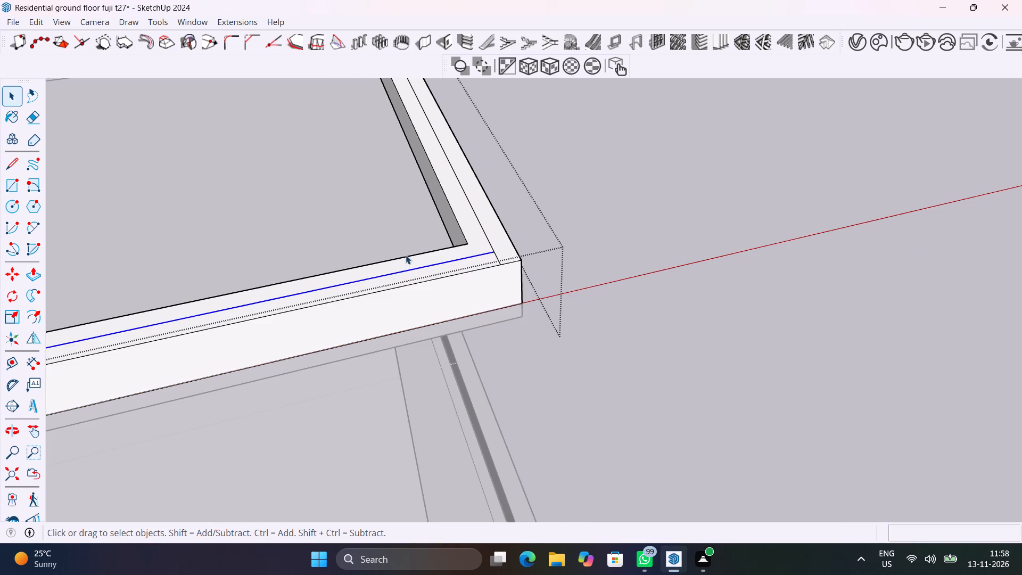
Copy the outer top edge of the parapet on the parked-car side inward to about the middle of its top face.
{"action": "middle_click_drag", "start_coordinate": [414, 253], "coordinate": [774, 262], "text": "shift"}
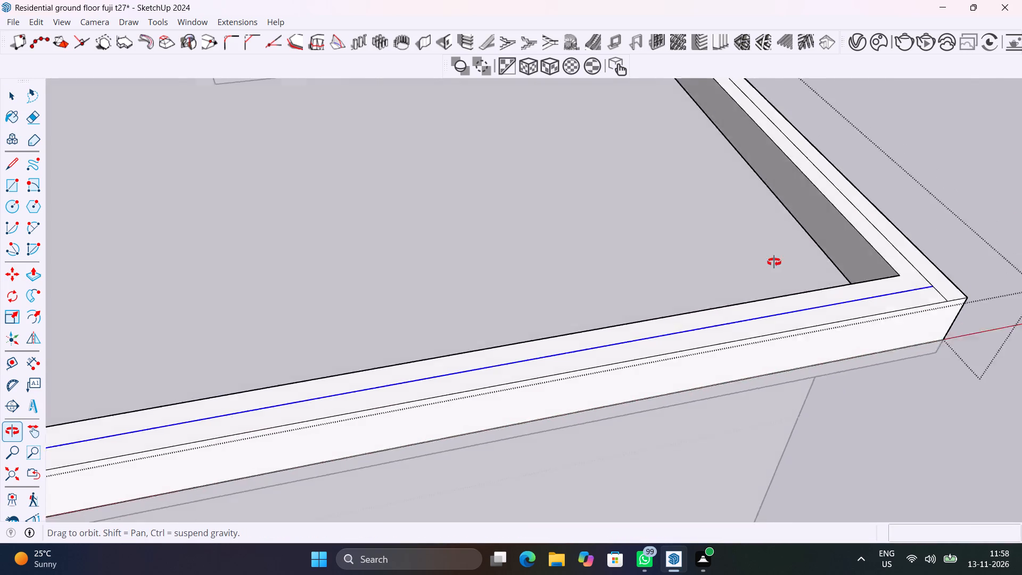
{"action": "middle_click_drag", "start_coordinate": [774, 262], "coordinate": [685, 281], "text": "shift"}
{"action": "middle_click_drag", "start_coordinate": [351, 286], "coordinate": [831, 298], "text": "shift"}
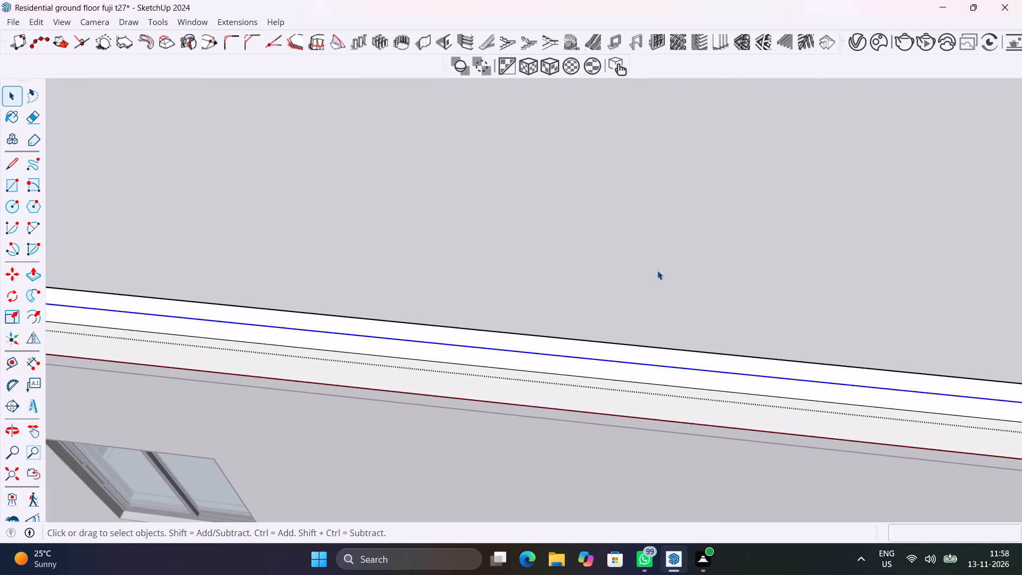
{"action": "scroll", "coordinate": [657, 270], "scroll_direction": "down", "scroll_amount": 13}
{"action": "middle_click_drag", "start_coordinate": [549, 301], "coordinate": [967, 330], "text": "shift"}
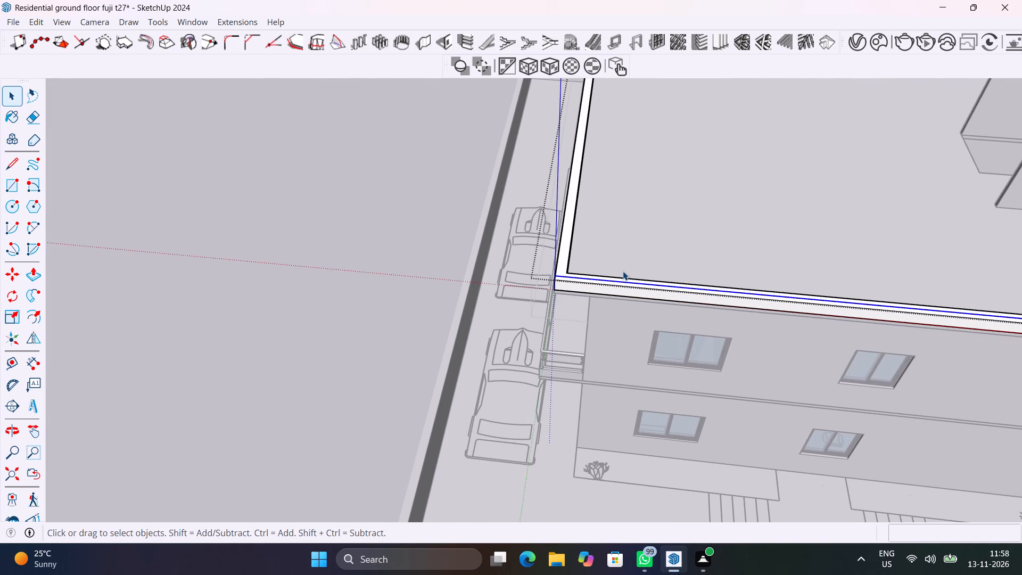
{"action": "scroll", "coordinate": [623, 271], "scroll_direction": "up", "scroll_amount": 5}
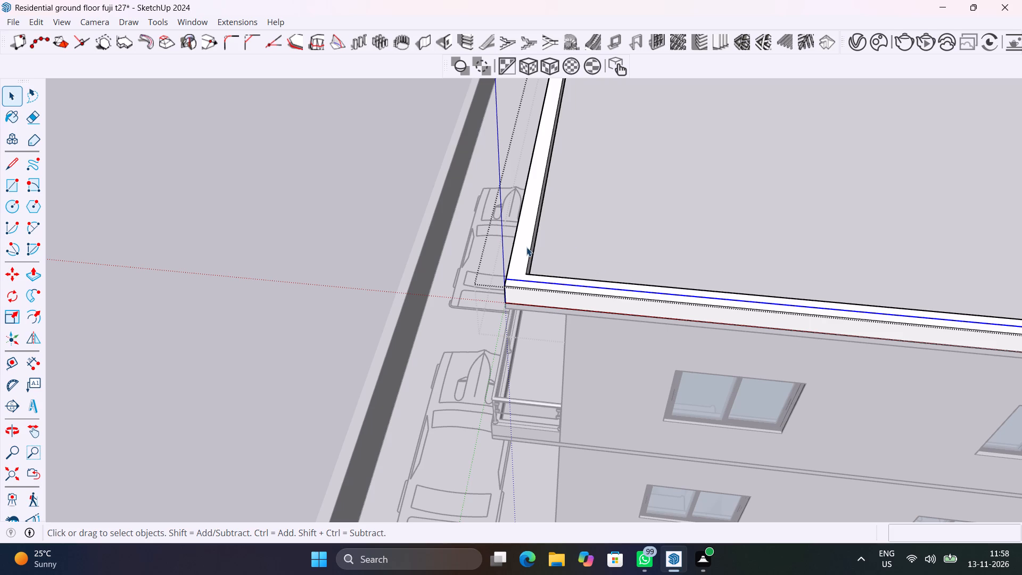
{"action": "scroll", "coordinate": [524, 232], "scroll_direction": "up", "scroll_amount": 11}
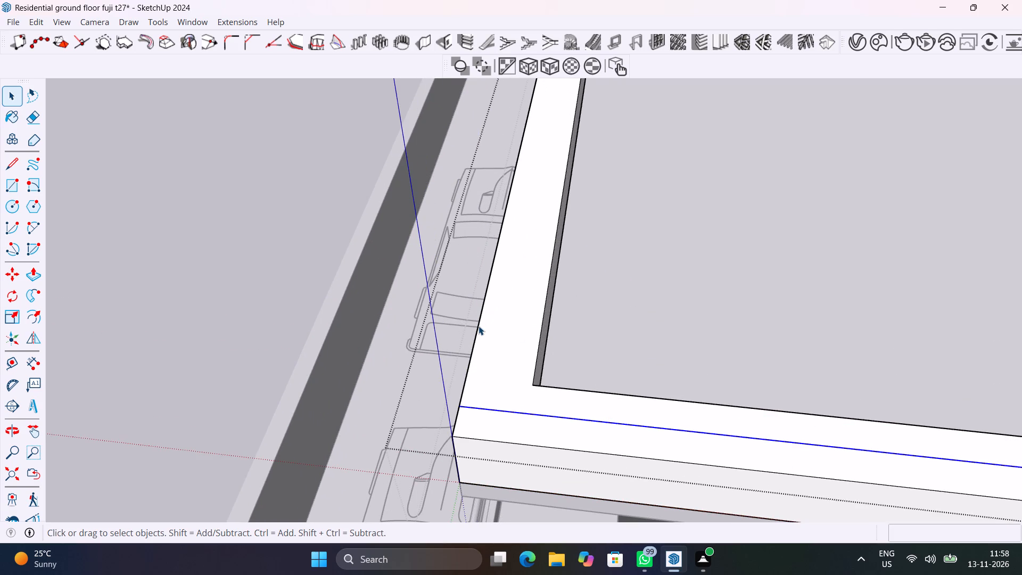
{"action": "left_click", "coordinate": [479, 326]}
{"action": "left_click", "coordinate": [457, 422], "text": "shift"}
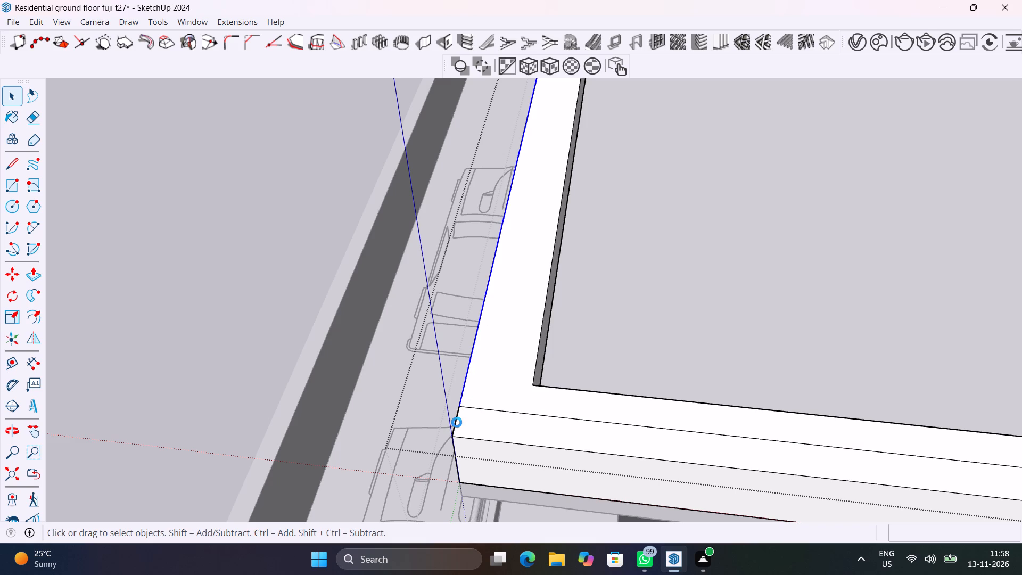
{"action": "left_click", "coordinate": [457, 421], "text": "shift"}
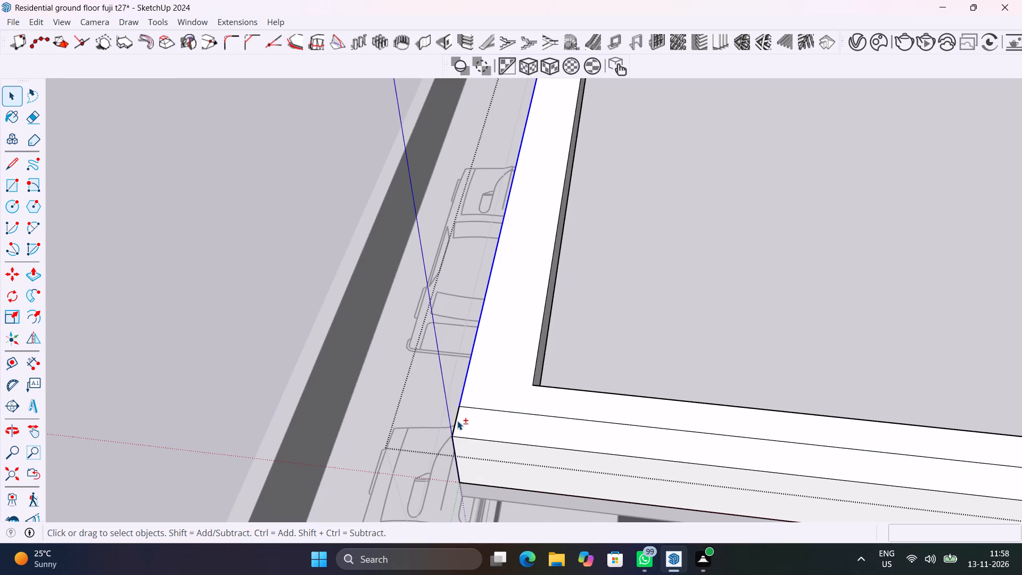
{"action": "left_click", "coordinate": [457, 421], "text": "shift"}
{"action": "left_click", "coordinate": [457, 421], "text": "shift"}
{"action": "key", "text": "m"}
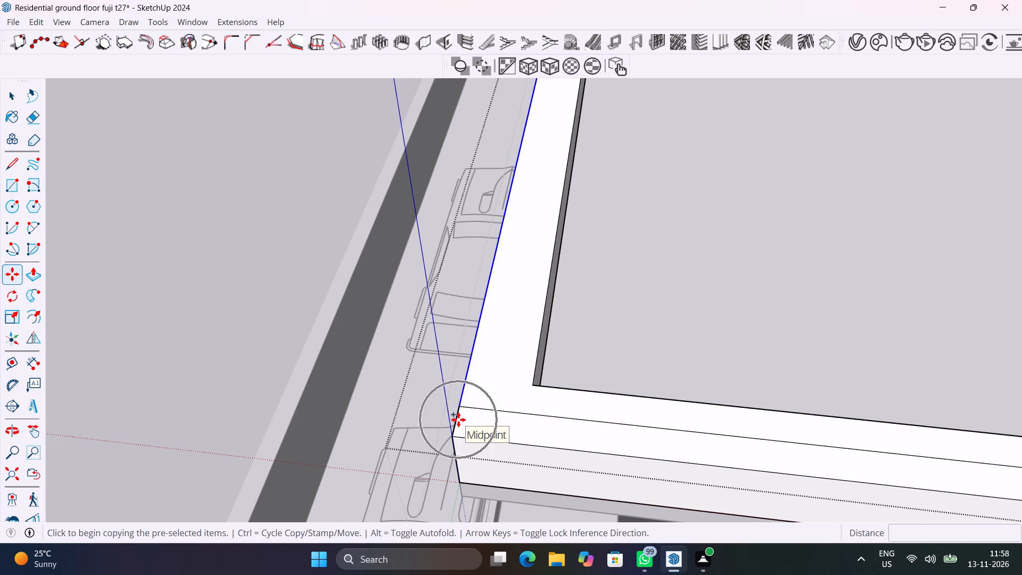
{"action": "left_click", "coordinate": [459, 406]}
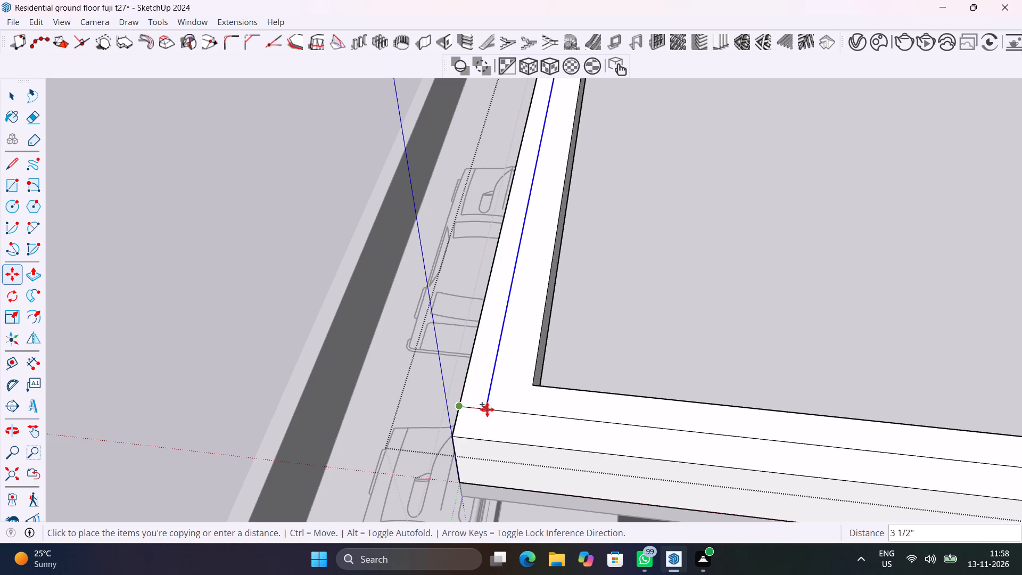
{"action": "left_click", "coordinate": [491, 410]}
Copy the outer top edge of the parapet run on the stair tower's other side 4 1/2" inward to its midpoint.
{"action": "scroll", "coordinate": [520, 421], "scroll_direction": "down", "scroll_amount": 6}
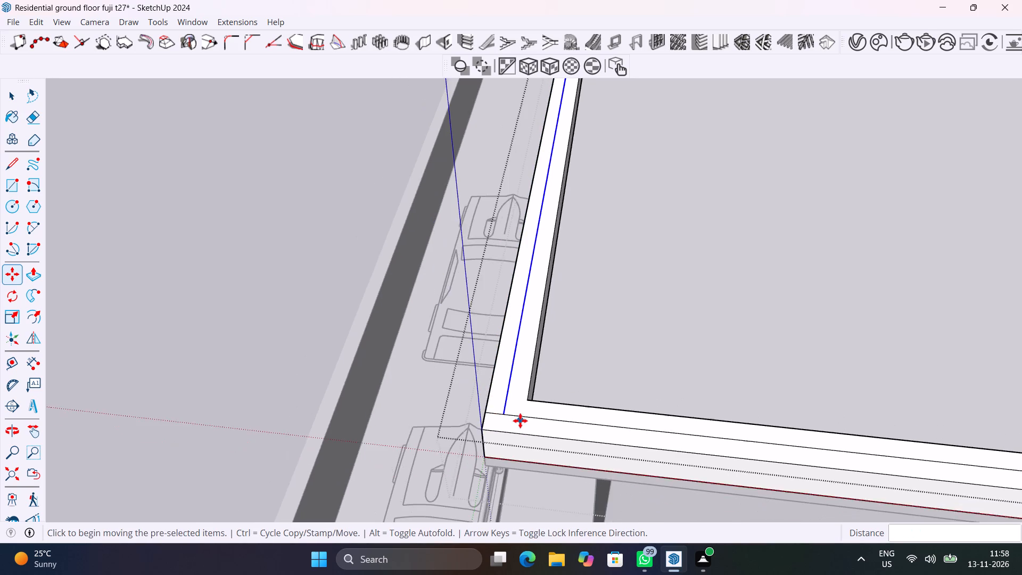
{"action": "scroll", "coordinate": [520, 421], "scroll_direction": "down", "scroll_amount": 15}
{"action": "middle_click_drag", "start_coordinate": [567, 237], "coordinate": [853, 452], "text": "shift"}
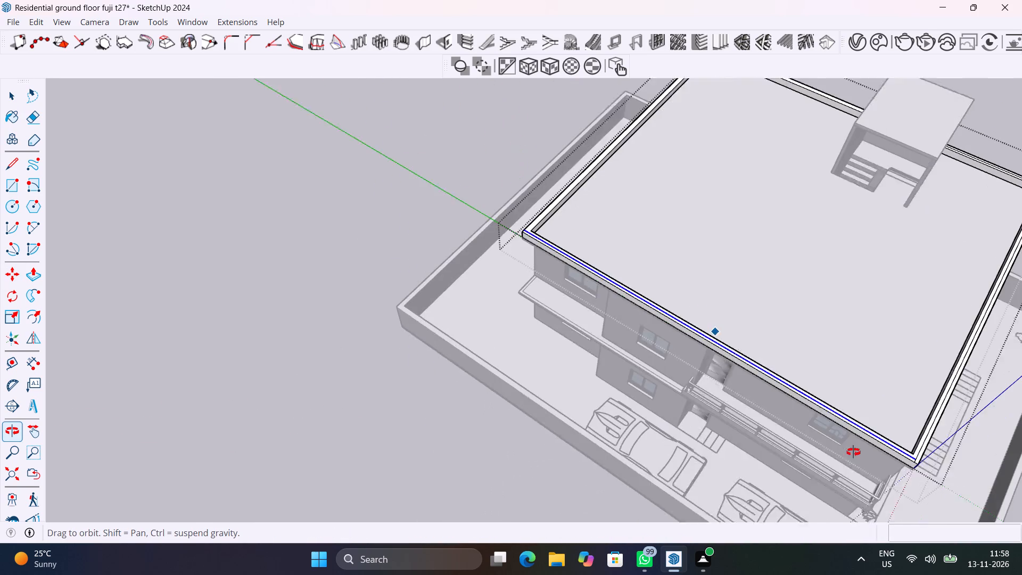
{"action": "middle_click_drag", "start_coordinate": [853, 452], "coordinate": [856, 452], "text": "shift"}
{"action": "middle_click_drag", "start_coordinate": [637, 282], "coordinate": [527, 502], "text": "shift"}
{"action": "scroll", "coordinate": [733, 280], "scroll_direction": "up", "scroll_amount": 6}
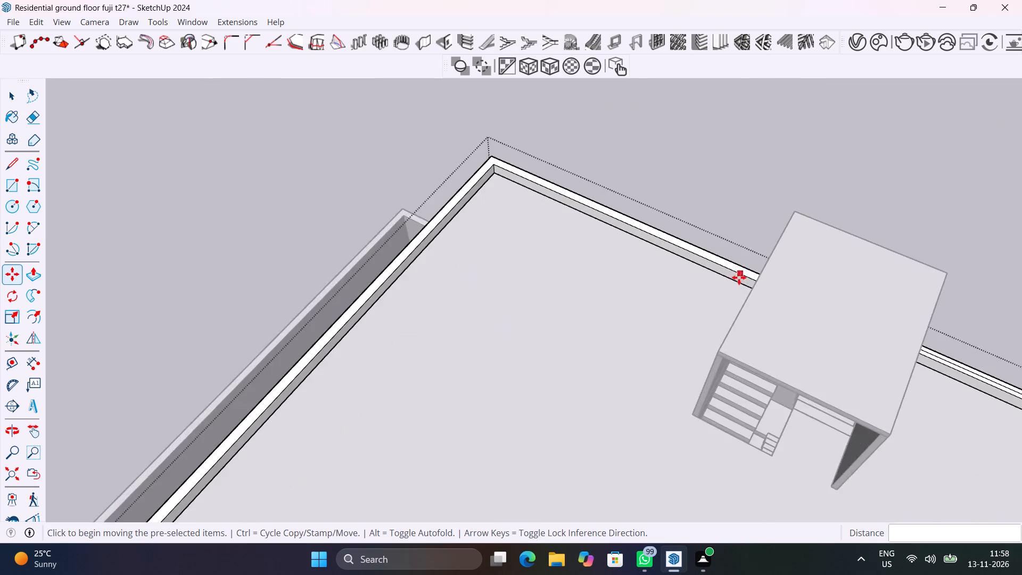
{"action": "scroll", "coordinate": [739, 277], "scroll_direction": "up", "scroll_amount": 11}
{"action": "key", "text": "space"}
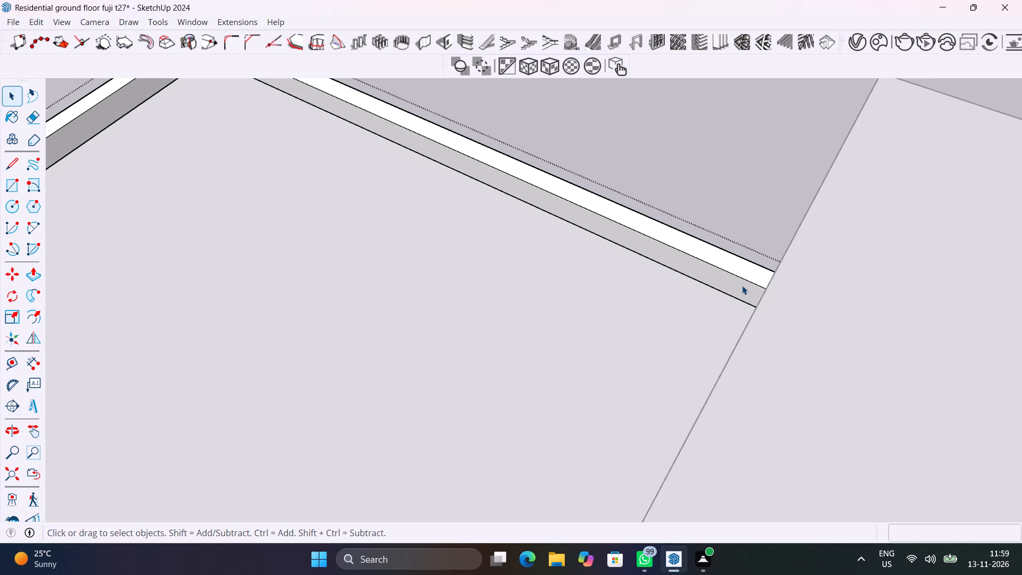
{"action": "middle_click_drag", "start_coordinate": [743, 288], "coordinate": [920, 306]}
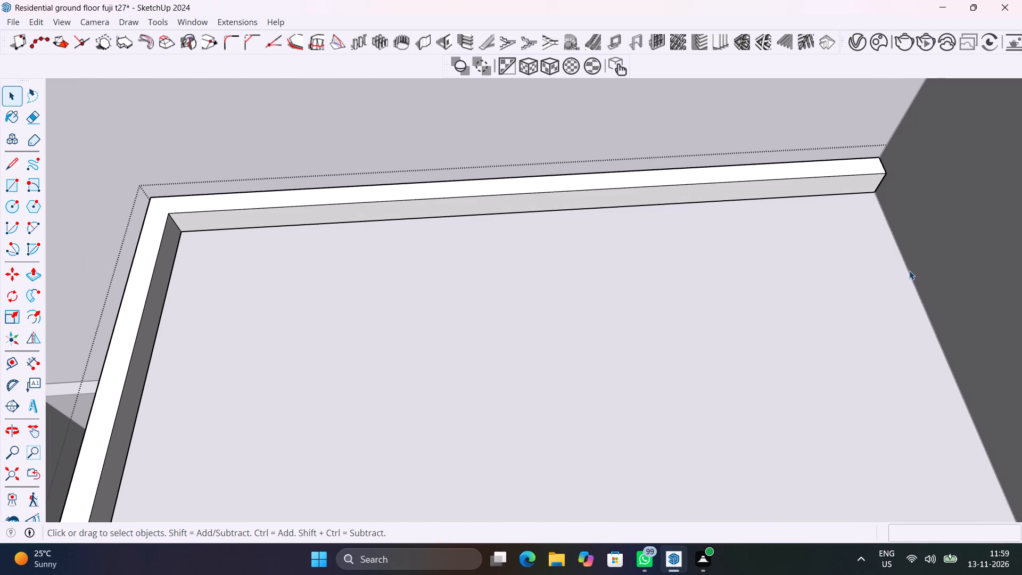
{"action": "middle_click_drag", "start_coordinate": [901, 194], "coordinate": [904, 306]}
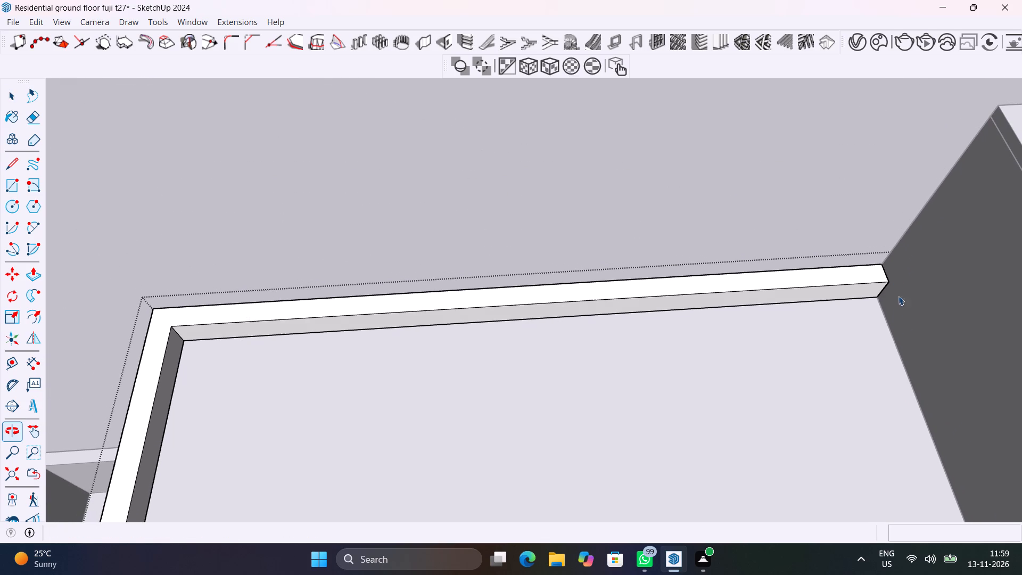
{"action": "left_click", "coordinate": [877, 266]}
{"action": "key", "text": "m"}
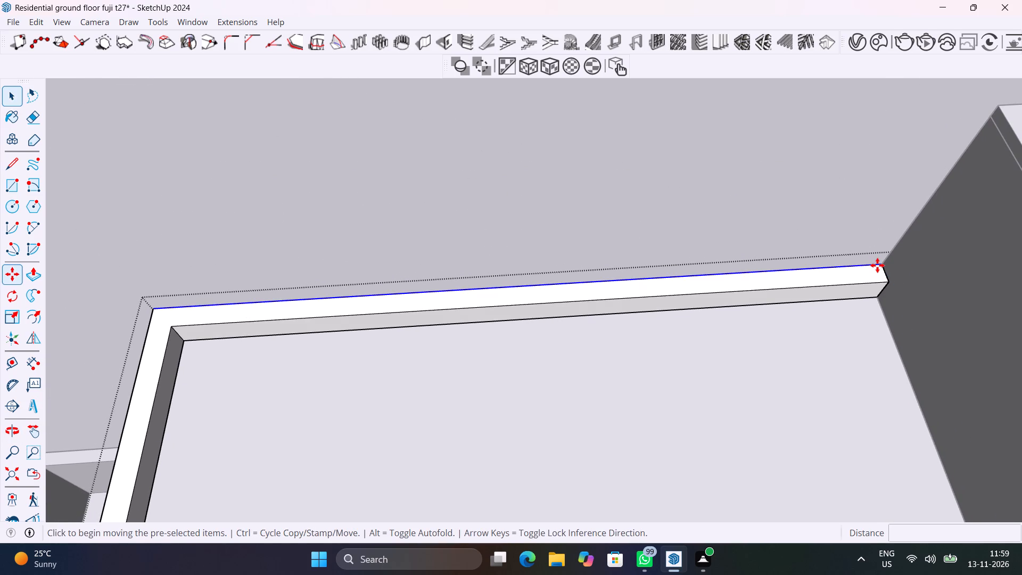
{"action": "scroll", "coordinate": [877, 265], "scroll_direction": "up", "scroll_amount": 10}
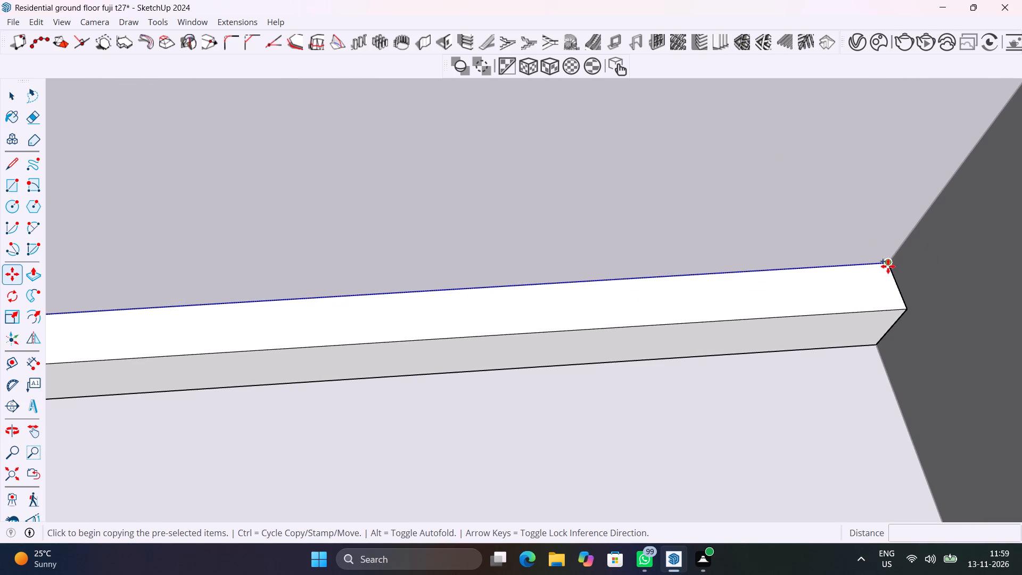
{"action": "left_click", "coordinate": [888, 265]}
{"action": "left_click", "coordinate": [895, 282]}
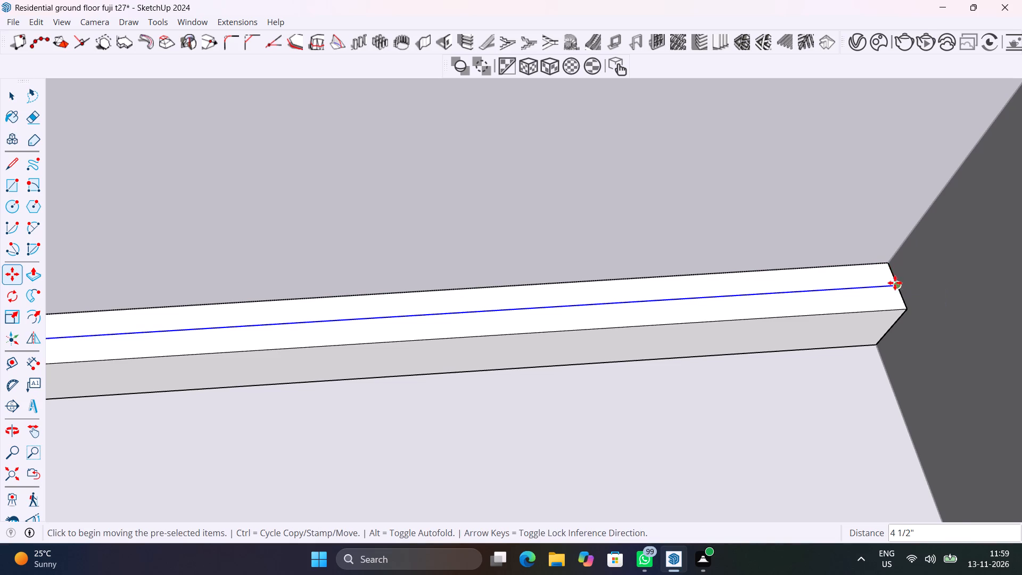
Copy the outer top edge of the remaining long parapet run 3 7/8" inward along the adjoining centre line.
{"action": "scroll", "coordinate": [898, 279], "scroll_direction": "down", "scroll_amount": 16}
{"action": "scroll", "coordinate": [400, 315], "scroll_direction": "up", "scroll_amount": 3}
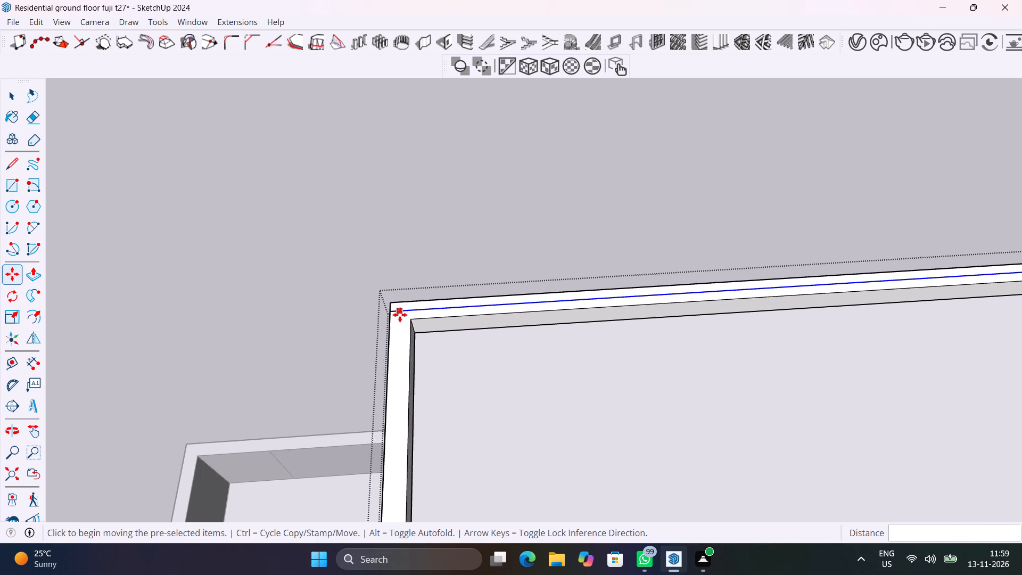
{"action": "scroll", "coordinate": [400, 315], "scroll_direction": "up", "scroll_amount": 11}
{"action": "key", "text": "space"}
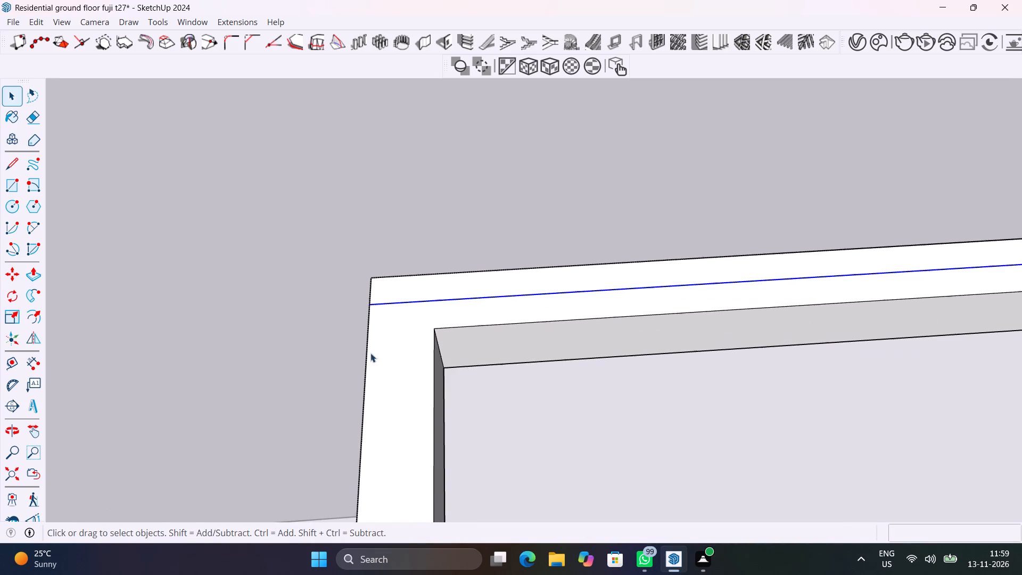
{"action": "left_click", "coordinate": [368, 362]}
{"action": "scroll", "coordinate": [368, 362], "scroll_direction": "down", "scroll_amount": 6}
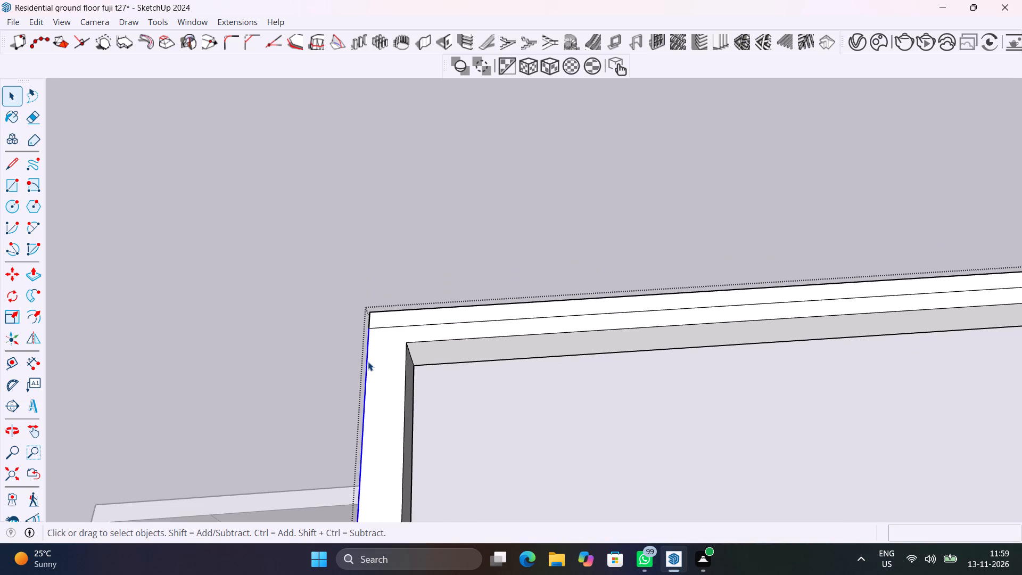
{"action": "key", "text": "m"}
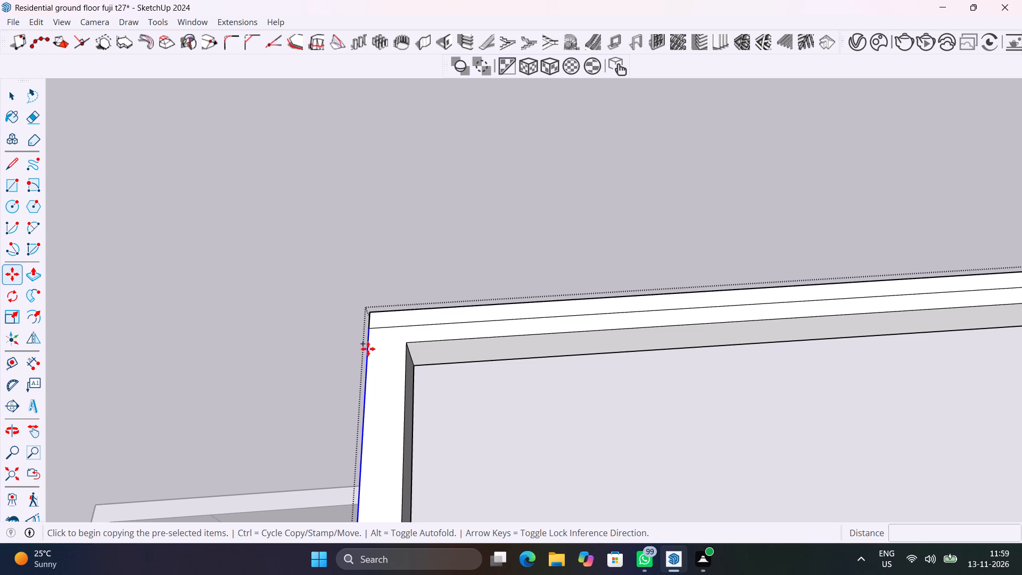
{"action": "scroll", "coordinate": [368, 338], "scroll_direction": "up", "scroll_amount": 5}
{"action": "left_click", "coordinate": [370, 321]}
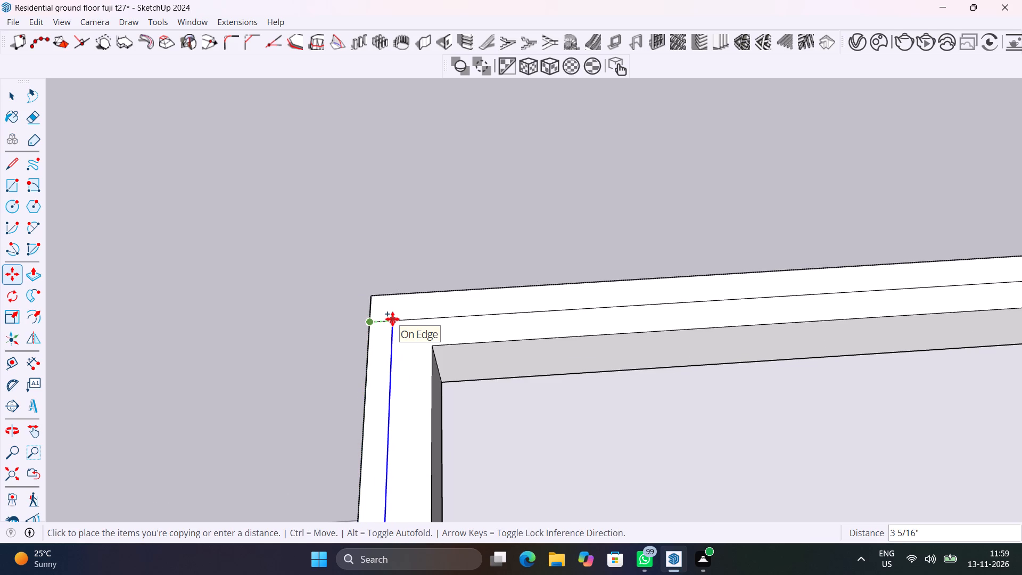
{"action": "scroll", "coordinate": [394, 319], "scroll_direction": "up", "scroll_amount": 5}
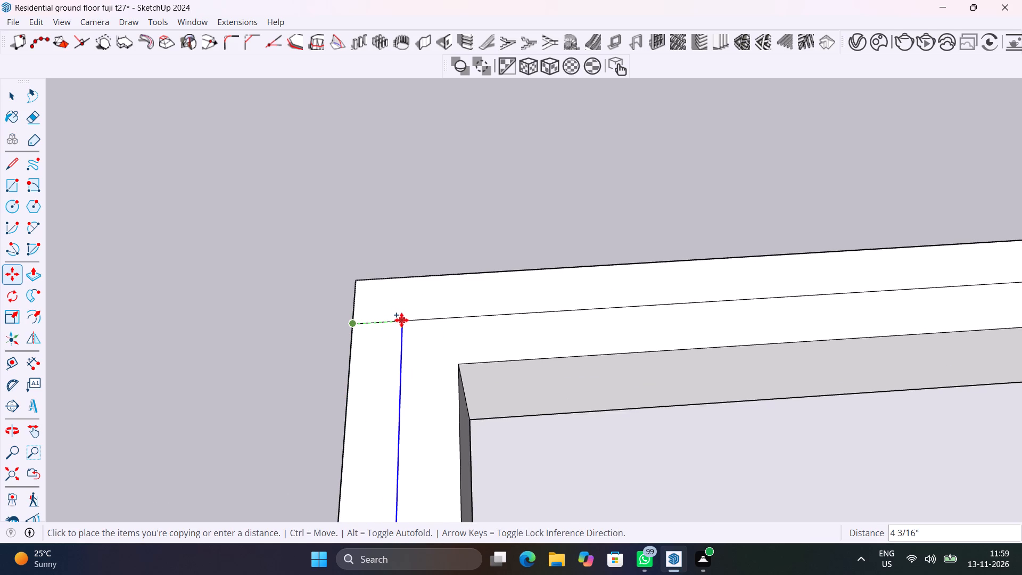
{"action": "left_click", "coordinate": [398, 320]}
{"action": "scroll", "coordinate": [486, 327], "scroll_direction": "down", "scroll_amount": 11}
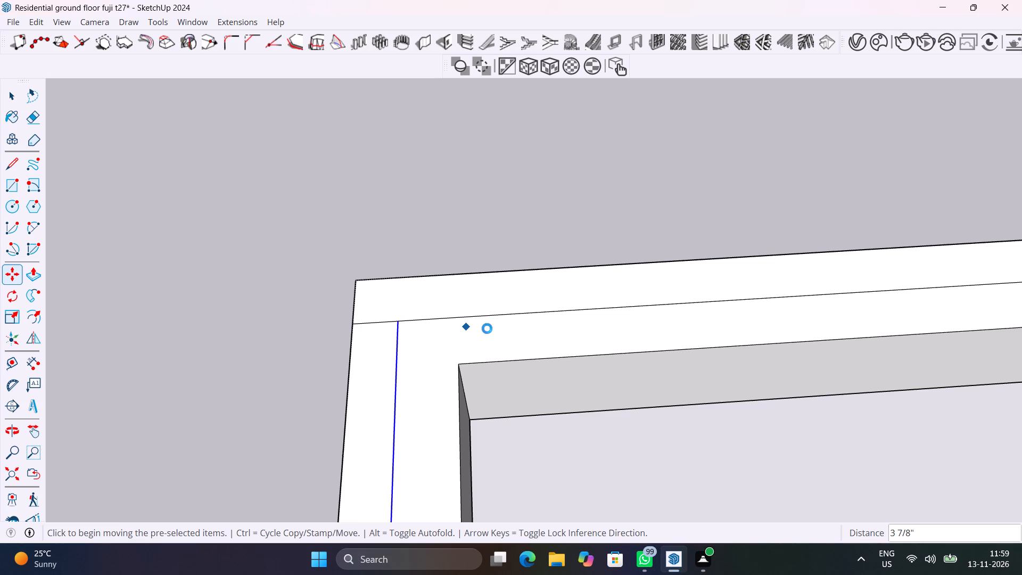
{"action": "scroll", "coordinate": [487, 328], "scroll_direction": "down", "scroll_amount": 7}
{"action": "scroll", "coordinate": [529, 375], "scroll_direction": "down", "scroll_amount": 14}
{"action": "key", "text": "space"}
Erase the short centre-line stubs that overrun to the outer edge at both corners of the parked-car side parapet.
{"action": "scroll", "coordinate": [529, 375], "scroll_direction": "down", "scroll_amount": 14}
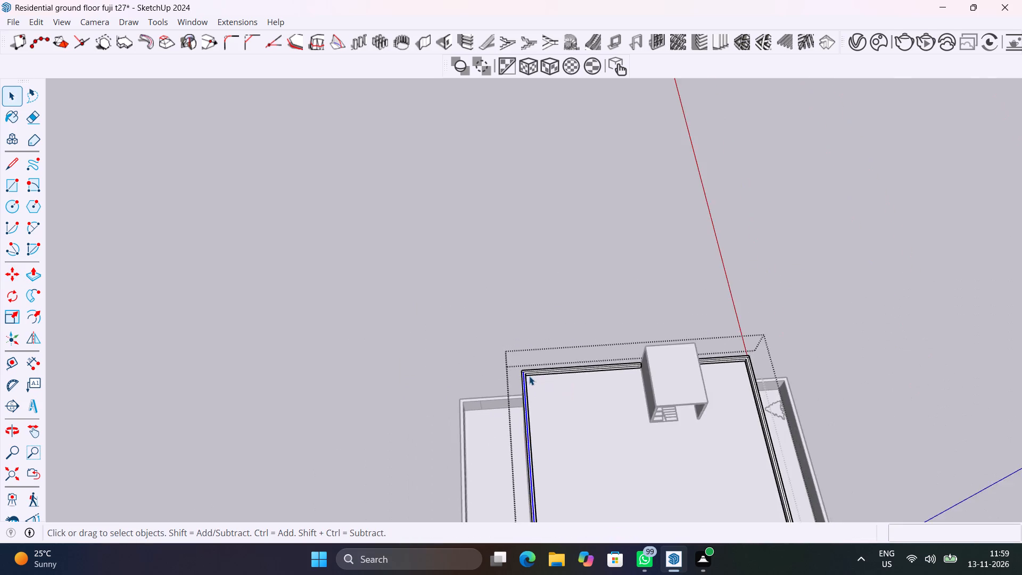
{"action": "scroll", "coordinate": [529, 376], "scroll_direction": "down", "scroll_amount": 6}
{"action": "middle_click_drag", "start_coordinate": [541, 398], "coordinate": [555, 291], "text": "shift"}
{"action": "scroll", "coordinate": [555, 290], "scroll_direction": "up", "scroll_amount": 1}
{"action": "scroll", "coordinate": [554, 392], "scroll_direction": "up", "scroll_amount": 11}
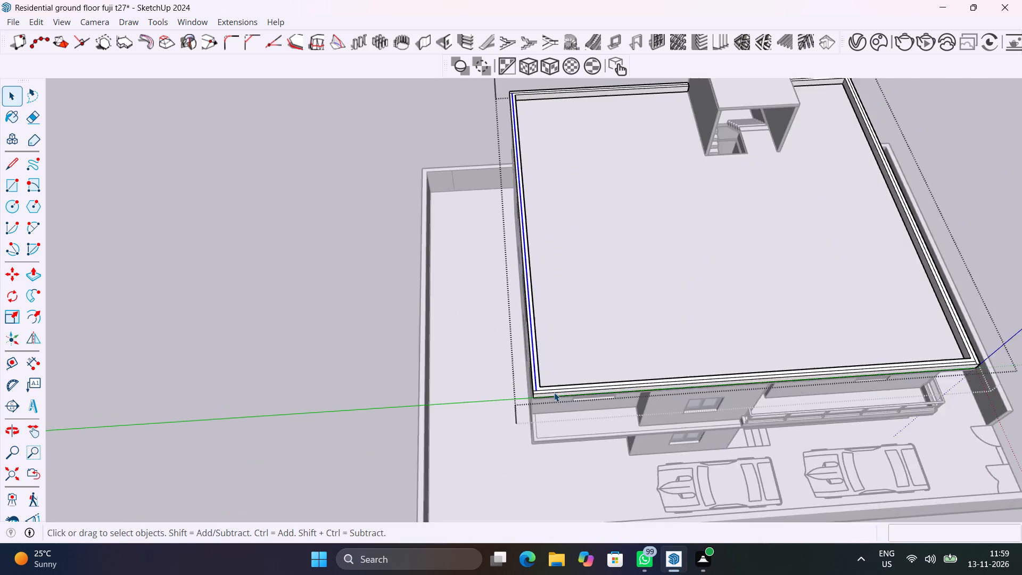
{"action": "scroll", "coordinate": [554, 392], "scroll_direction": "up", "scroll_amount": 1}
{"action": "scroll", "coordinate": [554, 392], "scroll_direction": "up", "scroll_amount": 20}
{"action": "scroll", "coordinate": [554, 392], "scroll_direction": "up", "scroll_amount": 2}
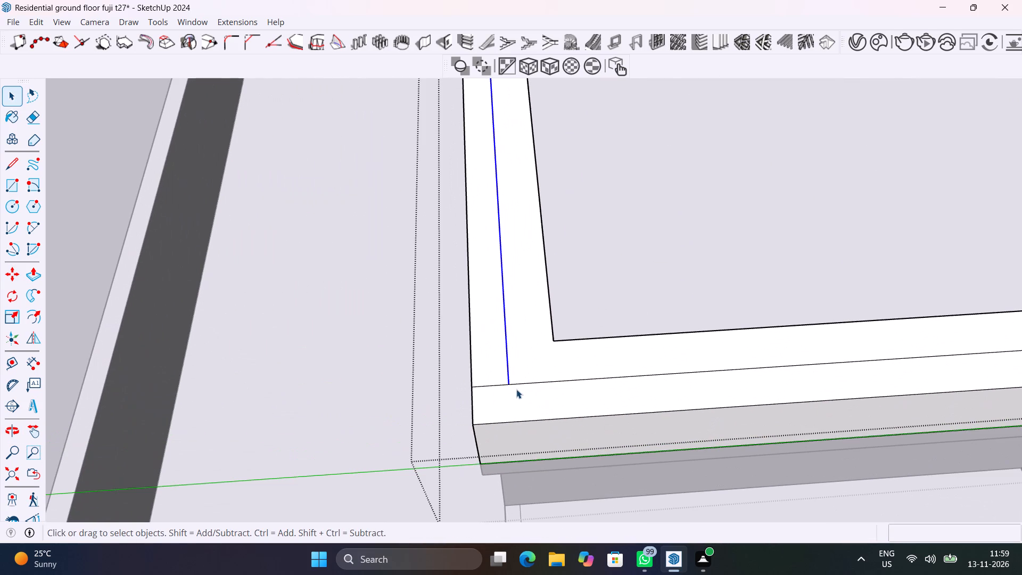
{"action": "key", "text": "e"}
{"action": "left_click_drag", "start_coordinate": [494, 387], "coordinate": [491, 381]}
{"action": "scroll", "coordinate": [490, 375], "scroll_direction": "down", "scroll_amount": 7}
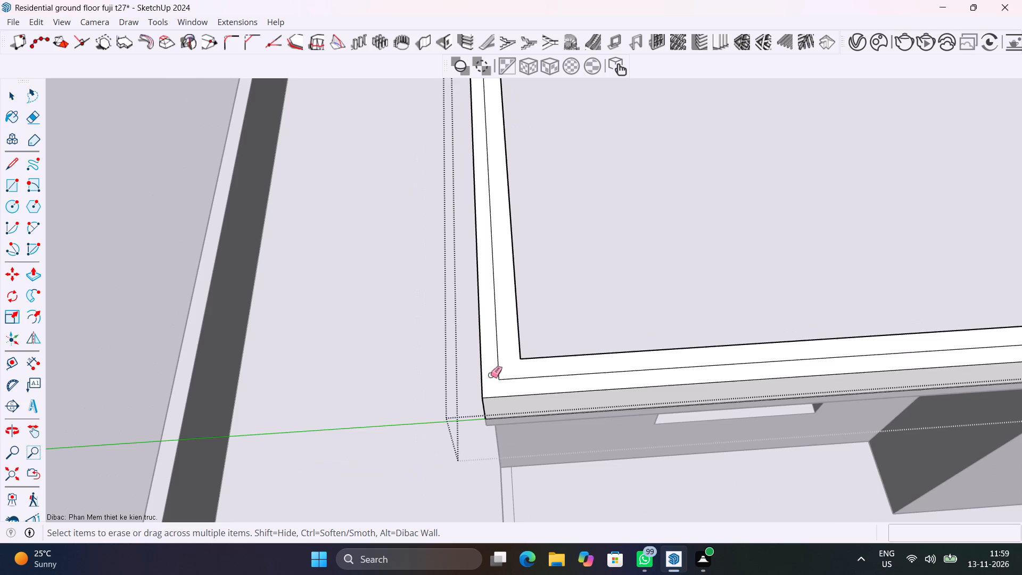
{"action": "scroll", "coordinate": [490, 375], "scroll_direction": "down", "scroll_amount": 20}
{"action": "scroll", "coordinate": [490, 375], "scroll_direction": "down", "scroll_amount": 1}
{"action": "scroll", "coordinate": [925, 344], "scroll_direction": "up", "scroll_amount": 7}
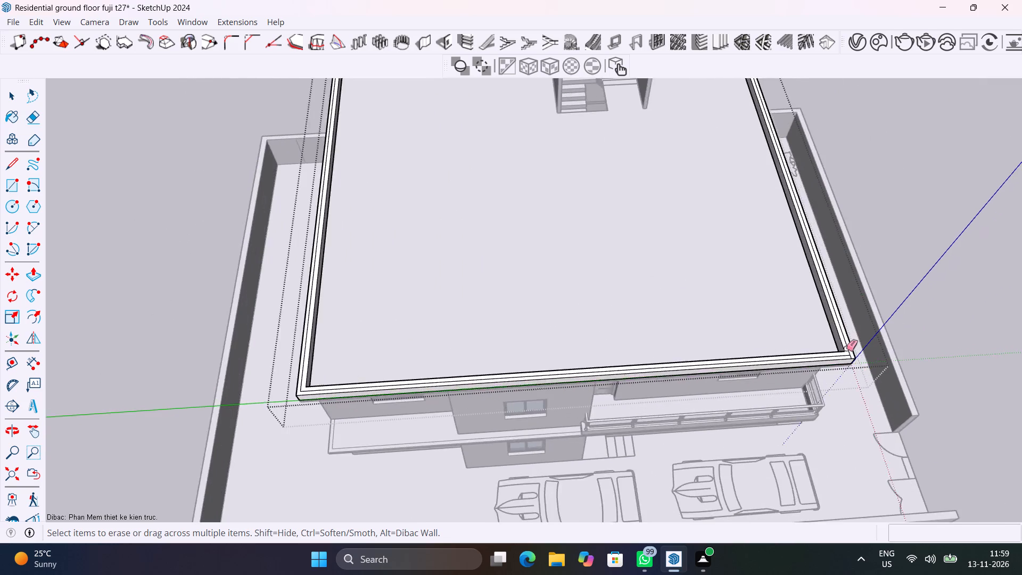
{"action": "scroll", "coordinate": [846, 348], "scroll_direction": "up", "scroll_amount": 20}
{"action": "left_click_drag", "start_coordinate": [897, 392], "coordinate": [901, 393]}
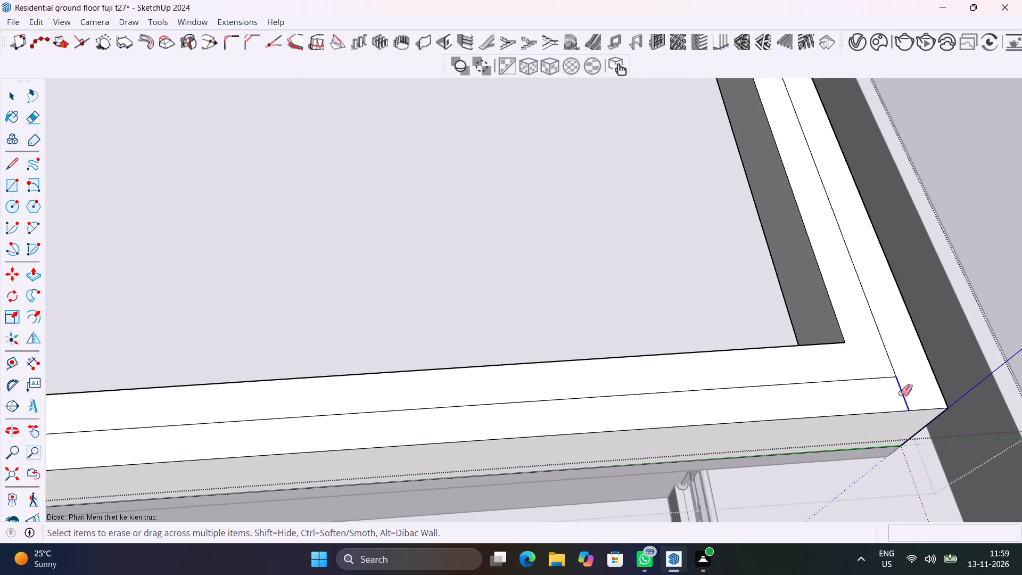
{"action": "left_click_drag", "start_coordinate": [901, 393], "coordinate": [917, 393]}
{"action": "scroll", "coordinate": [898, 396], "scroll_direction": "down", "scroll_amount": 20}
{"action": "scroll", "coordinate": [898, 396], "scroll_direction": "down", "scroll_amount": 3}
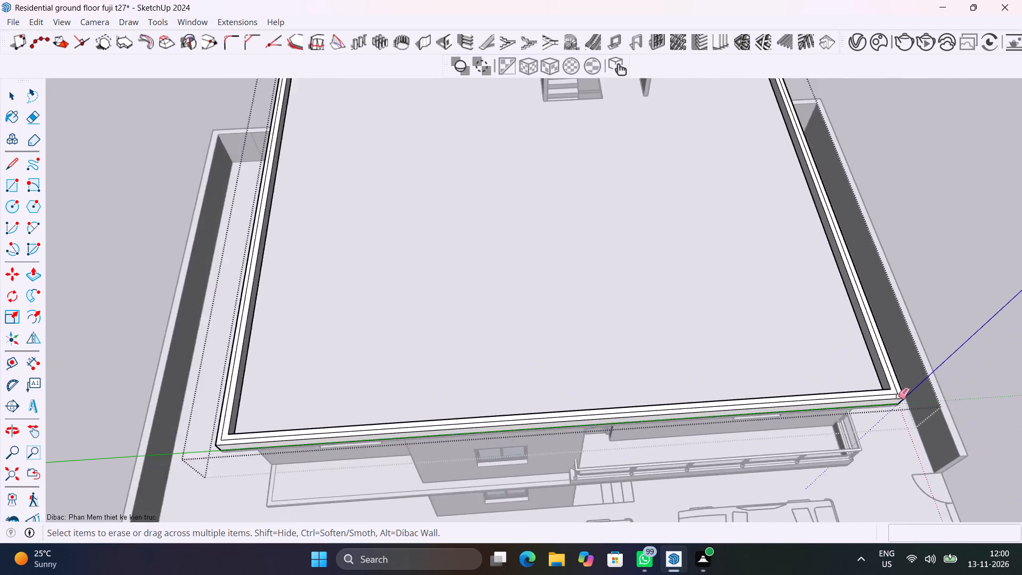
Erase the overrunning centre-line stubs at both parapet corners on the stair-tower side.
{"action": "scroll", "coordinate": [898, 396], "scroll_direction": "down", "scroll_amount": 10}
{"action": "scroll", "coordinate": [567, 182], "scroll_direction": "up", "scroll_amount": 5}
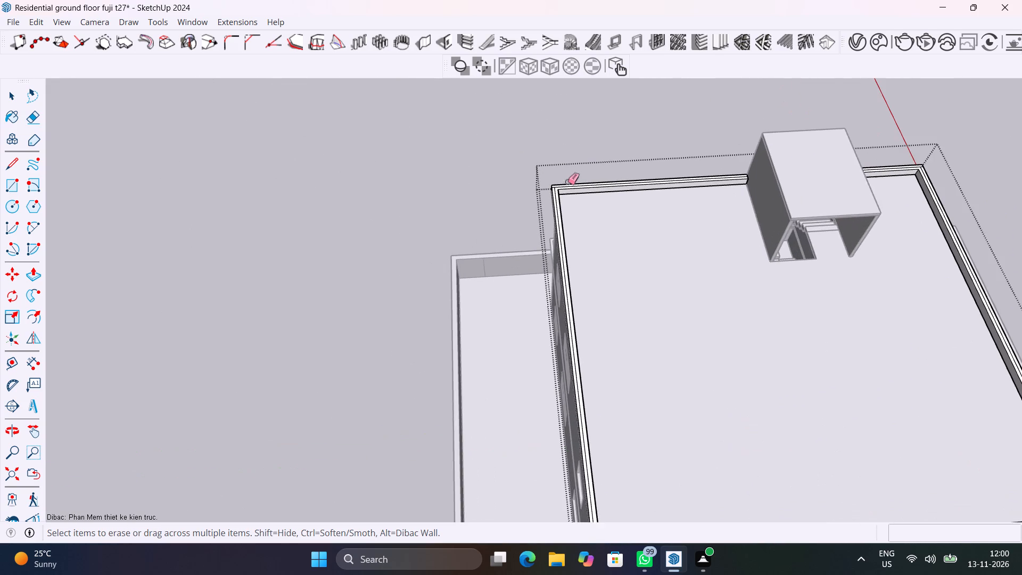
{"action": "scroll", "coordinate": [567, 181], "scroll_direction": "up", "scroll_amount": 9}
{"action": "scroll", "coordinate": [557, 187], "scroll_direction": "up", "scroll_amount": 14}
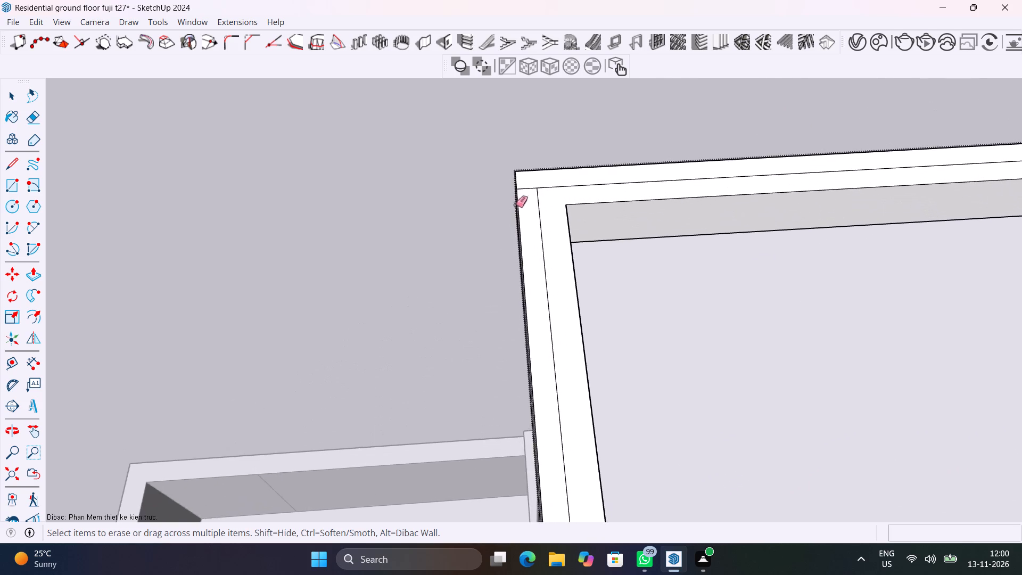
{"action": "scroll", "coordinate": [517, 202], "scroll_direction": "up", "scroll_amount": 5}
{"action": "left_click_drag", "start_coordinate": [527, 189], "coordinate": [538, 170]}
{"action": "scroll", "coordinate": [538, 170], "scroll_direction": "down", "scroll_amount": 12}
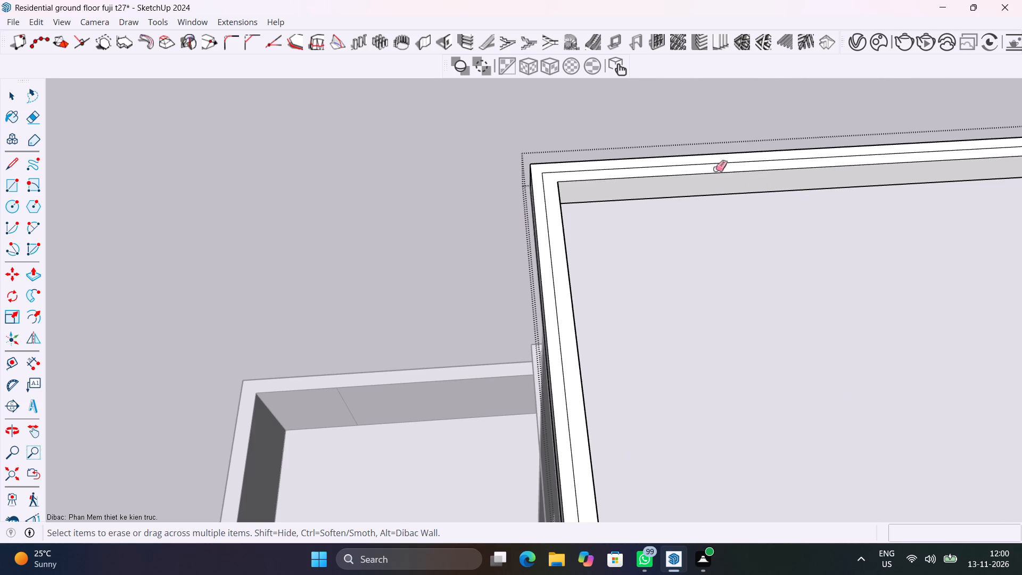
{"action": "middle_click_drag", "start_coordinate": [749, 190], "coordinate": [316, 321]}
{"action": "scroll", "coordinate": [423, 324], "scroll_direction": "down", "scroll_amount": 5}
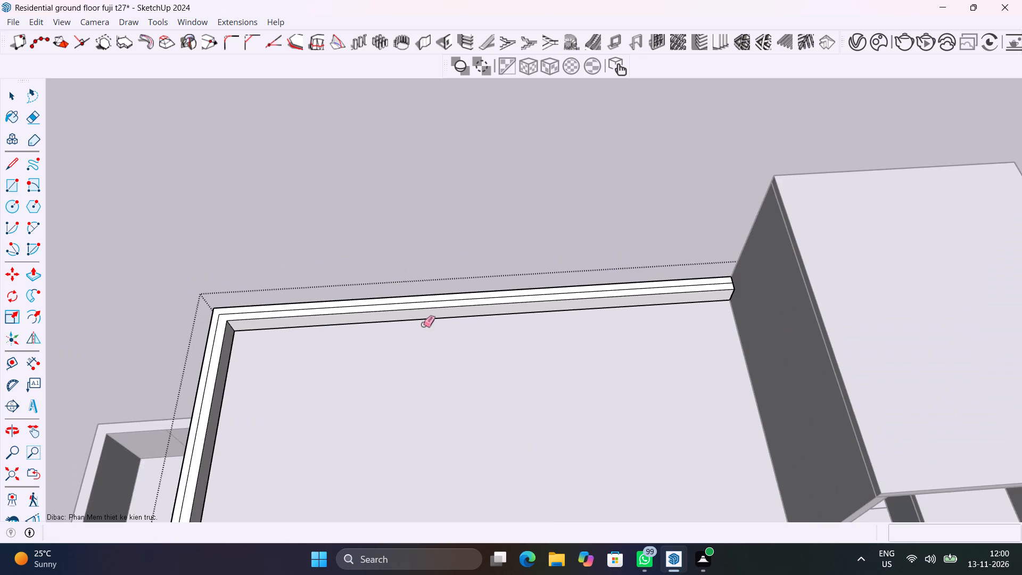
{"action": "scroll", "coordinate": [669, 292], "scroll_direction": "down", "scroll_amount": 12}
{"action": "scroll", "coordinate": [817, 287], "scroll_direction": "up", "scroll_amount": 6}
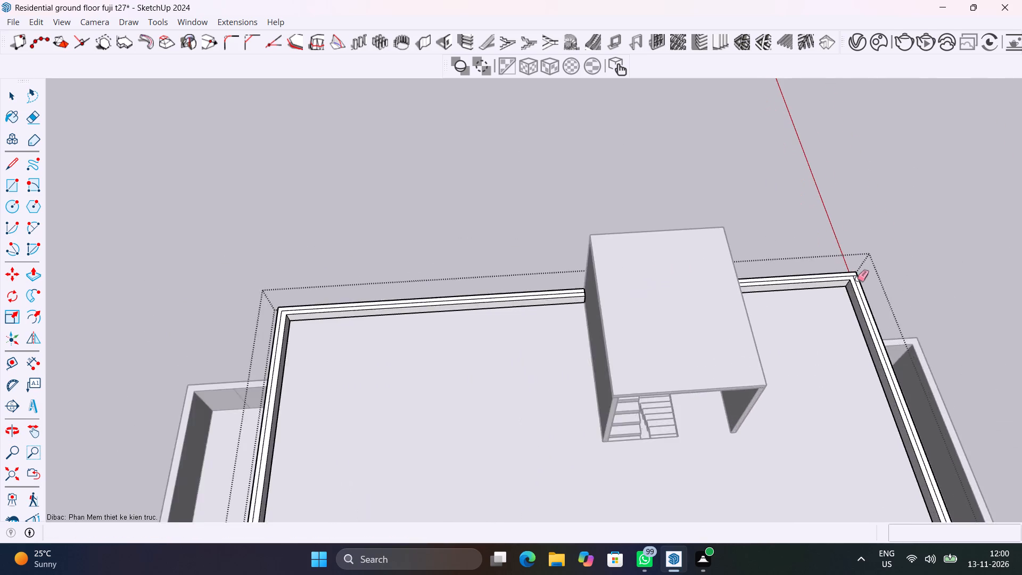
{"action": "scroll", "coordinate": [857, 278], "scroll_direction": "up", "scroll_amount": 20}
{"action": "scroll", "coordinate": [857, 278], "scroll_direction": "up", "scroll_amount": 3}
{"action": "left_click", "coordinate": [841, 268]}
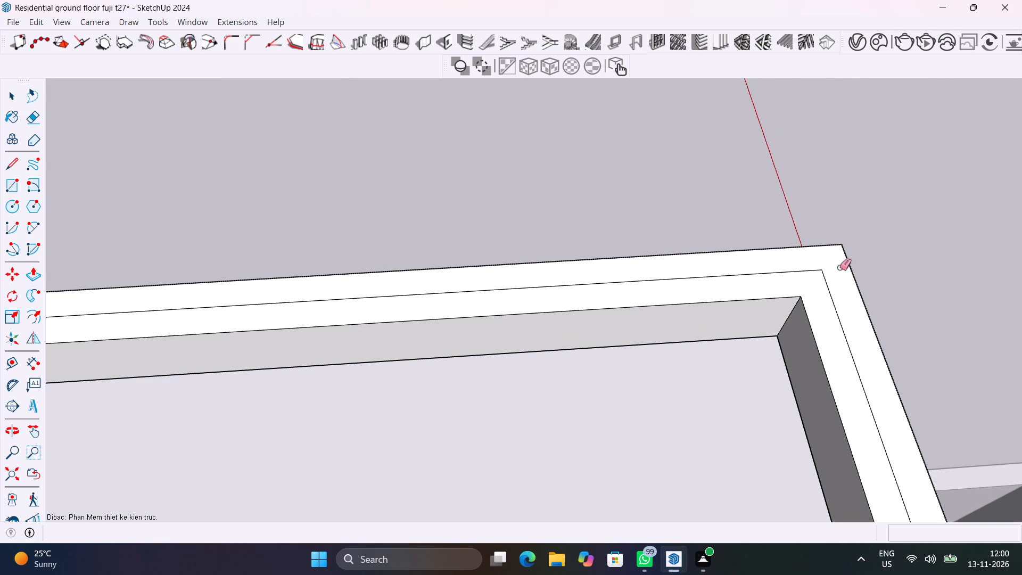
{"action": "scroll", "coordinate": [817, 305], "scroll_direction": "down", "scroll_amount": 7}
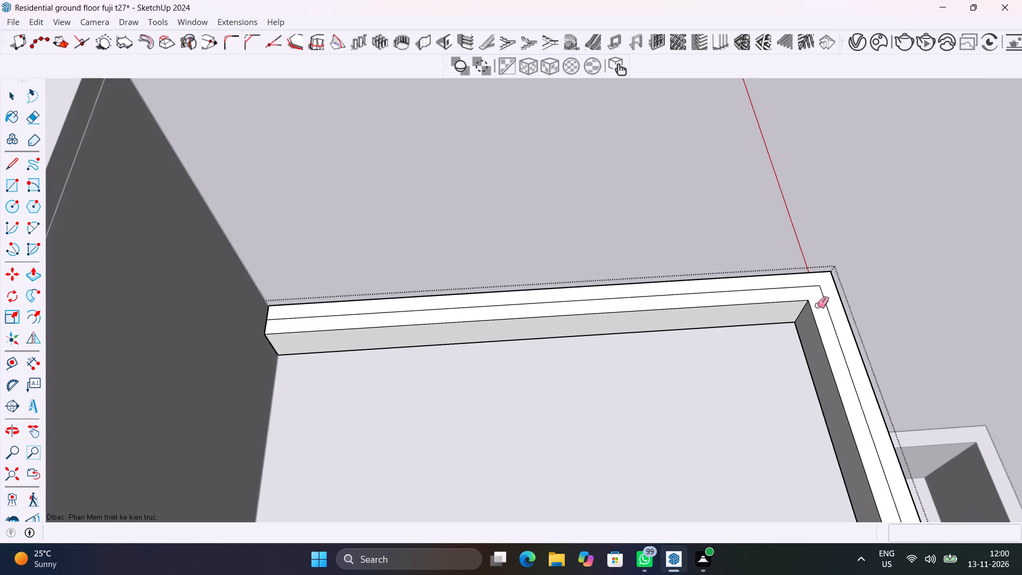
{"action": "scroll", "coordinate": [817, 305], "scroll_direction": "down", "scroll_amount": 20}
{"action": "scroll", "coordinate": [817, 305], "scroll_direction": "down", "scroll_amount": 13}
{"action": "scroll", "coordinate": [852, 410], "scroll_direction": "up", "scroll_amount": 2}
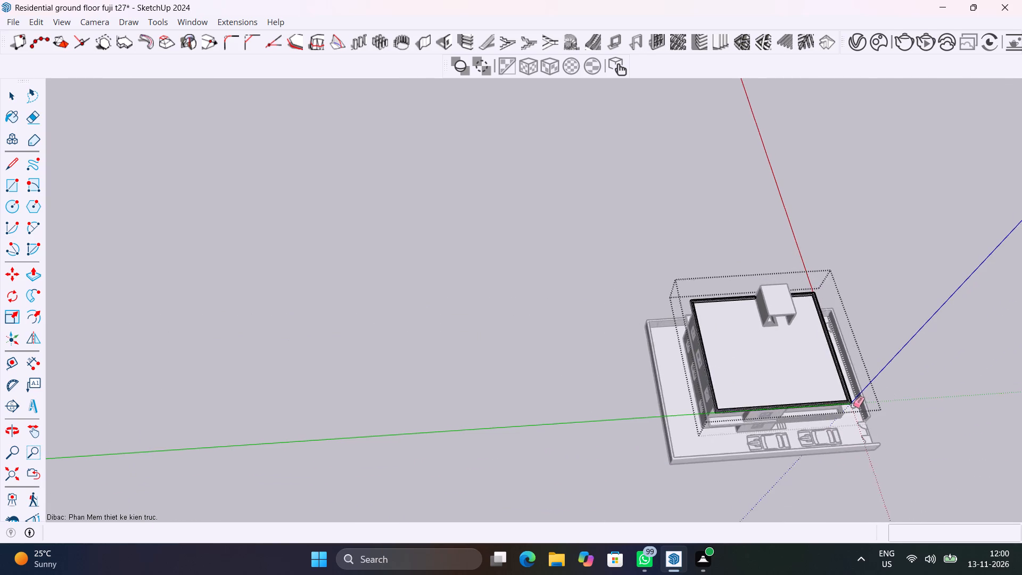
{"action": "scroll", "coordinate": [853, 405], "scroll_direction": "up", "scroll_amount": 19}
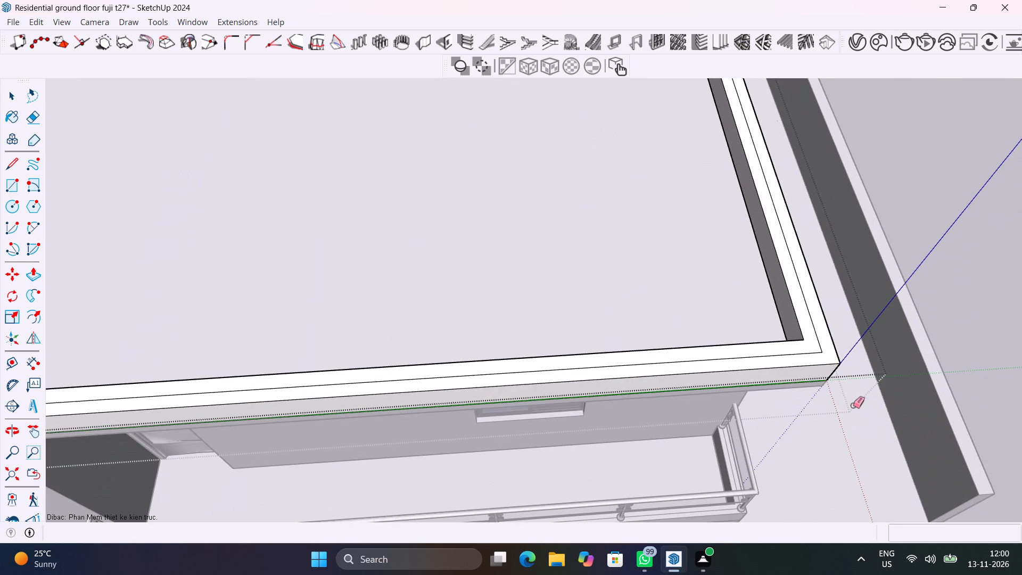
{"action": "key", "text": "space"}
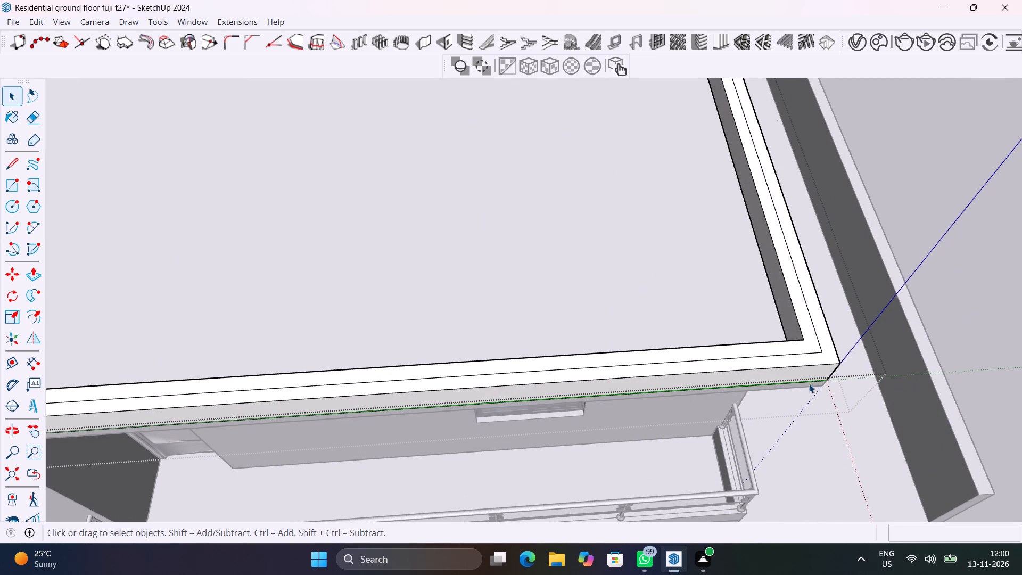
Check the finished centre lines around the roof and close the parapet group for editing.
{"action": "scroll", "coordinate": [807, 379], "scroll_direction": "down", "scroll_amount": 6}
{"action": "scroll", "coordinate": [835, 415], "scroll_direction": "down", "scroll_amount": 1}
{"action": "middle_click_drag", "start_coordinate": [833, 414], "coordinate": [545, 453]}
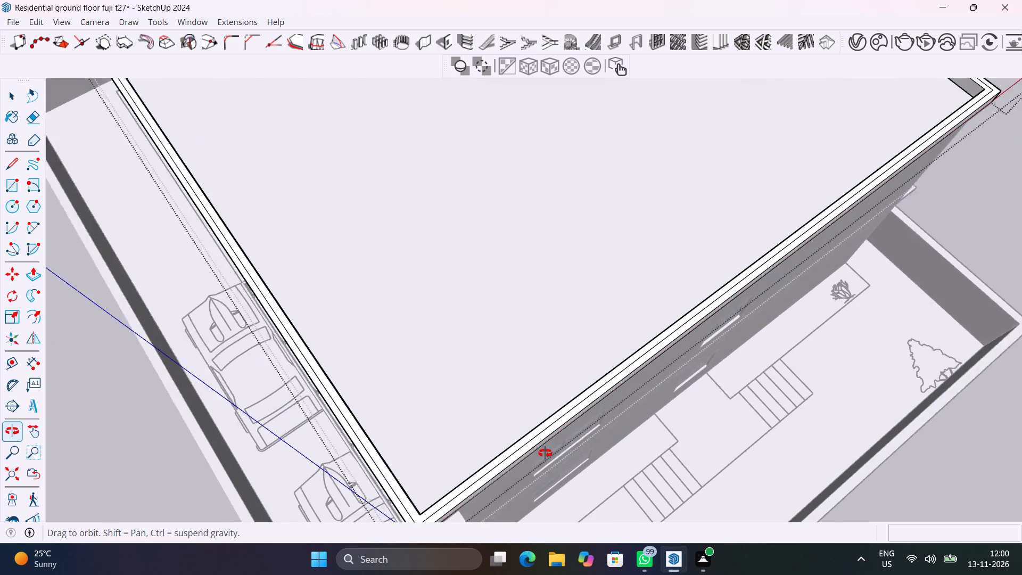
{"action": "middle_click_drag", "start_coordinate": [545, 453], "coordinate": [540, 451]}
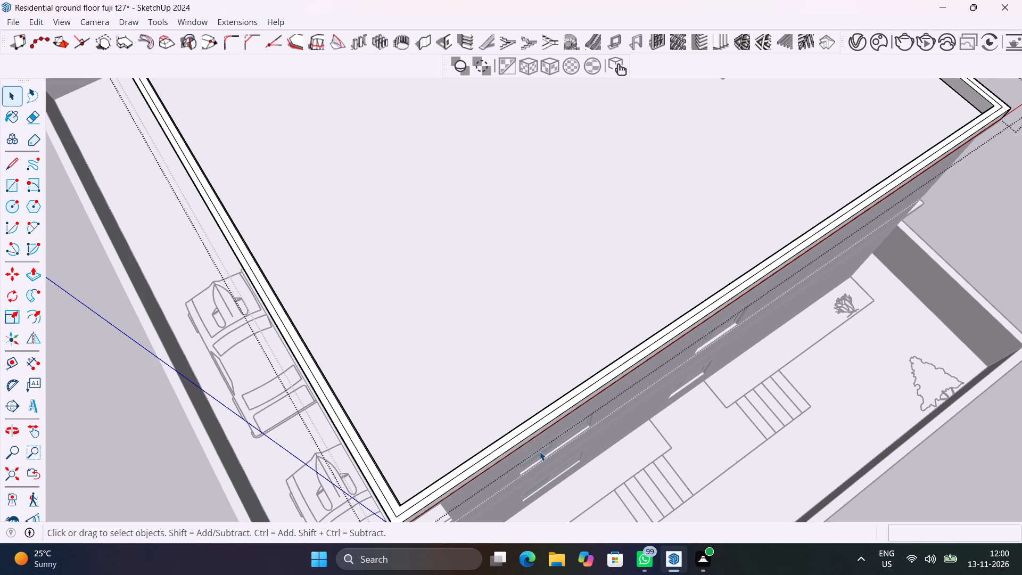
{"action": "scroll", "coordinate": [540, 451], "scroll_direction": "up", "scroll_amount": 1}
{"action": "scroll", "coordinate": [540, 451], "scroll_direction": "down", "scroll_amount": 4}
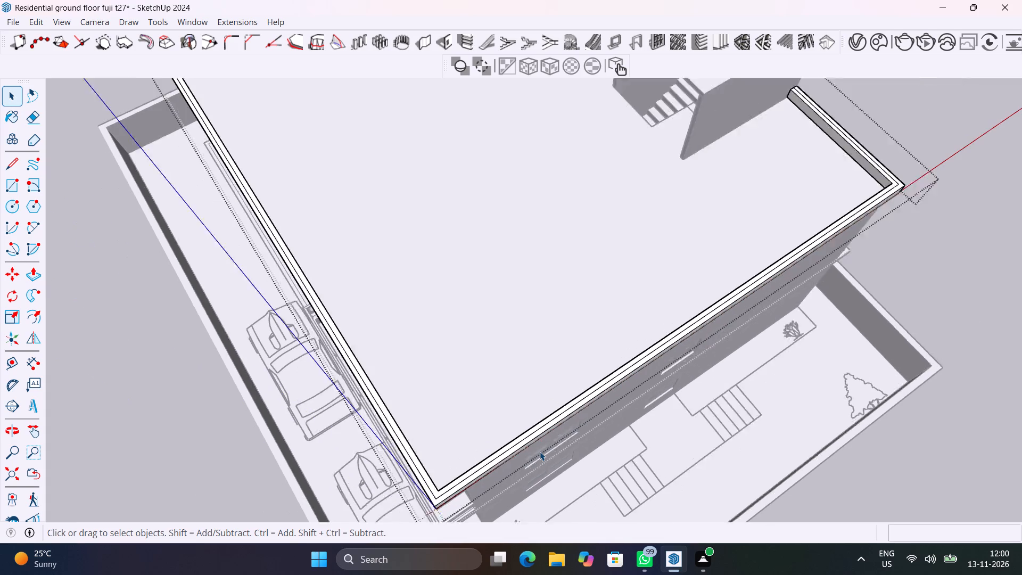
{"action": "scroll", "coordinate": [540, 451], "scroll_direction": "down", "scroll_amount": 2}
{"action": "middle_click_drag", "start_coordinate": [592, 344], "coordinate": [440, 404], "text": "shift"}
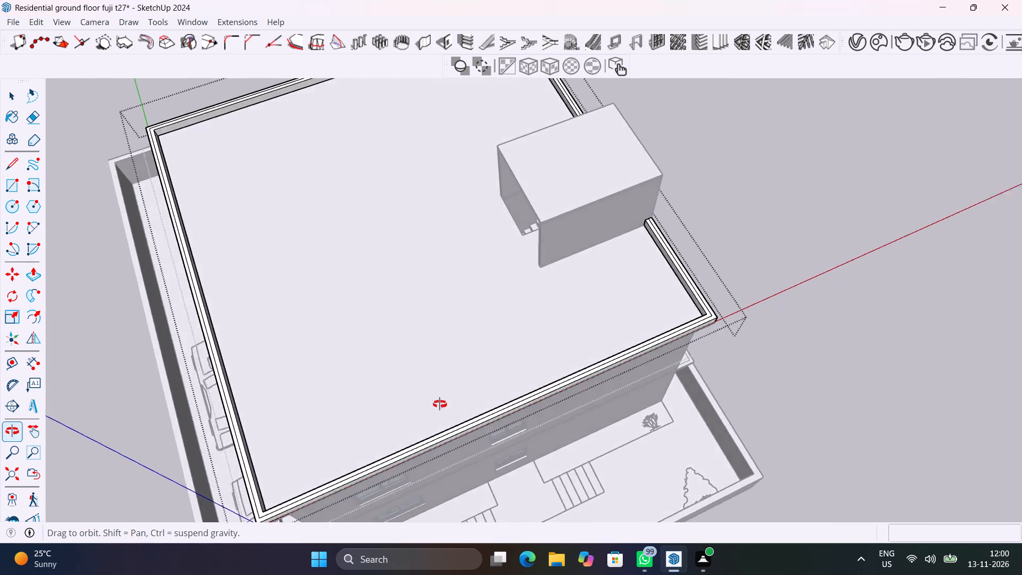
{"action": "middle_click_drag", "start_coordinate": [440, 404], "coordinate": [578, 395], "text": "shift"}
{"action": "left_click", "coordinate": [822, 313]}
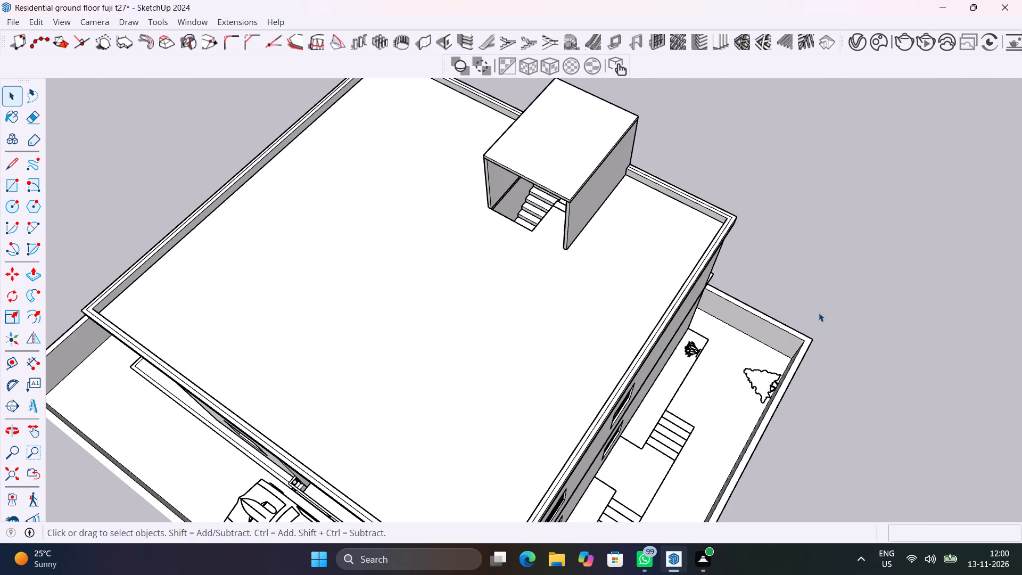
Examine the stair tower's staircase from above and below, including the steps meeting the roof slab and the surrounding stairwell walls.
{"action": "middle_click_drag", "start_coordinate": [649, 310], "coordinate": [829, 387], "text": "shift"}
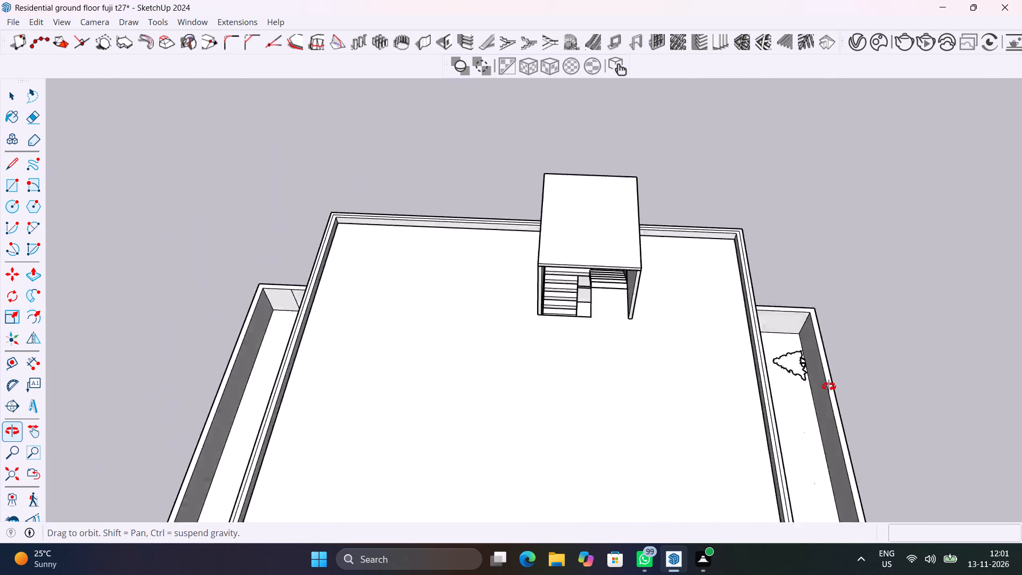
{"action": "middle_click_drag", "start_coordinate": [829, 387], "coordinate": [880, 298], "text": "shift"}
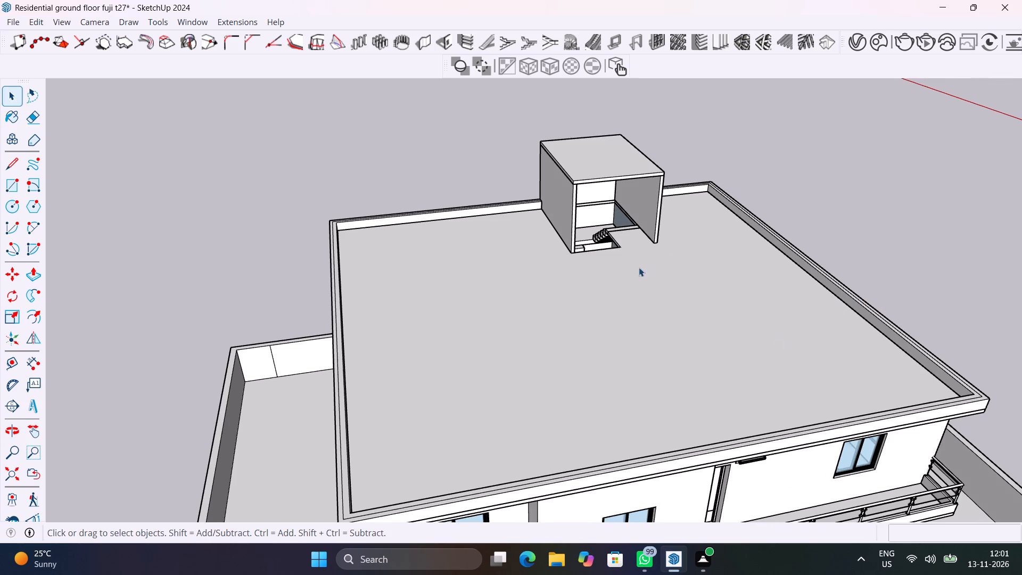
{"action": "scroll", "coordinate": [682, 237], "scroll_direction": "up", "scroll_amount": 10}
{"action": "middle_click_drag", "start_coordinate": [690, 304], "coordinate": [803, 367]}
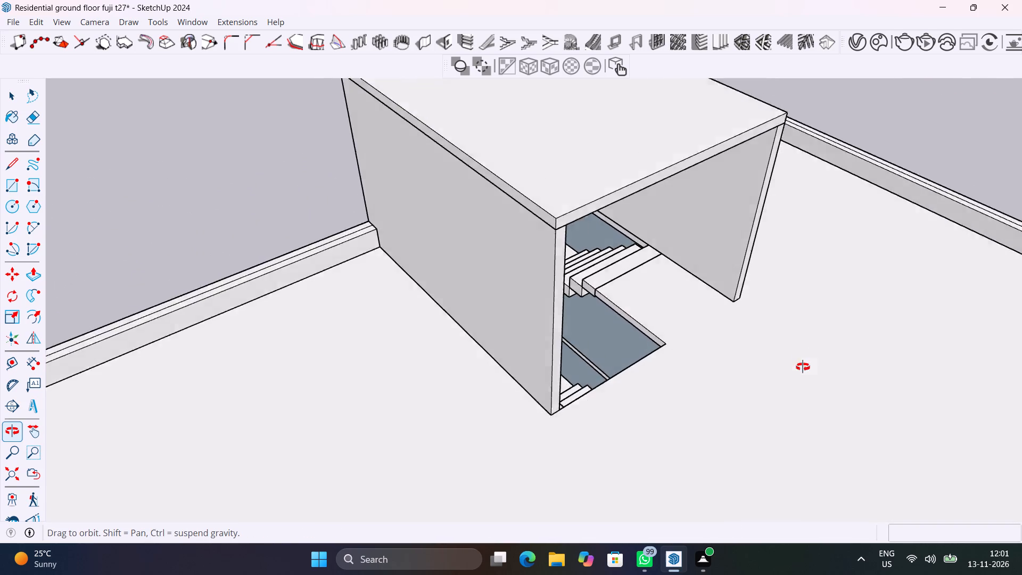
{"action": "middle_click_drag", "start_coordinate": [803, 367], "coordinate": [777, 354]}
{"action": "scroll", "coordinate": [597, 251], "scroll_direction": "up", "scroll_amount": 11}
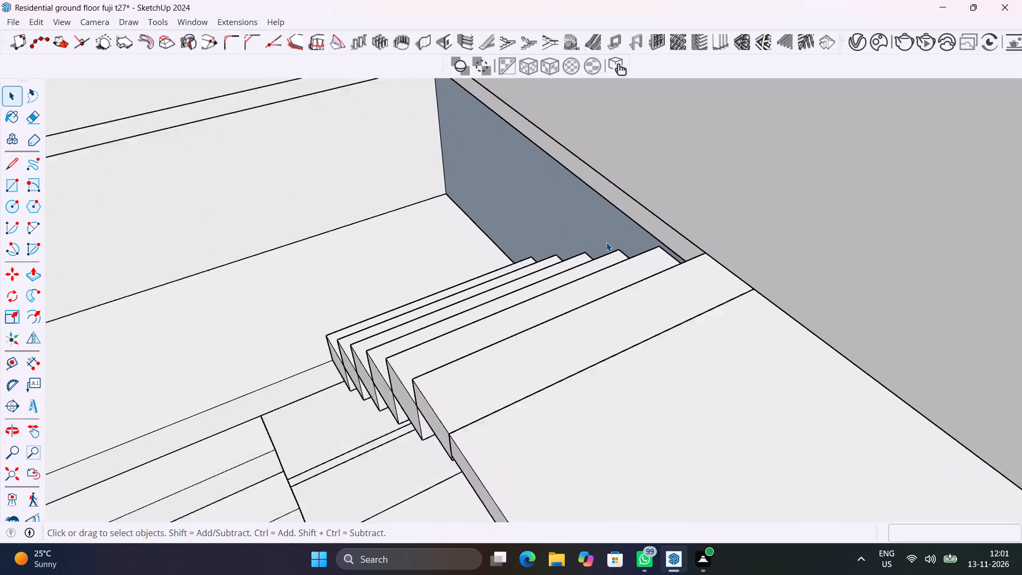
{"action": "scroll", "coordinate": [606, 242], "scroll_direction": "up", "scroll_amount": 2}
{"action": "middle_click_drag", "start_coordinate": [615, 255], "coordinate": [739, 124]}
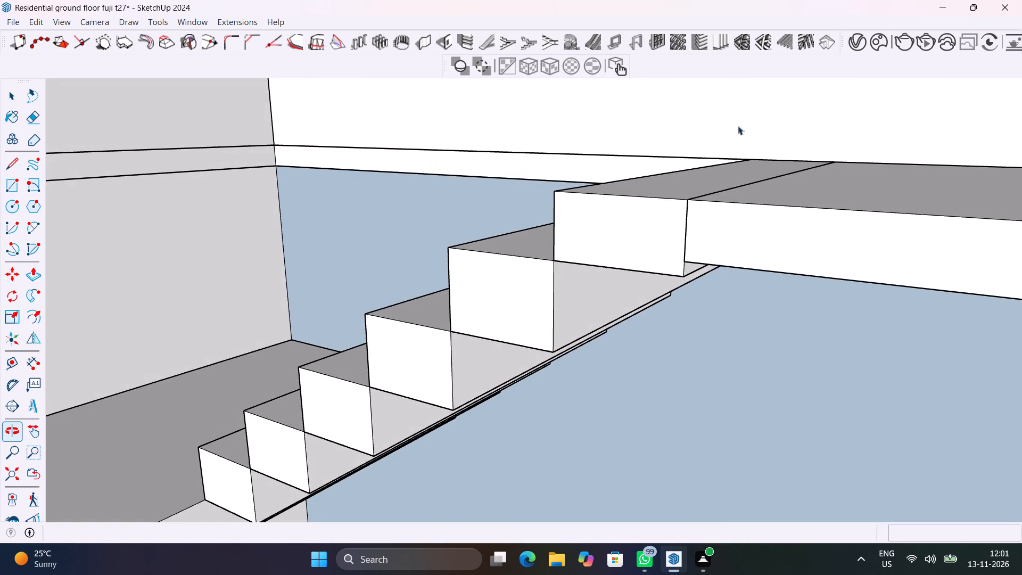
{"action": "middle_click_drag", "start_coordinate": [630, 435], "coordinate": [355, 364]}
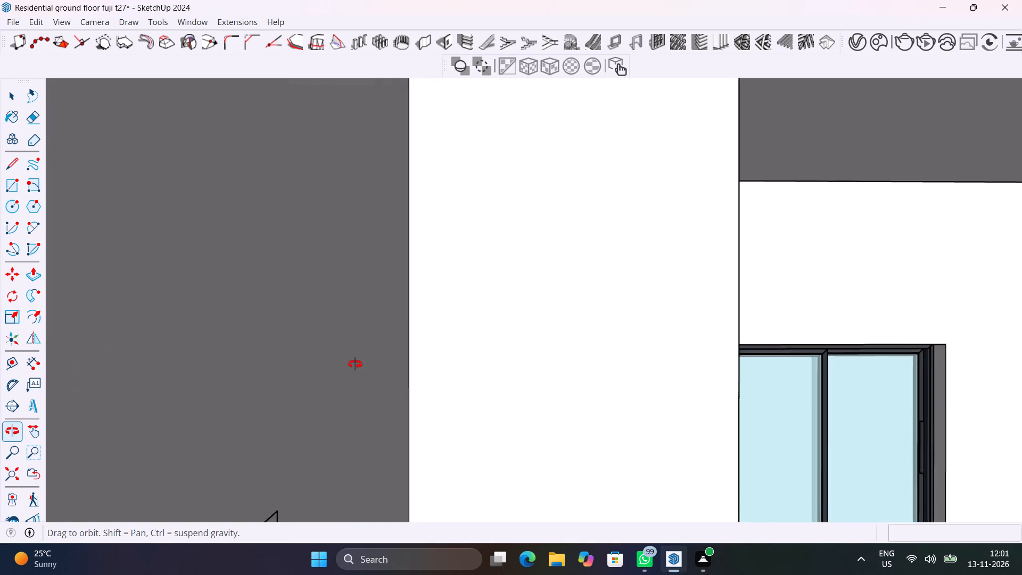
{"action": "middle_click_drag", "start_coordinate": [355, 364], "coordinate": [510, 391]}
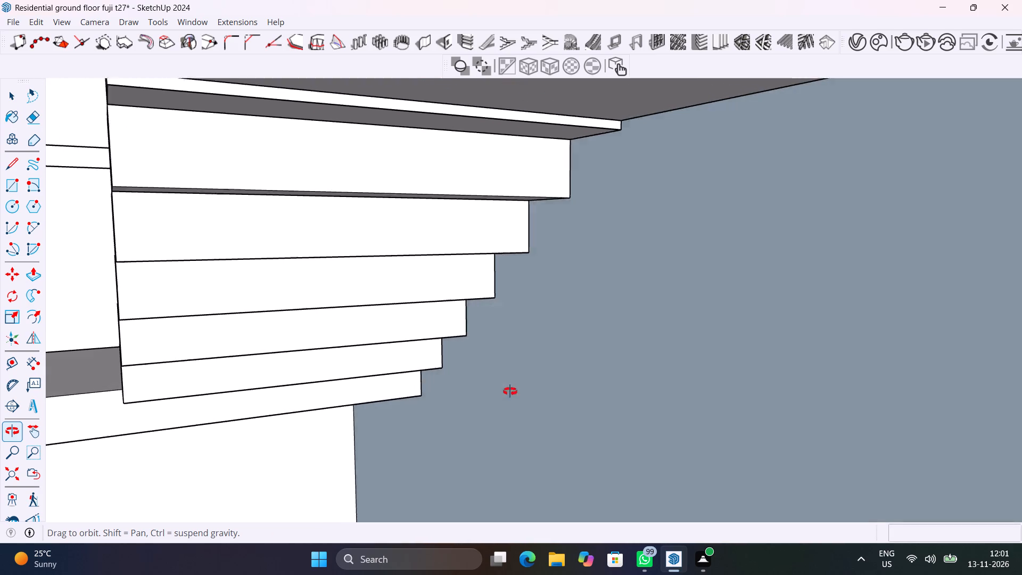
{"action": "middle_click_drag", "start_coordinate": [510, 391], "coordinate": [606, 425]}
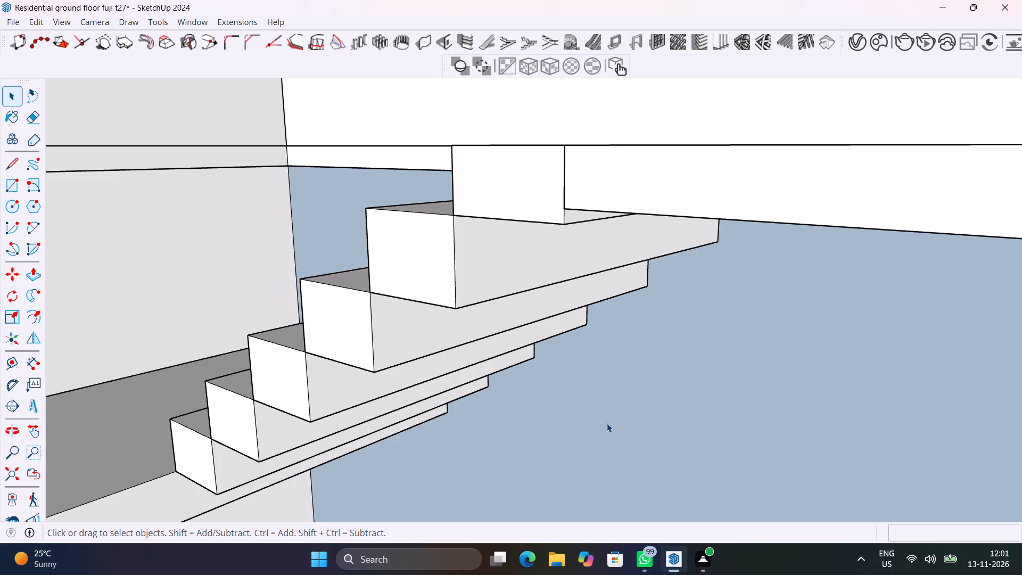
{"action": "scroll", "coordinate": [588, 446], "scroll_direction": "down", "scroll_amount": 6}
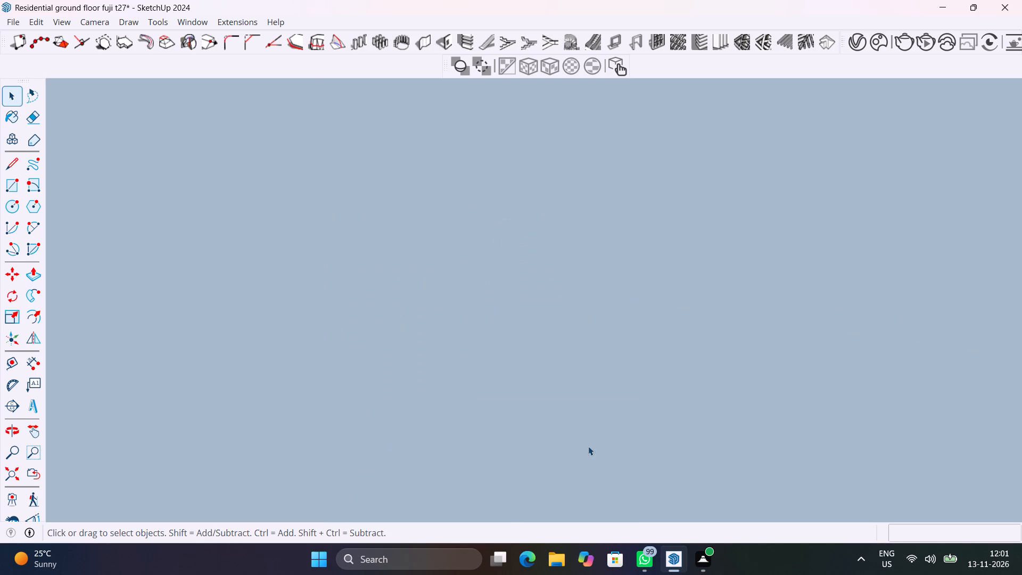
{"action": "middle_click_drag", "start_coordinate": [626, 481], "coordinate": [395, 426]}
{"action": "scroll", "coordinate": [466, 402], "scroll_direction": "down", "scroll_amount": 20}
{"action": "scroll", "coordinate": [466, 402], "scroll_direction": "down", "scroll_amount": 2}
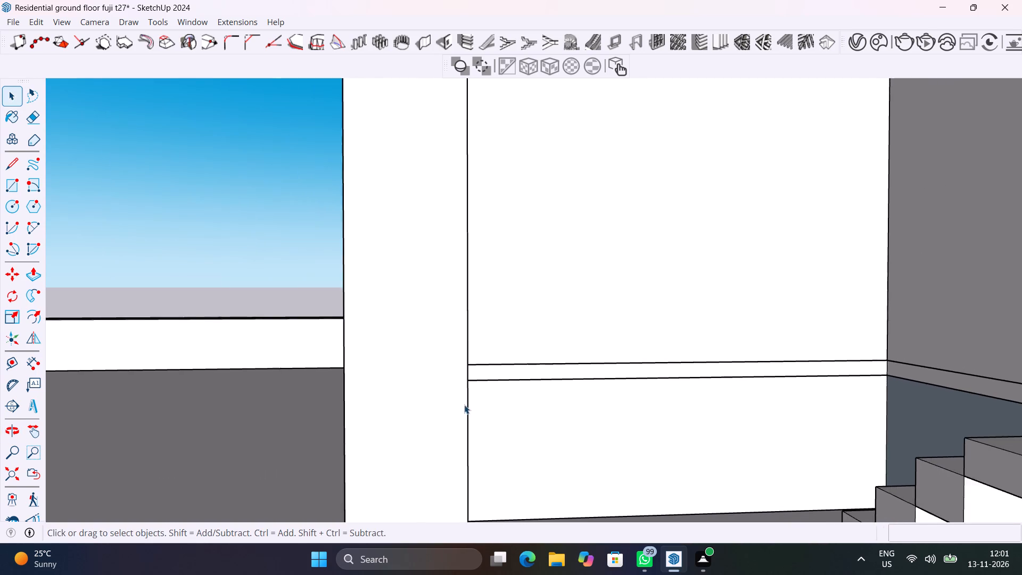
{"action": "scroll", "coordinate": [464, 405], "scroll_direction": "down", "scroll_amount": 20}
{"action": "scroll", "coordinate": [464, 405], "scroll_direction": "down", "scroll_amount": 1}
{"action": "middle_click_drag", "start_coordinate": [518, 457], "coordinate": [556, 564]}
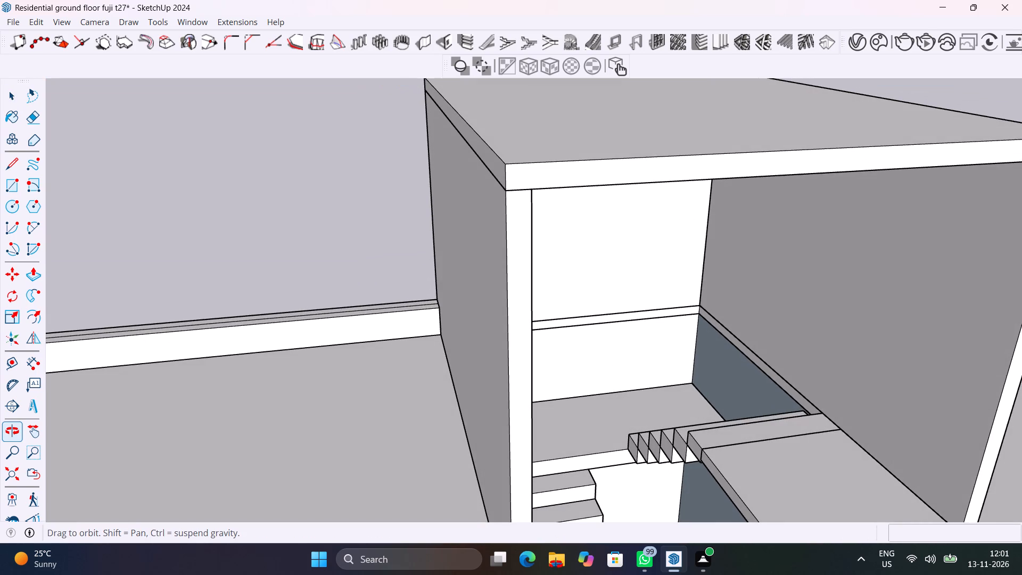
{"action": "middle_click_drag", "start_coordinate": [556, 564], "coordinate": [505, 559]}
{"action": "scroll", "coordinate": [614, 481], "scroll_direction": "up", "scroll_amount": 12}
{"action": "middle_click_drag", "start_coordinate": [615, 472], "coordinate": [651, 314]}
{"action": "scroll", "coordinate": [569, 388], "scroll_direction": "up", "scroll_amount": 1}
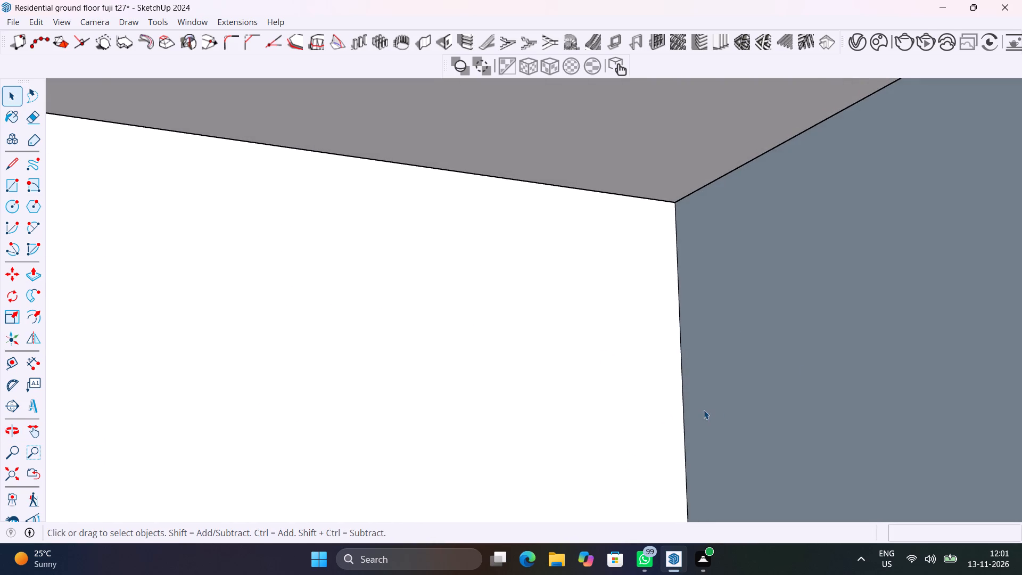
{"action": "scroll", "coordinate": [704, 409], "scroll_direction": "down", "scroll_amount": 5}
{"action": "middle_click_drag", "start_coordinate": [614, 455], "coordinate": [614, 455], "text": "shift"}
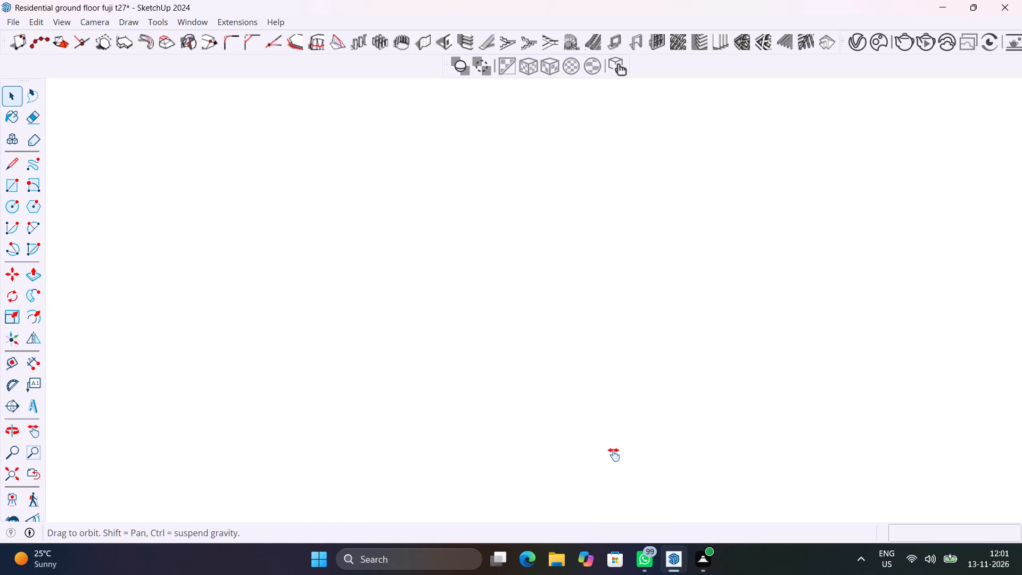
{"action": "middle_click_drag", "start_coordinate": [614, 455], "coordinate": [548, 323], "text": "shift"}
{"action": "left_click", "coordinate": [3, 480]}
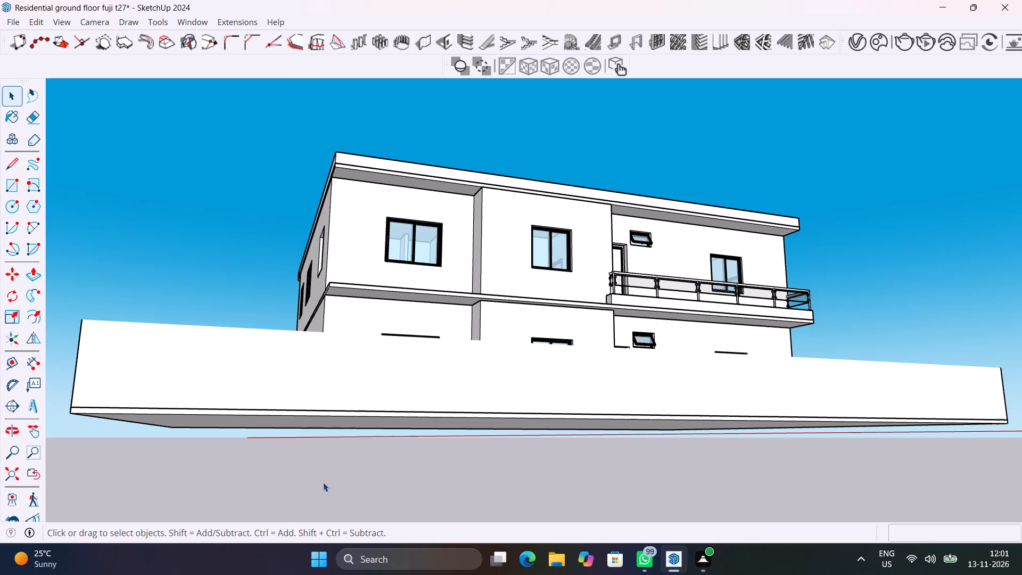
Open the stair tower's wall group and reverse the back-facing inner face of the side wall beside the stair opening.
{"action": "middle_click_drag", "start_coordinate": [599, 393], "coordinate": [0, 540]}
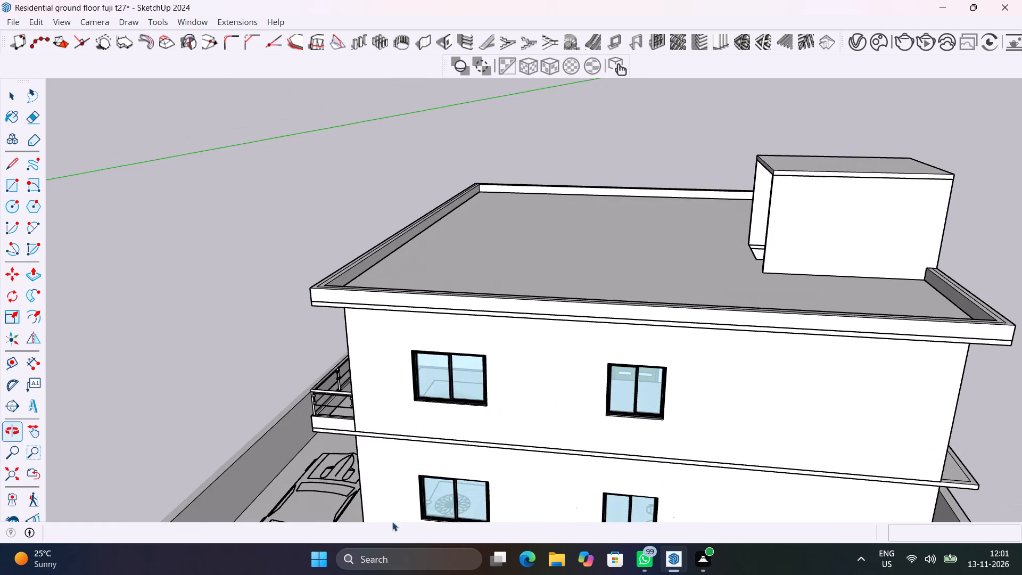
{"action": "middle_click_drag", "start_coordinate": [658, 506], "coordinate": [65, 564]}
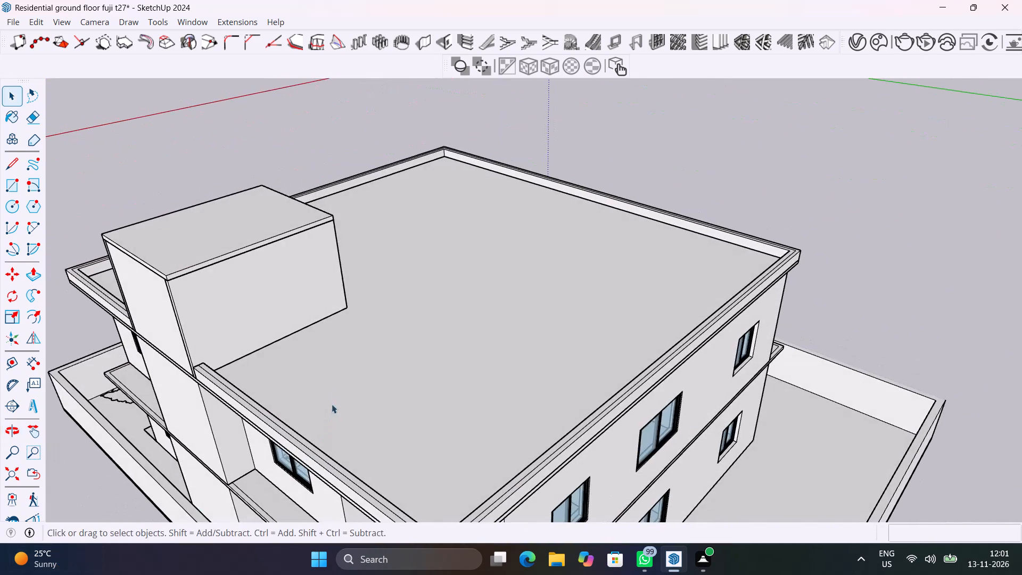
{"action": "middle_click_drag", "start_coordinate": [336, 392], "coordinate": [136, 574], "text": "shift"}
{"action": "scroll", "coordinate": [358, 247], "scroll_direction": "up", "scroll_amount": 8}
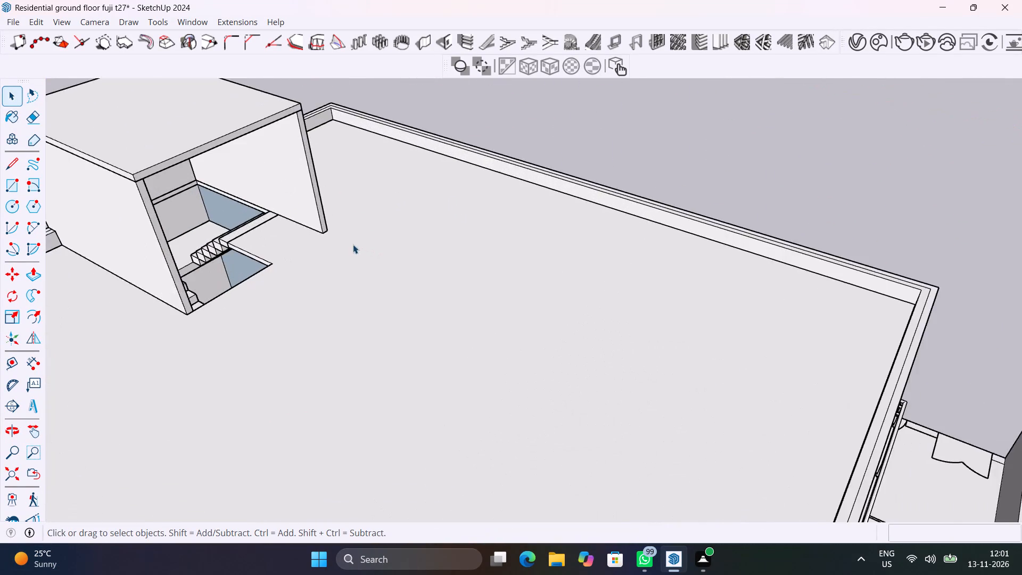
{"action": "scroll", "coordinate": [353, 244], "scroll_direction": "up", "scroll_amount": 6}
{"action": "scroll", "coordinate": [47, 317], "scroll_direction": "up", "scroll_amount": 14}
{"action": "middle_click_drag", "start_coordinate": [169, 328], "coordinate": [168, 326]}
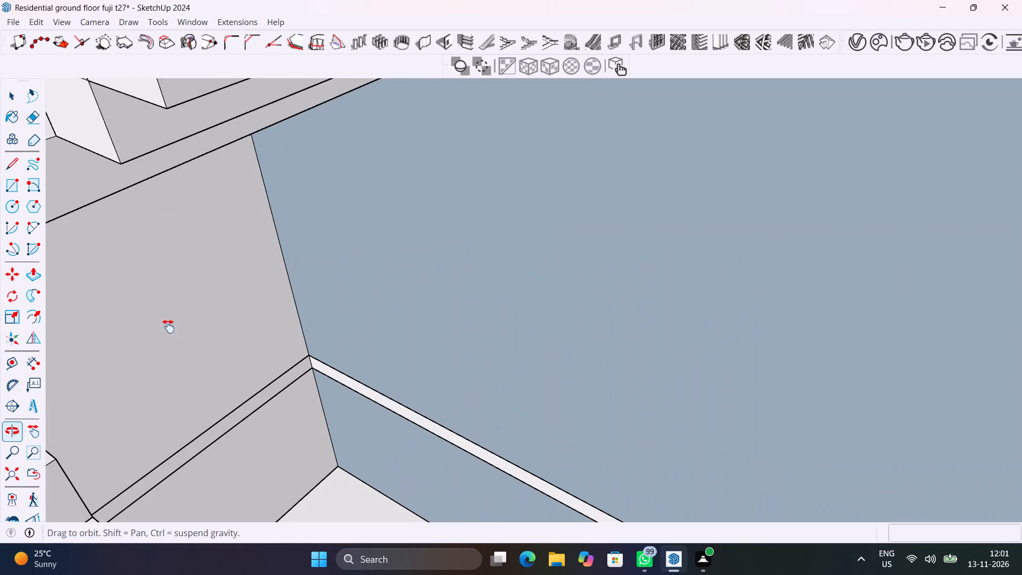
{"action": "middle_click_drag", "start_coordinate": [168, 326], "coordinate": [71, 202]}
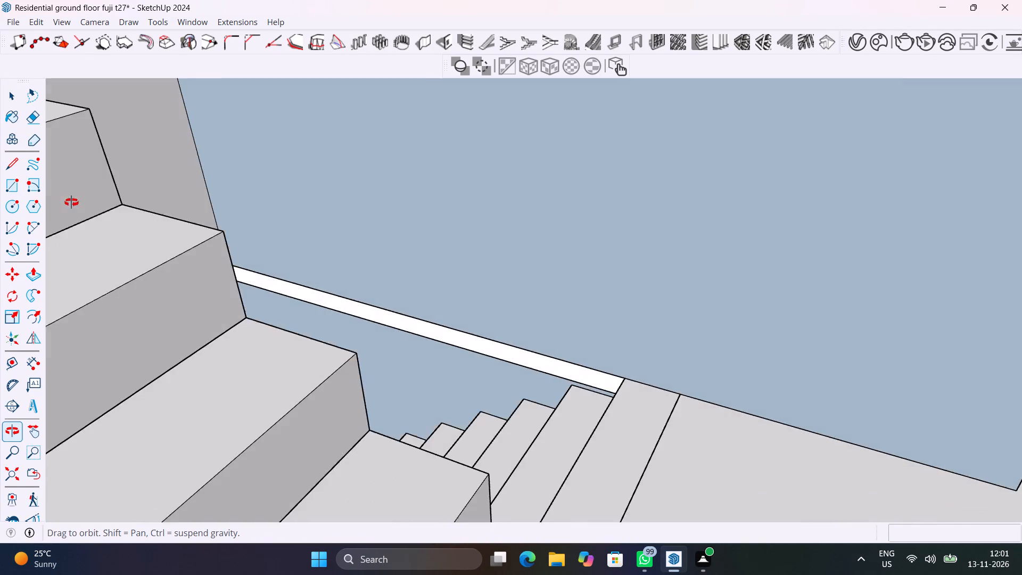
{"action": "middle_click_drag", "start_coordinate": [71, 202], "coordinate": [15, 184]}
{"action": "left_click", "coordinate": [638, 315]}
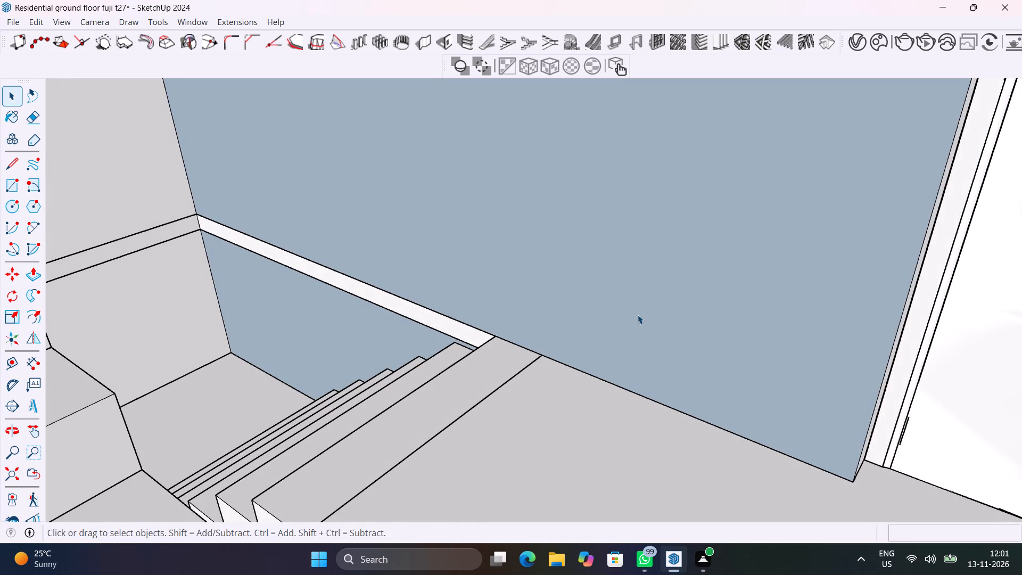
{"action": "double_click", "coordinate": [638, 315]}
{"action": "left_click", "coordinate": [647, 309]}
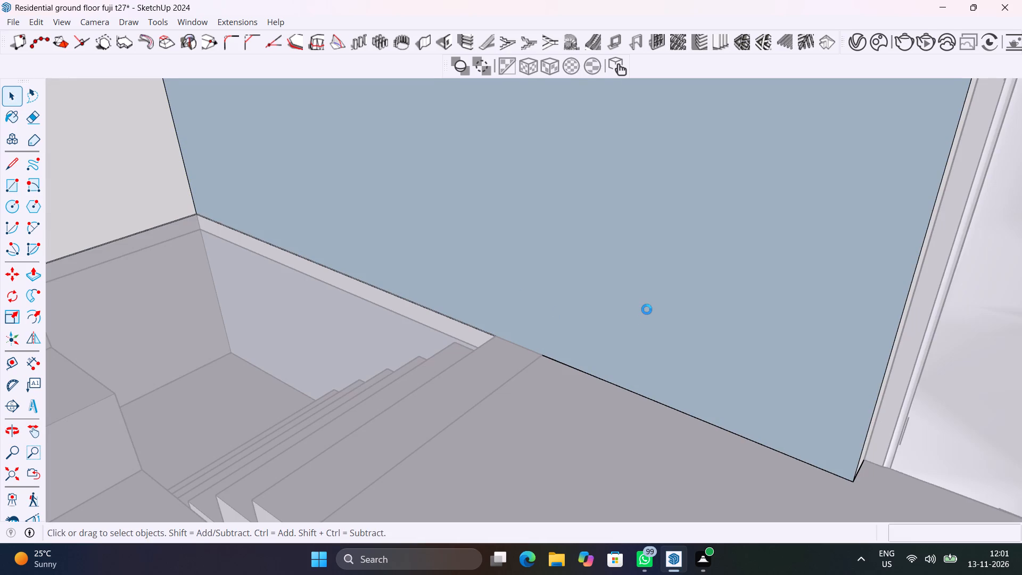
{"action": "right_click", "coordinate": [660, 299]}
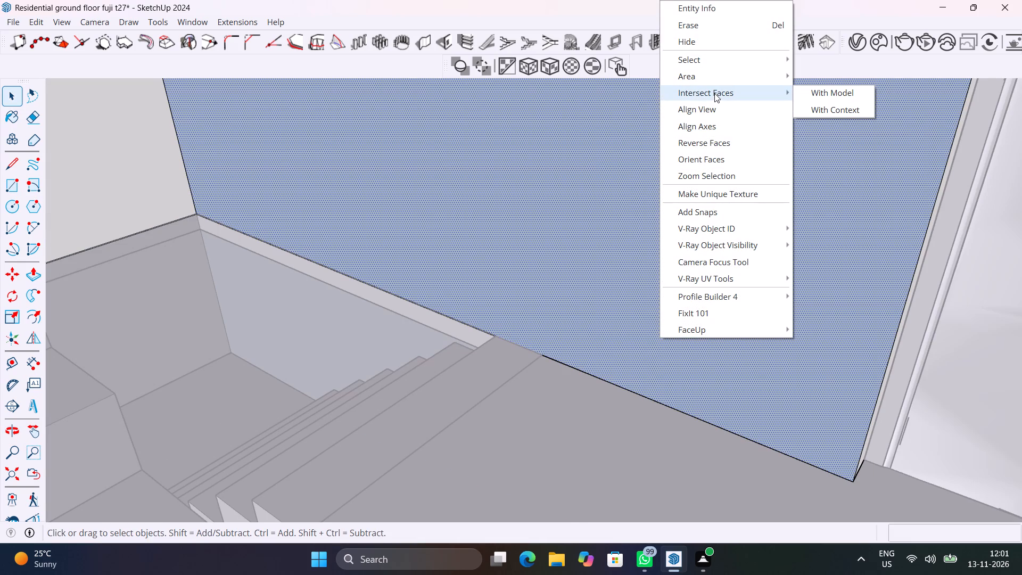
{"action": "left_click", "coordinate": [730, 141]}
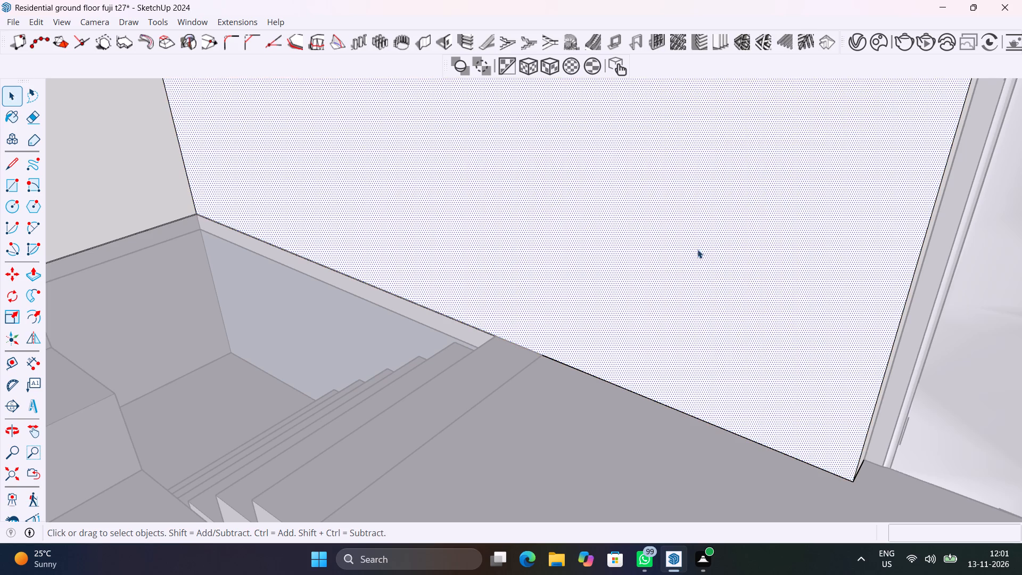
Open the wall group below the roof slab and reverse all its connected faces around the stairwell.
{"action": "middle_click_drag", "start_coordinate": [718, 241], "coordinate": [747, 221]}
{"action": "scroll", "coordinate": [747, 221], "scroll_direction": "up", "scroll_amount": 1}
{"action": "left_click", "coordinate": [368, 343]}
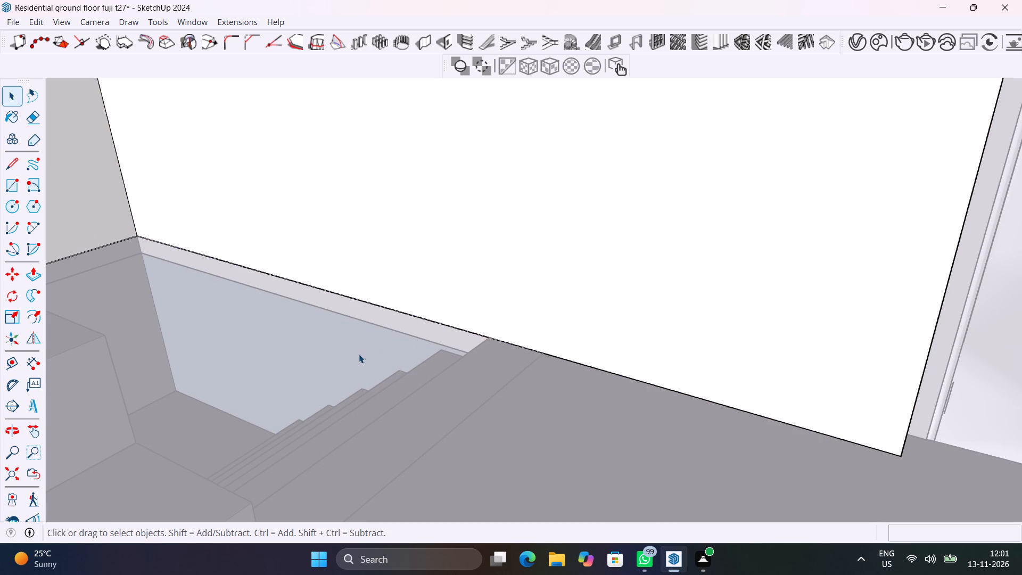
{"action": "double_click", "coordinate": [359, 354]}
{"action": "double_click", "coordinate": [359, 354]}
{"action": "right_click", "coordinate": [359, 354]}
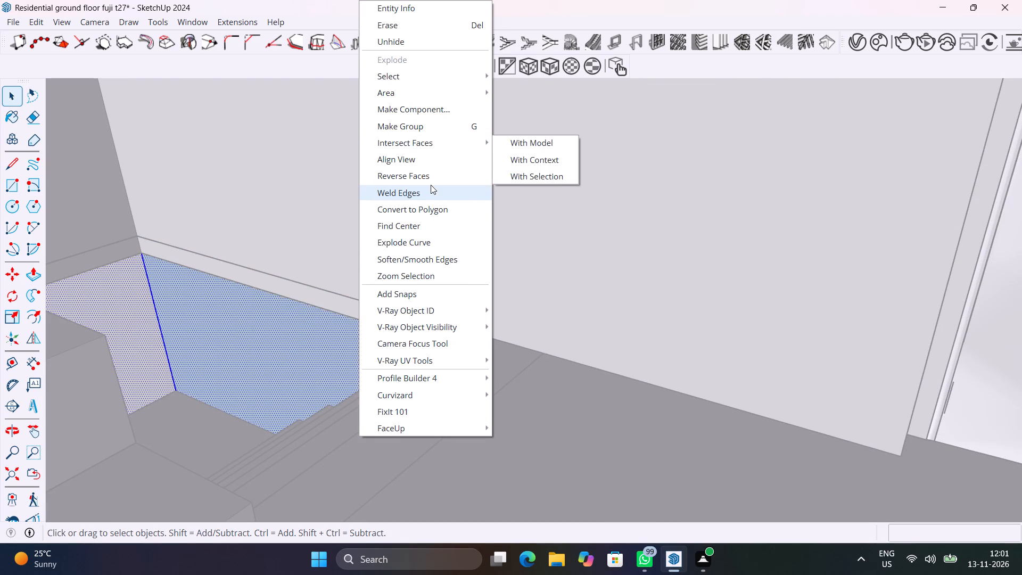
{"action": "left_click", "coordinate": [432, 181]}
Reverse the adjoining stairwell end-wall face on its own and close the wall group.
{"action": "left_click", "coordinate": [141, 328]}
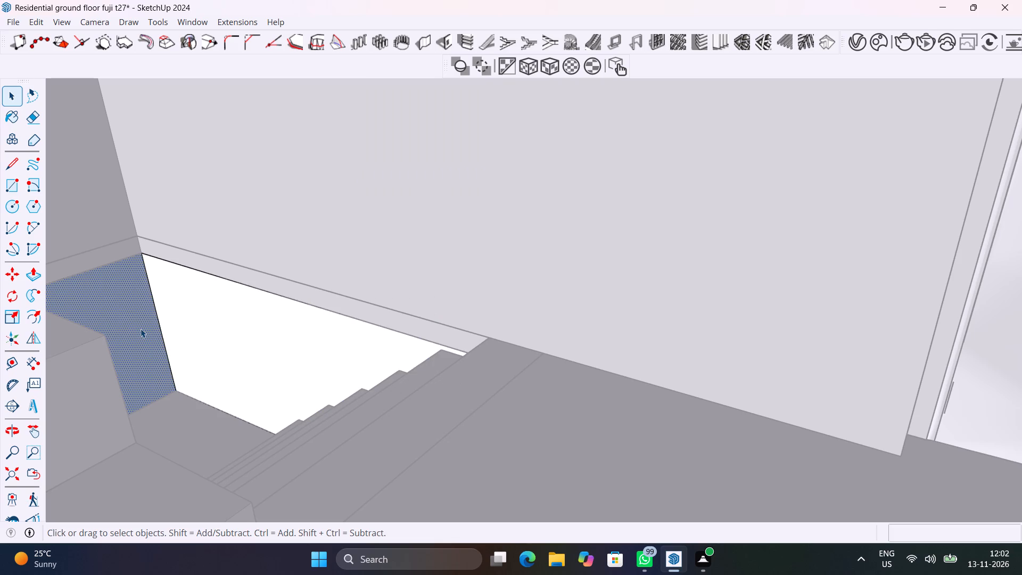
{"action": "right_click", "coordinate": [141, 328]}
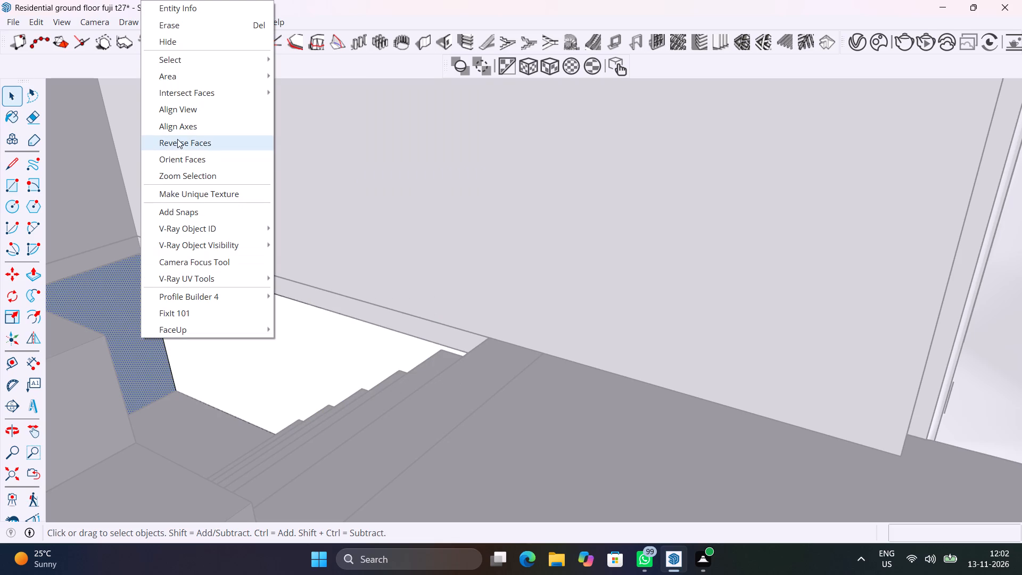
{"action": "left_click", "coordinate": [177, 138]}
{"action": "scroll", "coordinate": [161, 328], "scroll_direction": "down", "scroll_amount": 5}
{"action": "middle_click_drag", "start_coordinate": [169, 330], "coordinate": [326, 437]}
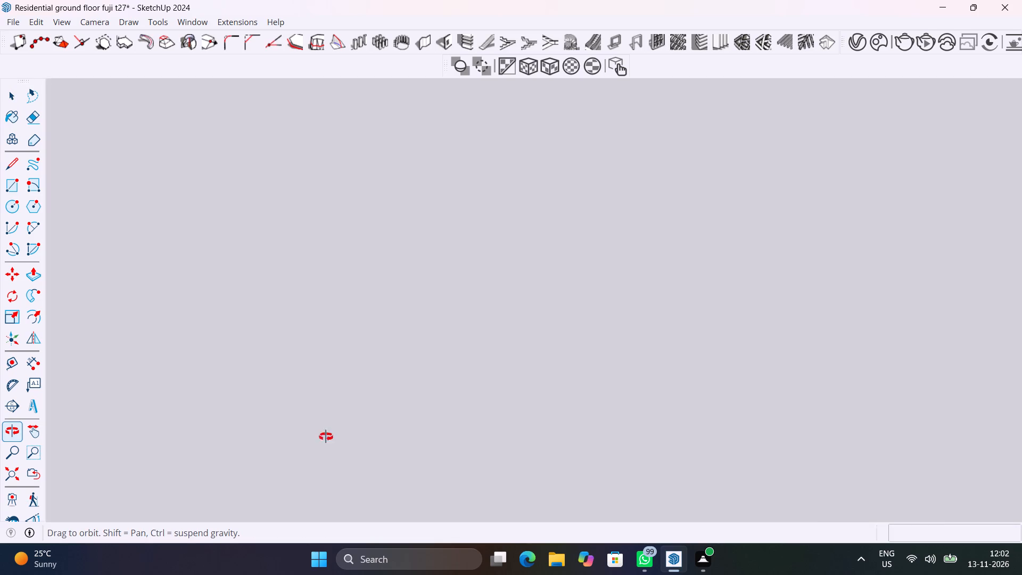
{"action": "middle_click_drag", "start_coordinate": [326, 437], "coordinate": [197, 570]}
{"action": "scroll", "coordinate": [265, 282], "scroll_direction": "down", "scroll_amount": 7}
{"action": "left_click", "coordinate": [155, 224]}
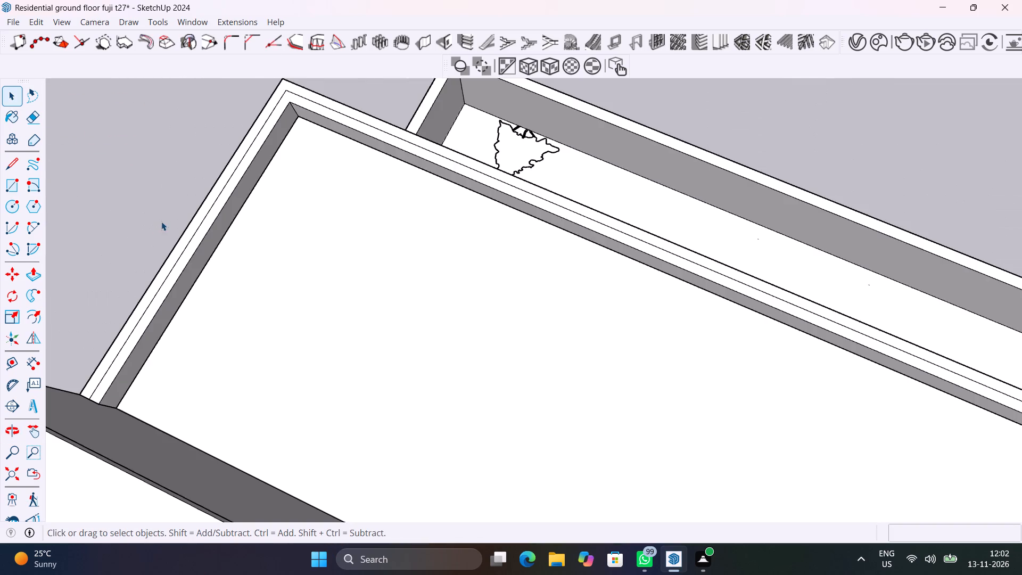
Open the ground-floor wall group, reverse all its connected back-facing exterior wall faces together, and close the group.
{"action": "middle_click_drag", "start_coordinate": [284, 328], "coordinate": [336, 185]}
{"action": "scroll", "coordinate": [336, 185], "scroll_direction": "down", "scroll_amount": 5}
{"action": "middle_click_drag", "start_coordinate": [371, 203], "coordinate": [246, 230]}
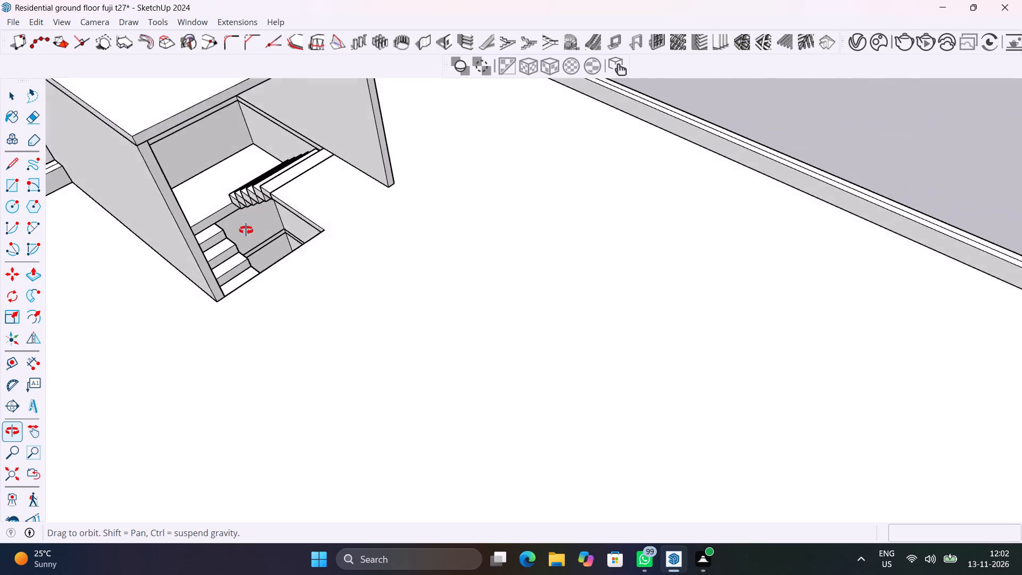
{"action": "middle_click_drag", "start_coordinate": [246, 230], "coordinate": [17, 202]}
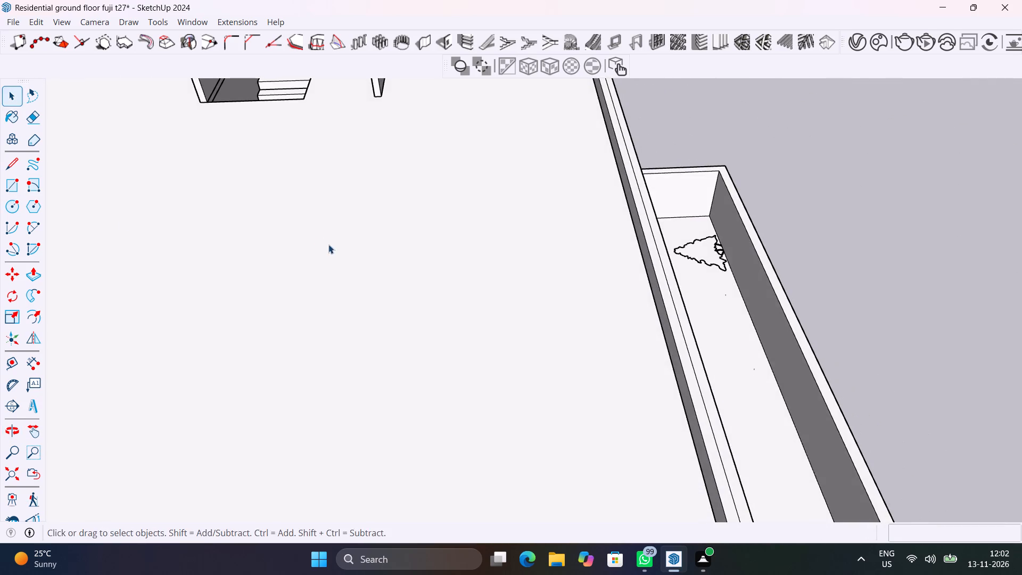
{"action": "middle_click_drag", "start_coordinate": [328, 244], "coordinate": [67, 160]}
{"action": "scroll", "coordinate": [369, 166], "scroll_direction": "down", "scroll_amount": 6}
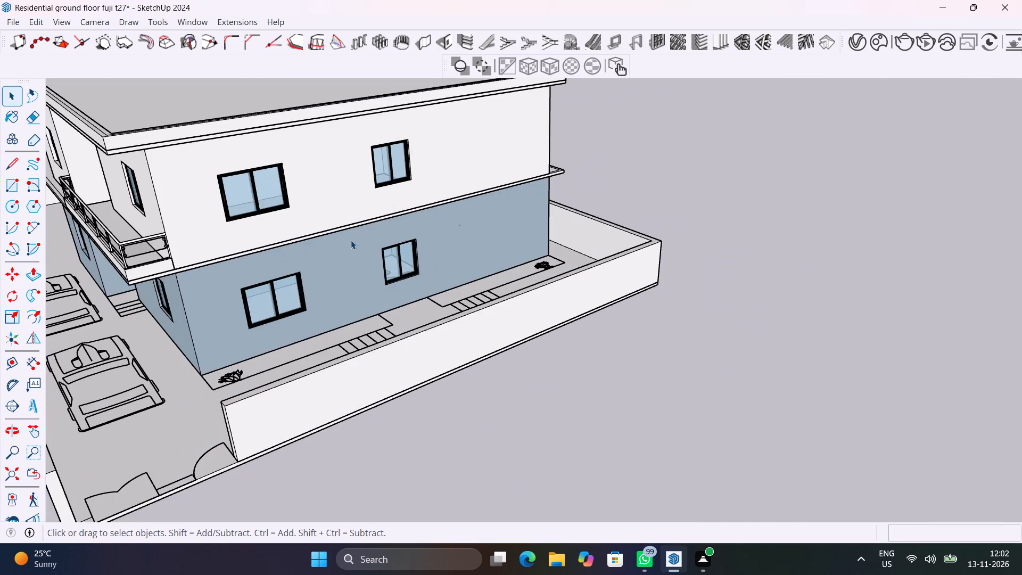
{"action": "middle_click_drag", "start_coordinate": [355, 242], "coordinate": [548, 226], "text": "shift"}
{"action": "left_click", "coordinate": [402, 318]}
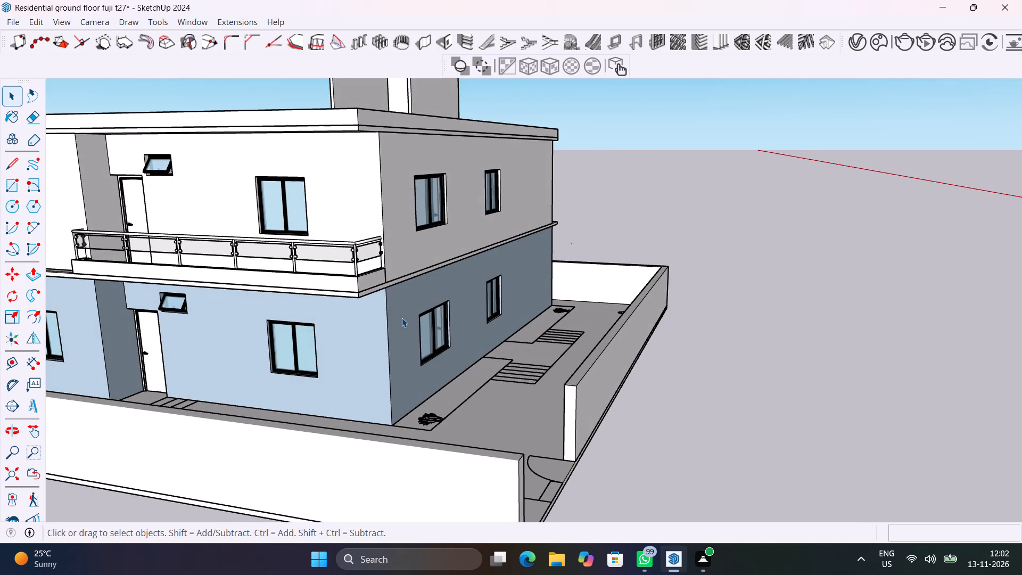
{"action": "double_click", "coordinate": [402, 318]}
{"action": "left_click", "coordinate": [402, 318]}
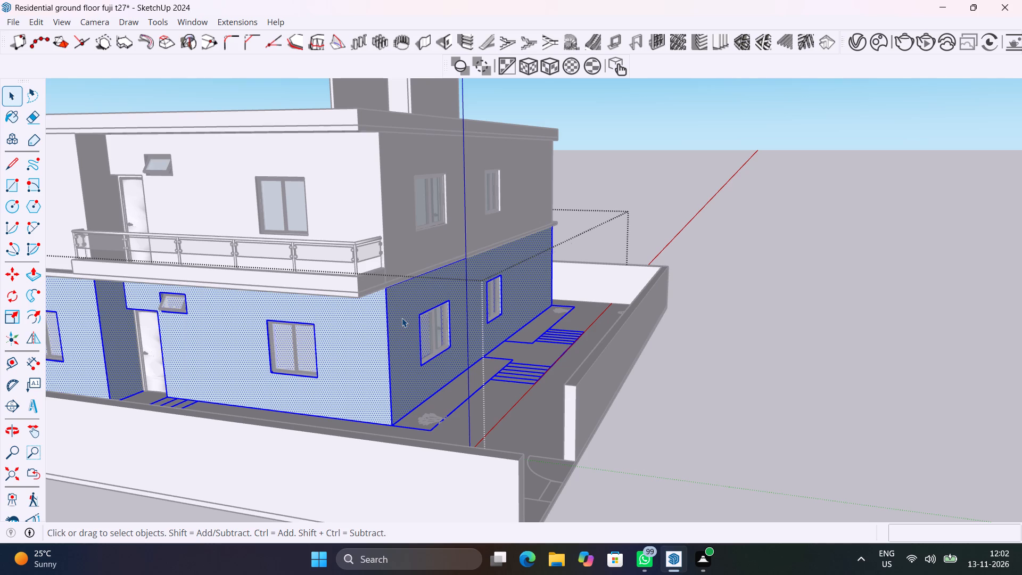
{"action": "right_click", "coordinate": [402, 318]}
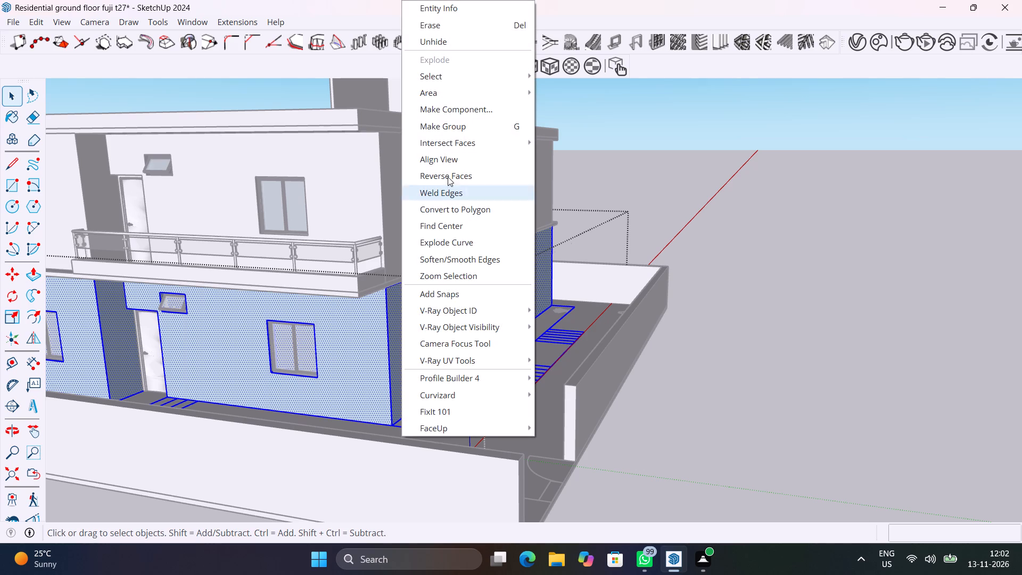
{"action": "left_click", "coordinate": [464, 178]}
{"action": "scroll", "coordinate": [415, 310], "scroll_direction": "down", "scroll_amount": 3}
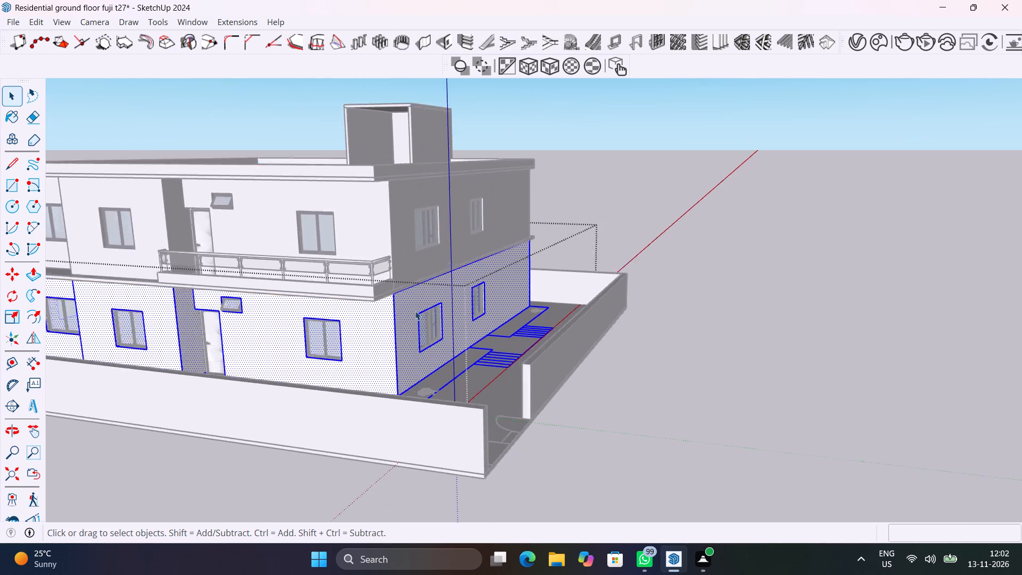
{"action": "scroll", "coordinate": [415, 311], "scroll_direction": "down", "scroll_amount": 2}
{"action": "middle_click_drag", "start_coordinate": [387, 326], "coordinate": [581, 342]}
{"action": "scroll", "coordinate": [477, 320], "scroll_direction": "down", "scroll_amount": 7}
{"action": "middle_click_drag", "start_coordinate": [434, 340], "coordinate": [544, 308]}
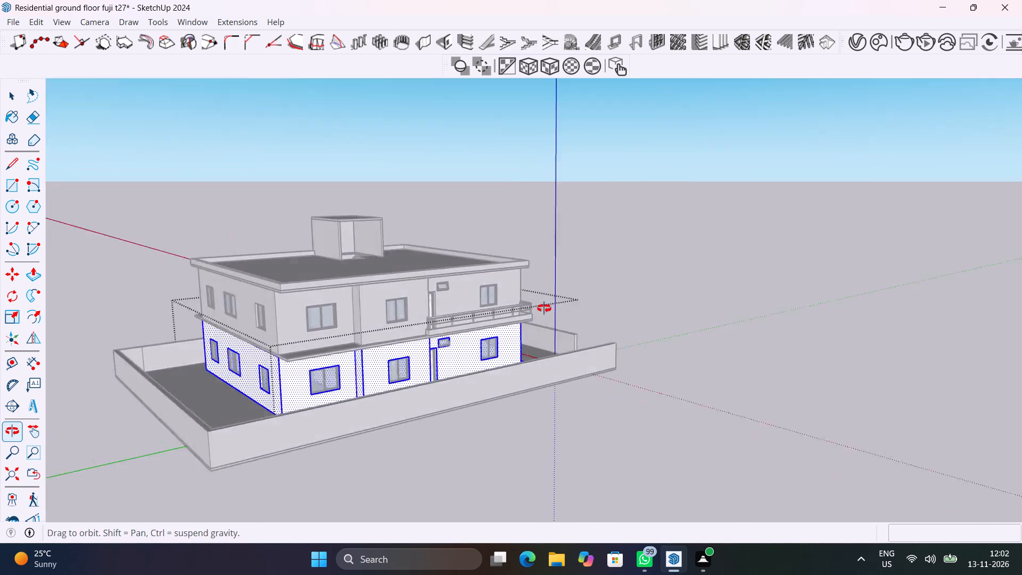
{"action": "middle_click_drag", "start_coordinate": [544, 308], "coordinate": [638, 309]}
{"action": "left_click", "coordinate": [669, 232]}
Examine the roof slab, the stair tower with its stairwell opening, and the adjoining walls for reversed faces.
{"action": "scroll", "coordinate": [390, 247], "scroll_direction": "up", "scroll_amount": 10}
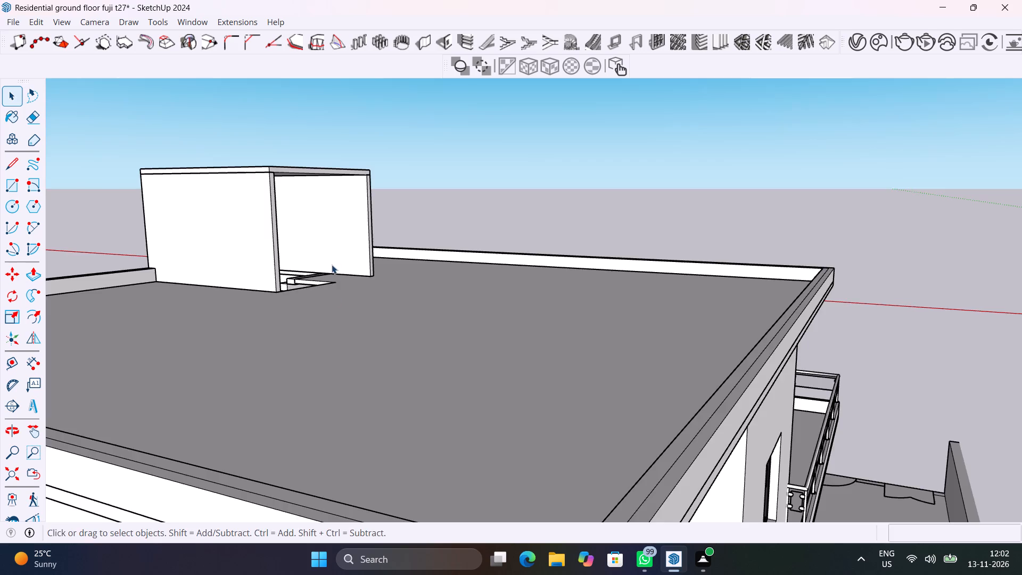
{"action": "middle_click_drag", "start_coordinate": [331, 291], "coordinate": [261, 410]}
{"action": "scroll", "coordinate": [266, 315], "scroll_direction": "up", "scroll_amount": 7}
{"action": "middle_click_drag", "start_coordinate": [304, 322], "coordinate": [357, 374]}
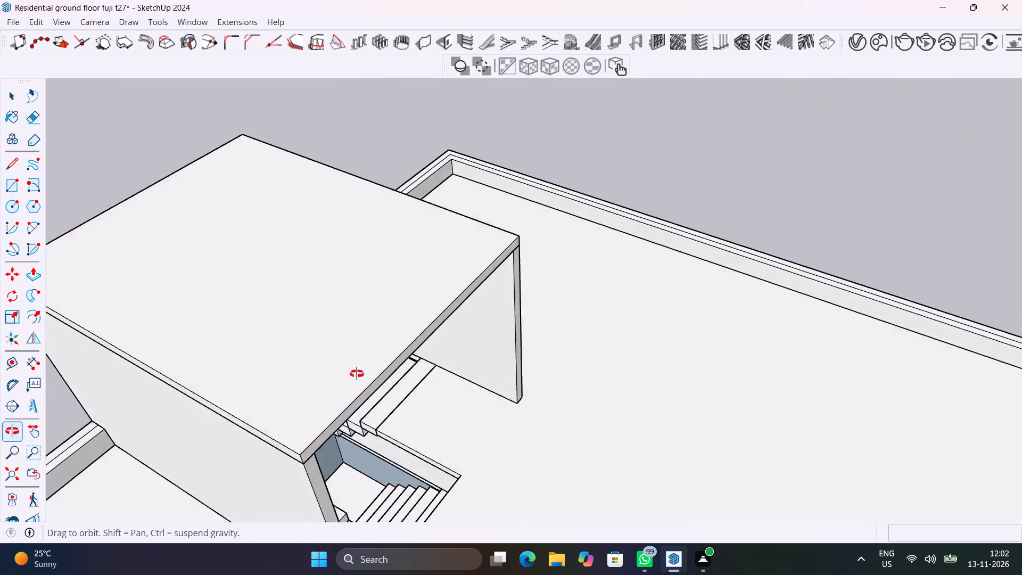
{"action": "middle_click_drag", "start_coordinate": [357, 374], "coordinate": [93, 283]}
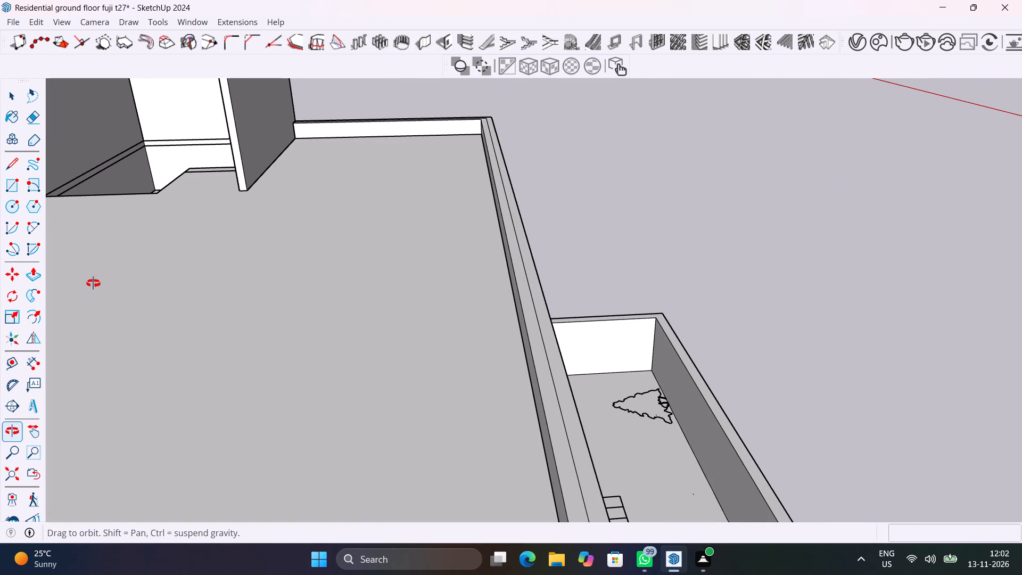
{"action": "middle_click_drag", "start_coordinate": [93, 283], "coordinate": [163, 285]}
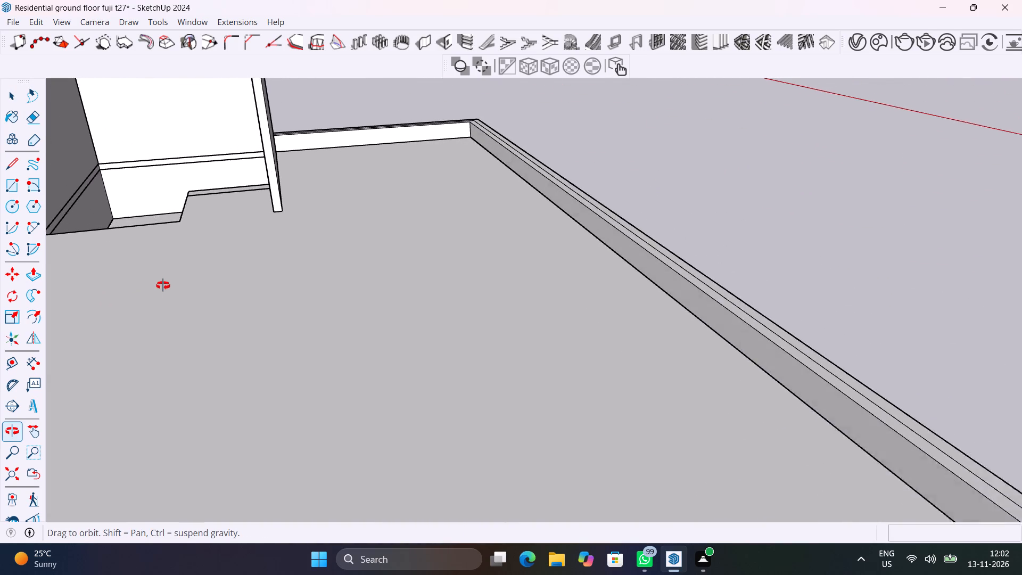
{"action": "middle_click_drag", "start_coordinate": [163, 285], "coordinate": [307, 339]}
{"action": "scroll", "coordinate": [278, 409], "scroll_direction": "up", "scroll_amount": 11}
{"action": "middle_click_drag", "start_coordinate": [373, 427], "coordinate": [273, 355]}
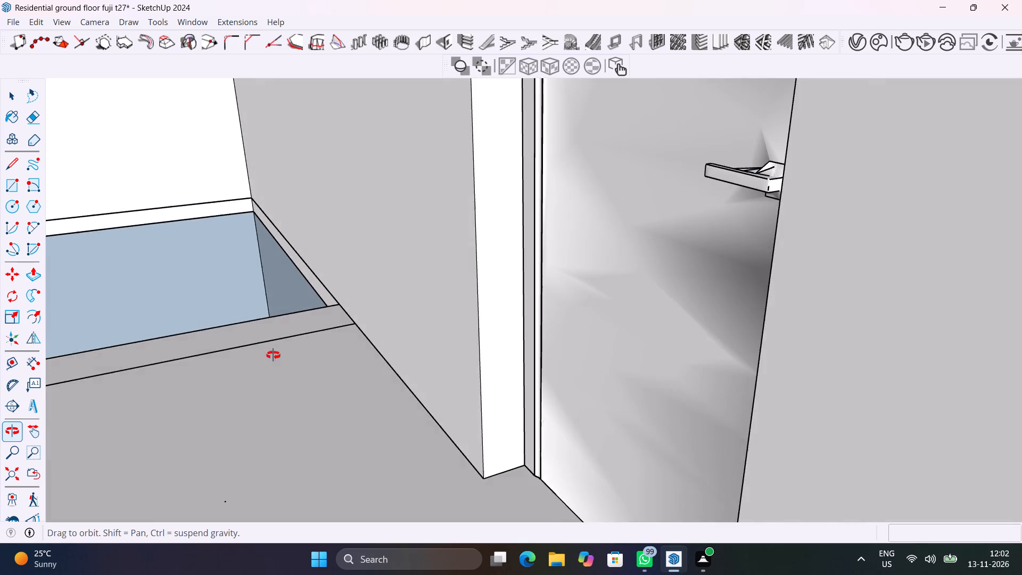
{"action": "middle_click_drag", "start_coordinate": [273, 355], "coordinate": [14, 523]}
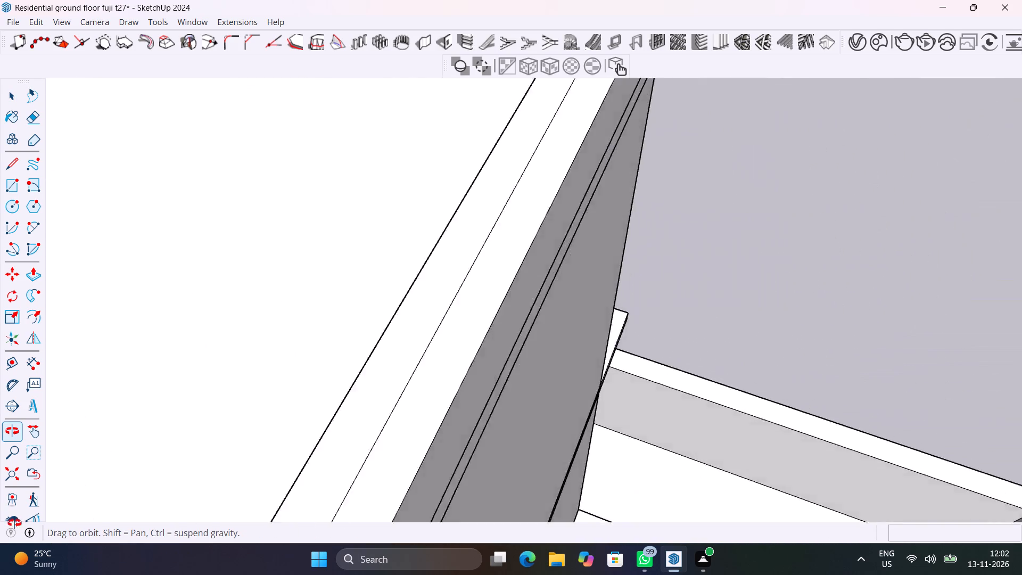
{"action": "middle_click_drag", "start_coordinate": [14, 523], "coordinate": [0, 418]}
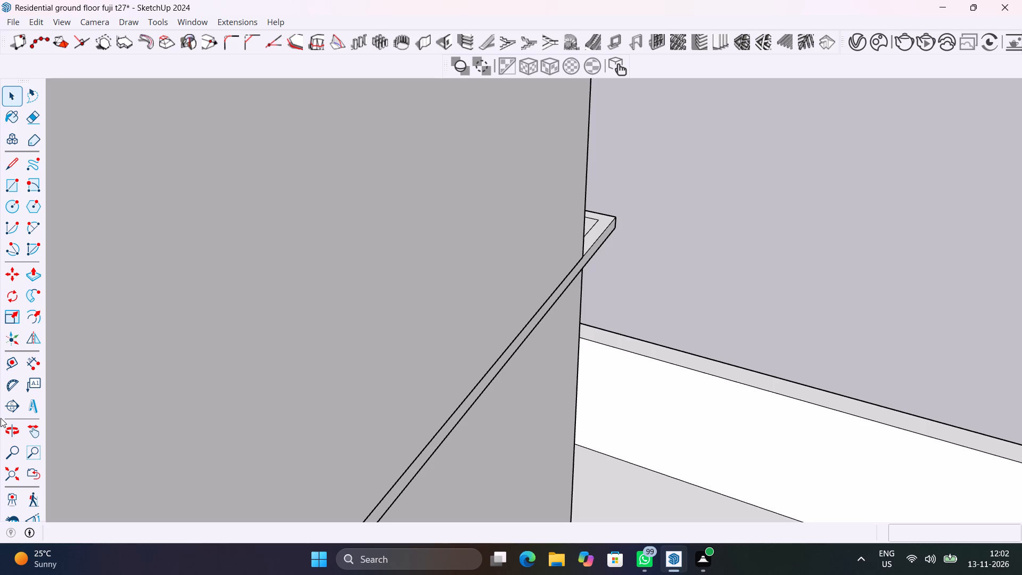
{"action": "scroll", "coordinate": [1, 418], "scroll_direction": "up", "scroll_amount": 1}
{"action": "scroll", "coordinate": [108, 418], "scroll_direction": "down", "scroll_amount": 15}
{"action": "left_click", "coordinate": [686, 250]}
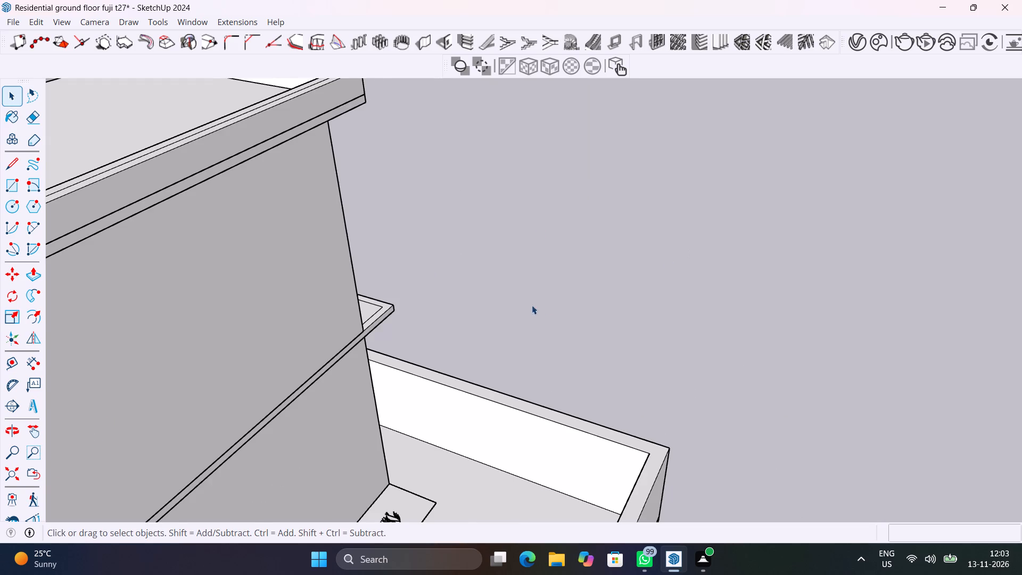
Examine the front and side facades on both storeys, the balcony railing, and the room behind the balcony window.
{"action": "scroll", "coordinate": [541, 216], "scroll_direction": "down", "scroll_amount": 12}
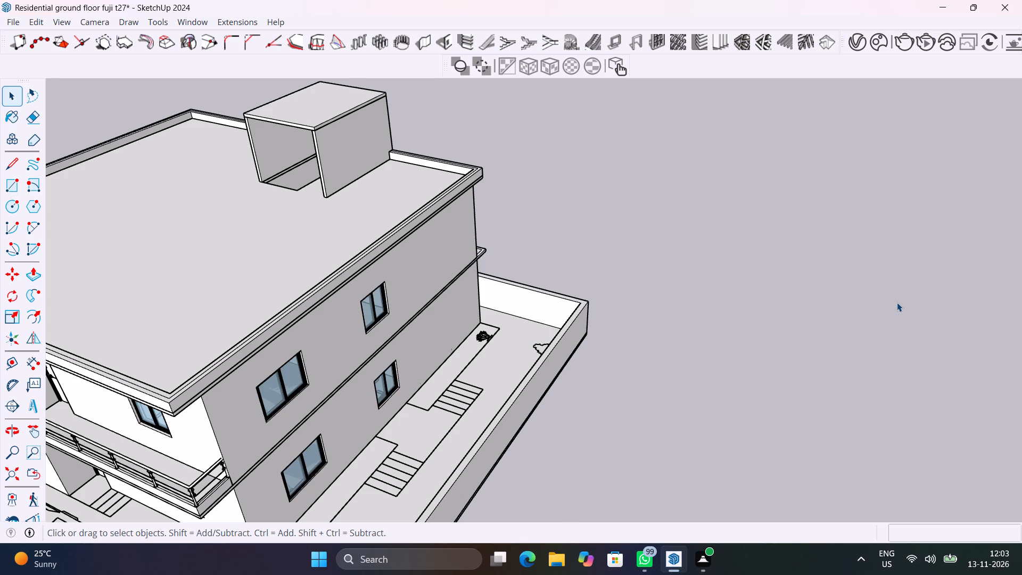
{"action": "scroll", "coordinate": [897, 297], "scroll_direction": "down", "scroll_amount": 7}
{"action": "middle_click_drag", "start_coordinate": [587, 331], "coordinate": [740, 182]}
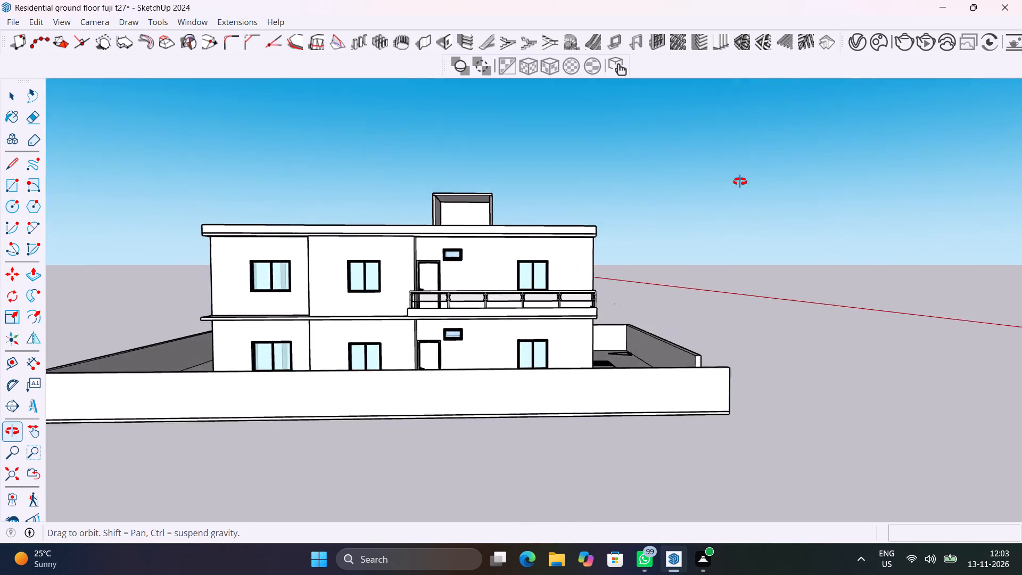
{"action": "middle_click_drag", "start_coordinate": [740, 182], "coordinate": [468, 265]}
{"action": "scroll", "coordinate": [472, 336], "scroll_direction": "up", "scroll_amount": 11}
{"action": "middle_click_drag", "start_coordinate": [475, 336], "coordinate": [298, 303]}
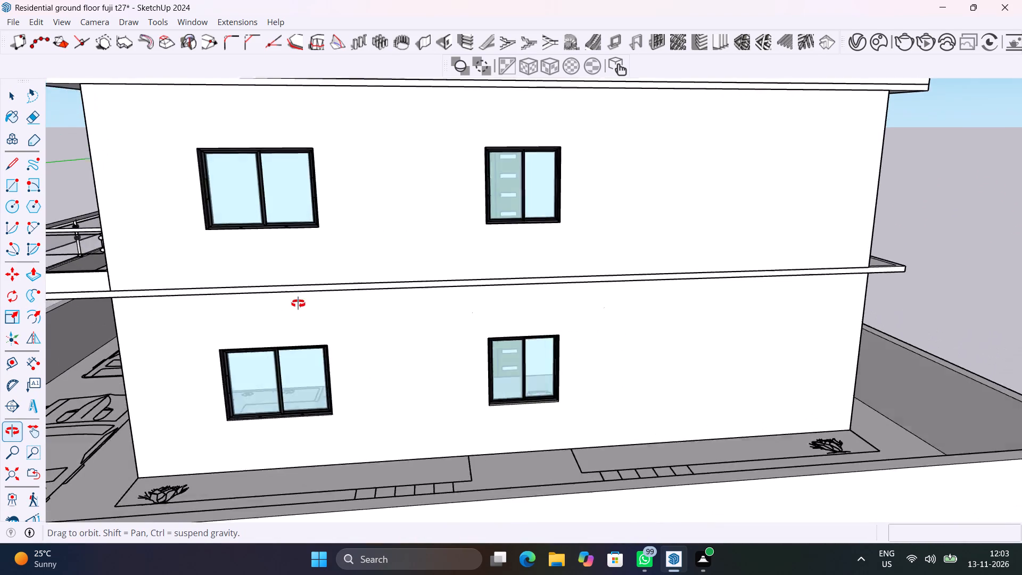
{"action": "middle_click_drag", "start_coordinate": [298, 303], "coordinate": [631, 273]}
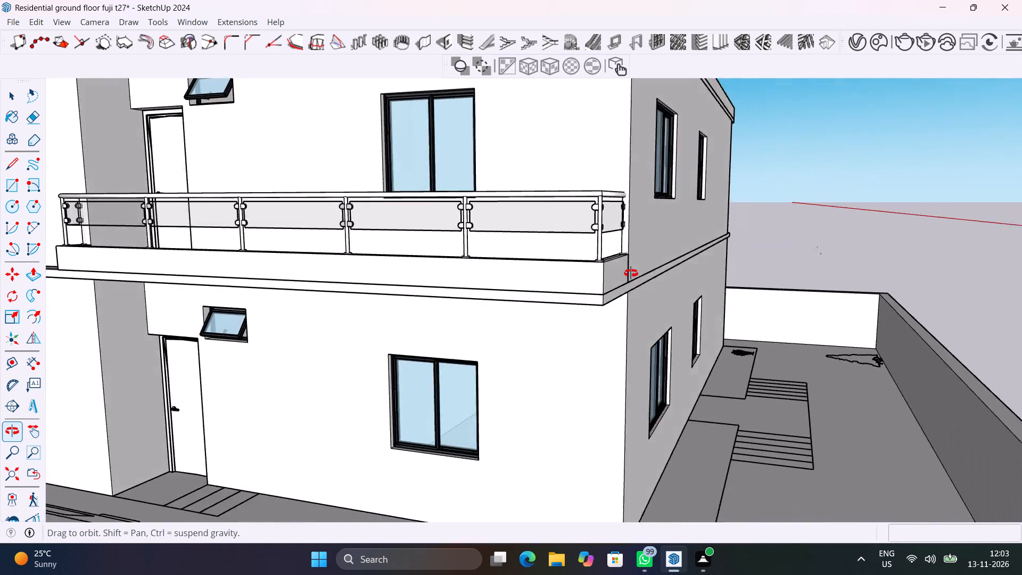
{"action": "middle_click_drag", "start_coordinate": [631, 273], "coordinate": [716, 297]}
{"action": "scroll", "coordinate": [716, 297], "scroll_direction": "up", "scroll_amount": 1}
{"action": "scroll", "coordinate": [641, 201], "scroll_direction": "up", "scroll_amount": 6}
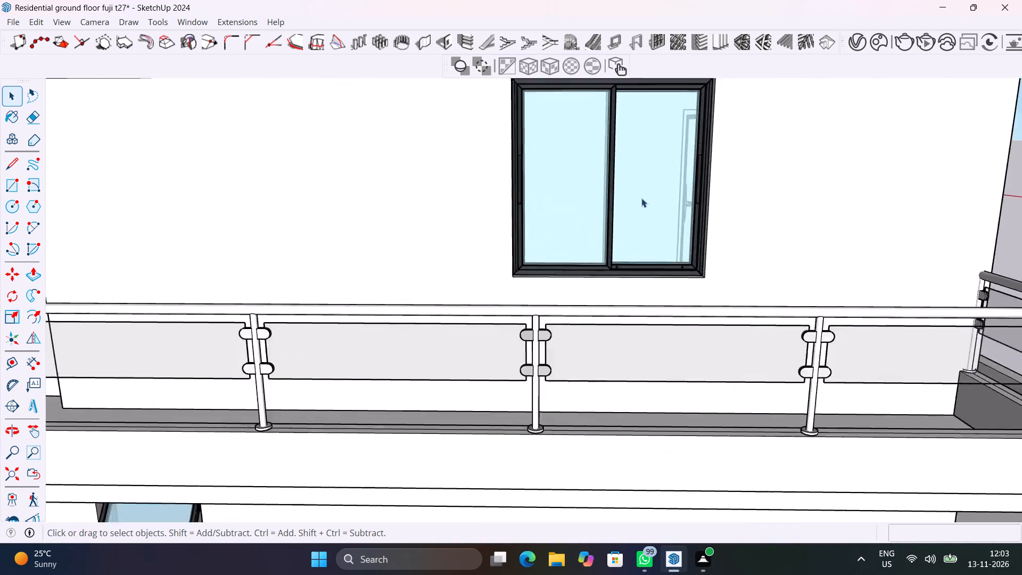
{"action": "scroll", "coordinate": [641, 198], "scroll_direction": "up", "scroll_amount": 20}
{"action": "scroll", "coordinate": [641, 198], "scroll_direction": "up", "scroll_amount": 5}
{"action": "scroll", "coordinate": [639, 200], "scroll_direction": "down", "scroll_amount": 5}
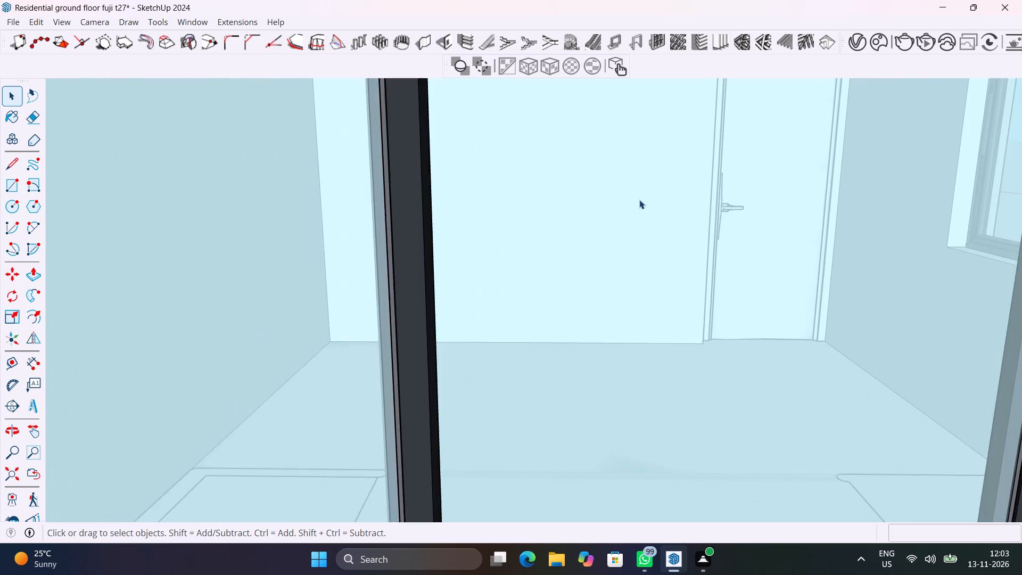
{"action": "scroll", "coordinate": [639, 200], "scroll_direction": "down", "scroll_amount": 8}
Save the residential building model.
{"action": "left_click", "coordinate": [12, 477]}
{"action": "scroll", "coordinate": [349, 429], "scroll_direction": "down", "scroll_amount": 6}
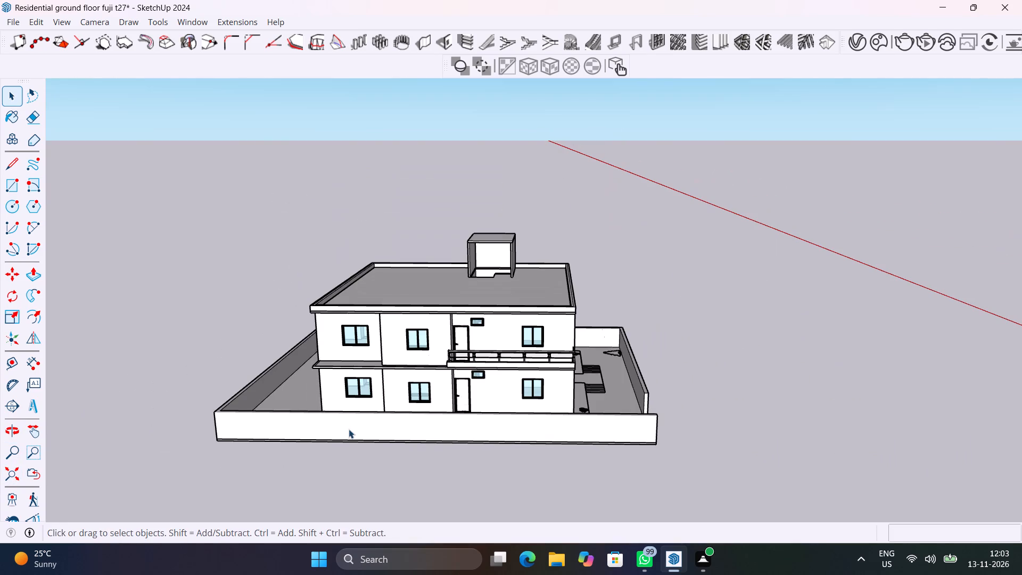
{"action": "scroll", "coordinate": [349, 429], "scroll_direction": "down", "scroll_amount": 2}
{"action": "left_click", "coordinate": [802, 318]}
{"action": "scroll", "coordinate": [569, 405], "scroll_direction": "up", "scroll_amount": 6}
{"action": "middle_click_drag", "start_coordinate": [569, 405], "coordinate": [459, 421]}
{"action": "key", "text": "ctrl+s"}
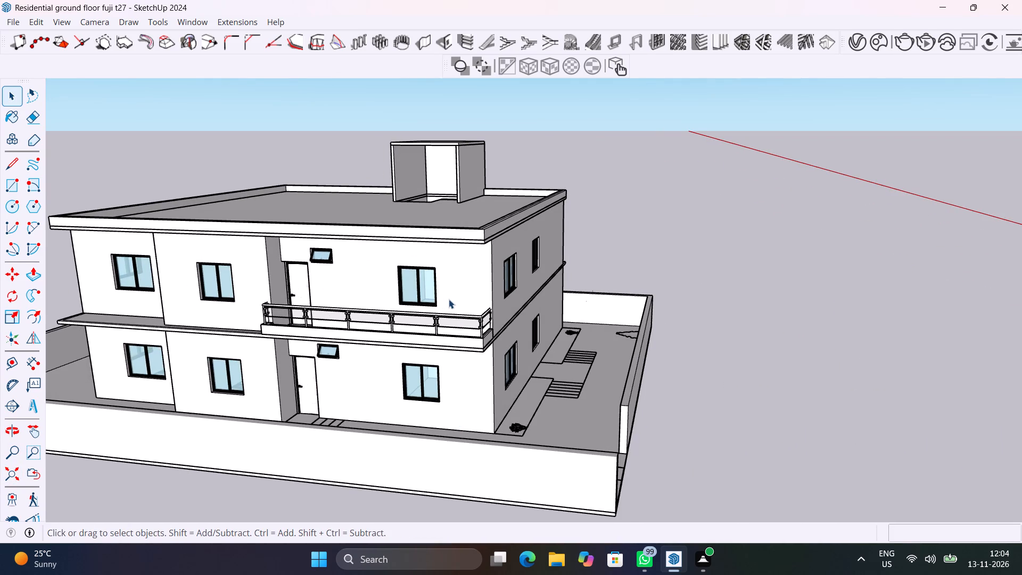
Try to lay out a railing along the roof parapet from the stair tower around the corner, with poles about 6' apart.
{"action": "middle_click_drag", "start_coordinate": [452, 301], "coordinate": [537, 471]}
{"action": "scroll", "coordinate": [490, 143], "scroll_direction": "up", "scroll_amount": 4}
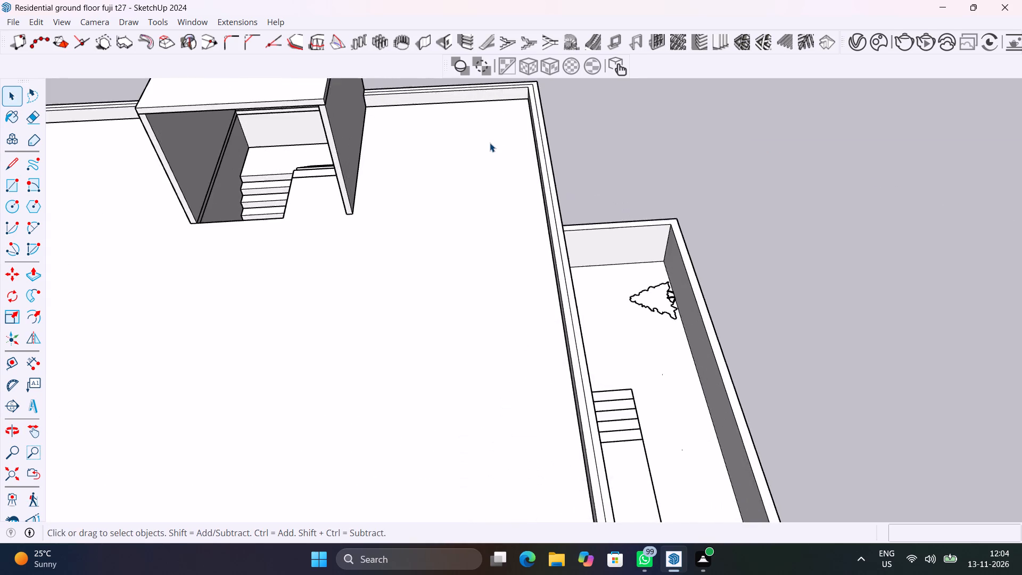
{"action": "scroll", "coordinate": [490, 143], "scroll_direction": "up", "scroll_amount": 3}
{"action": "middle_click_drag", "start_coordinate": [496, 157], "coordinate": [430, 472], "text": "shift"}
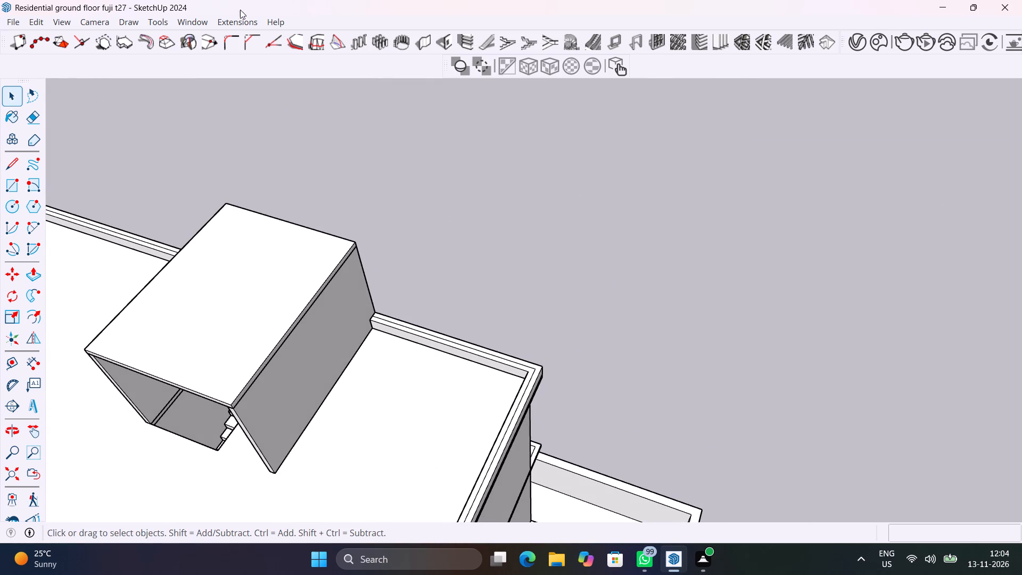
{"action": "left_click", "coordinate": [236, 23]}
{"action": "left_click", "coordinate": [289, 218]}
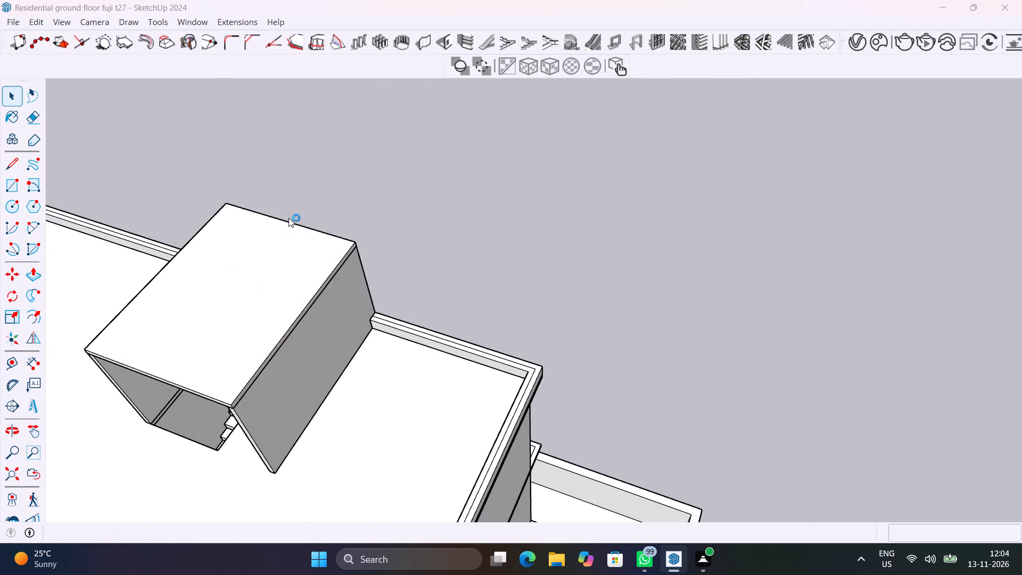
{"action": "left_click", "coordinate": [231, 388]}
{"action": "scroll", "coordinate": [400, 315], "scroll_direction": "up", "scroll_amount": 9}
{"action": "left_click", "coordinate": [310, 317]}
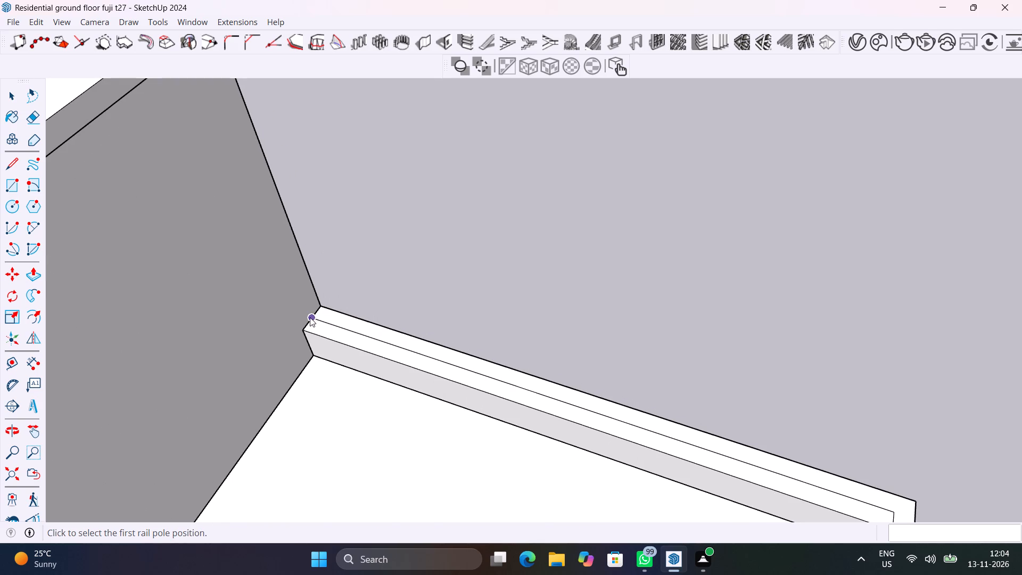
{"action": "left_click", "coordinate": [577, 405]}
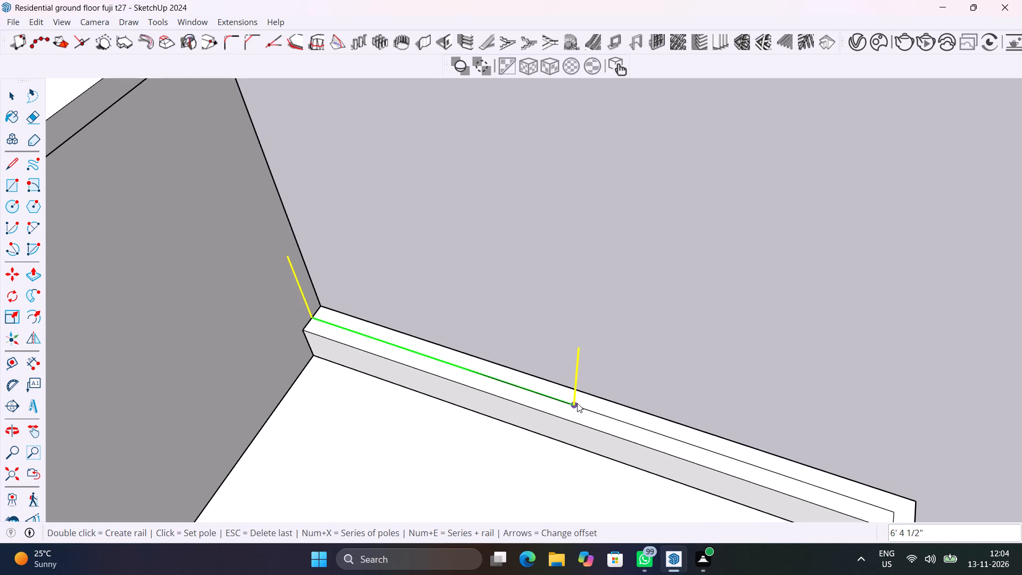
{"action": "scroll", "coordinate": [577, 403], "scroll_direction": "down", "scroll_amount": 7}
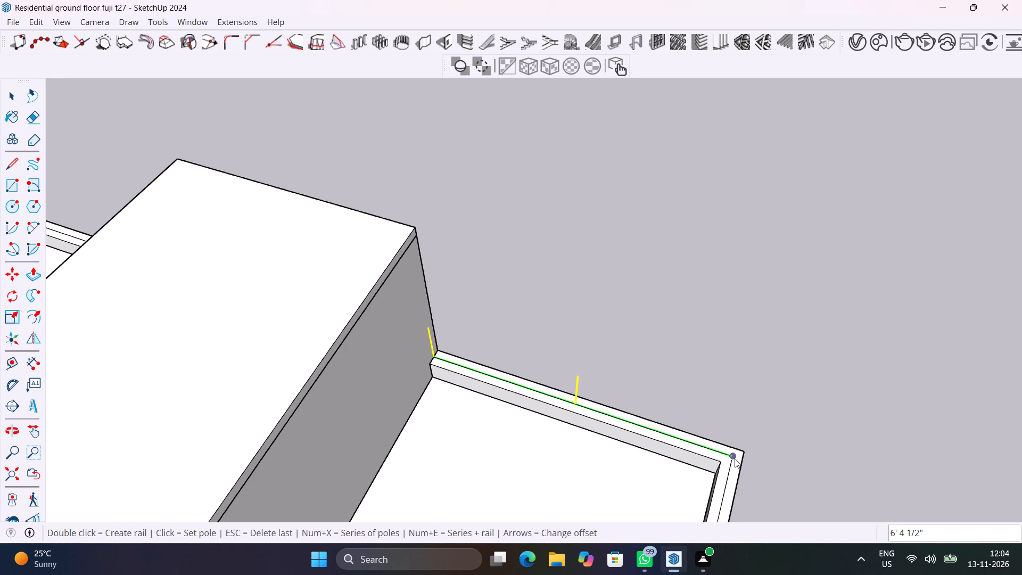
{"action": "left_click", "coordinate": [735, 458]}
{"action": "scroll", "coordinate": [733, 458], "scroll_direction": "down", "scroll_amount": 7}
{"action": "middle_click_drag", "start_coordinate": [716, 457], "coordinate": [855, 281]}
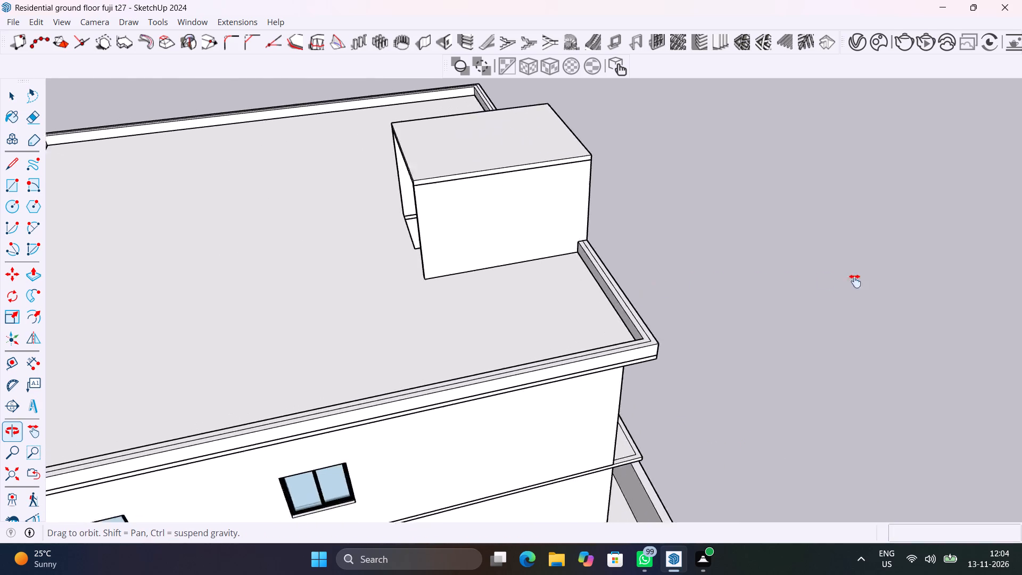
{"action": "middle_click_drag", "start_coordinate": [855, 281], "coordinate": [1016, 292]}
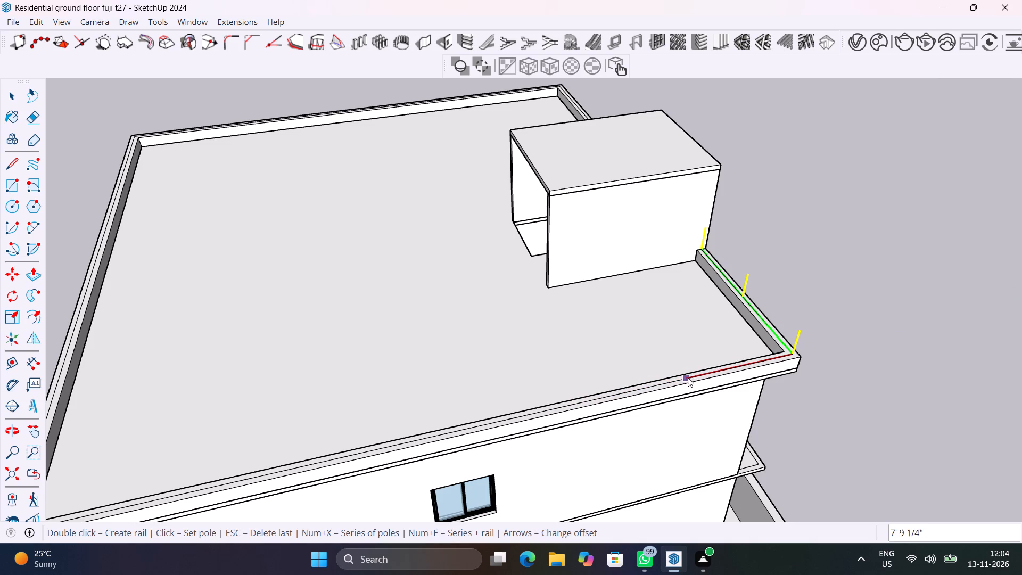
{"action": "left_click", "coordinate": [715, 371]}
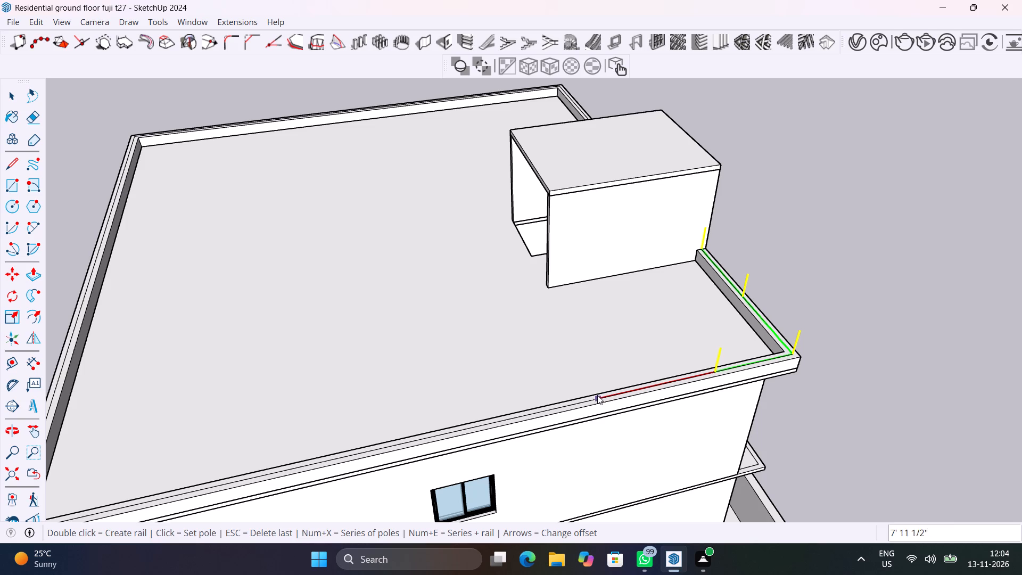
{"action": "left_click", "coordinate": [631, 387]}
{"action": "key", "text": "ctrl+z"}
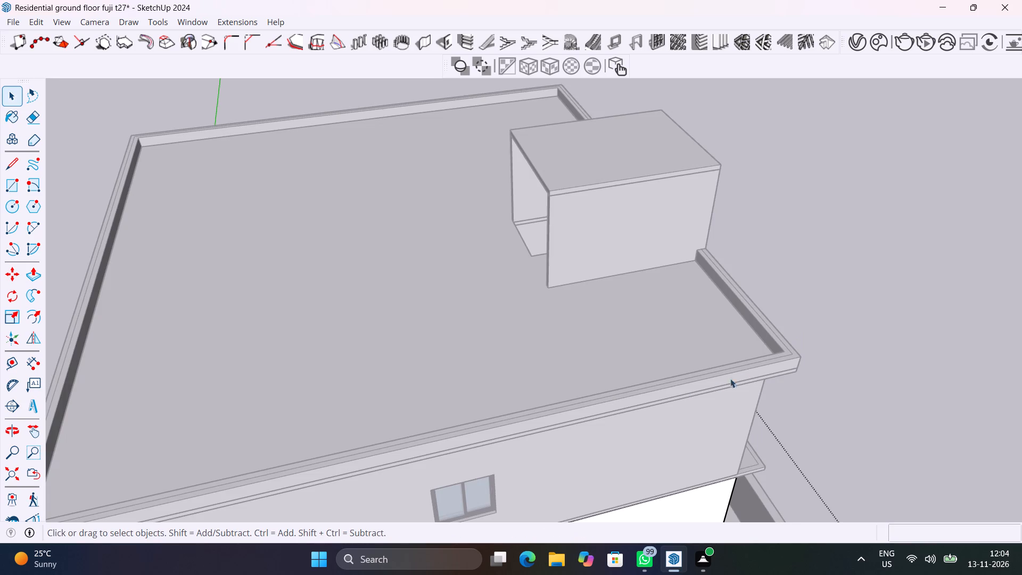
Clear the selection and save the residential building model.
{"action": "left_click", "coordinate": [892, 289]}
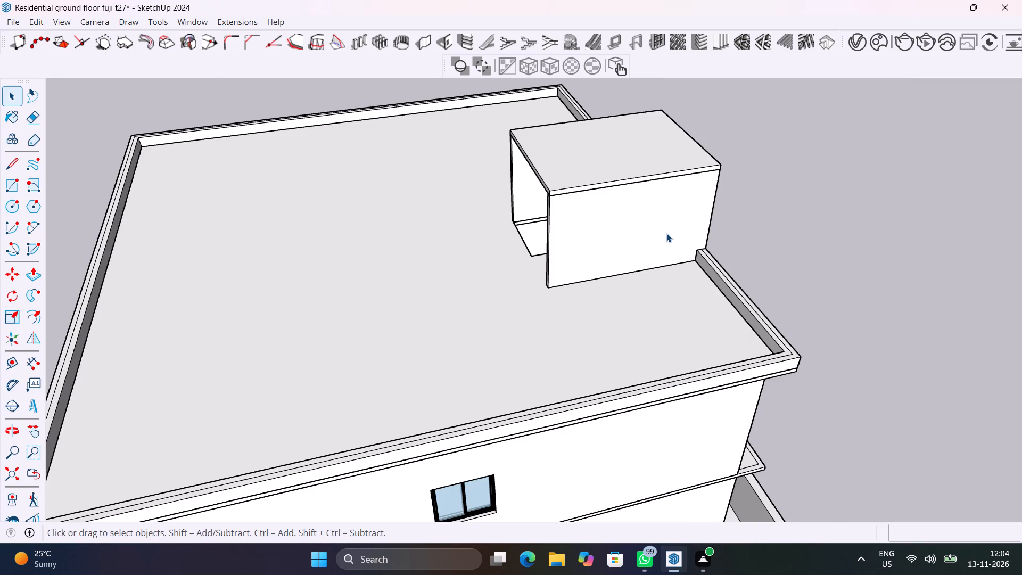
{"action": "key", "text": "ctrl+s"}
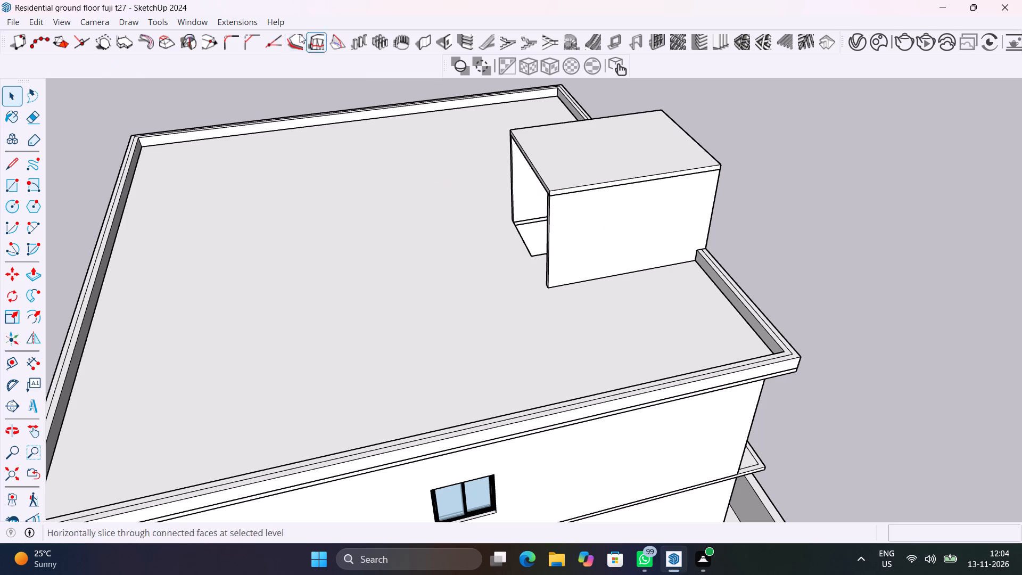
Start a MajRail railing on the short parapet beside the stair tower, with poles at the tower, about 6' 4" along, and at the corner.
{"action": "left_click", "coordinate": [239, 24]}
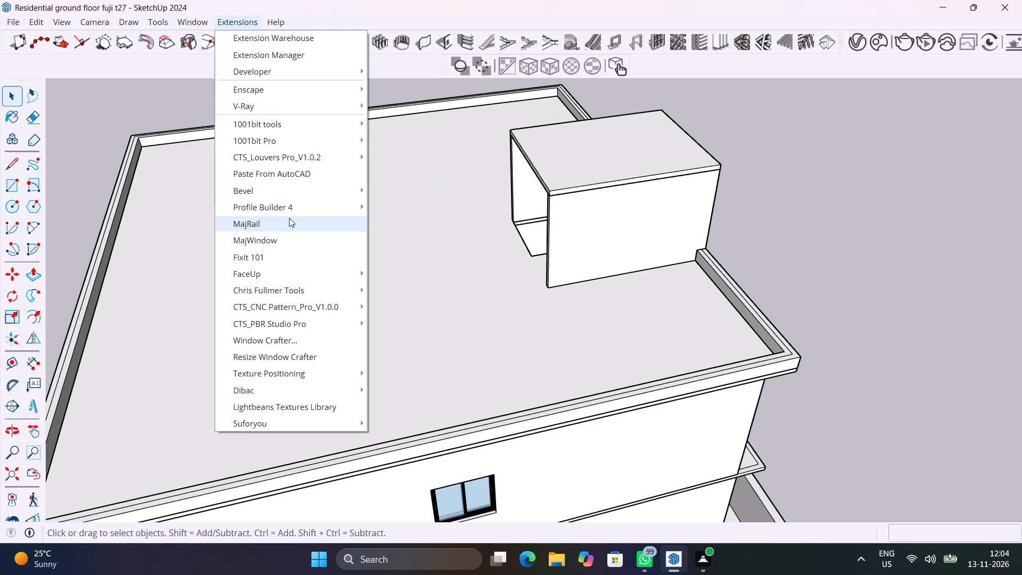
{"action": "left_click", "coordinate": [291, 221]}
{"action": "left_click", "coordinate": [245, 381]}
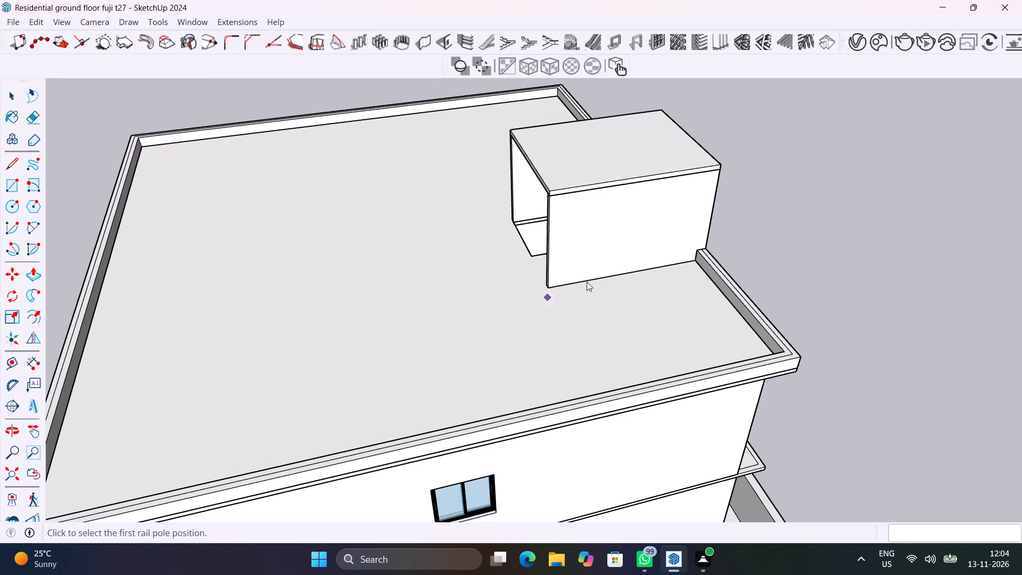
{"action": "scroll", "coordinate": [705, 252], "scroll_direction": "up", "scroll_amount": 3}
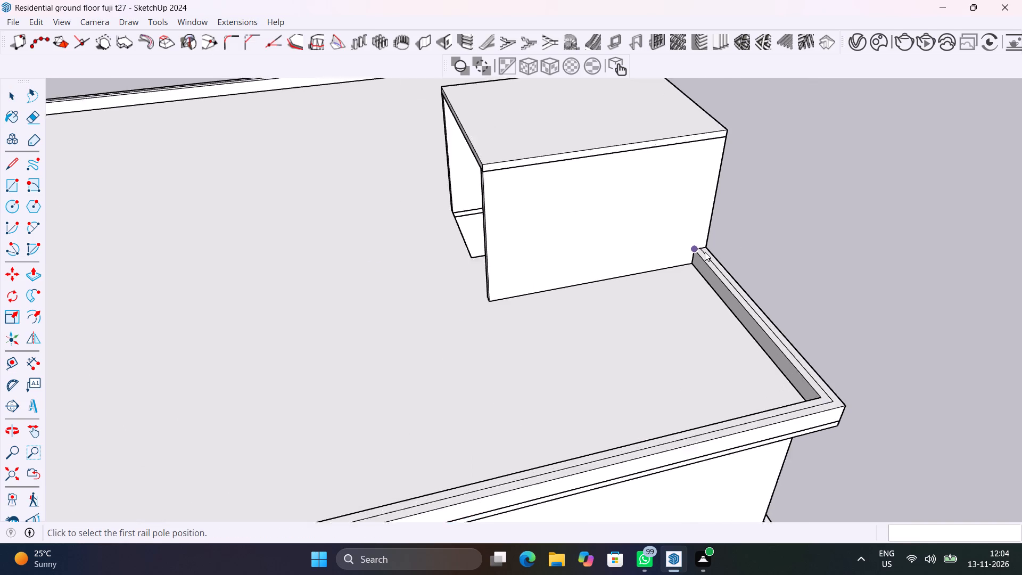
{"action": "scroll", "coordinate": [705, 252], "scroll_direction": "up", "scroll_amount": 7}
{"action": "left_click", "coordinate": [696, 245]}
{"action": "scroll", "coordinate": [724, 265], "scroll_direction": "down", "scroll_amount": 2}
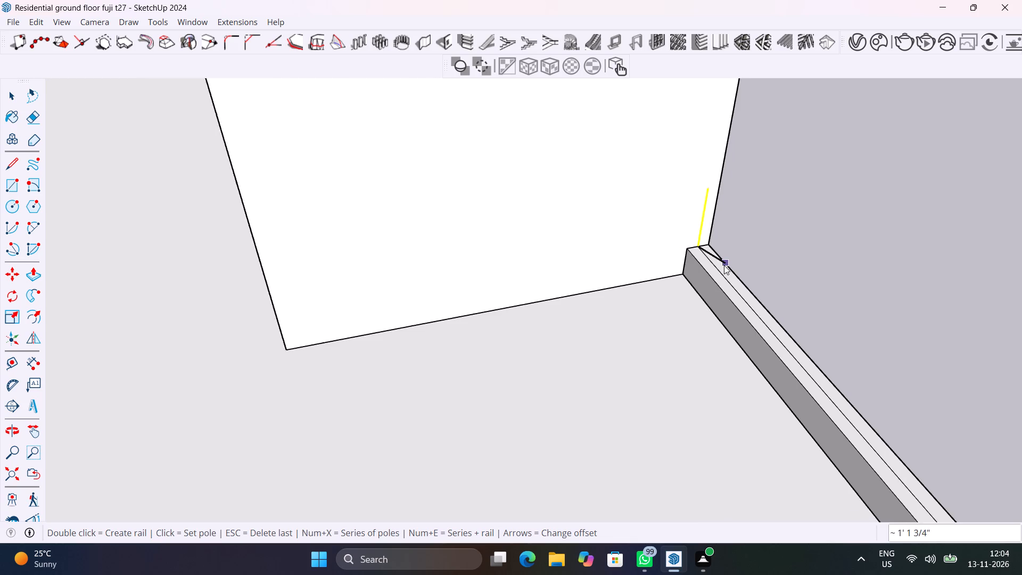
{"action": "scroll", "coordinate": [724, 265], "scroll_direction": "down", "scroll_amount": 4}
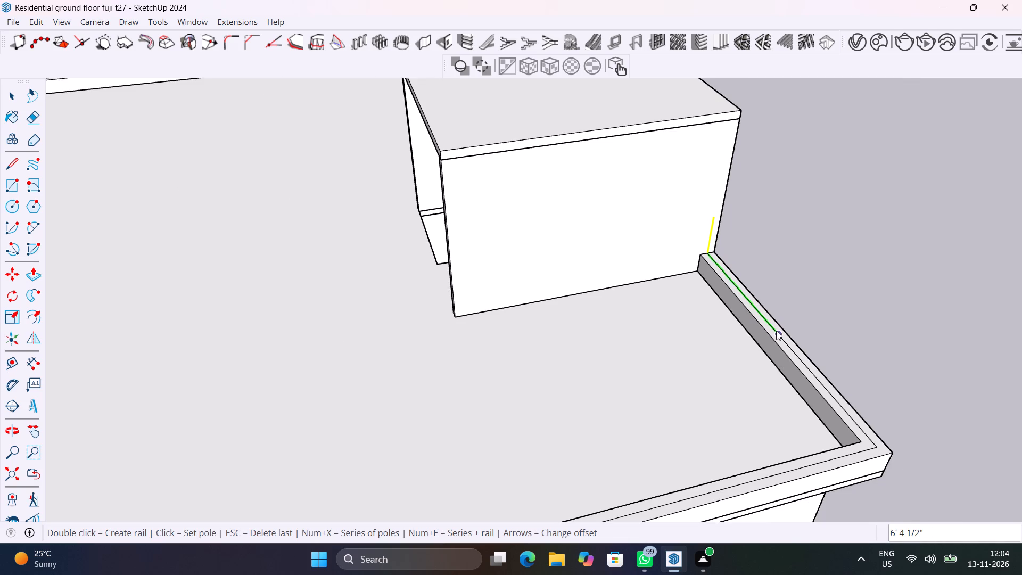
{"action": "left_click", "coordinate": [777, 332]}
{"action": "scroll", "coordinate": [777, 332], "scroll_direction": "down", "scroll_amount": 5}
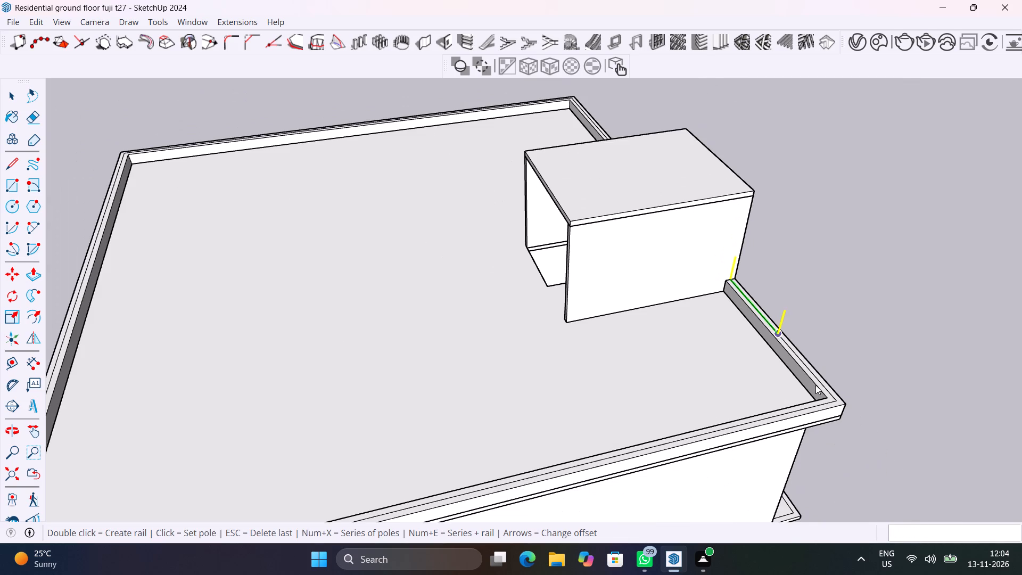
{"action": "left_click", "coordinate": [835, 397]}
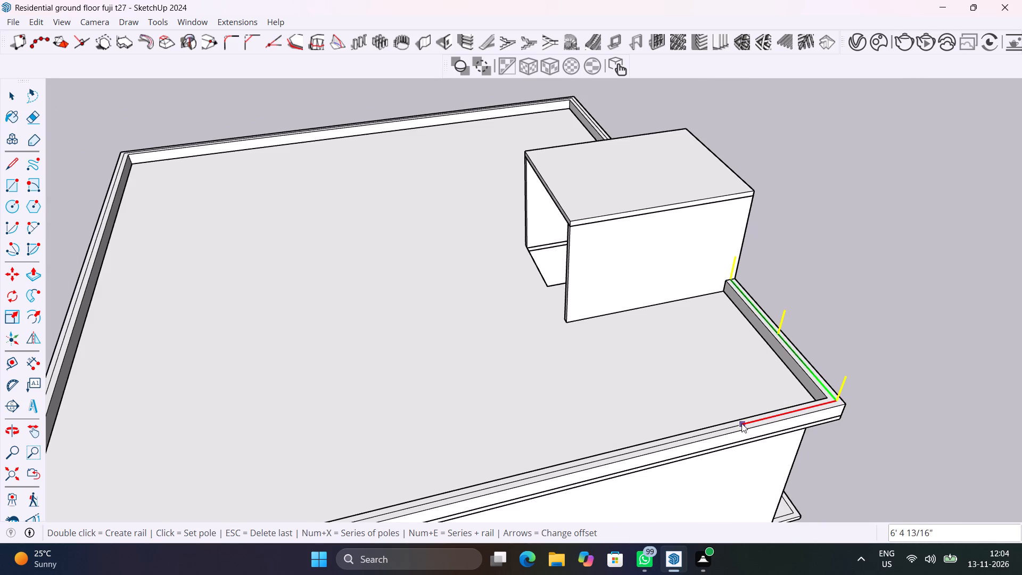
Continue the railing along the long side parapet to the front corner, setting eight intermediate poles about 5' apart and one at the corner.
{"action": "scroll", "coordinate": [741, 423], "scroll_direction": "up", "scroll_amount": 5}
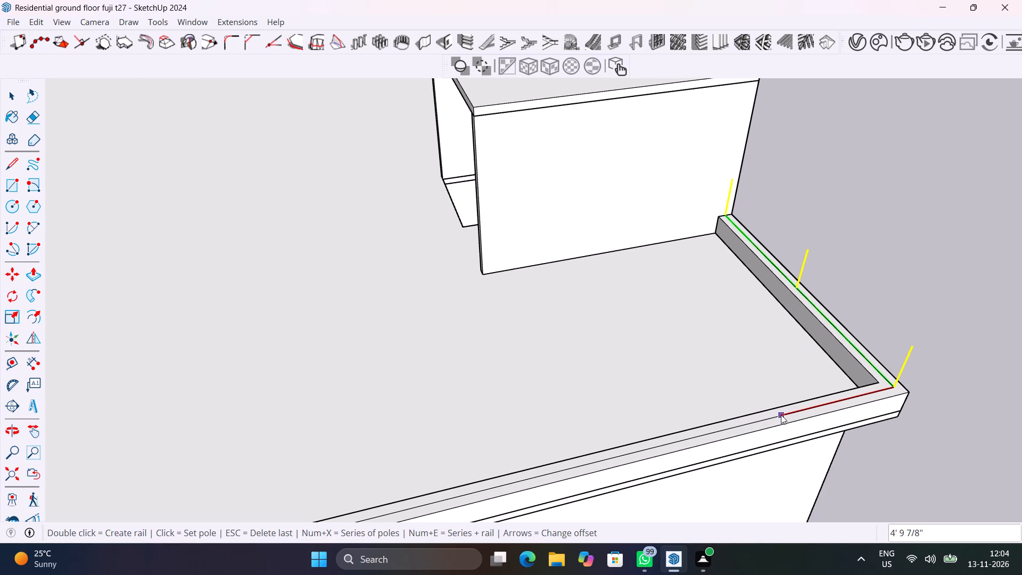
{"action": "left_click", "coordinate": [772, 421]}
{"action": "left_click", "coordinate": [639, 448]}
{"action": "scroll", "coordinate": [639, 448], "scroll_direction": "down", "scroll_amount": 4}
{"action": "middle_click_drag", "start_coordinate": [639, 448], "coordinate": [673, 440], "text": "shift"}
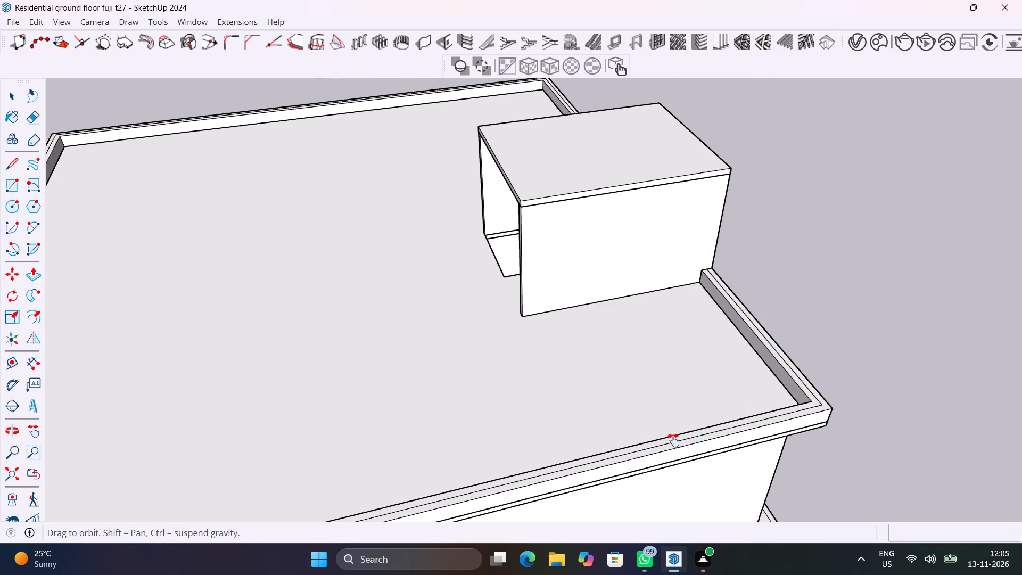
{"action": "middle_click_drag", "start_coordinate": [673, 440], "coordinate": [932, 364], "text": "shift"}
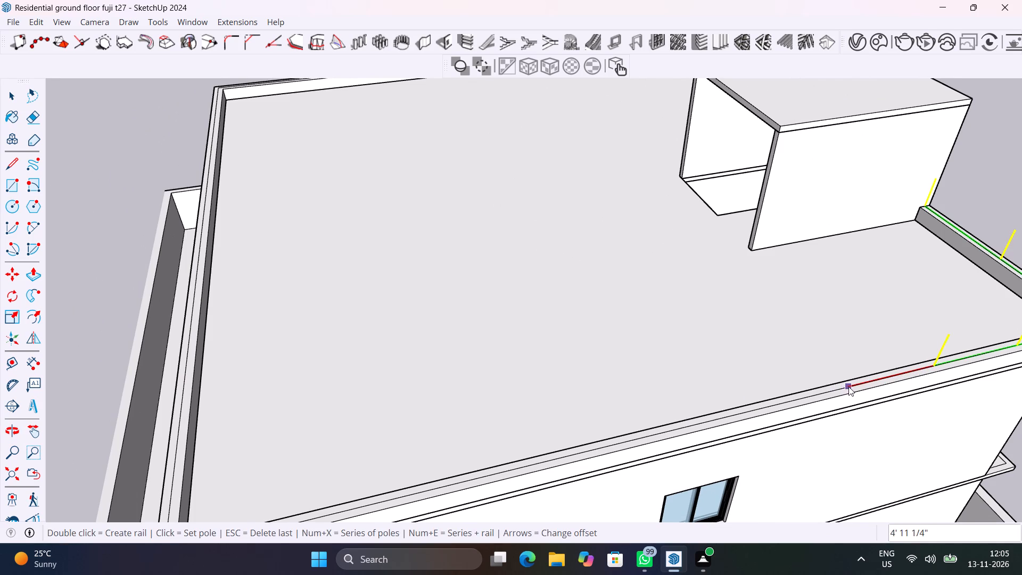
{"action": "left_click", "coordinate": [843, 387]}
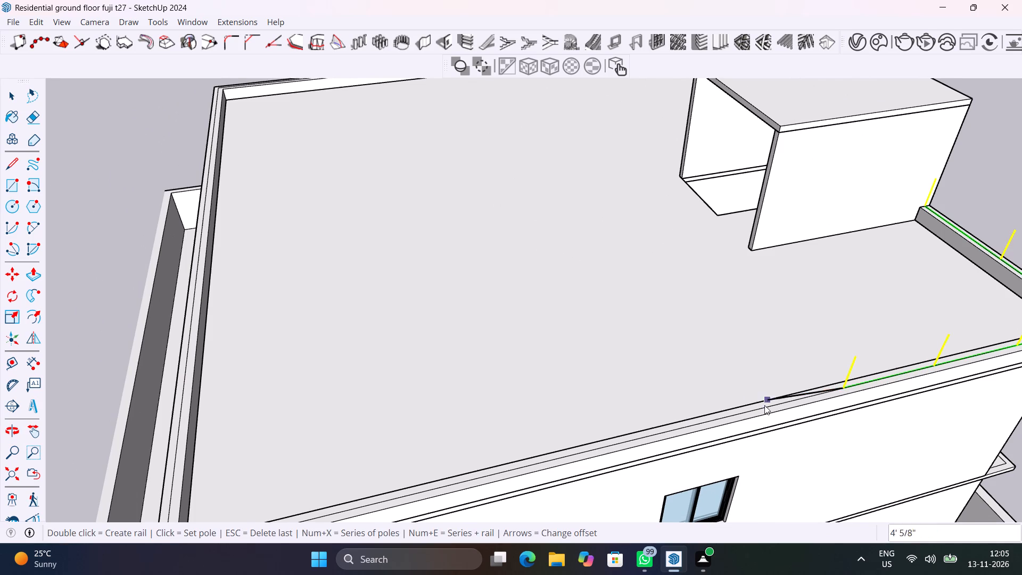
{"action": "left_click", "coordinate": [748, 412]}
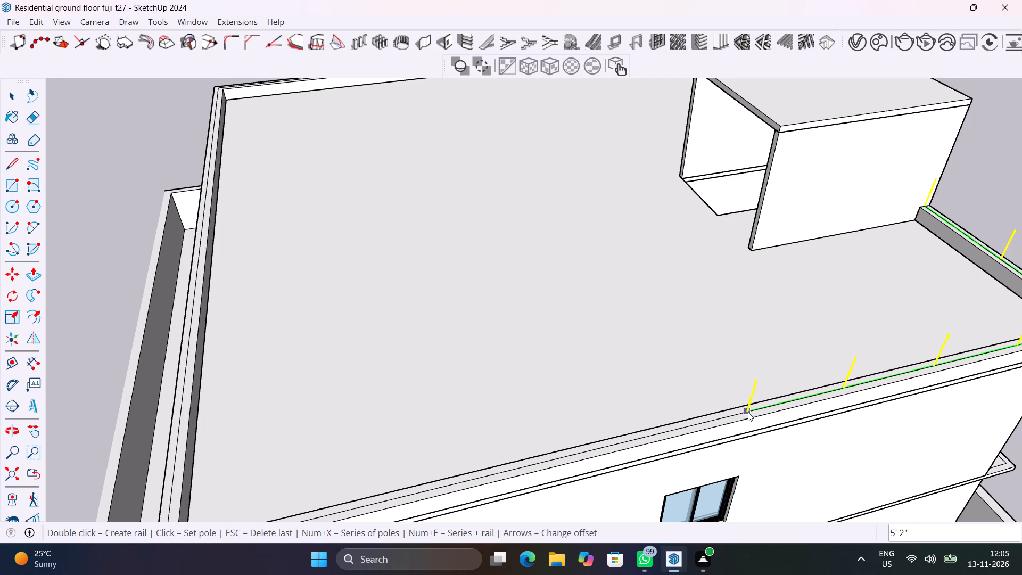
{"action": "left_click", "coordinate": [644, 434]}
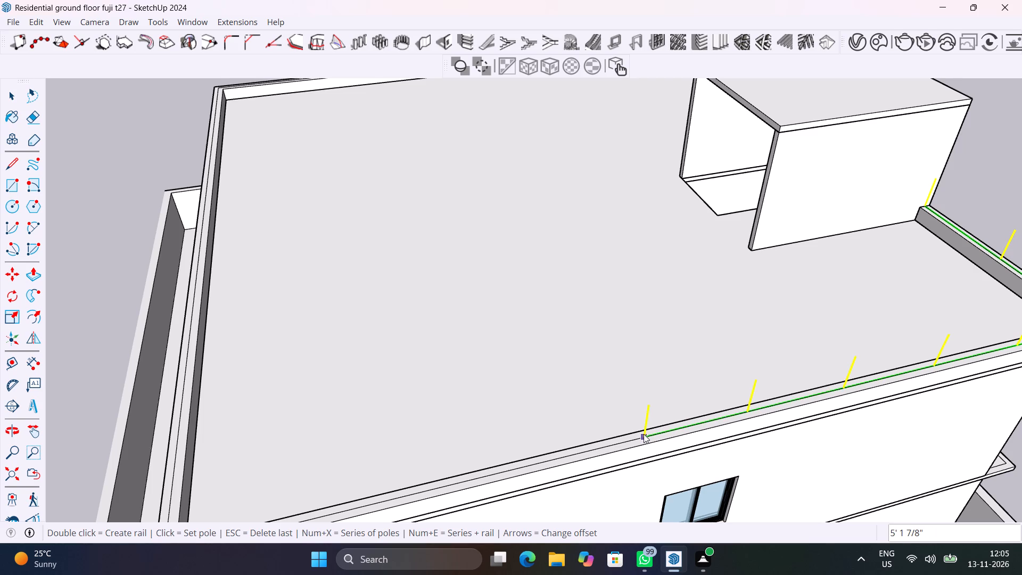
{"action": "left_click", "coordinate": [532, 466]}
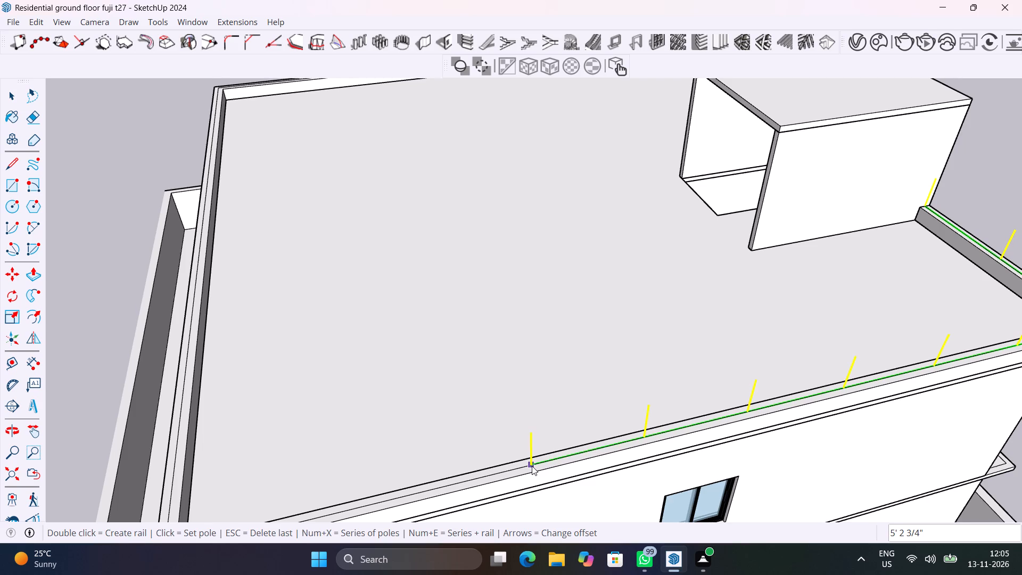
{"action": "middle_click_drag", "start_coordinate": [535, 466], "coordinate": [764, 394]}
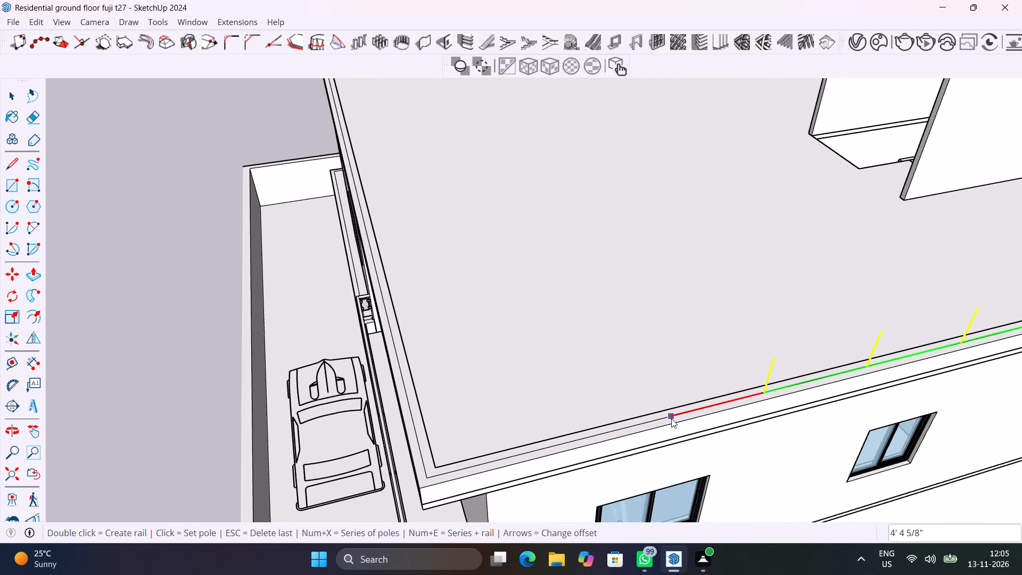
{"action": "left_click", "coordinate": [656, 422]}
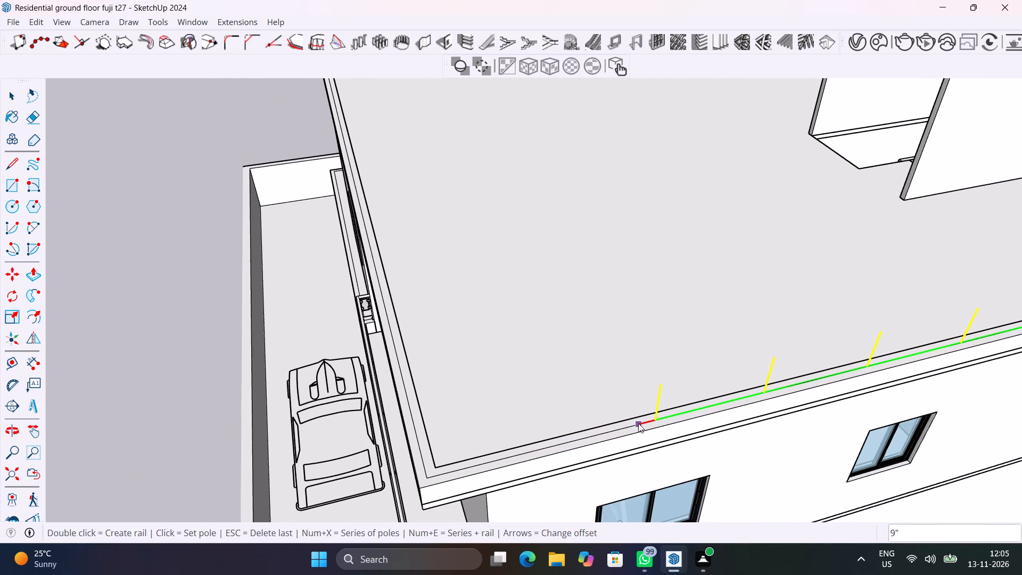
{"action": "left_click", "coordinate": [536, 448]}
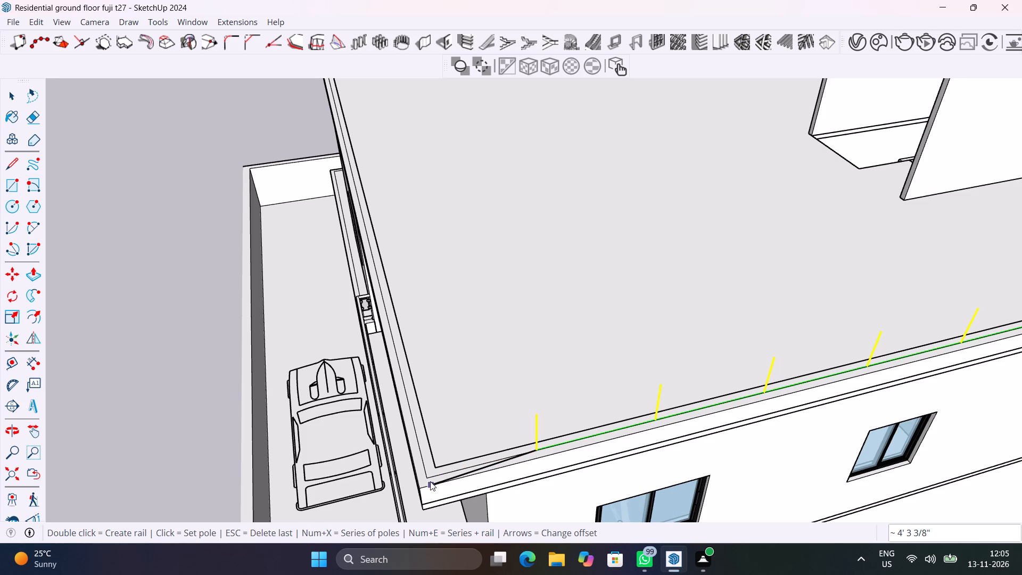
{"action": "left_click", "coordinate": [428, 478]}
Carry the railing around onto the front parapet above the balcony, setting four poles about 5' apart.
{"action": "middle_click_drag", "start_coordinate": [438, 476], "coordinate": [801, 484]}
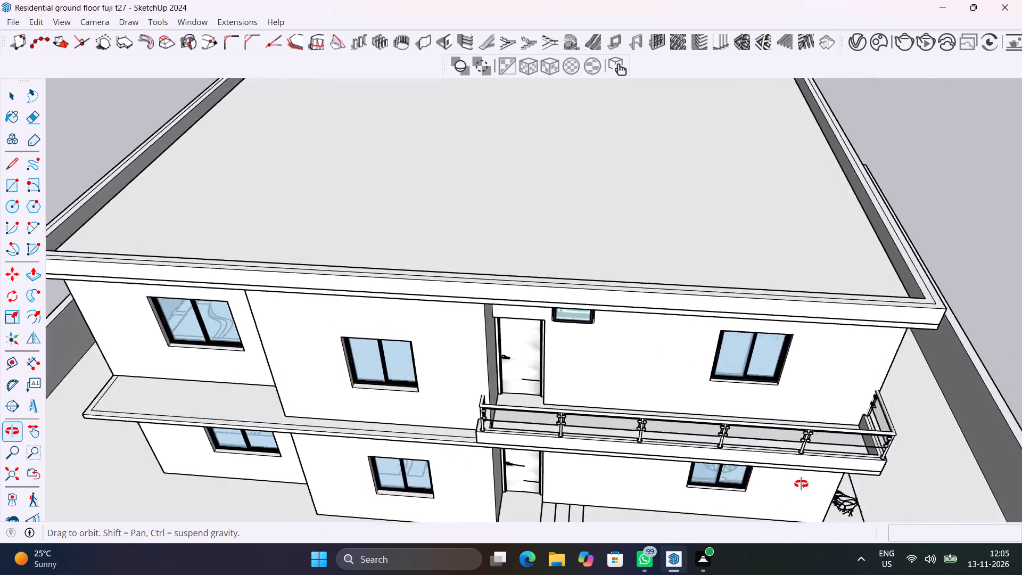
{"action": "middle_click_drag", "start_coordinate": [801, 484], "coordinate": [821, 544]}
{"action": "scroll", "coordinate": [934, 302], "scroll_direction": "up", "scroll_amount": 5}
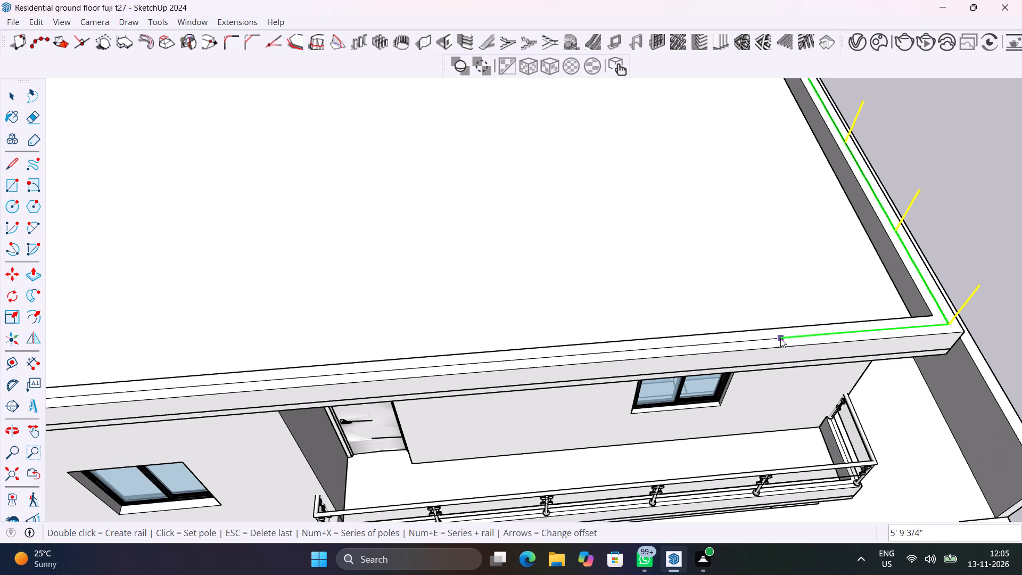
{"action": "left_click", "coordinate": [799, 336]}
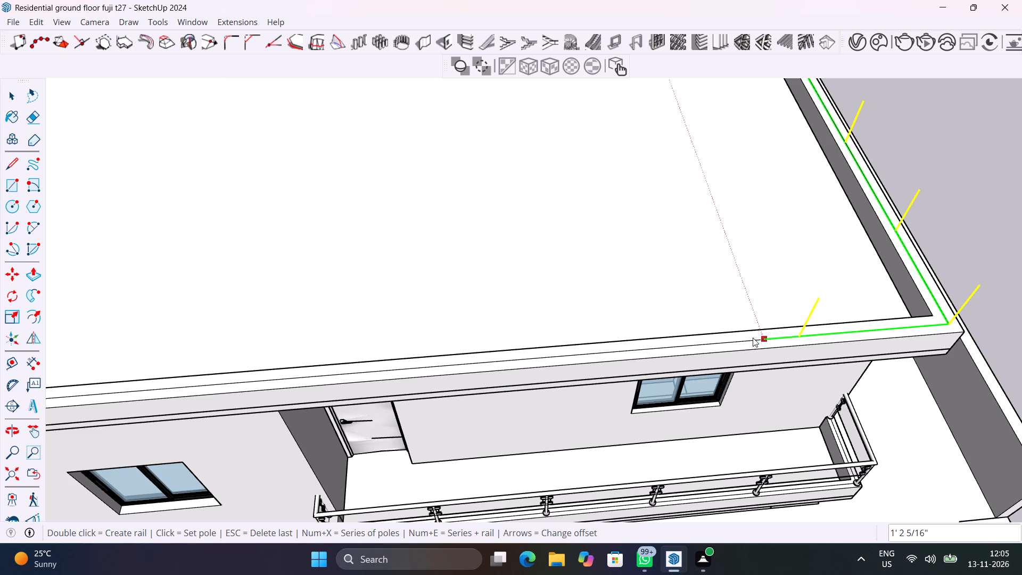
{"action": "left_click", "coordinate": [644, 346]}
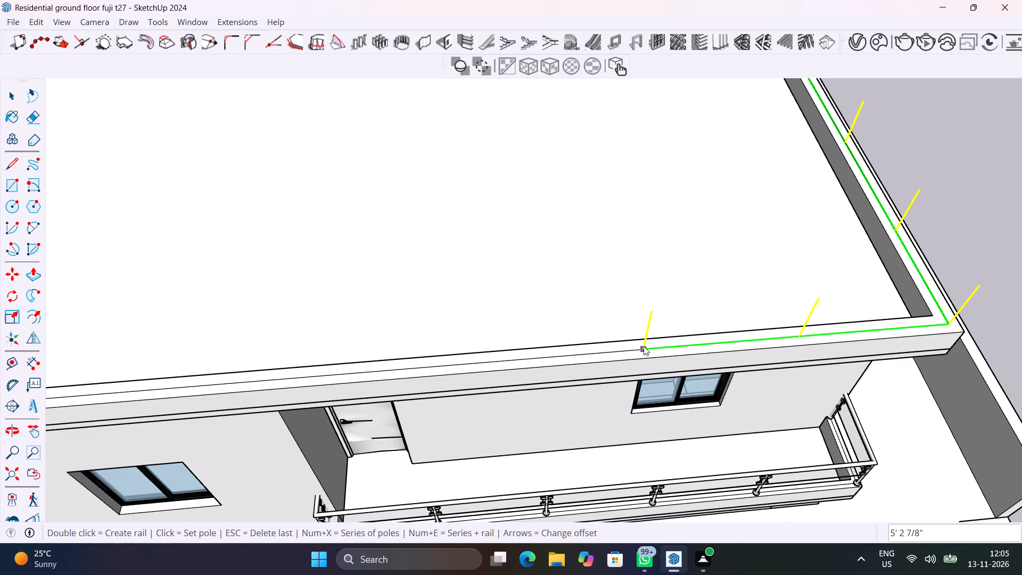
{"action": "scroll", "coordinate": [644, 346], "scroll_direction": "down", "scroll_amount": 7}
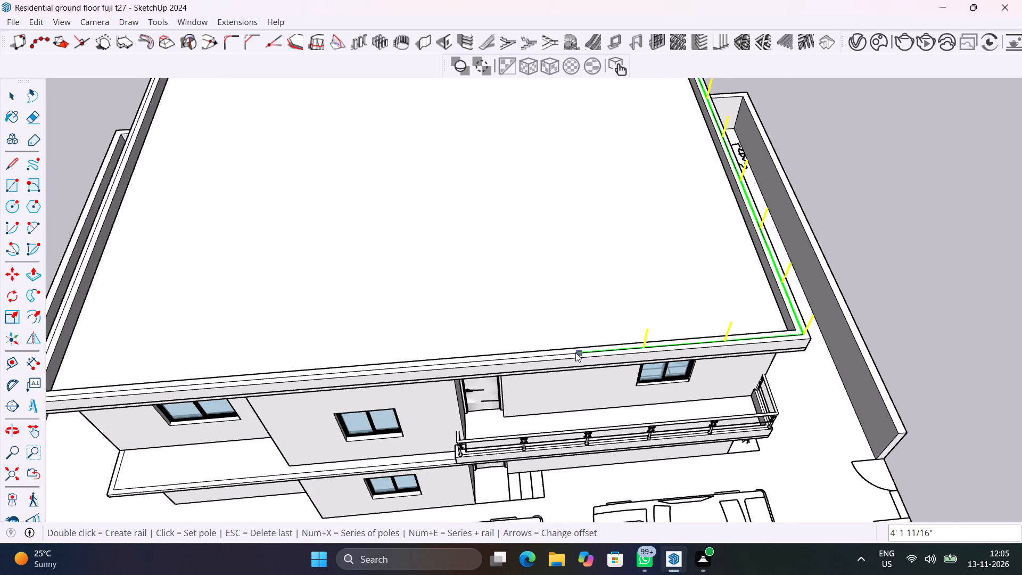
{"action": "scroll", "coordinate": [558, 352], "scroll_direction": "up", "scroll_amount": 7}
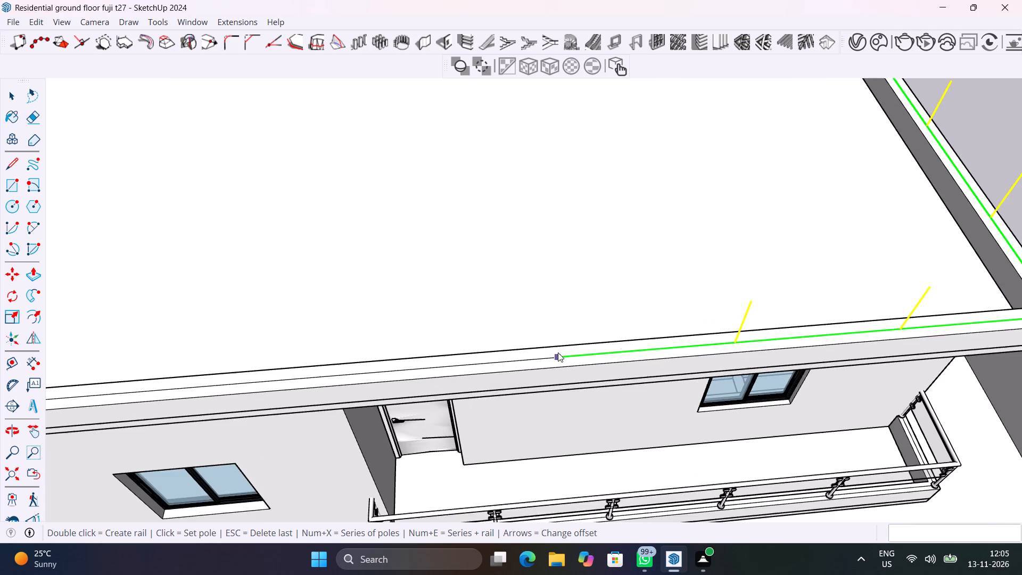
{"action": "left_click", "coordinate": [566, 357]}
{"action": "scroll", "coordinate": [566, 357], "scroll_direction": "down", "scroll_amount": 6}
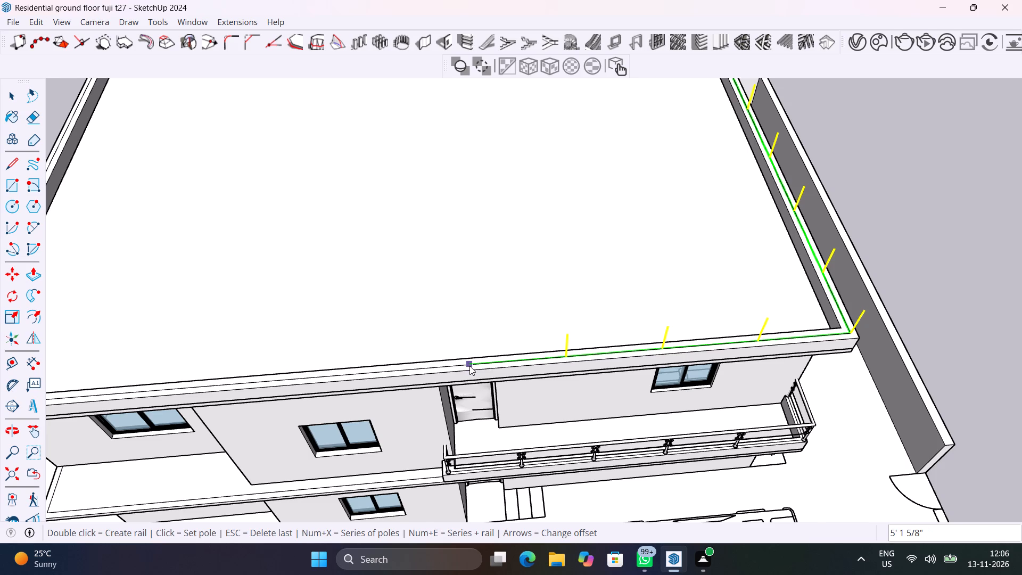
{"action": "scroll", "coordinate": [469, 366], "scroll_direction": "up", "scroll_amount": 5}
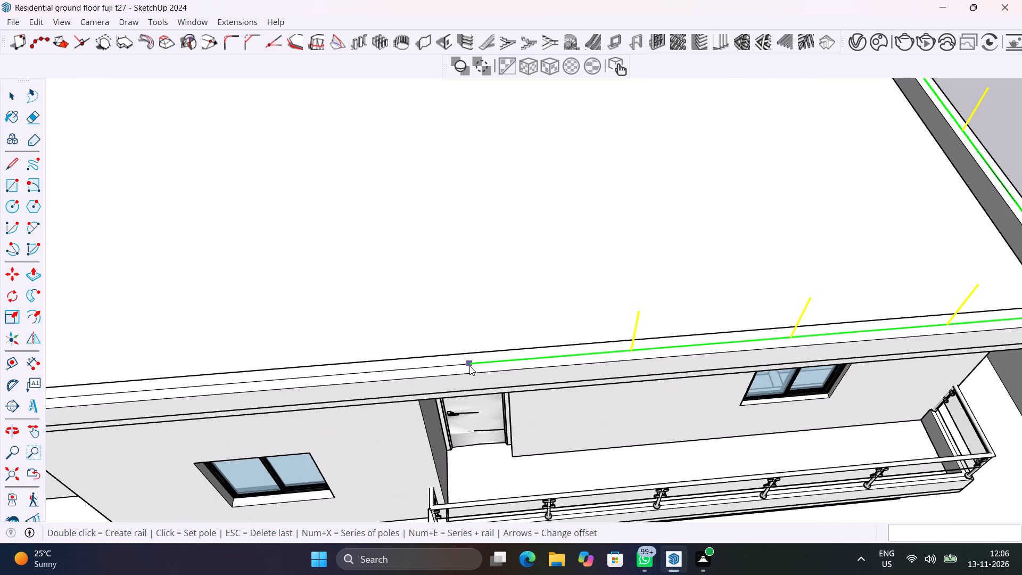
{"action": "left_click", "coordinate": [469, 366]}
{"action": "scroll", "coordinate": [469, 366], "scroll_direction": "down", "scroll_amount": 6}
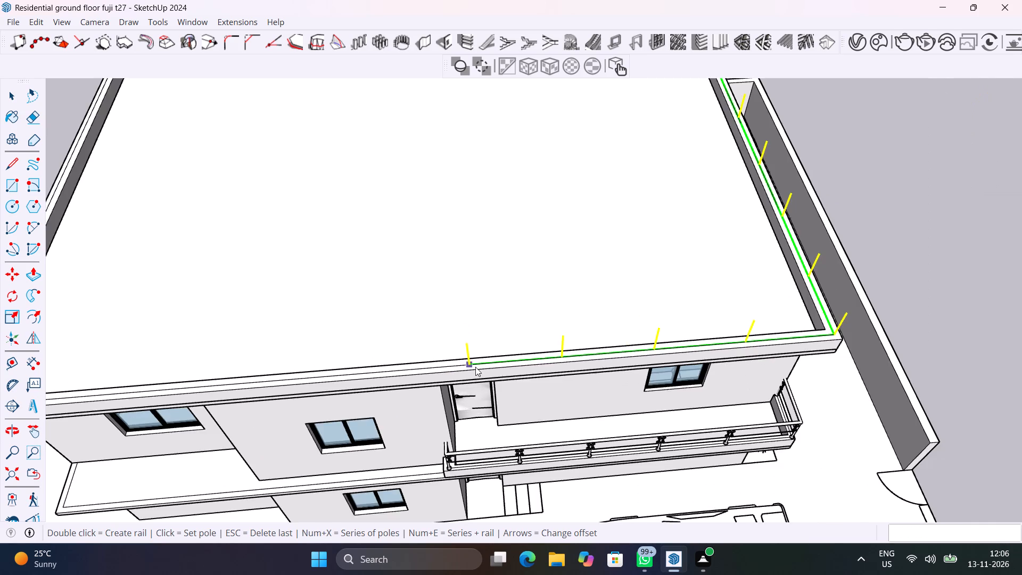
Continue the railing along the front parapet, setting four more poles about 5' apart and one at the far corner about 7' further.
{"action": "middle_click_drag", "start_coordinate": [498, 367], "coordinate": [809, 373], "text": "shift"}
{"action": "scroll", "coordinate": [809, 373], "scroll_direction": "up", "scroll_amount": 1}
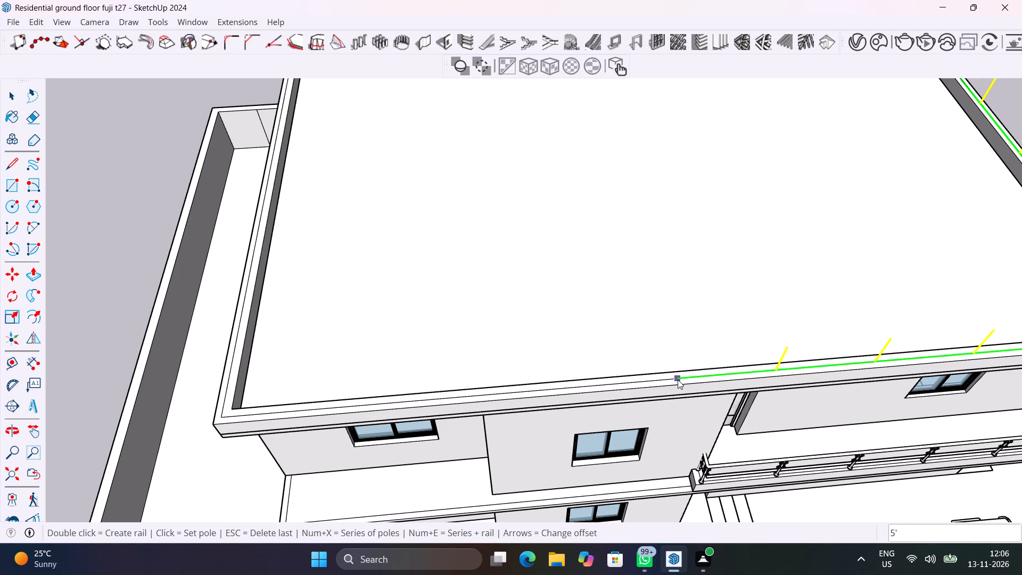
{"action": "left_click", "coordinate": [678, 380]}
{"action": "left_click", "coordinate": [578, 384]}
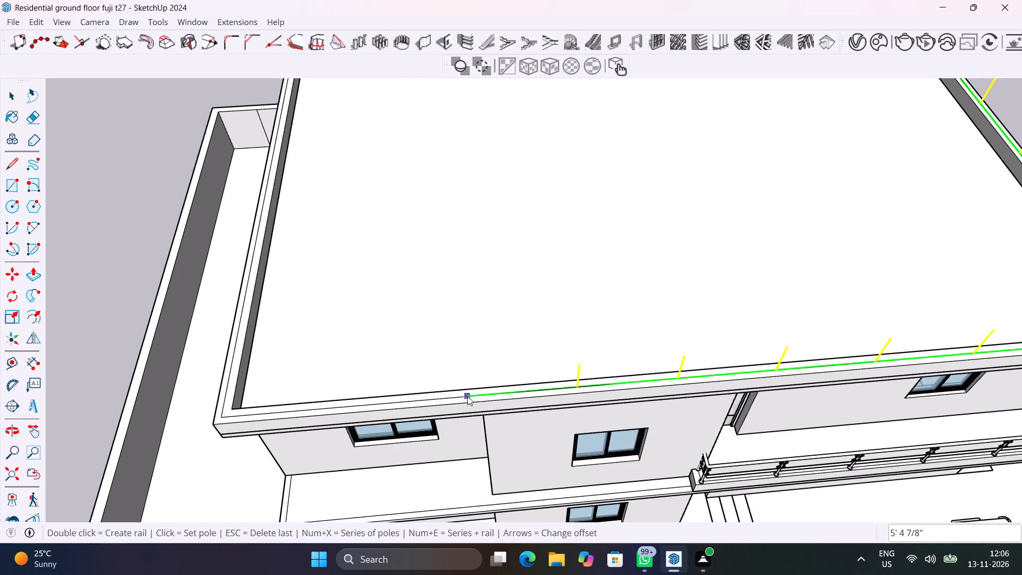
{"action": "scroll", "coordinate": [467, 396], "scroll_direction": "up", "scroll_amount": 6}
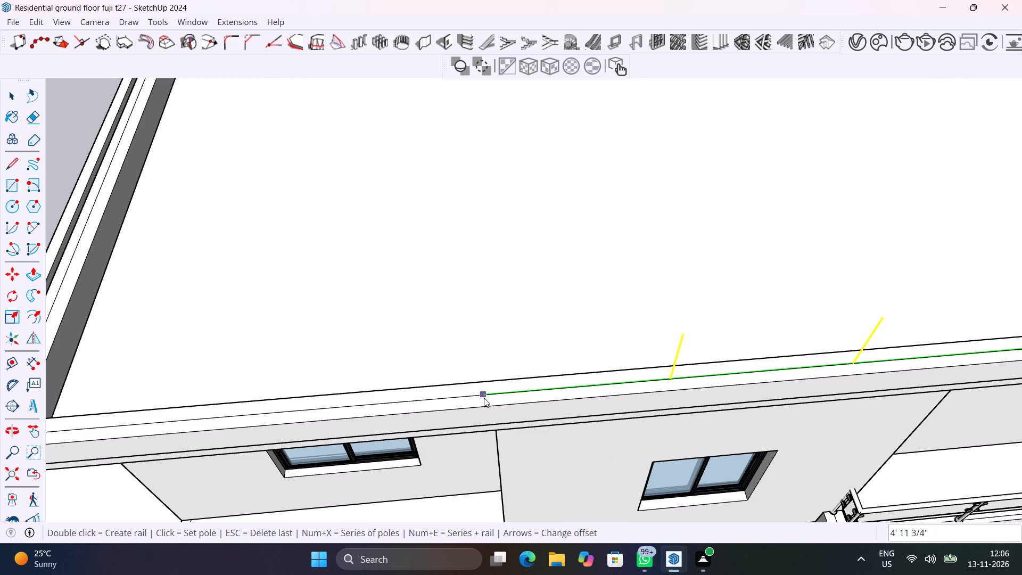
{"action": "left_click", "coordinate": [479, 398]}
{"action": "scroll", "coordinate": [478, 397], "scroll_direction": "down", "scroll_amount": 5}
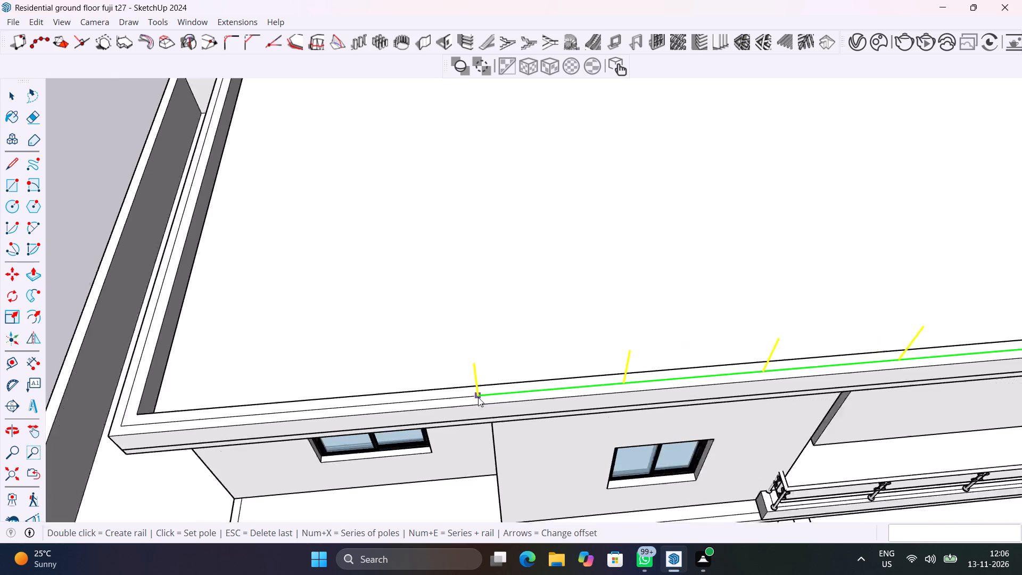
{"action": "scroll", "coordinate": [478, 397], "scroll_direction": "down", "scroll_amount": 2}
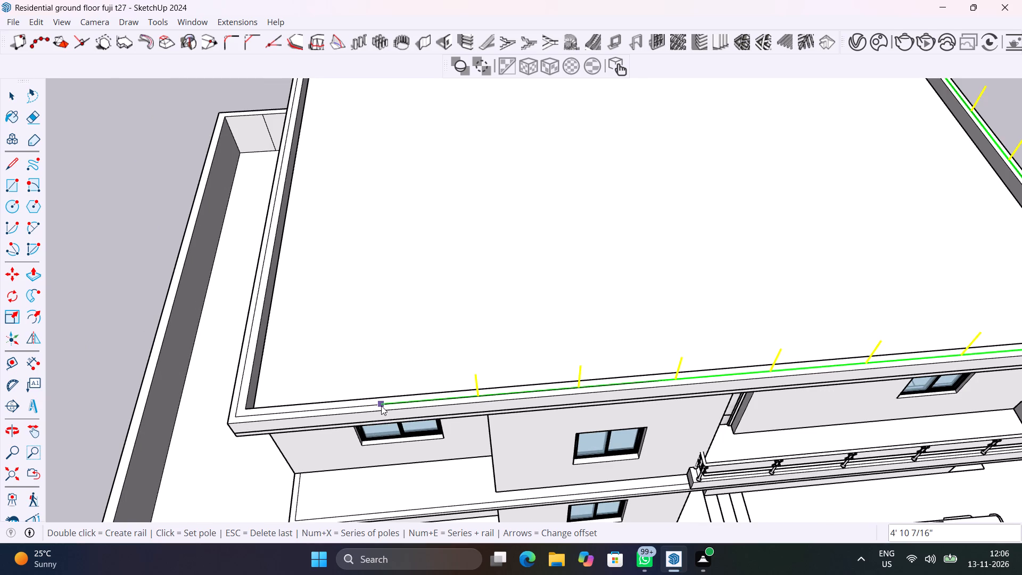
{"action": "scroll", "coordinate": [381, 406], "scroll_direction": "up", "scroll_amount": 4}
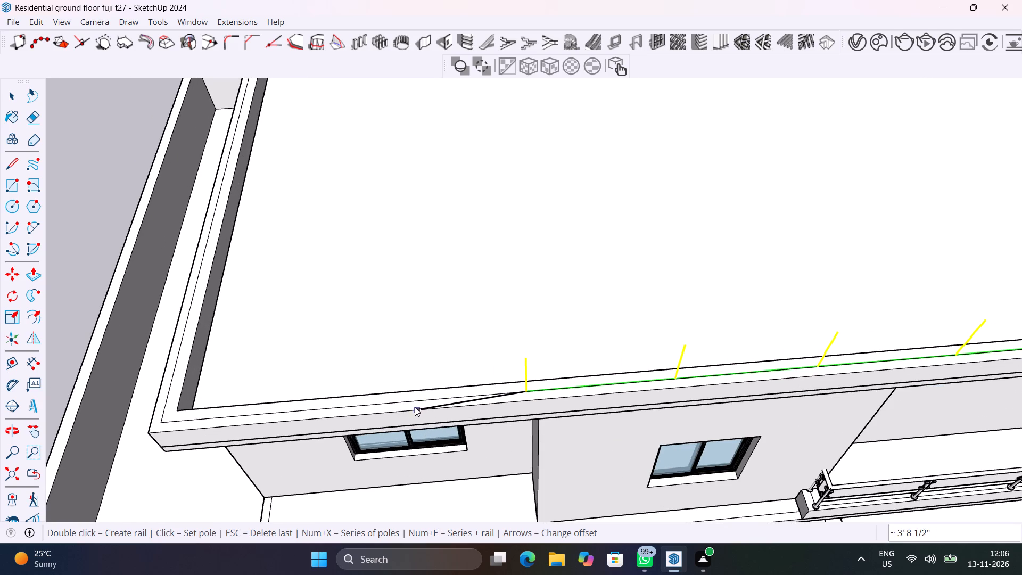
{"action": "left_click", "coordinate": [376, 403]}
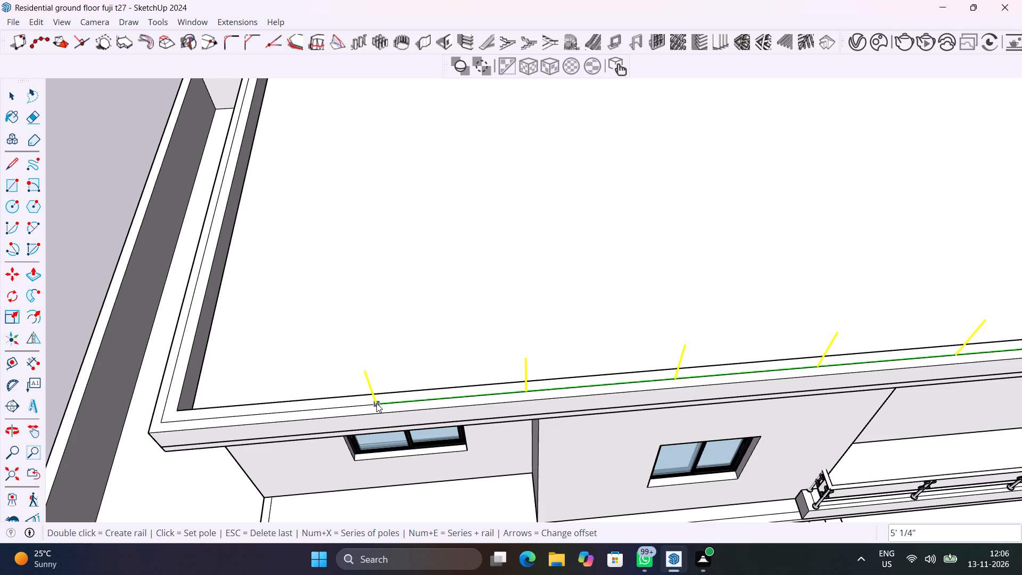
{"action": "scroll", "coordinate": [376, 403], "scroll_direction": "down", "scroll_amount": 4}
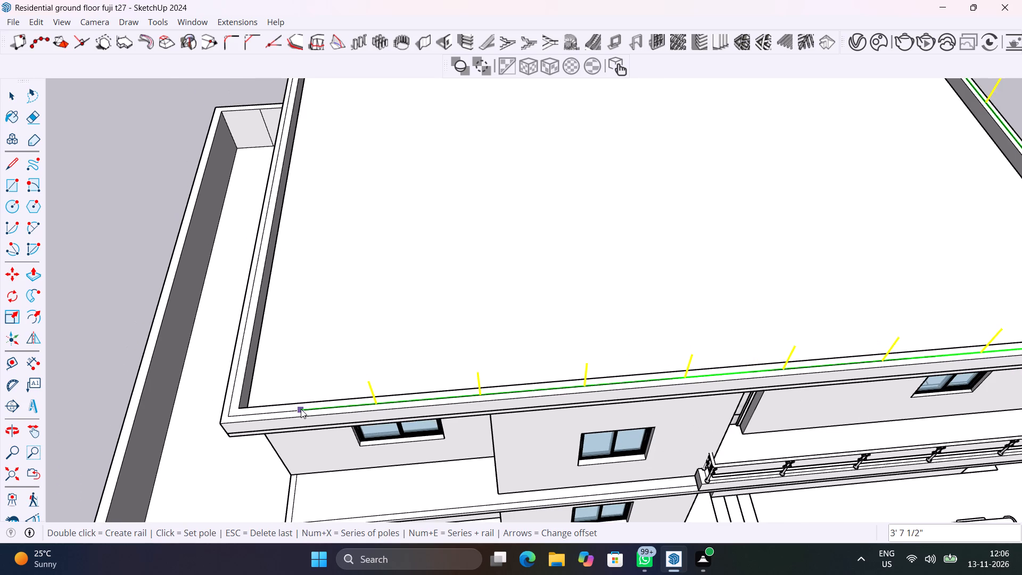
{"action": "left_click", "coordinate": [226, 413]}
Continue the railing along the opposite long side parapet, setting eight intermediate poles about 5' apart and one at the rear corner.
{"action": "middle_click_drag", "start_coordinate": [262, 409], "coordinate": [510, 376]}
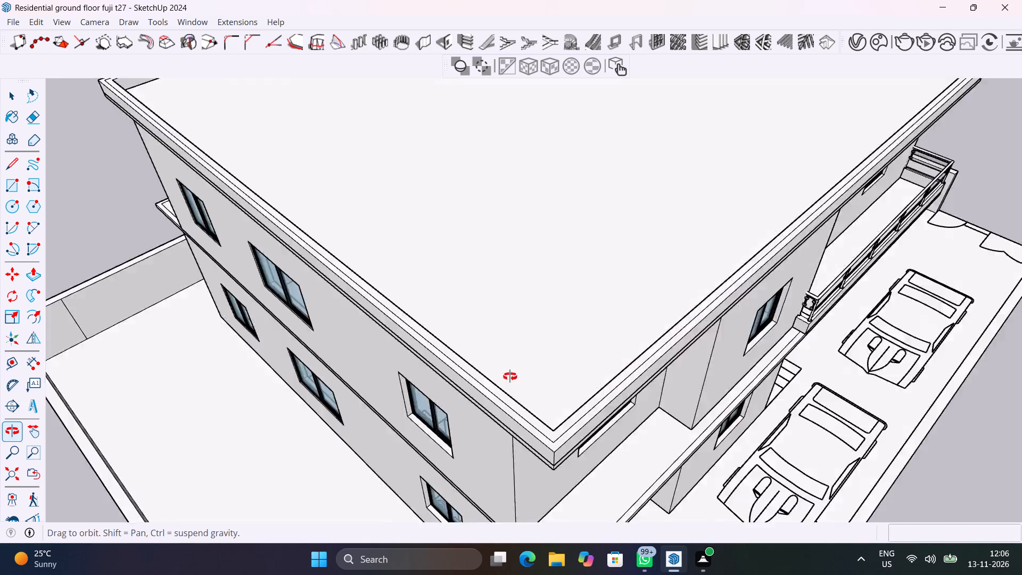
{"action": "middle_click_drag", "start_coordinate": [510, 376], "coordinate": [689, 408]}
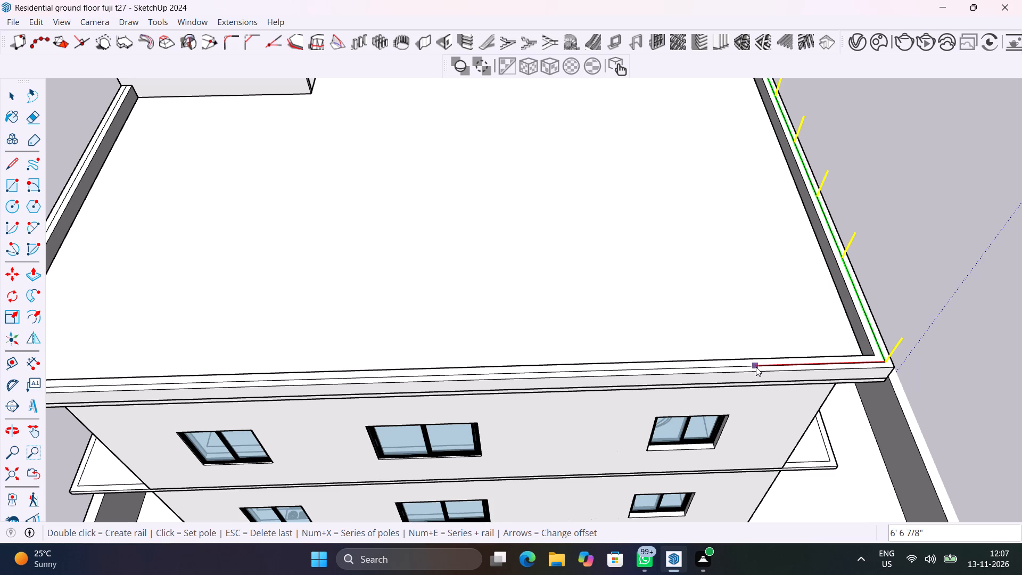
{"action": "left_click", "coordinate": [786, 366]}
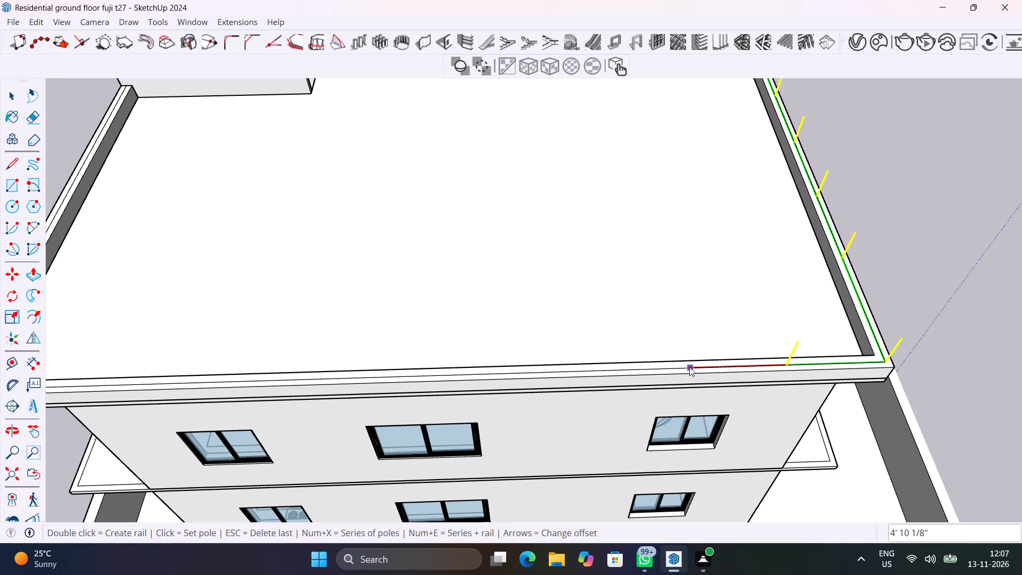
{"action": "left_click", "coordinate": [682, 367]}
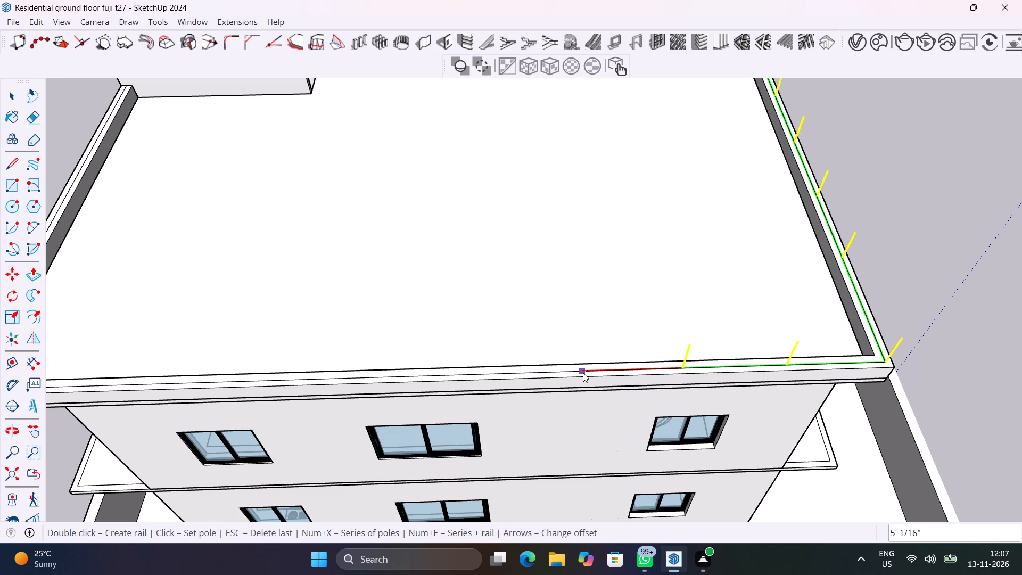
{"action": "left_click", "coordinate": [583, 373]}
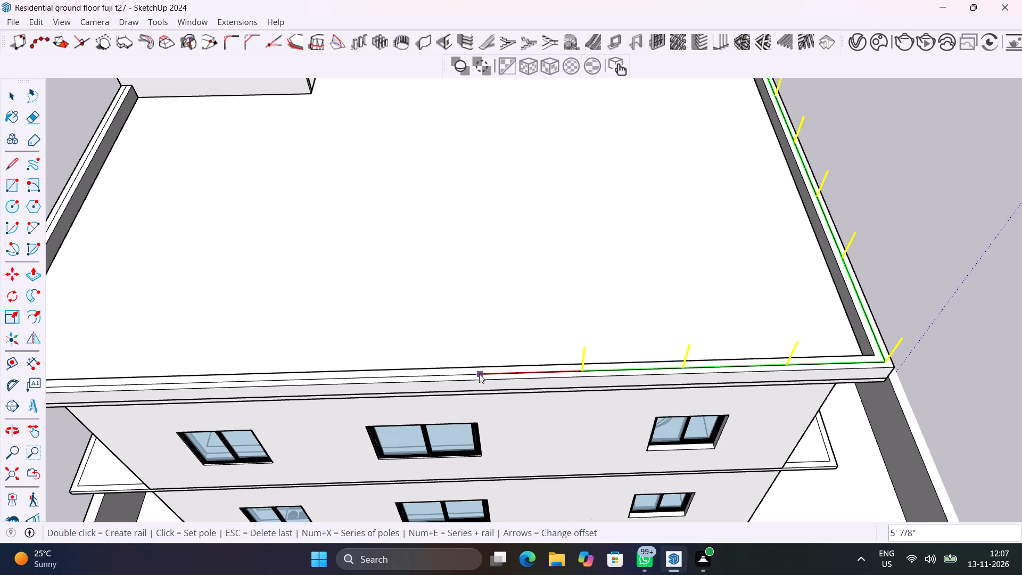
{"action": "left_click", "coordinate": [477, 374]}
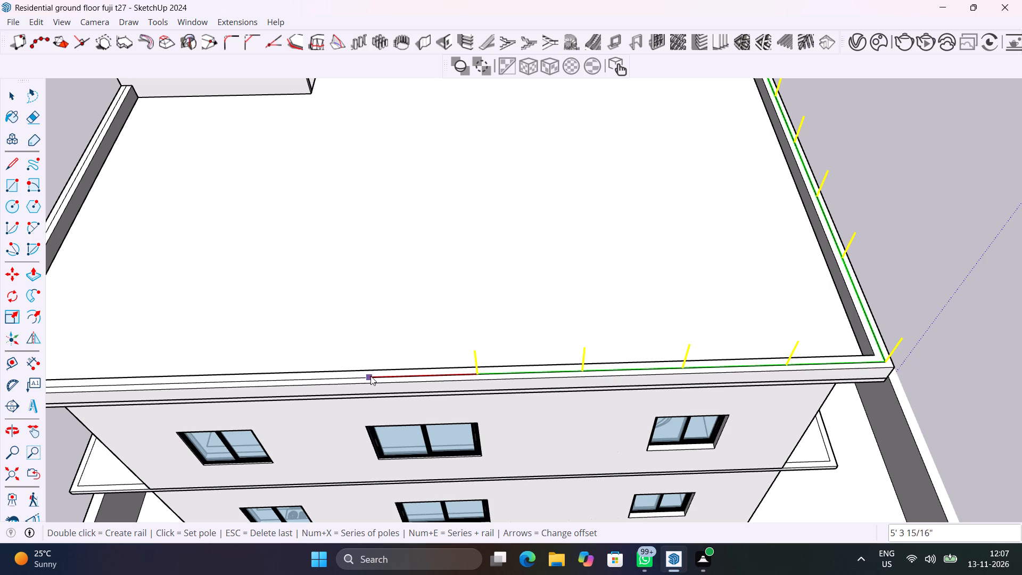
{"action": "double_click", "coordinate": [373, 376]}
{"action": "middle_click_drag", "start_coordinate": [373, 376], "coordinate": [774, 440], "text": "shift"}
{"action": "scroll", "coordinate": [774, 439], "scroll_direction": "up", "scroll_amount": 1}
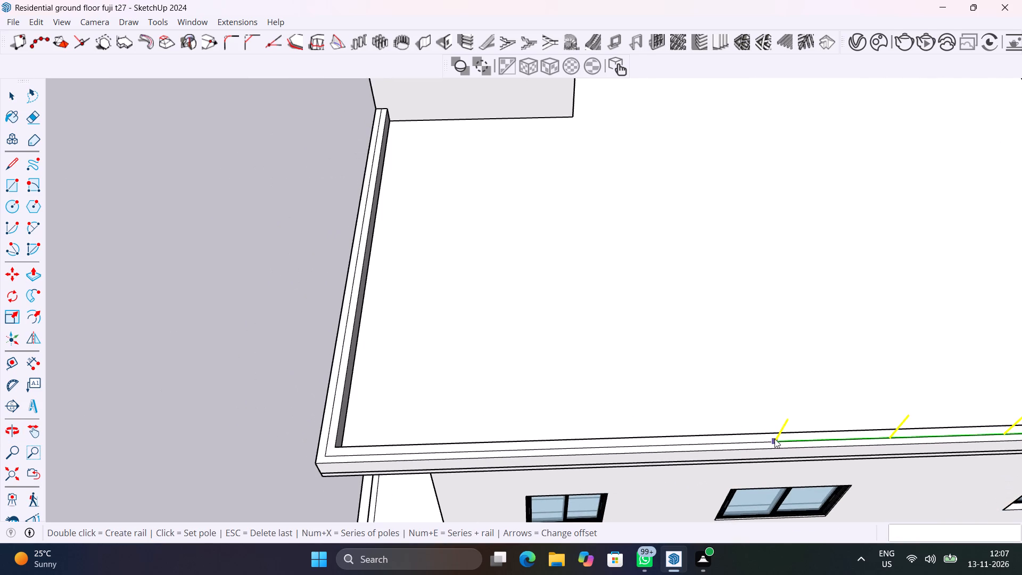
{"action": "left_click", "coordinate": [657, 446]}
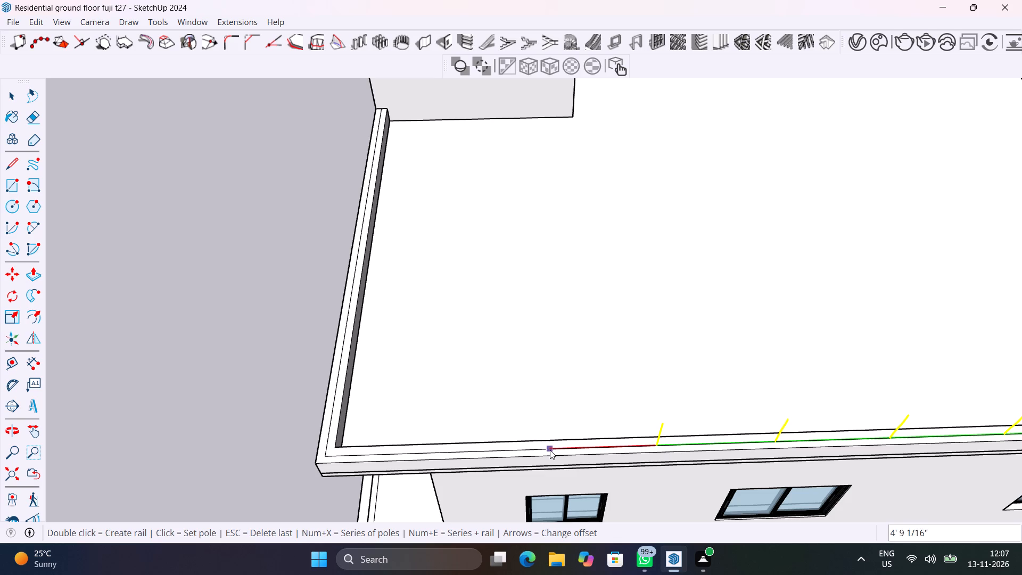
{"action": "left_click", "coordinate": [542, 450]}
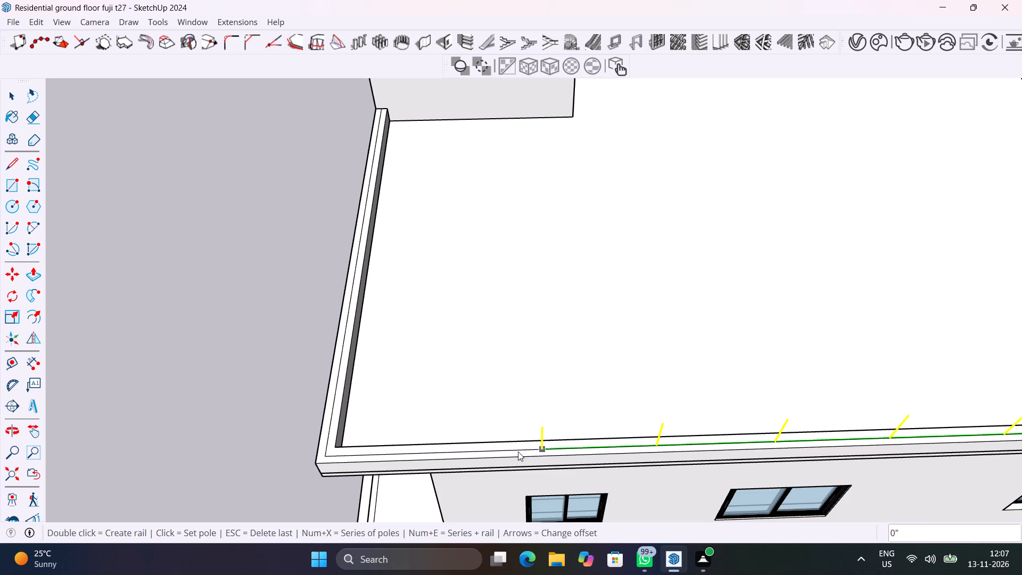
{"action": "left_click", "coordinate": [423, 453]}
{"action": "left_click", "coordinate": [322, 455]}
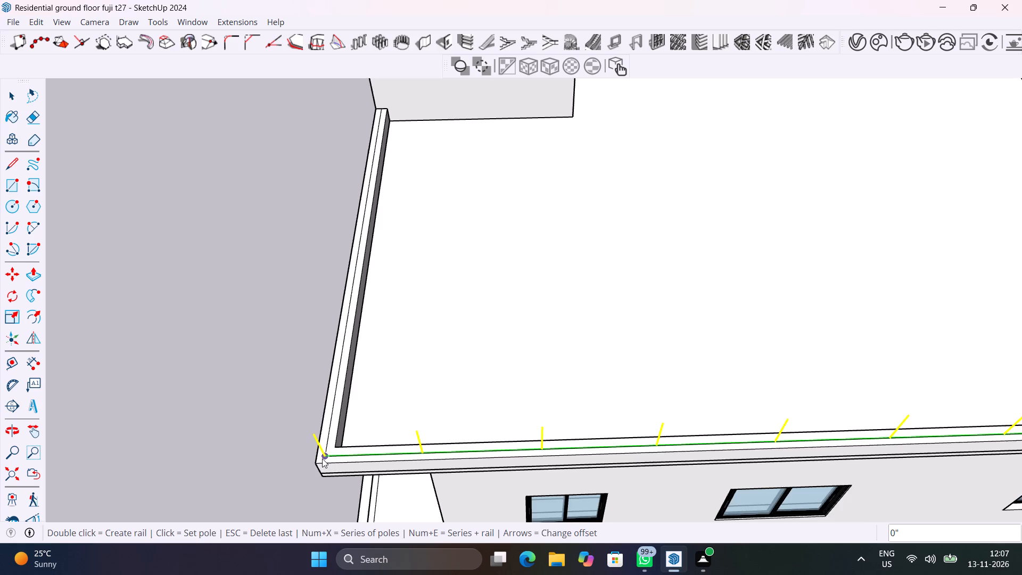
Run the railing along the rear parapet to the stair tower with four intermediate poles about 5' apart, and create the rail from the tower-end pole.
{"action": "middle_click_drag", "start_coordinate": [322, 458], "coordinate": [795, 506]}
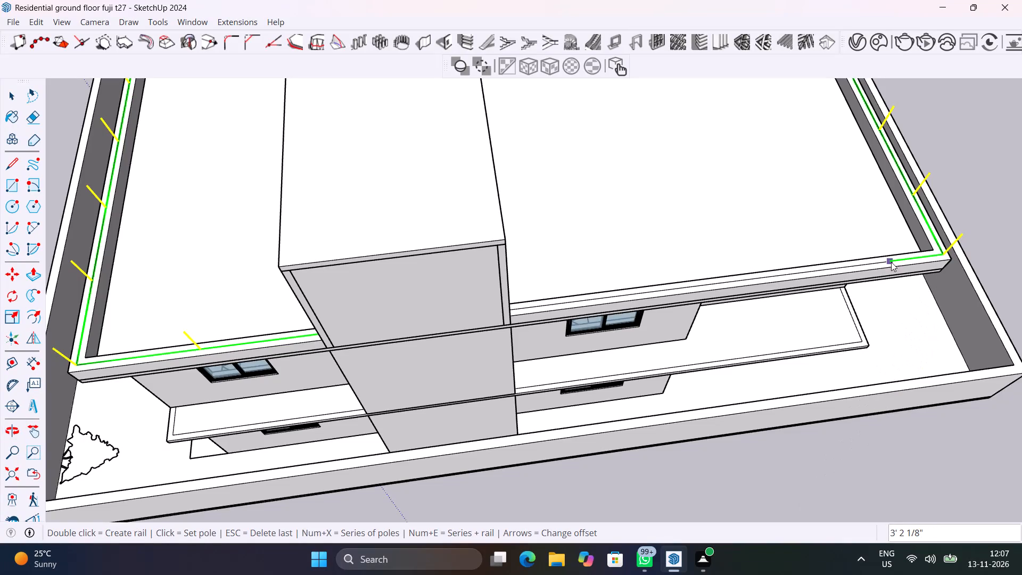
{"action": "scroll", "coordinate": [895, 257], "scroll_direction": "up", "scroll_amount": 4}
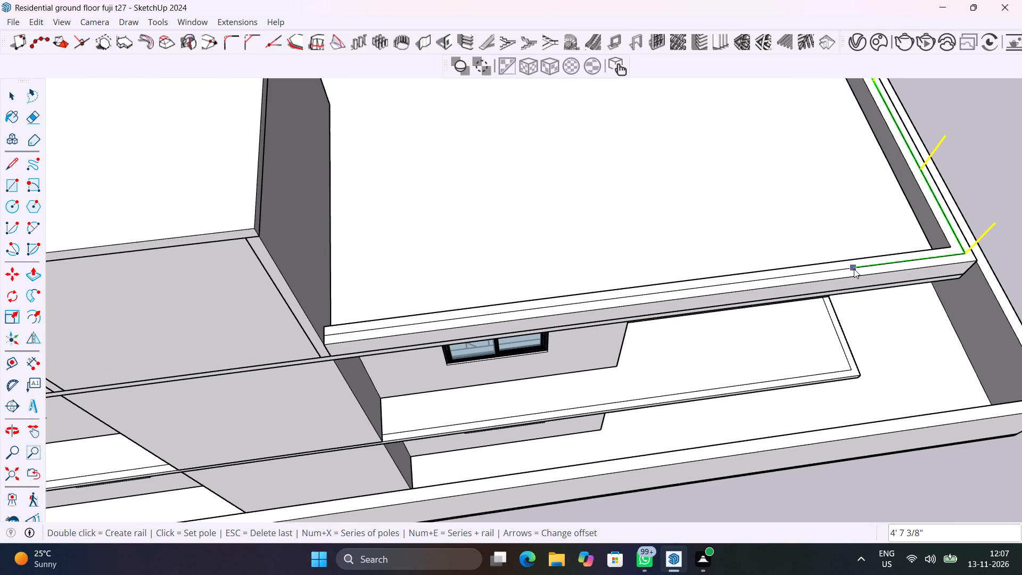
{"action": "left_click", "coordinate": [832, 270]}
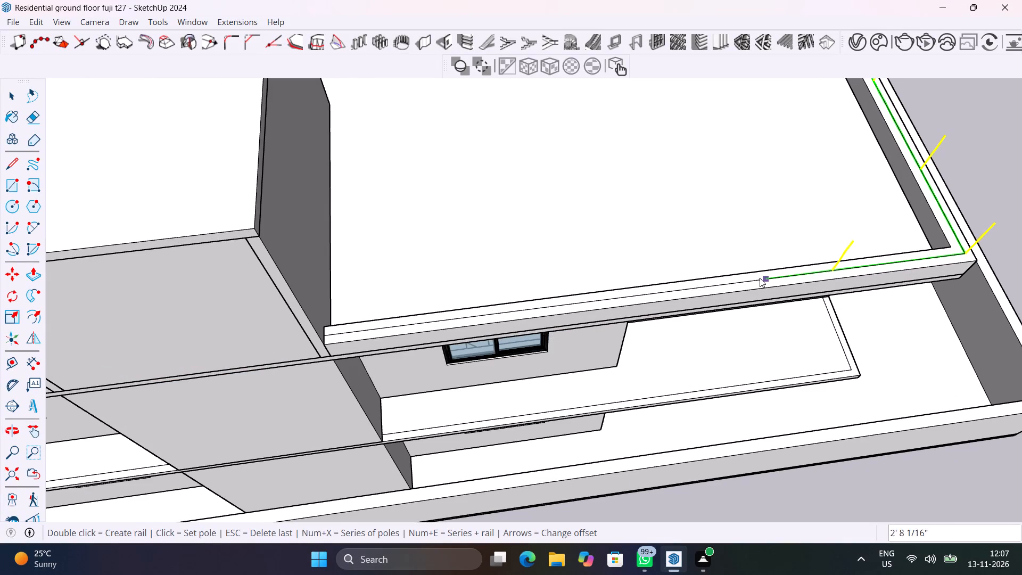
{"action": "left_click", "coordinate": [702, 284]}
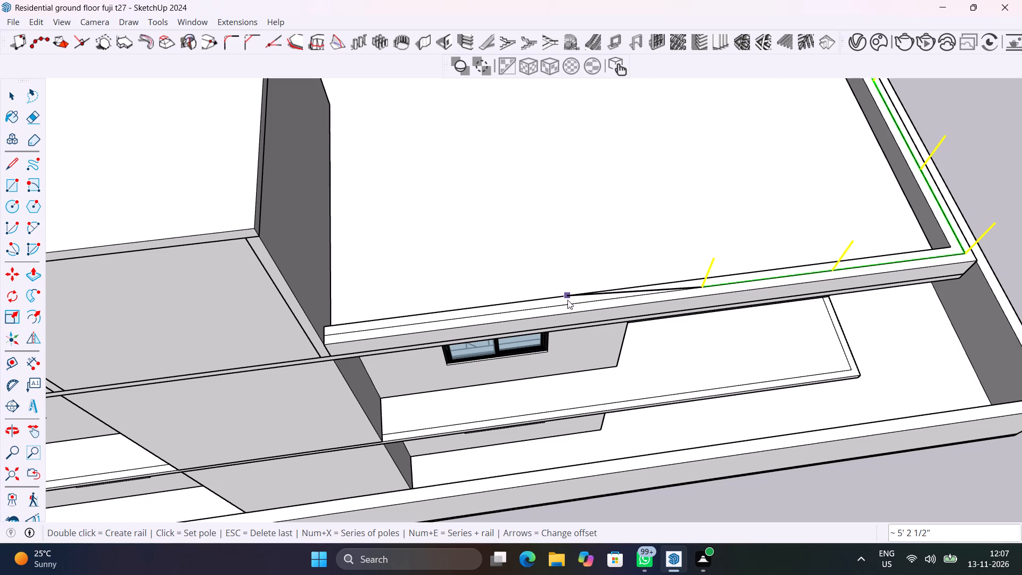
{"action": "double_click", "coordinate": [570, 301]}
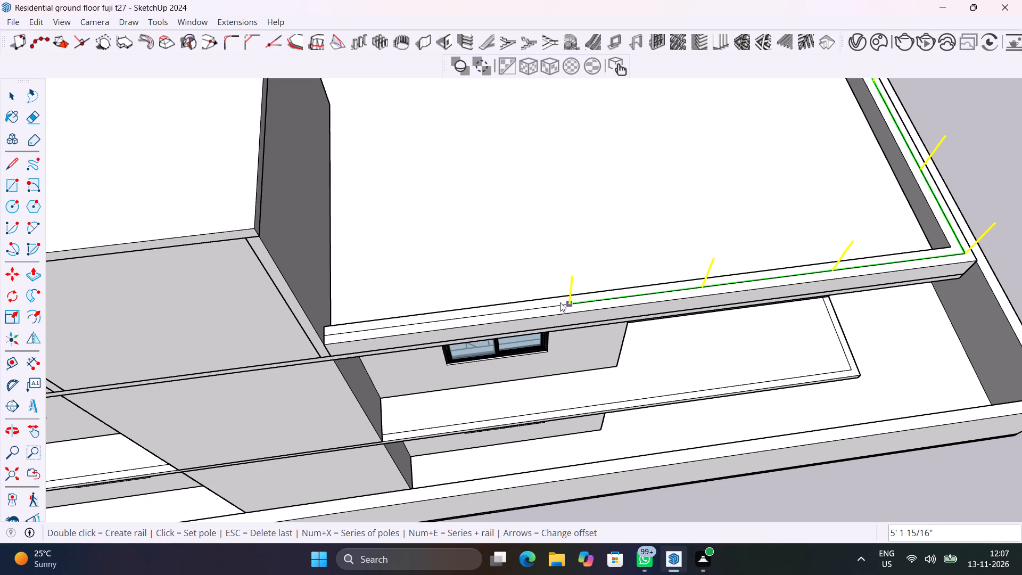
{"action": "left_click", "coordinate": [442, 316]}
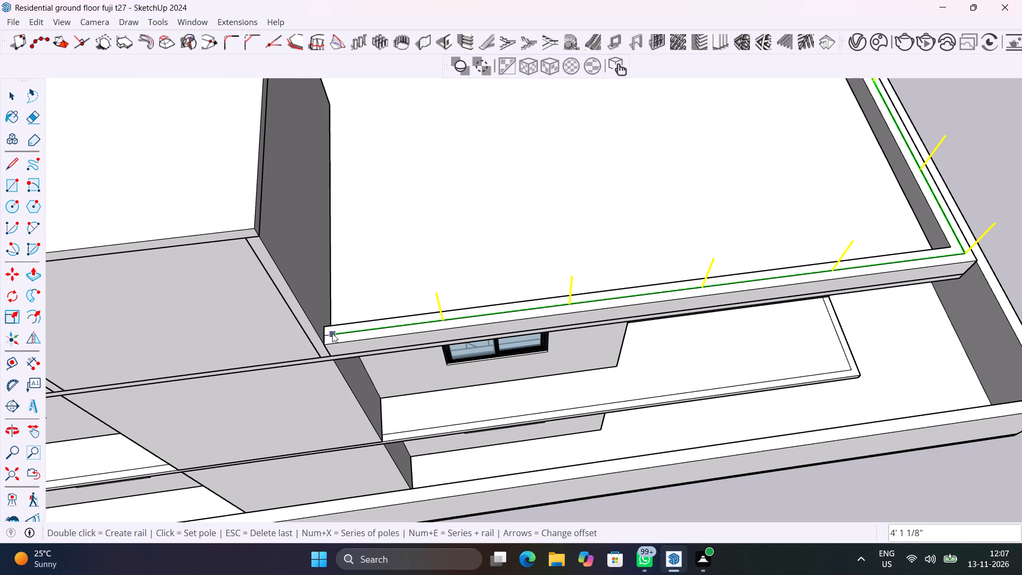
{"action": "double_click", "coordinate": [325, 334]}
Examine the roof parapet railing and the building's exterior from all sides.
{"action": "scroll", "coordinate": [656, 288], "scroll_direction": "down", "scroll_amount": 5}
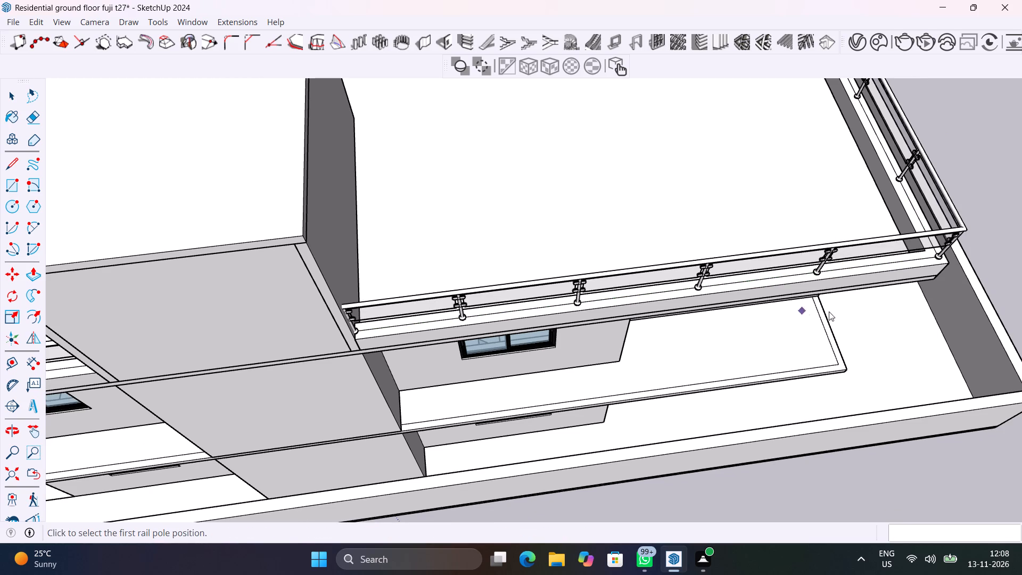
{"action": "scroll", "coordinate": [887, 265], "scroll_direction": "down", "scroll_amount": 10}
{"action": "middle_click_drag", "start_coordinate": [895, 289], "coordinate": [366, 163]}
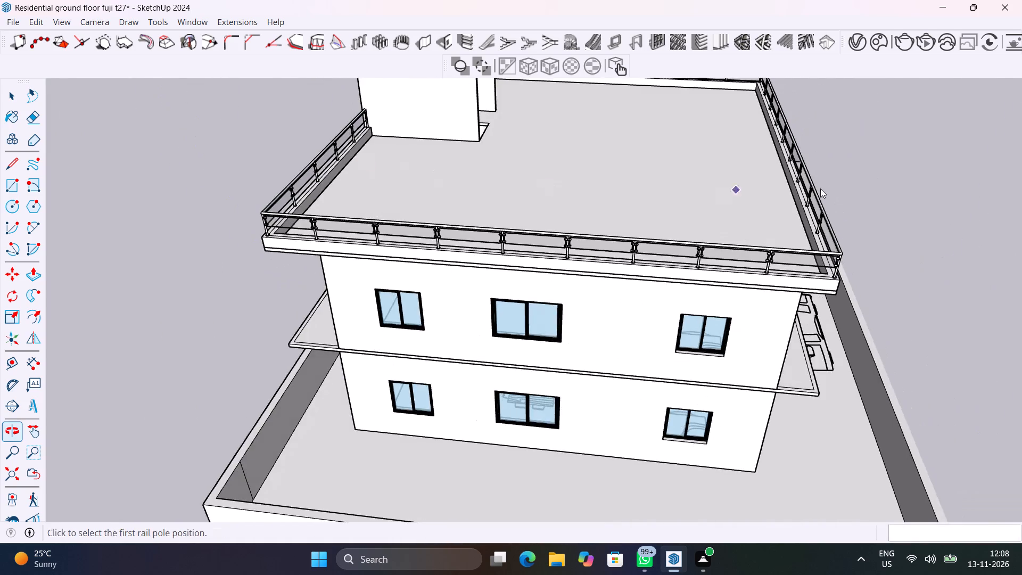
{"action": "middle_click_drag", "start_coordinate": [760, 191], "coordinate": [427, 184]}
{"action": "scroll", "coordinate": [962, 166], "scroll_direction": "down", "scroll_amount": 5}
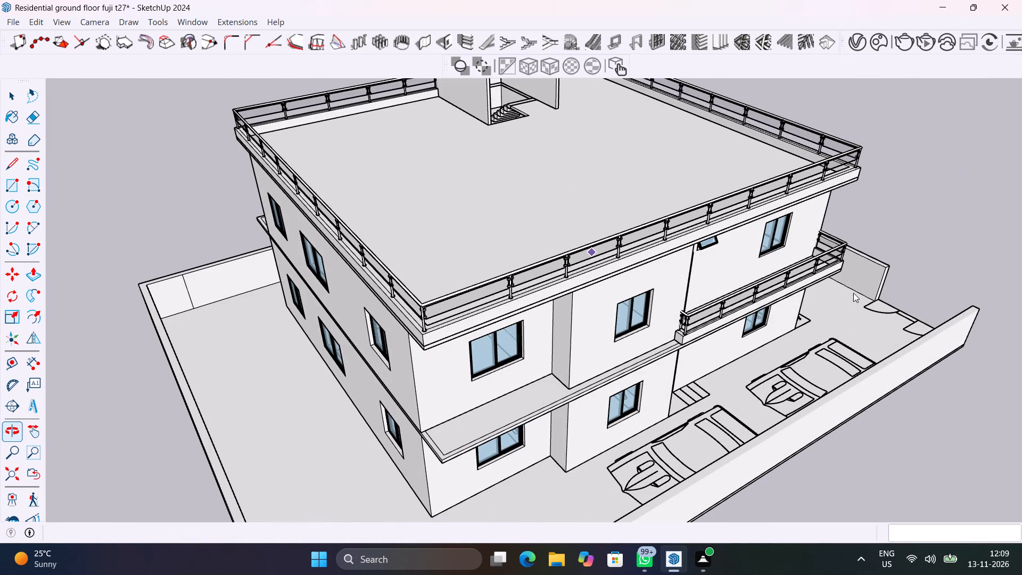
{"action": "middle_click_drag", "start_coordinate": [853, 293], "coordinate": [726, 201]}
{"action": "scroll", "coordinate": [776, 232], "scroll_direction": "down", "scroll_amount": 4}
{"action": "middle_click_drag", "start_coordinate": [811, 311], "coordinate": [671, 236]}
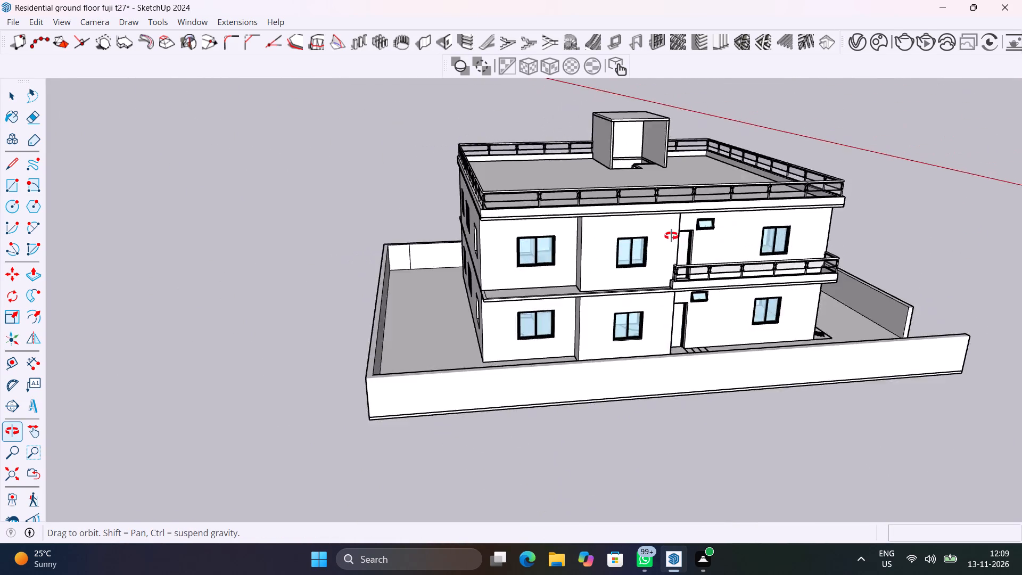
{"action": "middle_click_drag", "start_coordinate": [671, 236], "coordinate": [498, 215]}
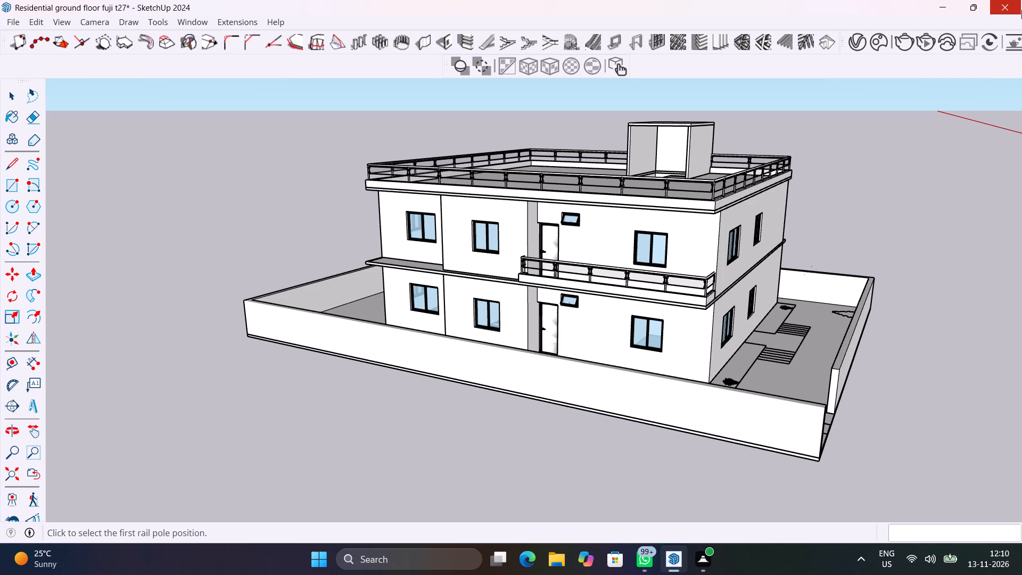
{"action": "scroll", "coordinate": [709, 260], "scroll_direction": "down", "scroll_amount": 2}
{"action": "middle_click_drag", "start_coordinate": [729, 272], "coordinate": [715, 277]}
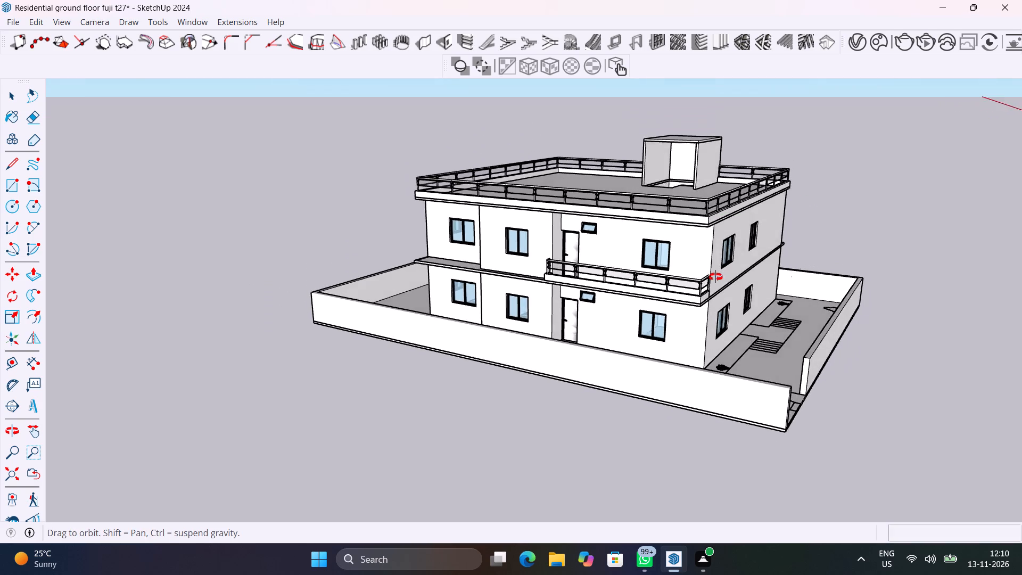
{"action": "middle_click_drag", "start_coordinate": [715, 277], "coordinate": [765, 401]}
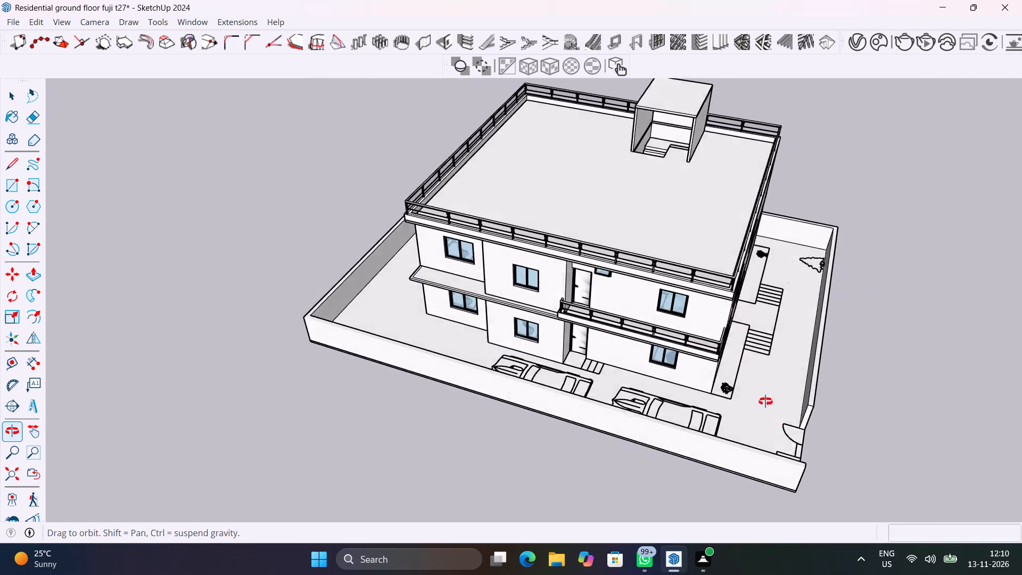
{"action": "middle_click_drag", "start_coordinate": [765, 401], "coordinate": [464, 342]}
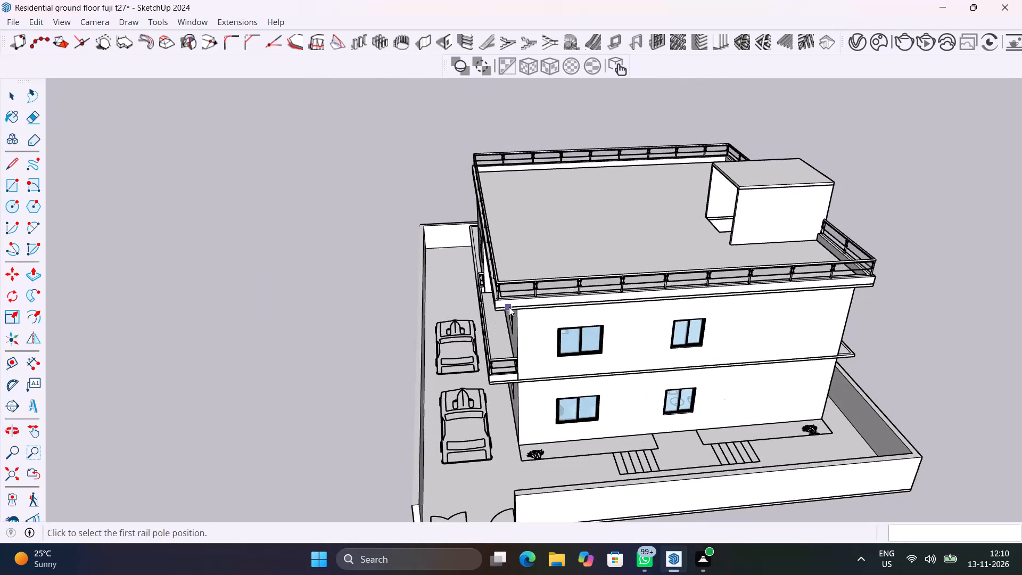
Leave the railing command and save the model with the roof parapet railing in place.
{"action": "key", "text": "space"}
{"action": "left_click", "coordinate": [373, 327]}
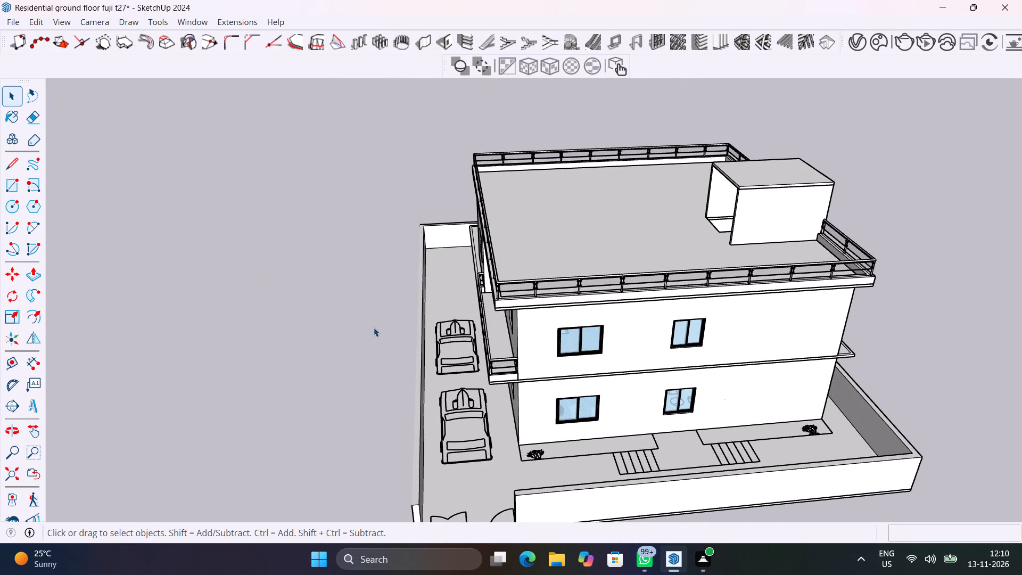
{"action": "scroll", "coordinate": [373, 326], "scroll_direction": "up", "scroll_amount": 4}
{"action": "middle_click_drag", "start_coordinate": [400, 325], "coordinate": [444, 328]}
{"action": "key", "text": "ctrl+s"}
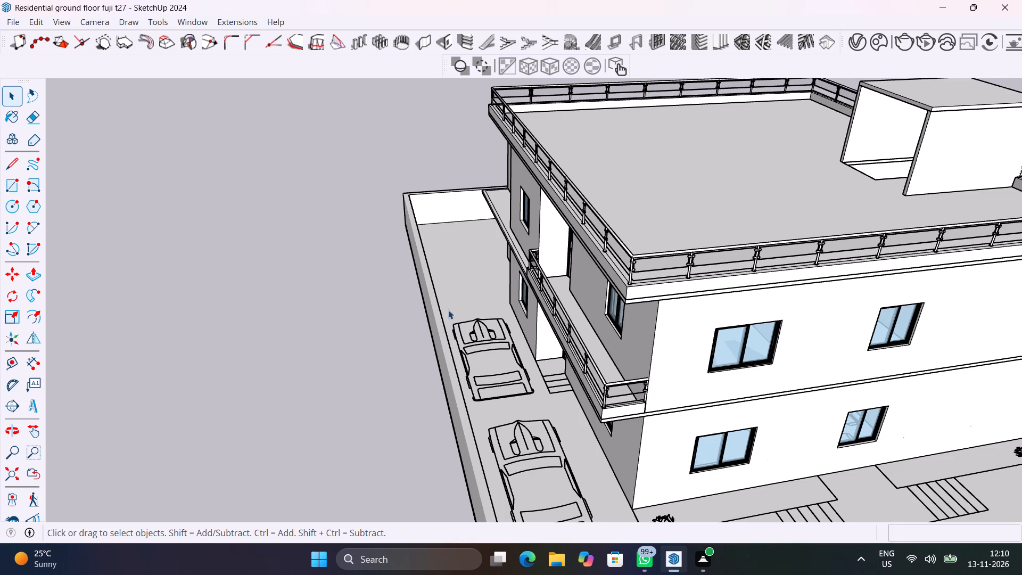
Examine the exterior from the balcony side and the entrance-steps side, checking the roof railing, balcony and windows.
{"action": "scroll", "coordinate": [448, 309], "scroll_direction": "down", "scroll_amount": 3}
{"action": "middle_click_drag", "start_coordinate": [540, 328], "coordinate": [693, 300]}
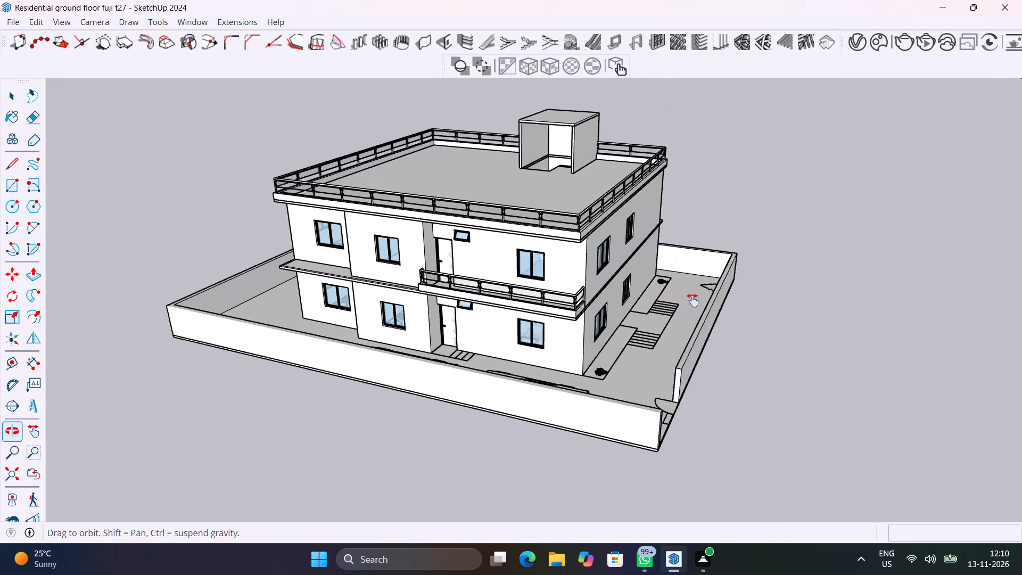
{"action": "middle_click_drag", "start_coordinate": [693, 300], "coordinate": [835, 285]}
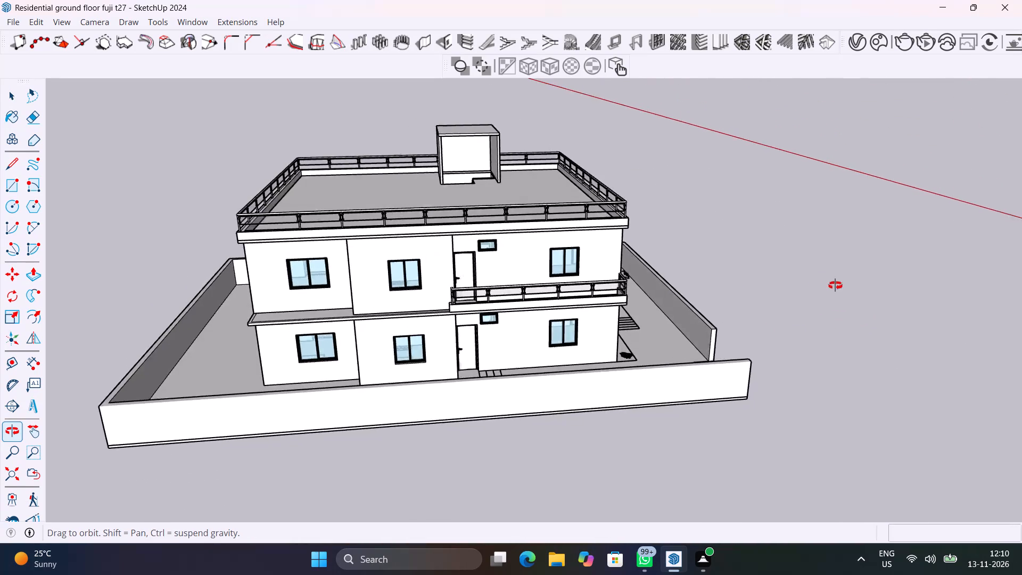
{"action": "middle_click_drag", "start_coordinate": [835, 285], "coordinate": [746, 315]}
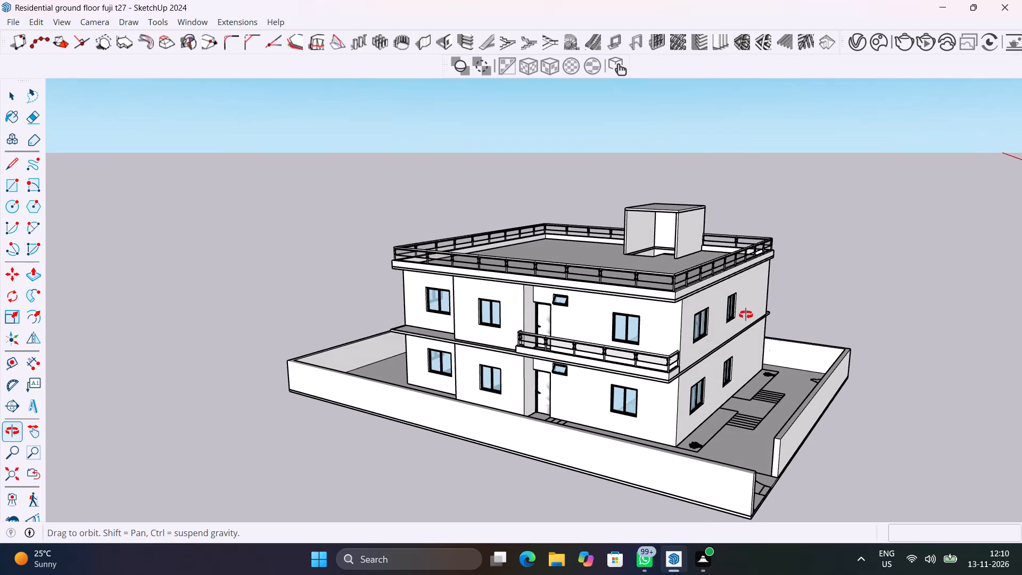
{"action": "middle_click_drag", "start_coordinate": [746, 315], "coordinate": [730, 303]}
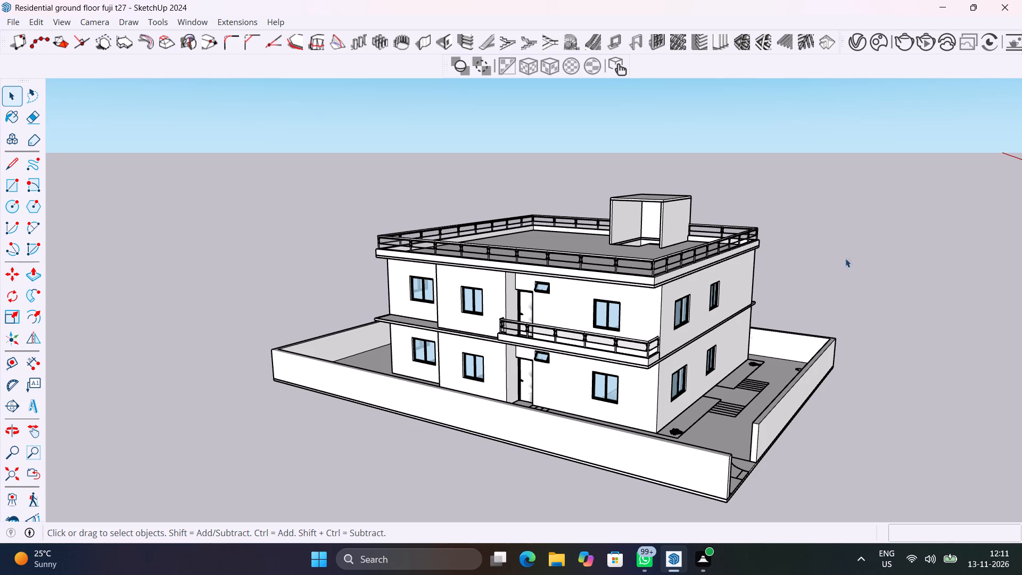
{"action": "scroll", "coordinate": [664, 373], "scroll_direction": "up", "scroll_amount": 6}
{"action": "middle_click_drag", "start_coordinate": [674, 368], "coordinate": [557, 301], "text": "shift"}
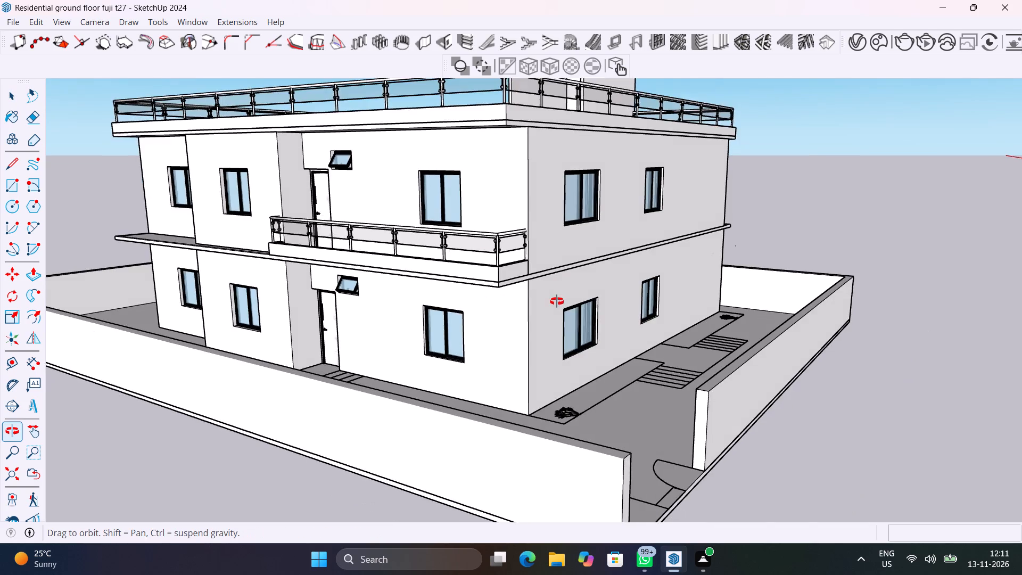
{"action": "middle_click_drag", "start_coordinate": [557, 301], "coordinate": [619, 344], "text": "shift"}
{"action": "scroll", "coordinate": [619, 344], "scroll_direction": "up", "scroll_amount": 1}
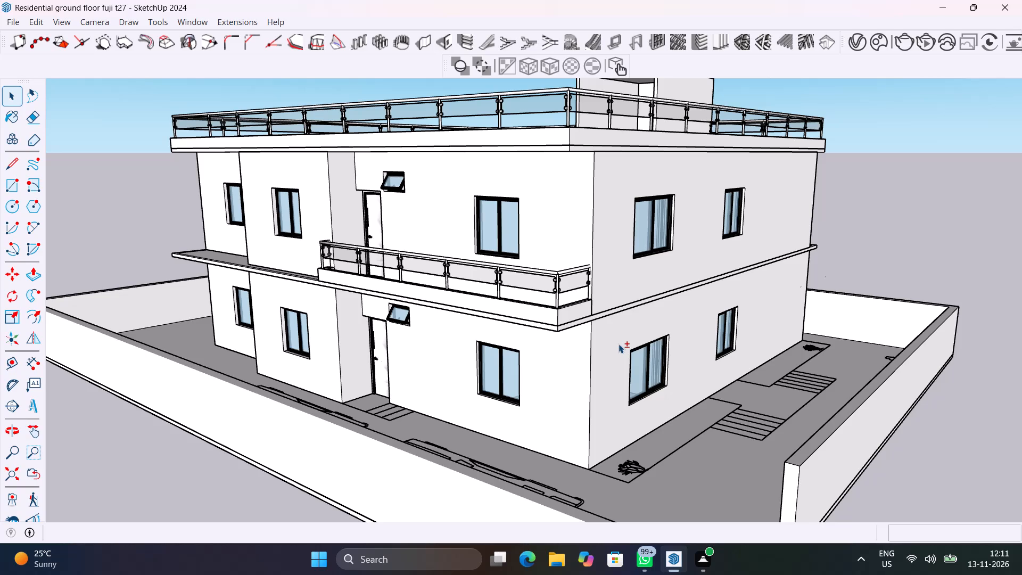
{"action": "middle_click_drag", "start_coordinate": [637, 386], "coordinate": [474, 422]}
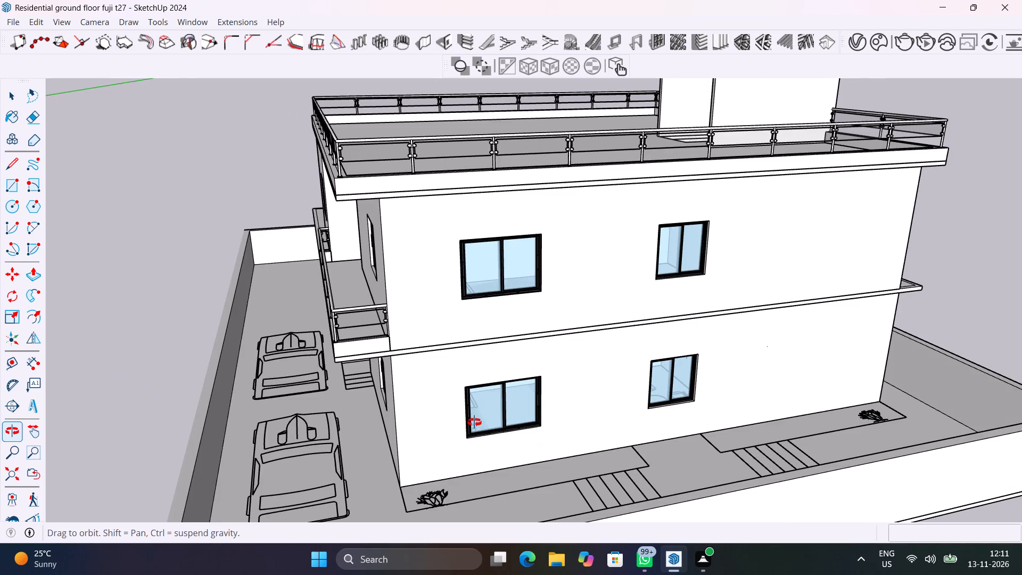
{"action": "middle_click_drag", "start_coordinate": [474, 422], "coordinate": [474, 416]}
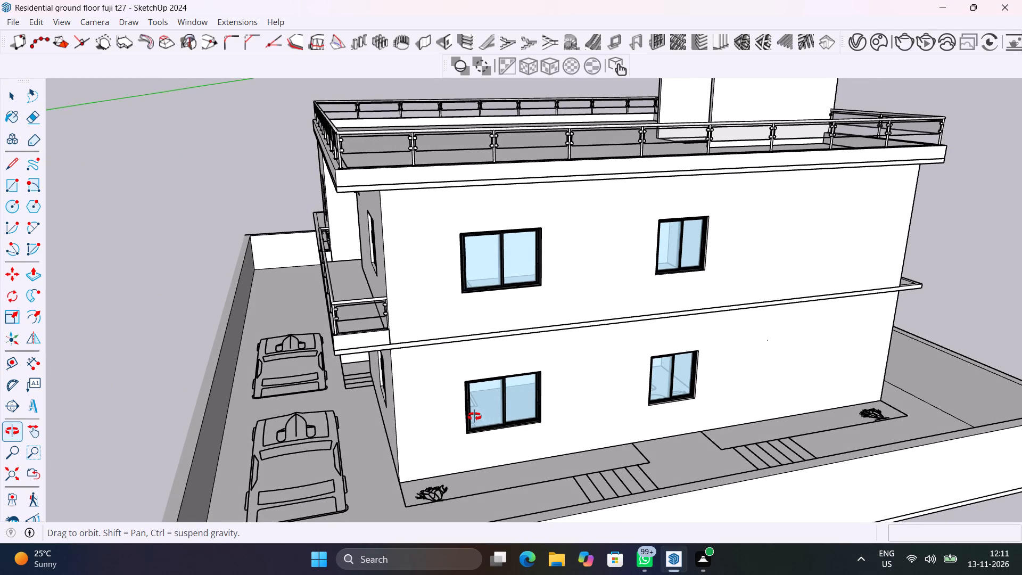
{"action": "middle_click_drag", "start_coordinate": [474, 416], "coordinate": [474, 415]}
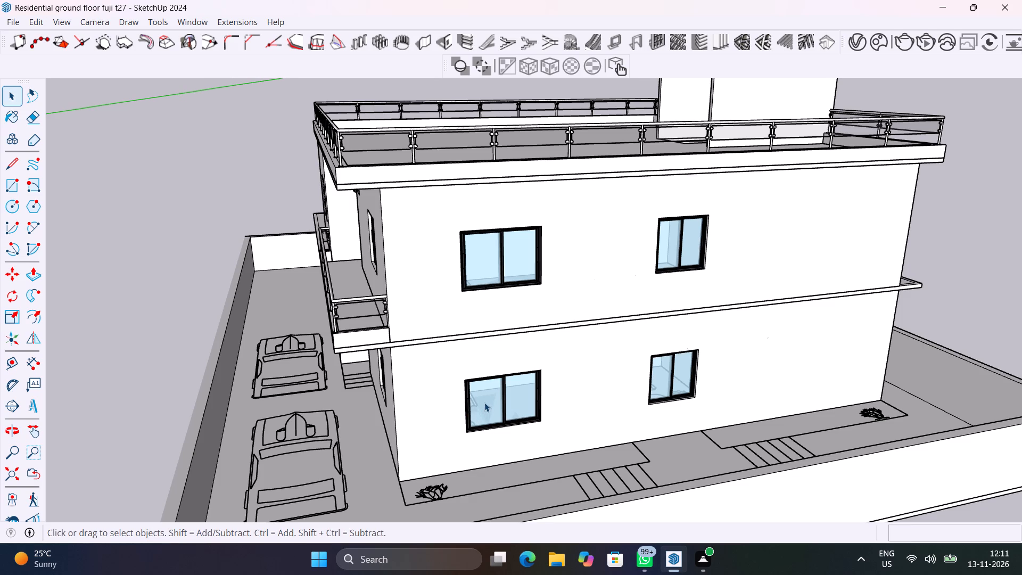
Save the model again.
{"action": "key", "text": "ctrl+s"}
Examine the building corner between the balcony side and the entrance-steps side, including windows, floor ledge and boundary wall.
{"action": "scroll", "coordinate": [484, 402], "scroll_direction": "up", "scroll_amount": 4}
{"action": "middle_click_drag", "start_coordinate": [486, 400], "coordinate": [531, 340]}
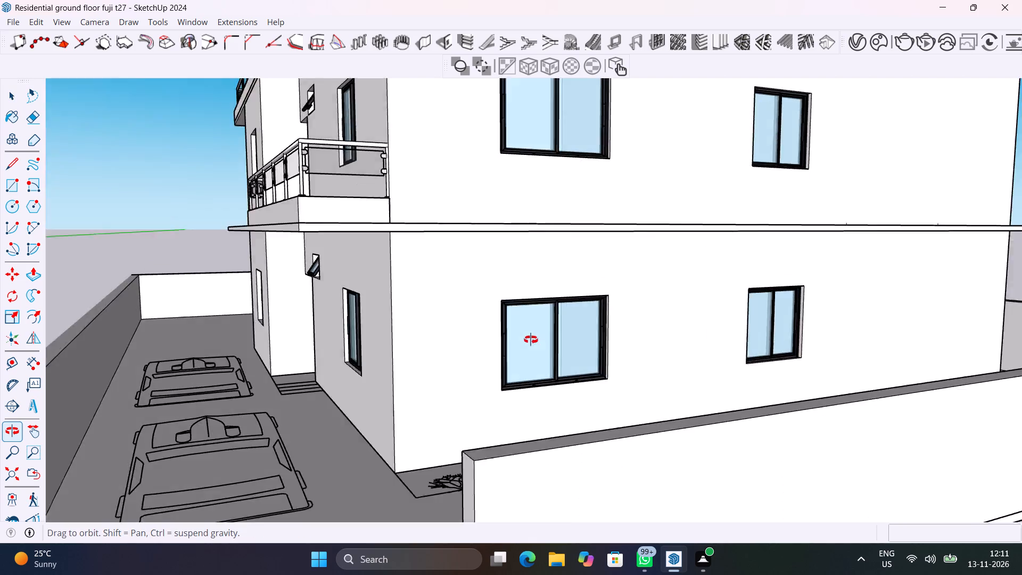
{"action": "middle_click_drag", "start_coordinate": [531, 340], "coordinate": [609, 352]}
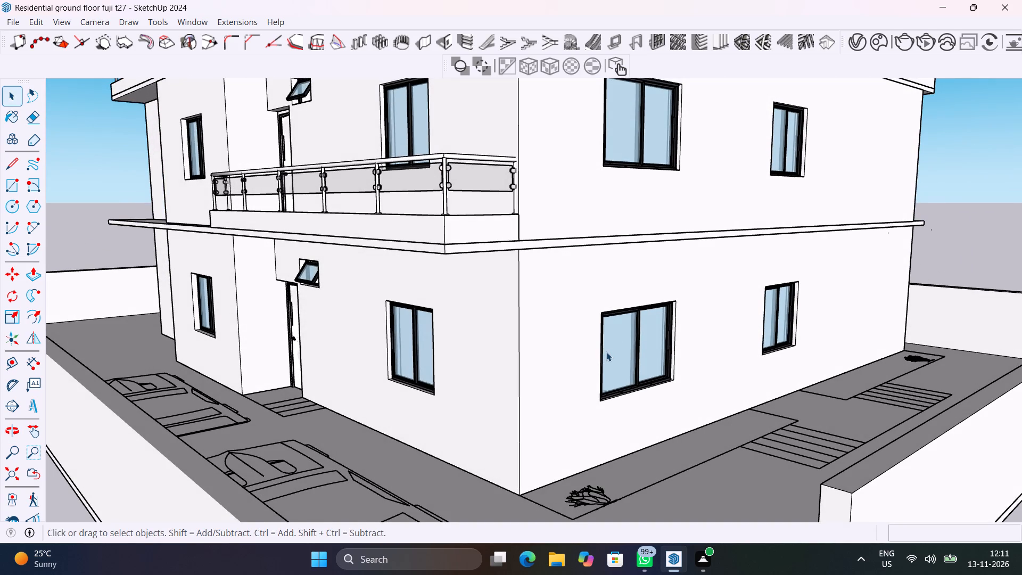
{"action": "scroll", "coordinate": [606, 352], "scroll_direction": "down", "scroll_amount": 4}
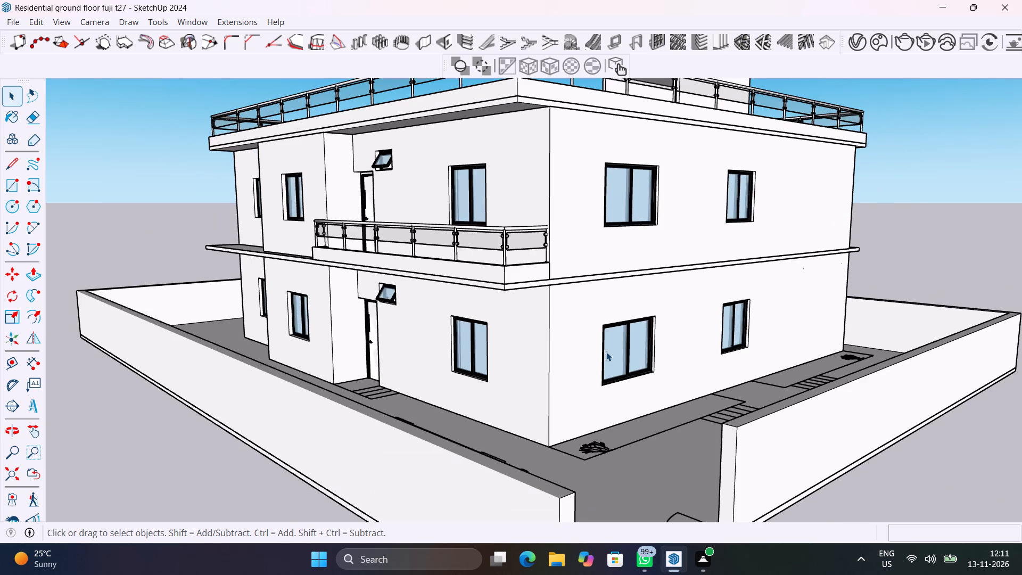
{"action": "middle_click_drag", "start_coordinate": [606, 352], "coordinate": [546, 353]}
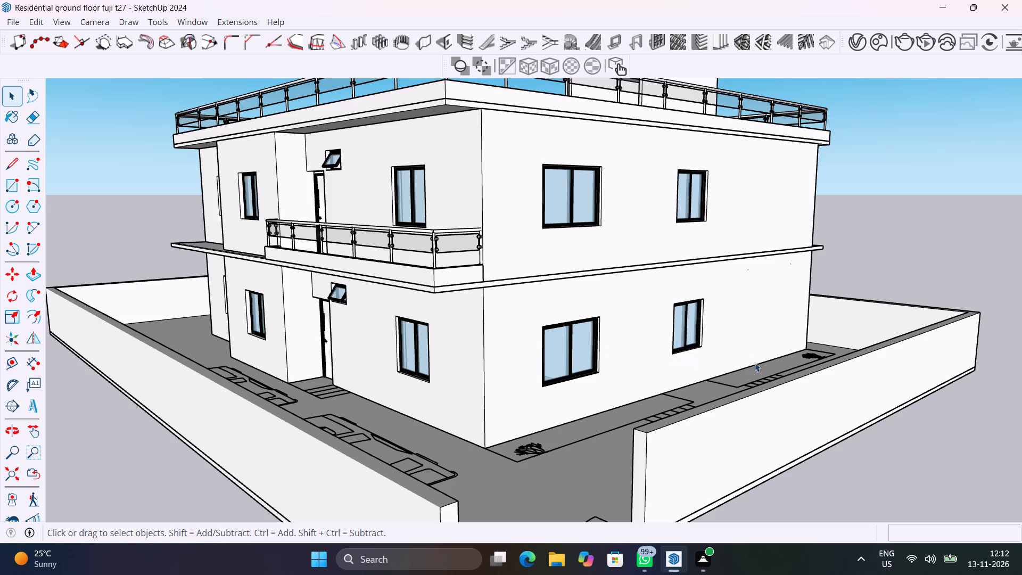
{"action": "middle_click_drag", "start_coordinate": [749, 357], "coordinate": [496, 378]}
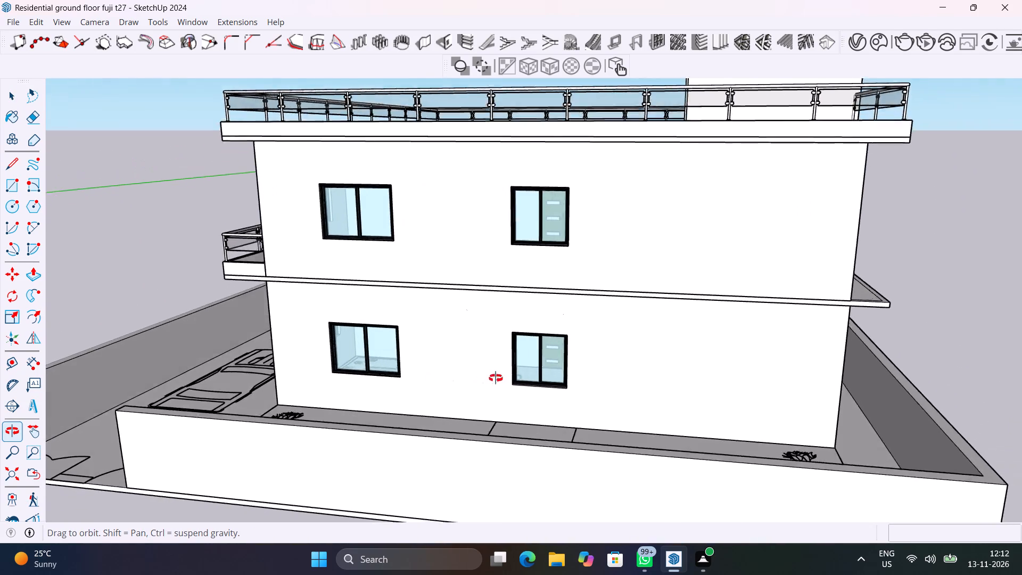
{"action": "middle_click_drag", "start_coordinate": [496, 378], "coordinate": [719, 373]}
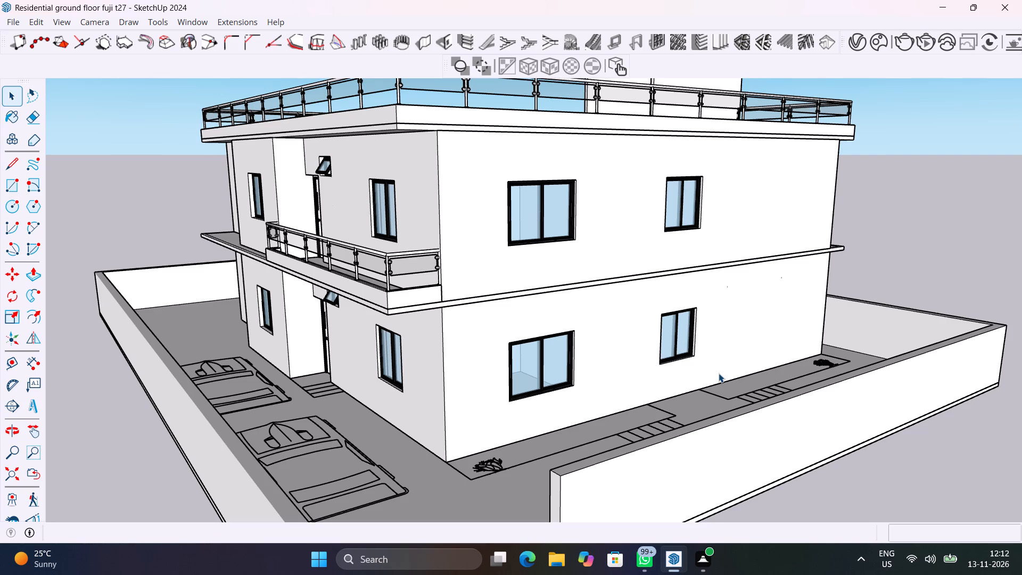
{"action": "key", "text": "space"}
{"action": "middle_click_drag", "start_coordinate": [719, 373], "coordinate": [697, 356]}
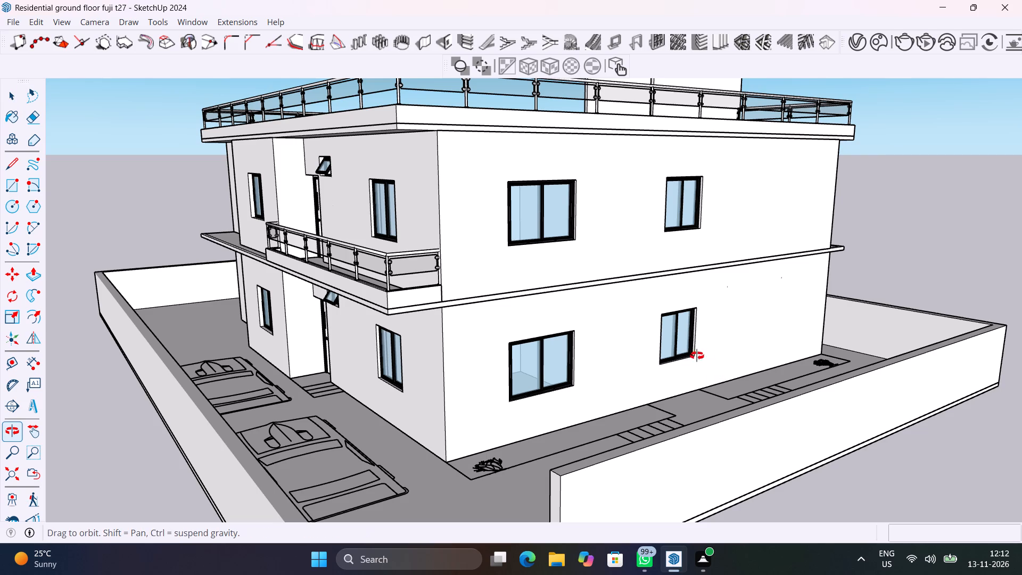
{"action": "middle_click_drag", "start_coordinate": [697, 356], "coordinate": [686, 384]}
Clear any selection and save the model.
{"action": "left_click", "coordinate": [948, 273]}
{"action": "key", "text": "ctrl+s"}
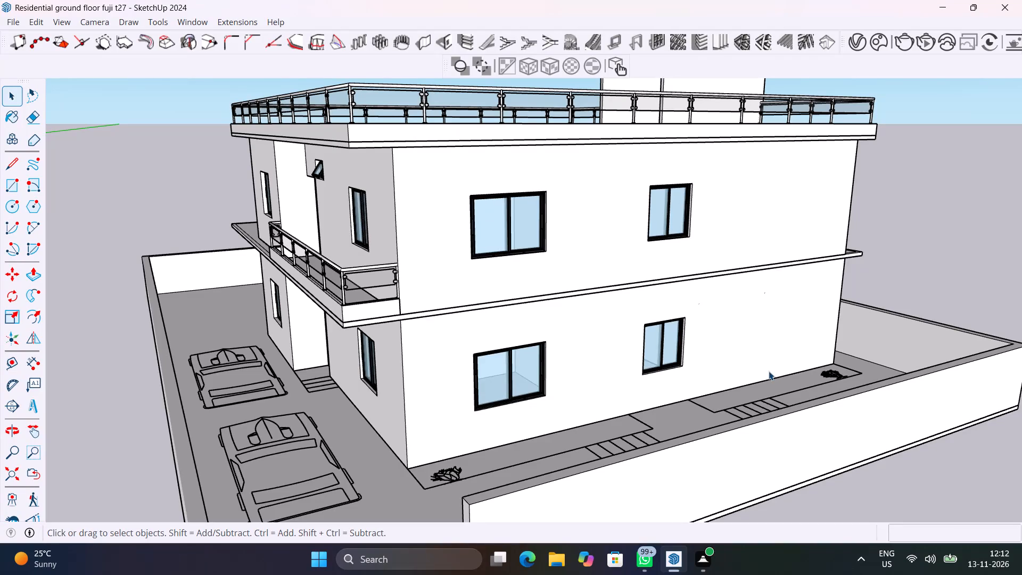
Save the model with the view turned to the first-floor balcony facade.
{"action": "scroll", "coordinate": [237, 473], "scroll_direction": "up", "scroll_amount": 4}
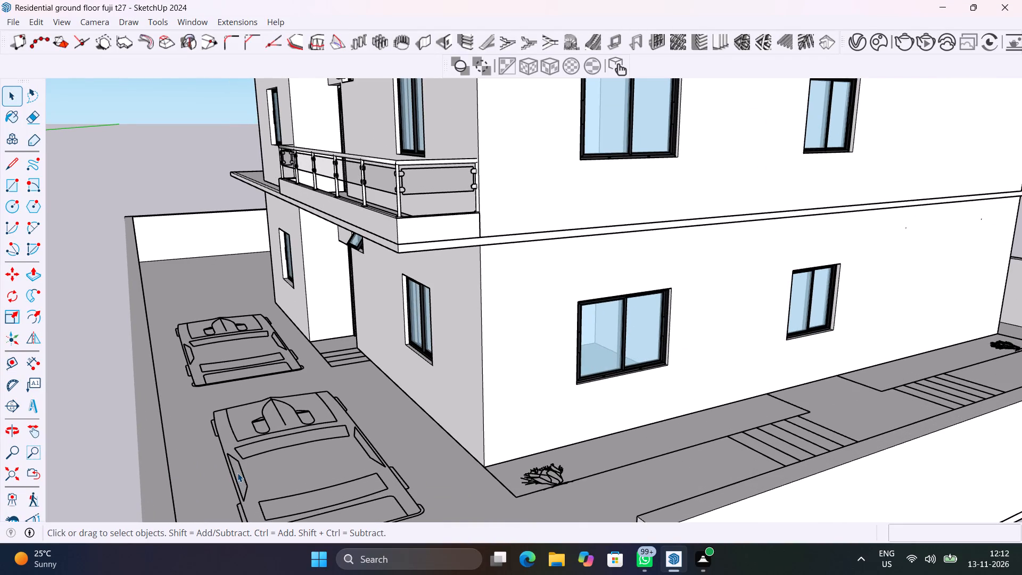
{"action": "middle_click_drag", "start_coordinate": [446, 479], "coordinate": [456, 526]}
{"action": "middle_click_drag", "start_coordinate": [456, 526], "coordinate": [654, 527]}
{"action": "key", "text": "ctrl+s"}
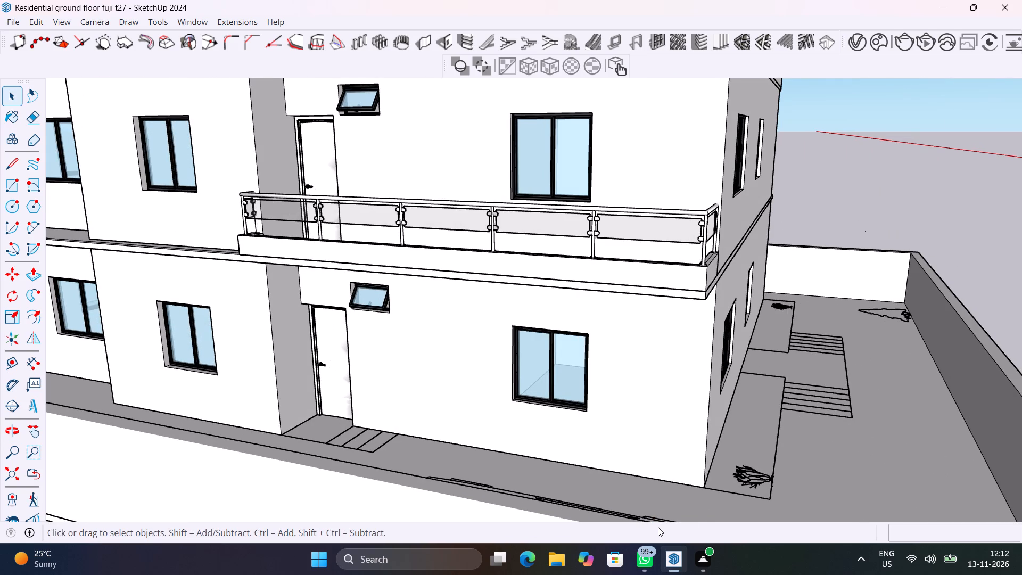
Examine the ground-floor sliding windows, the balcony railing and the overall facades up close and from outside the boundary wall.
{"action": "scroll", "coordinate": [566, 396], "scroll_direction": "up", "scroll_amount": 11}
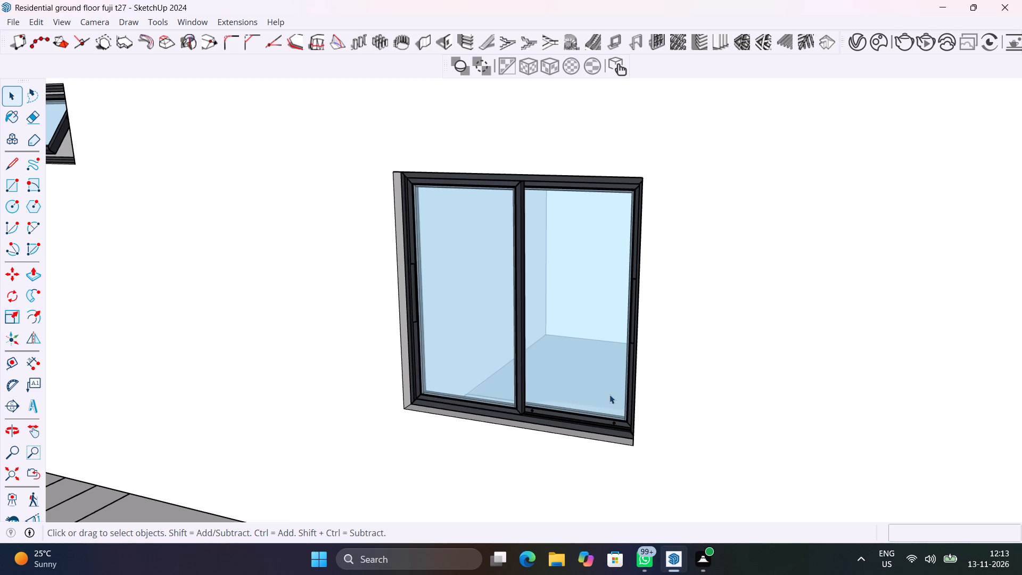
{"action": "scroll", "coordinate": [609, 402], "scroll_direction": "down", "scroll_amount": 7}
{"action": "middle_click_drag", "start_coordinate": [608, 423], "coordinate": [358, 417]}
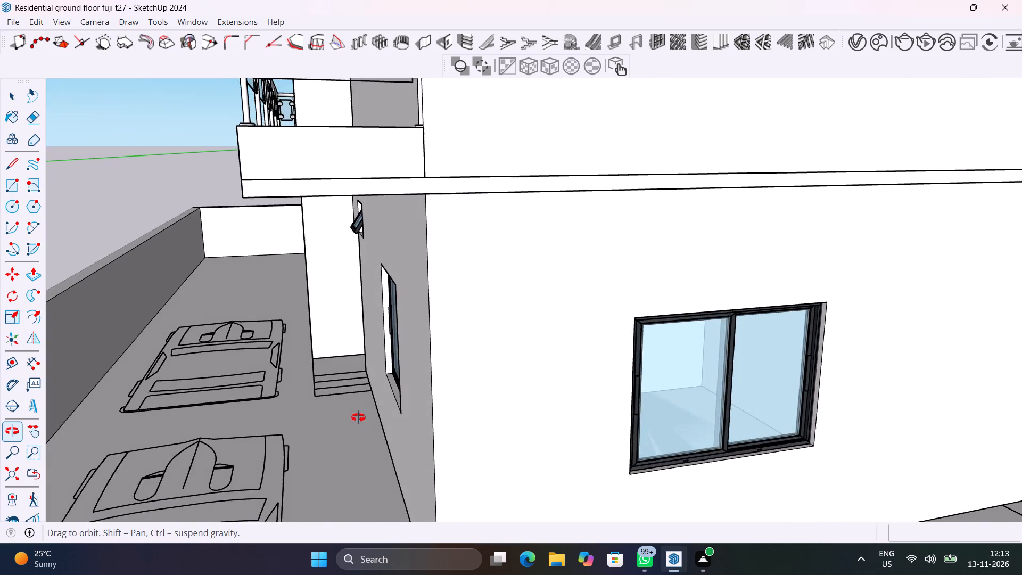
{"action": "middle_click_drag", "start_coordinate": [358, 417], "coordinate": [685, 475]}
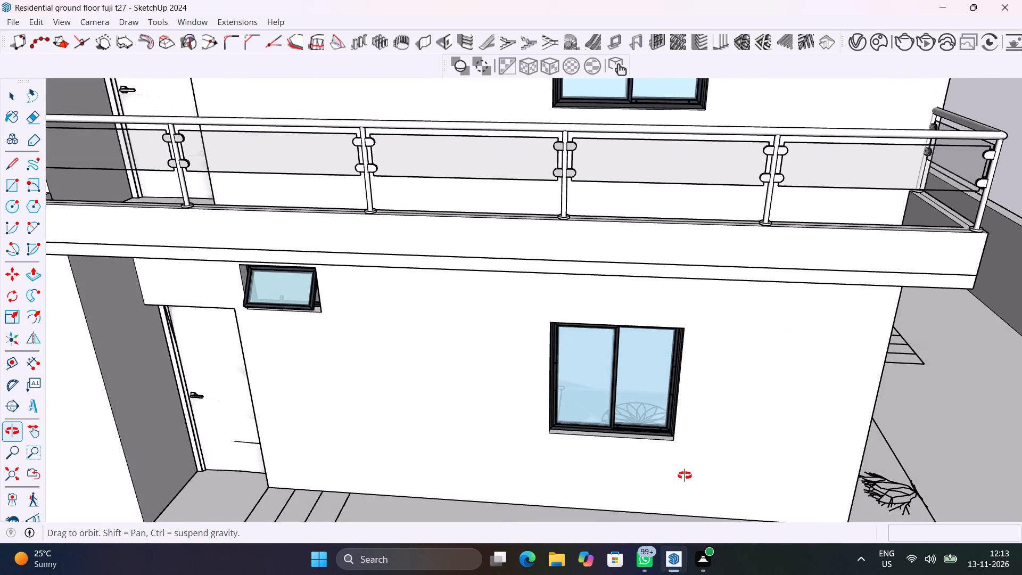
{"action": "middle_click_drag", "start_coordinate": [685, 475], "coordinate": [358, 436]}
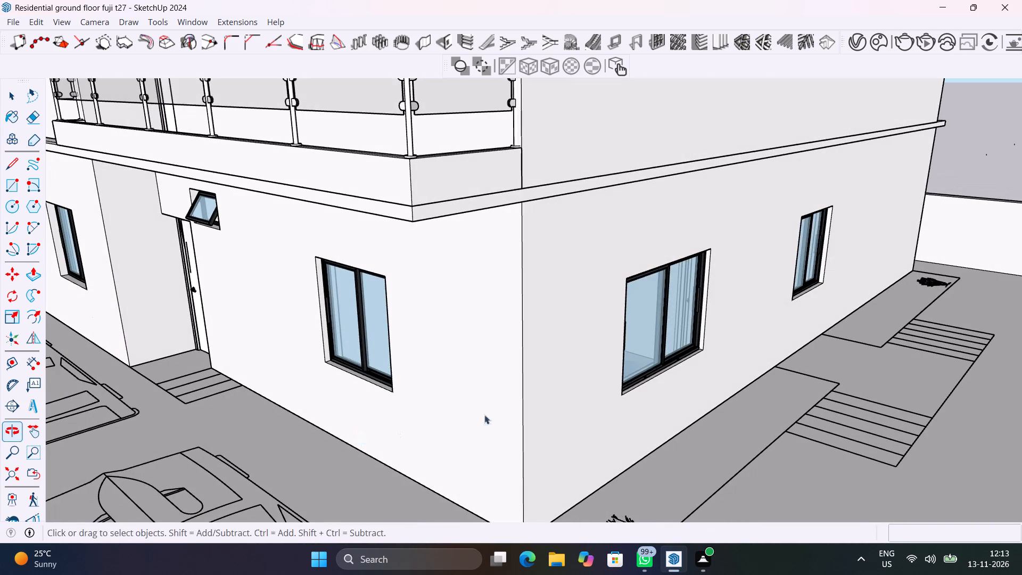
{"action": "middle_click_drag", "start_coordinate": [621, 385], "coordinate": [716, 489], "text": "shift"}
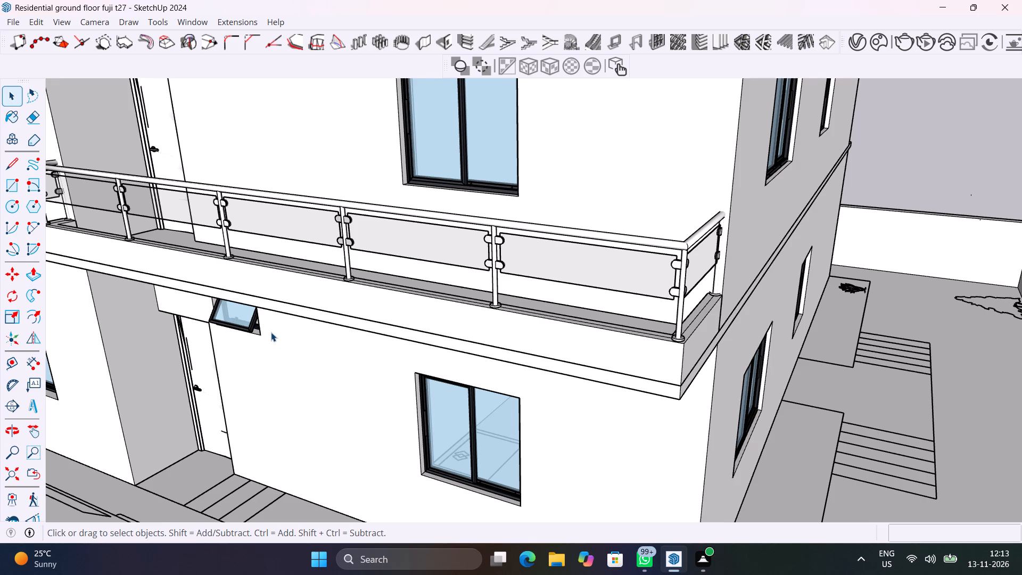
{"action": "scroll", "coordinate": [333, 296], "scroll_direction": "down", "scroll_amount": 5}
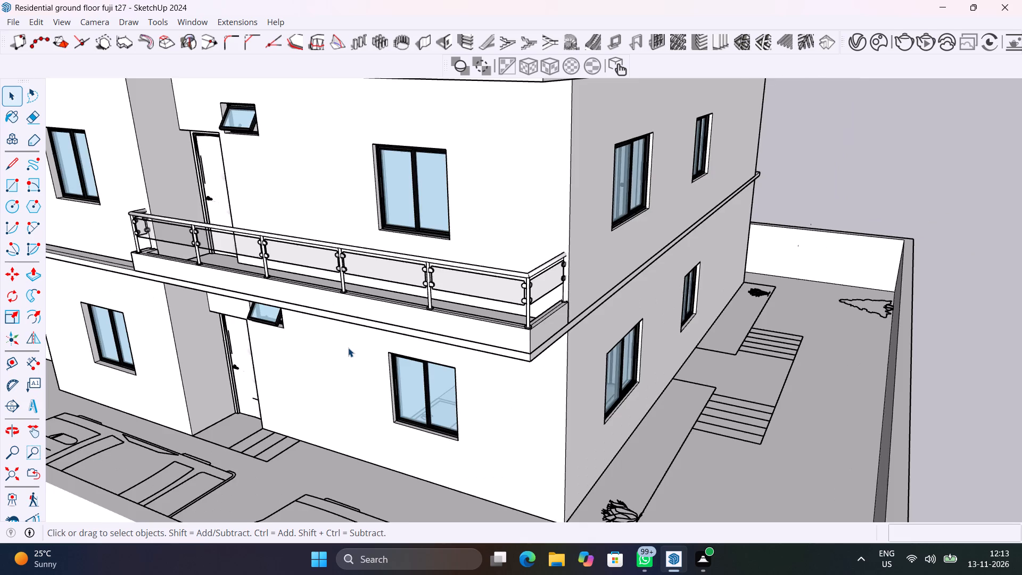
{"action": "scroll", "coordinate": [348, 348], "scroll_direction": "down", "scroll_amount": 5}
{"action": "middle_click_drag", "start_coordinate": [353, 353], "coordinate": [652, 324], "text": "shift"}
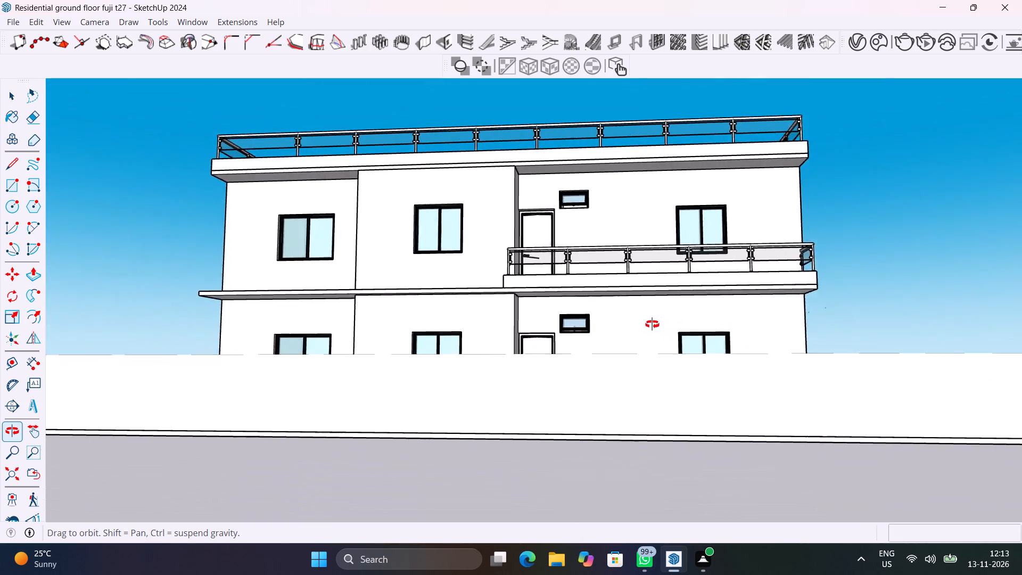
{"action": "middle_click_drag", "start_coordinate": [652, 324], "coordinate": [577, 335], "text": "shift"}
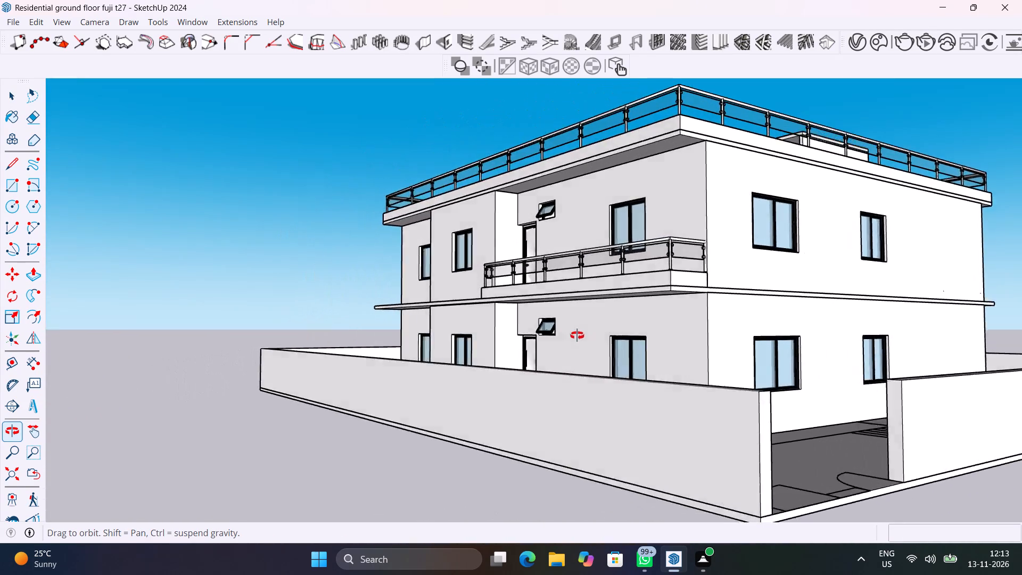
{"action": "middle_click_drag", "start_coordinate": [577, 335], "coordinate": [504, 390], "text": "shift"}
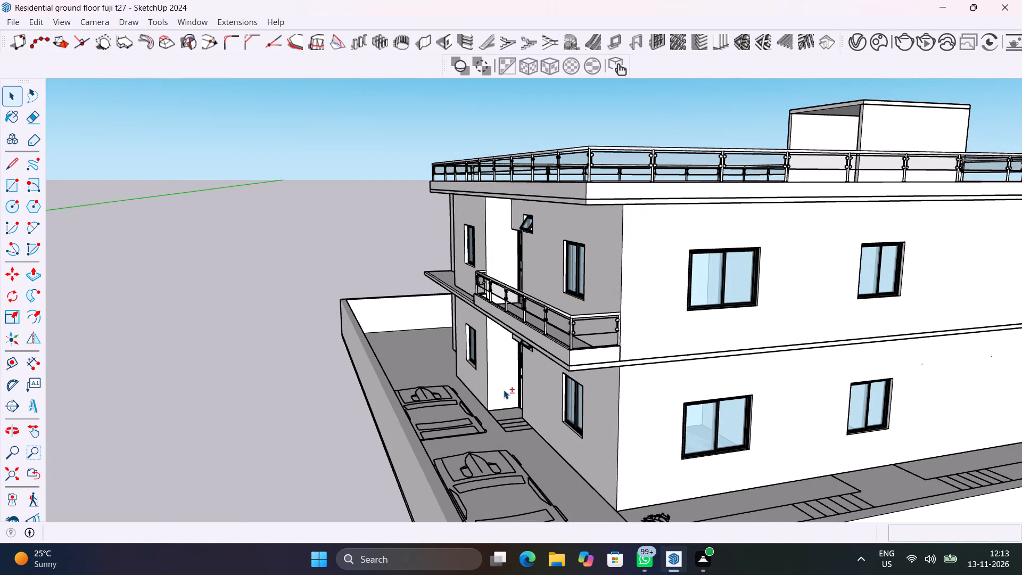
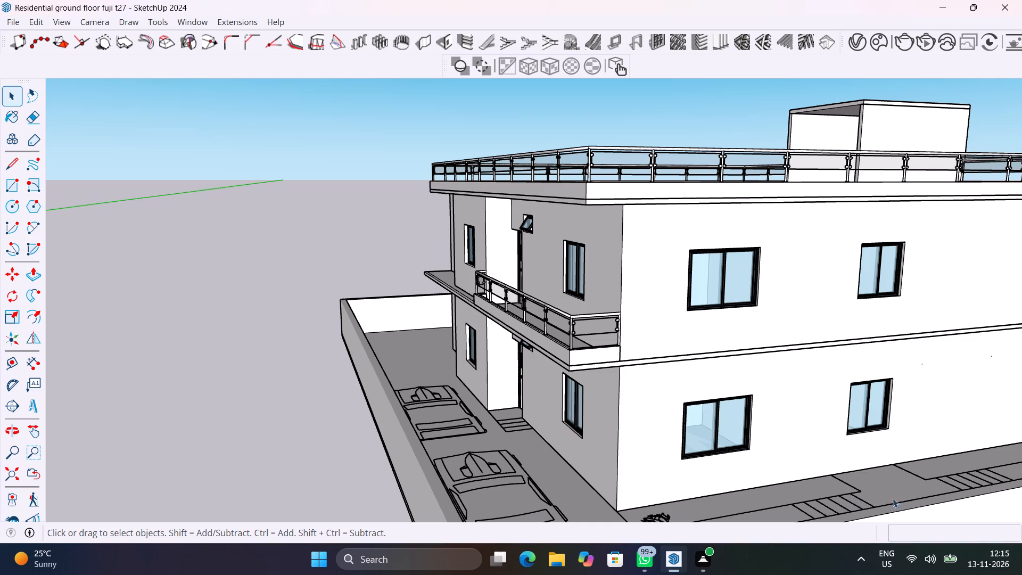
Examine the balcony facade and the adjoining entrance-steps side of the whole building from outside the boundary wall.
{"action": "middle_click_drag", "start_coordinate": [671, 385], "coordinate": [881, 412]}
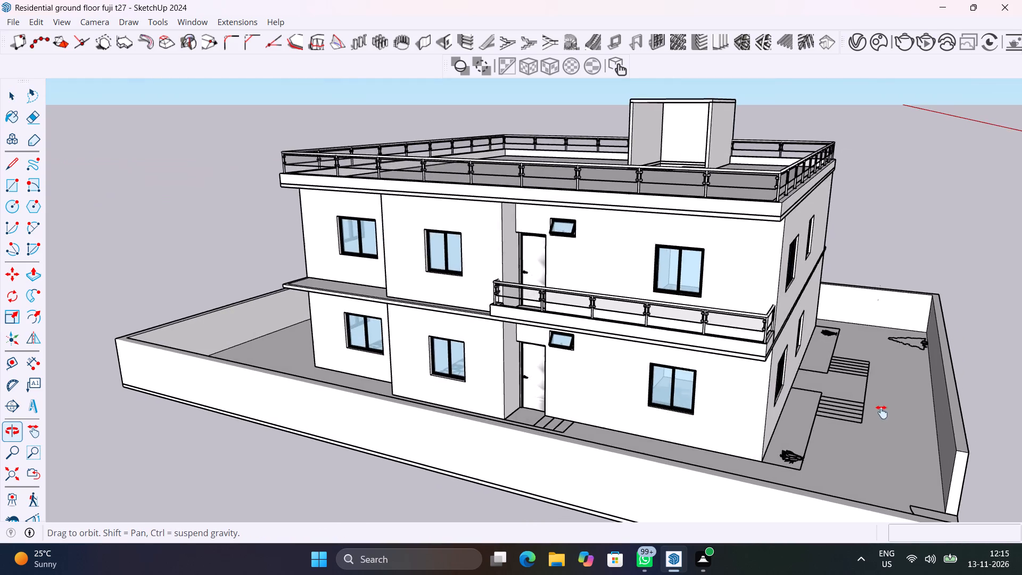
{"action": "middle_click_drag", "start_coordinate": [881, 412], "coordinate": [753, 398]}
{"action": "scroll", "coordinate": [753, 398], "scroll_direction": "down", "scroll_amount": 1}
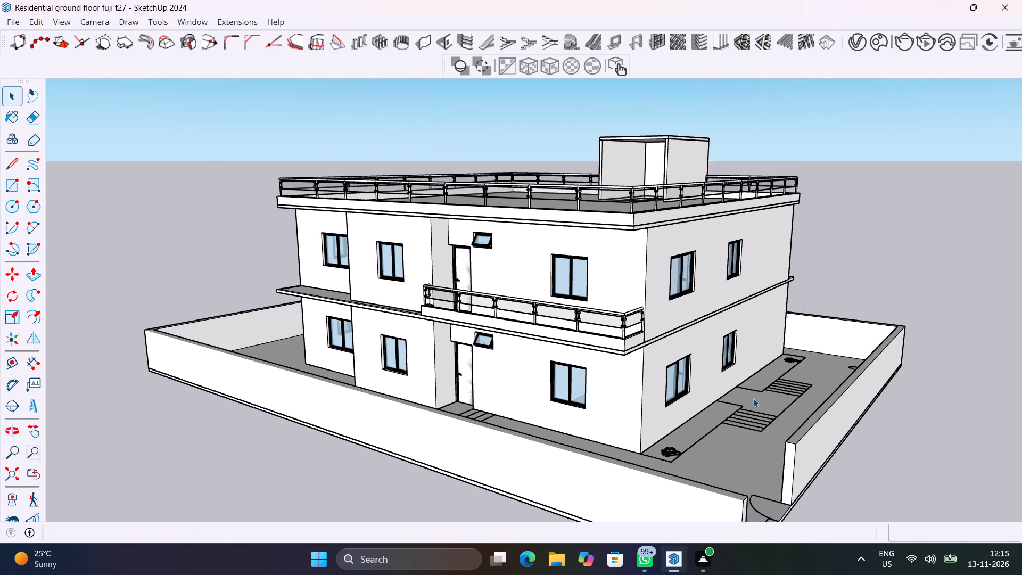
{"action": "scroll", "coordinate": [754, 439], "scroll_direction": "down", "scroll_amount": 1}
{"action": "middle_click_drag", "start_coordinate": [634, 408], "coordinate": [641, 407]}
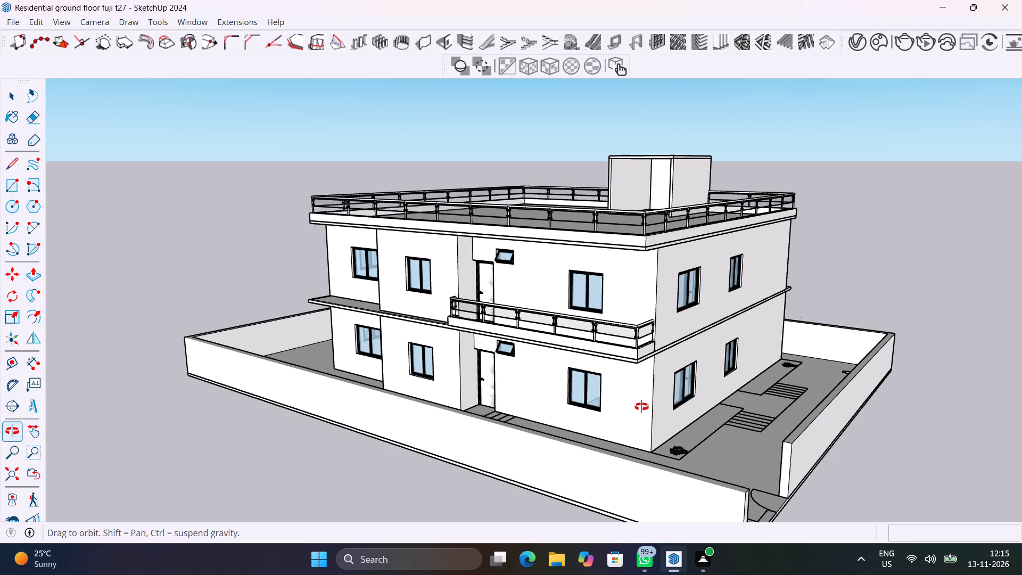
{"action": "middle_click_drag", "start_coordinate": [641, 407], "coordinate": [768, 407]}
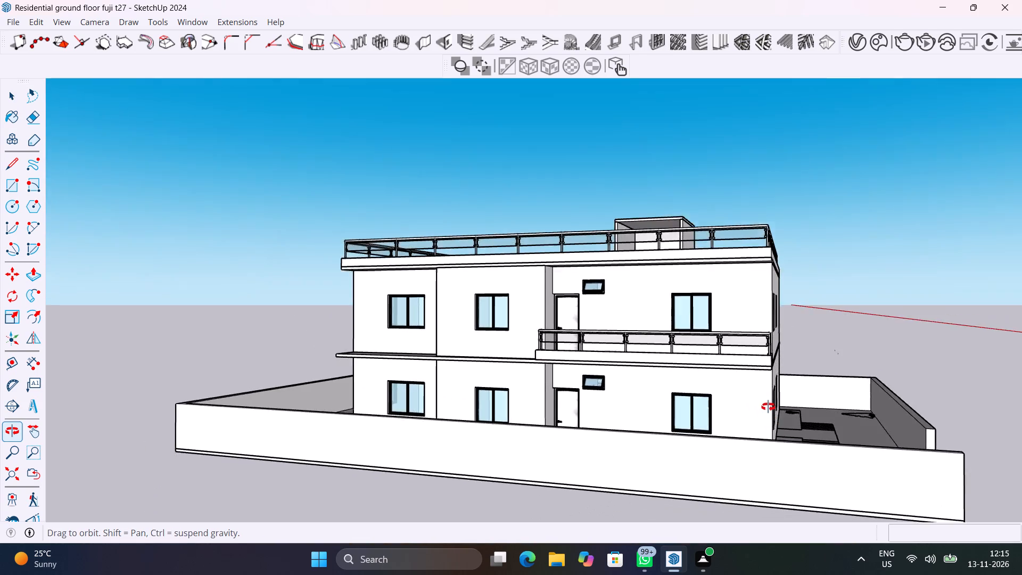
{"action": "middle_click_drag", "start_coordinate": [768, 407], "coordinate": [661, 404]}
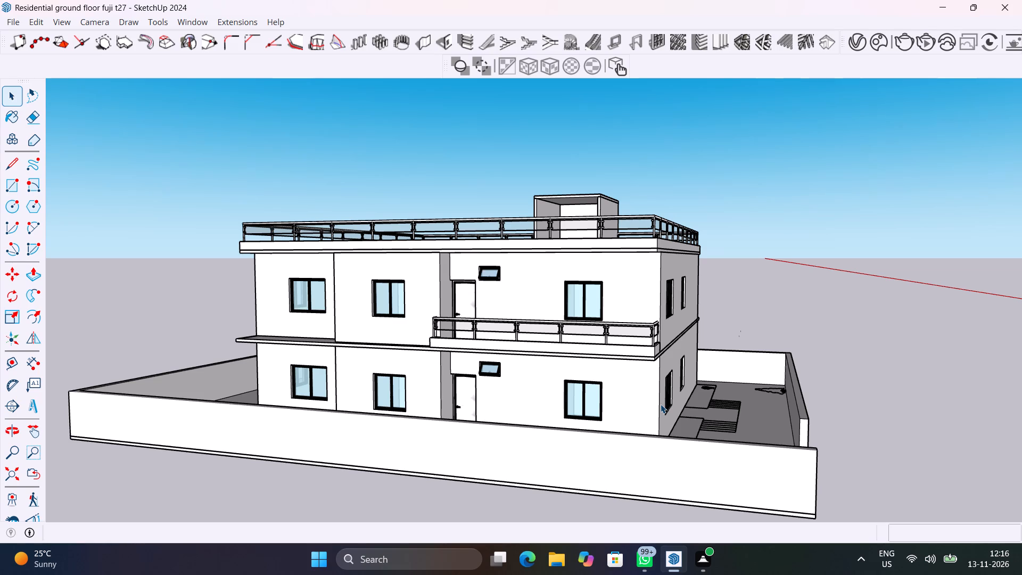
Examine the first-floor balcony up close, including its railing, door, ventilator and sliding window.
{"action": "scroll", "coordinate": [661, 404], "scroll_direction": "up", "scroll_amount": 4}
{"action": "middle_click_drag", "start_coordinate": [661, 404], "coordinate": [633, 443]}
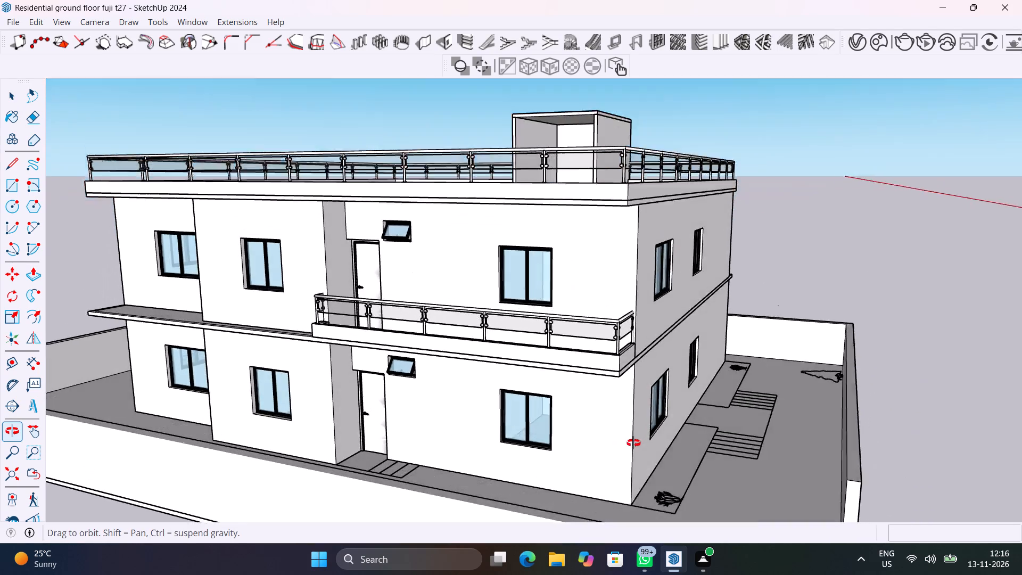
{"action": "middle_click_drag", "start_coordinate": [633, 443], "coordinate": [647, 525]}
{"action": "scroll", "coordinate": [628, 389], "scroll_direction": "up", "scroll_amount": 6}
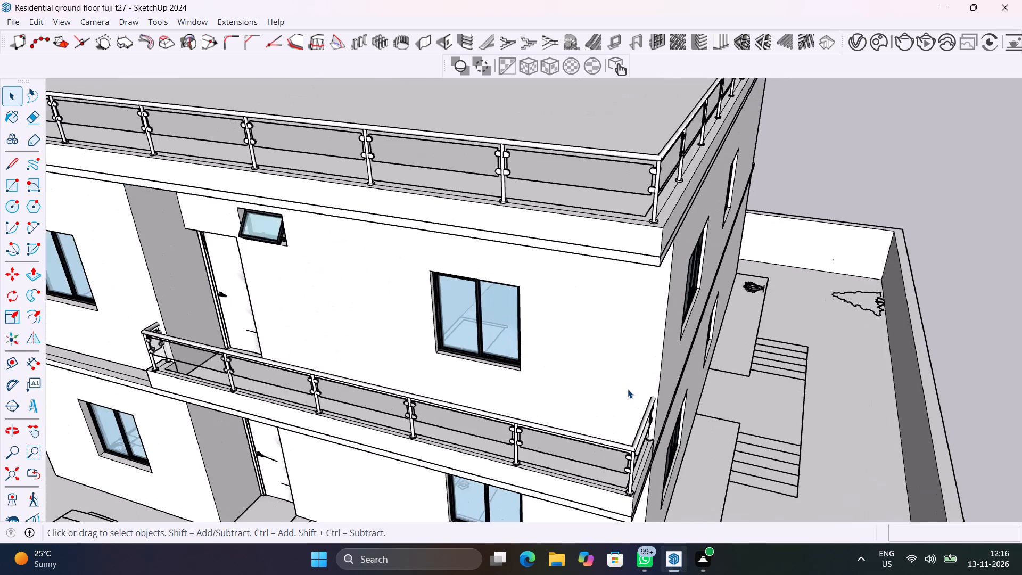
{"action": "scroll", "coordinate": [628, 389], "scroll_direction": "up", "scroll_amount": 3}
{"action": "middle_click_drag", "start_coordinate": [599, 404], "coordinate": [727, 441]}
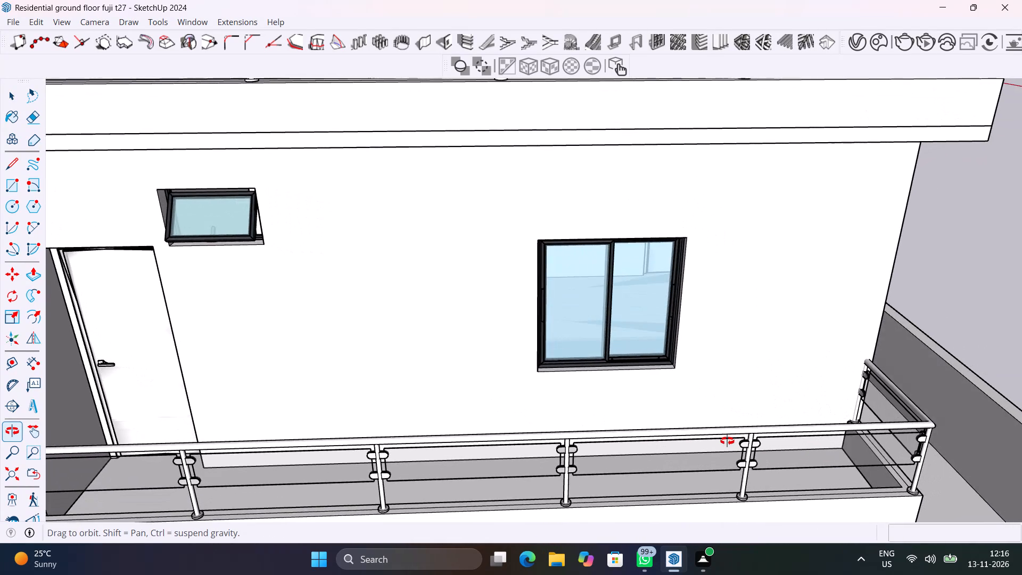
{"action": "middle_click_drag", "start_coordinate": [727, 441], "coordinate": [710, 428]}
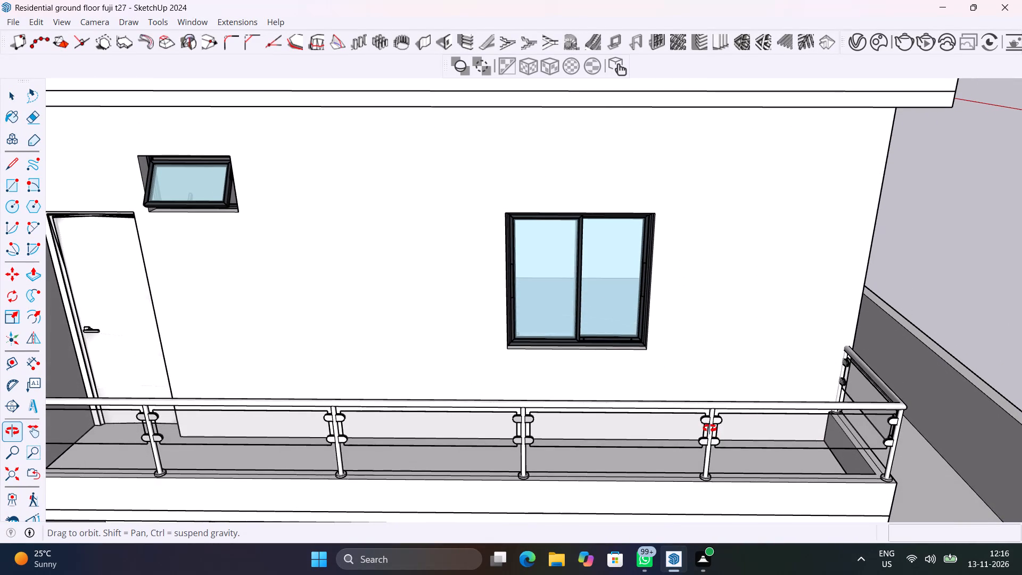
{"action": "middle_click_drag", "start_coordinate": [710, 428], "coordinate": [652, 418]}
Examine the full balcony facade with the roof parapet railing, stair room and boundary wall from higher and lower angles.
{"action": "scroll", "coordinate": [650, 421], "scroll_direction": "down", "scroll_amount": 4}
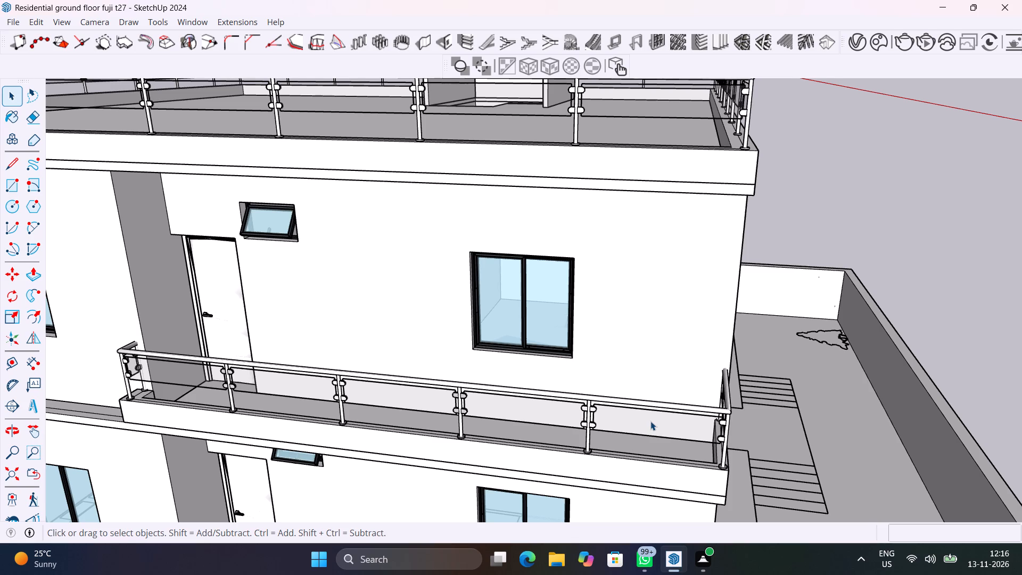
{"action": "scroll", "coordinate": [629, 322], "scroll_direction": "down", "scroll_amount": 5}
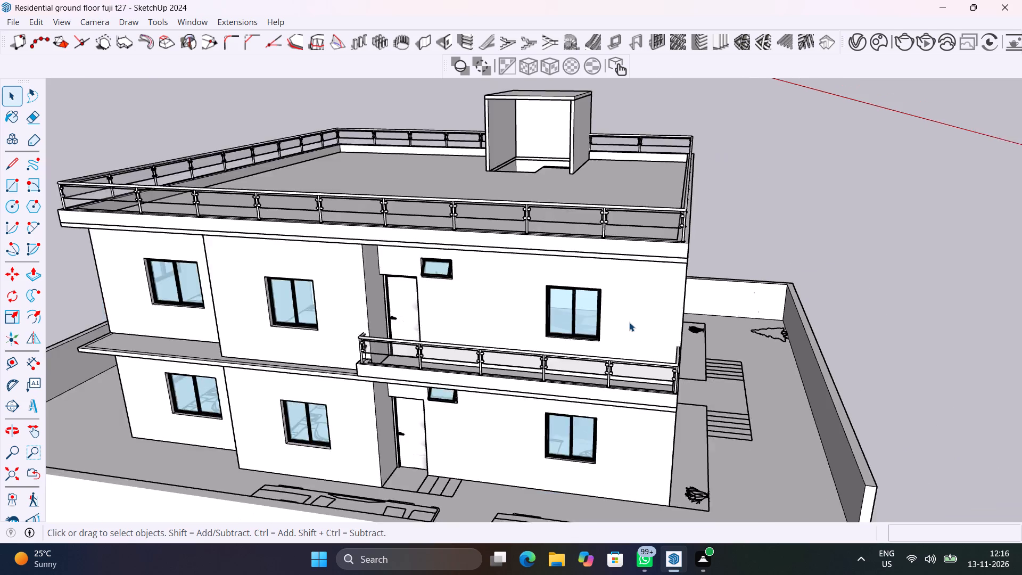
{"action": "scroll", "coordinate": [629, 322], "scroll_direction": "down", "scroll_amount": 4}
{"action": "middle_click_drag", "start_coordinate": [629, 330], "coordinate": [618, 284]}
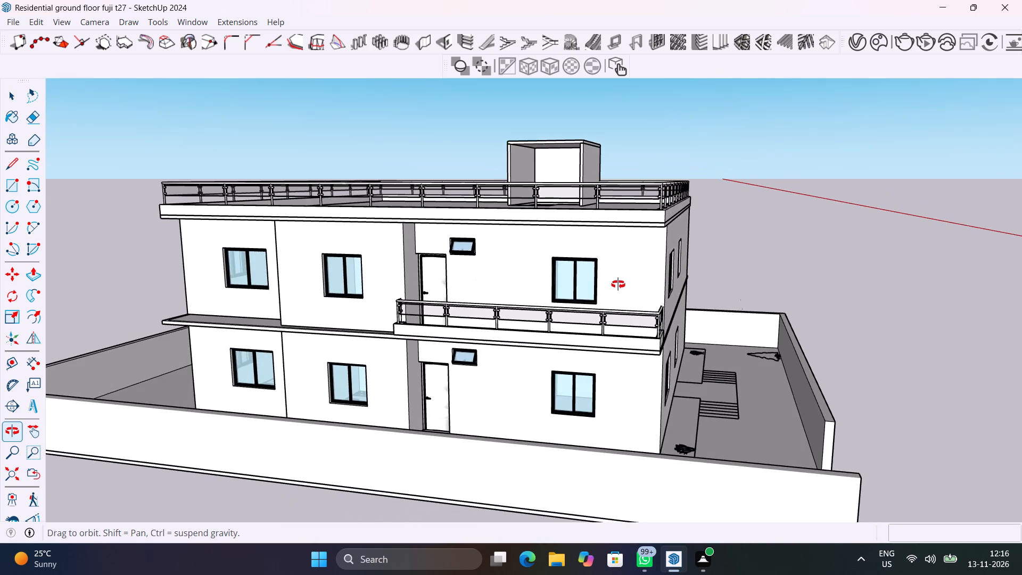
{"action": "middle_click_drag", "start_coordinate": [618, 284], "coordinate": [664, 284]}
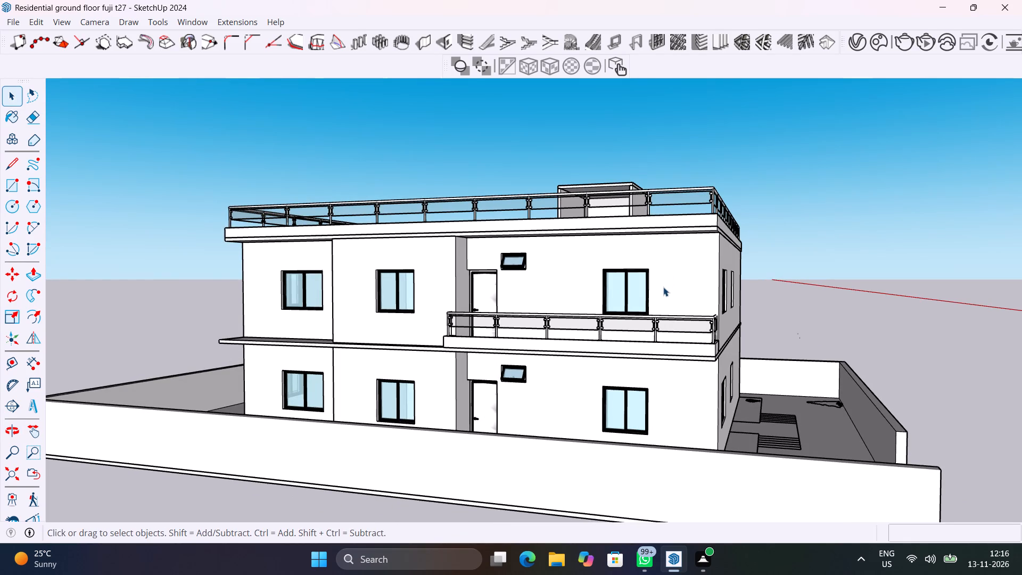
{"action": "middle_click_drag", "start_coordinate": [661, 287], "coordinate": [565, 240]}
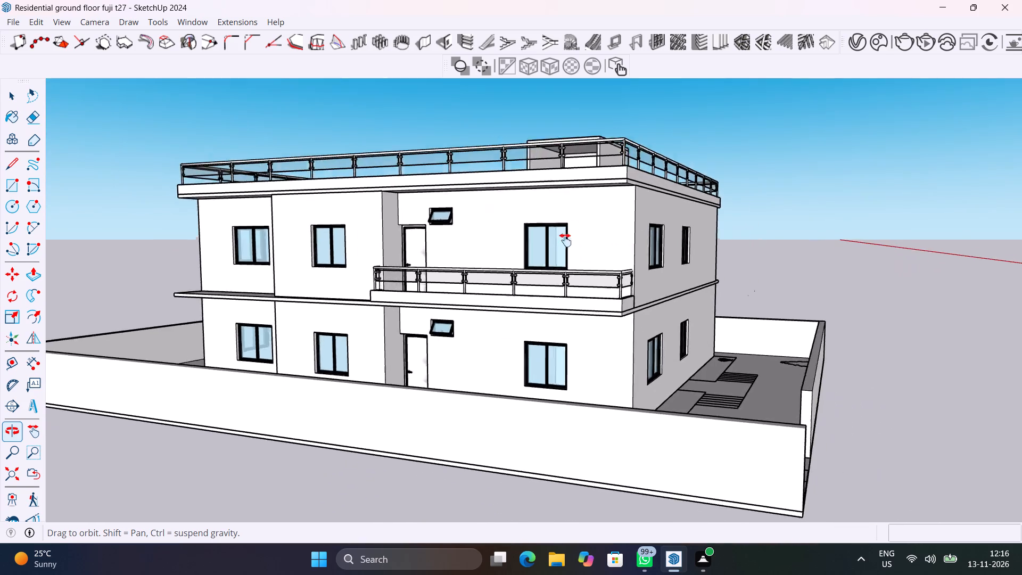
{"action": "middle_click_drag", "start_coordinate": [565, 240], "coordinate": [620, 265]}
{"action": "scroll", "coordinate": [620, 265], "scroll_direction": "down", "scroll_amount": 2}
{"action": "middle_click_drag", "start_coordinate": [629, 295], "coordinate": [616, 319]}
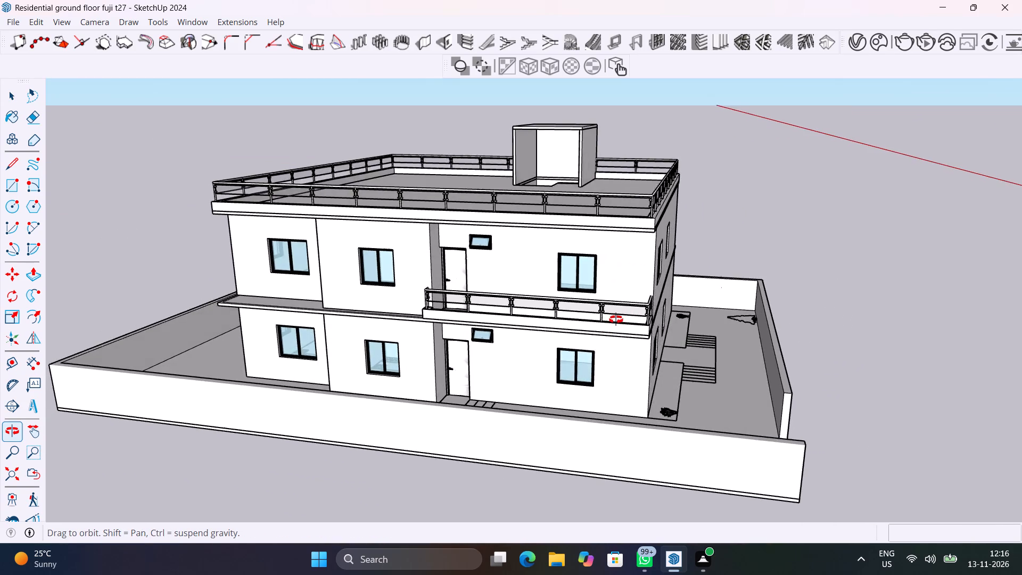
{"action": "middle_click_drag", "start_coordinate": [616, 319], "coordinate": [611, 316]}
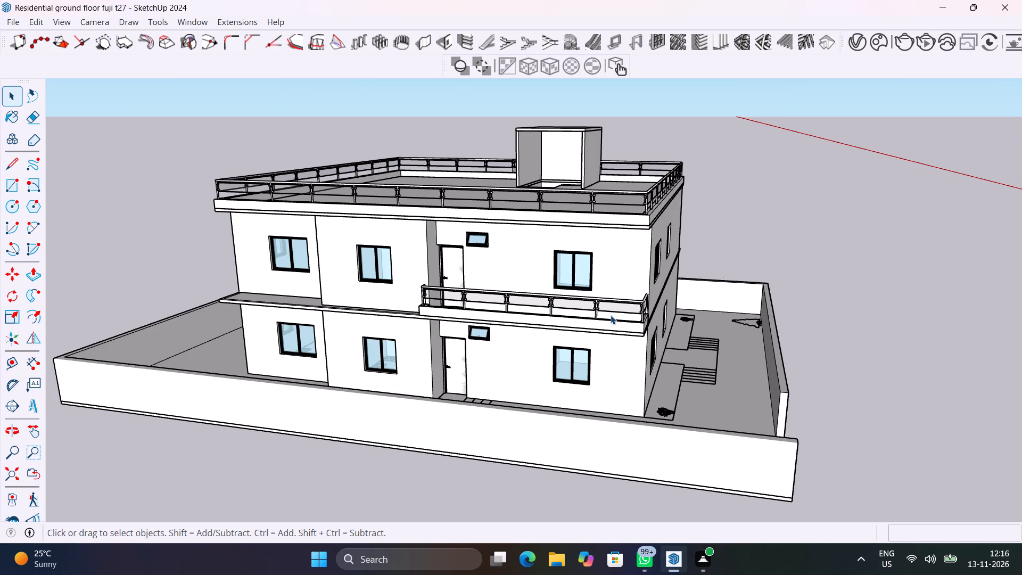
{"action": "middle_click_drag", "start_coordinate": [611, 315], "coordinate": [619, 292]}
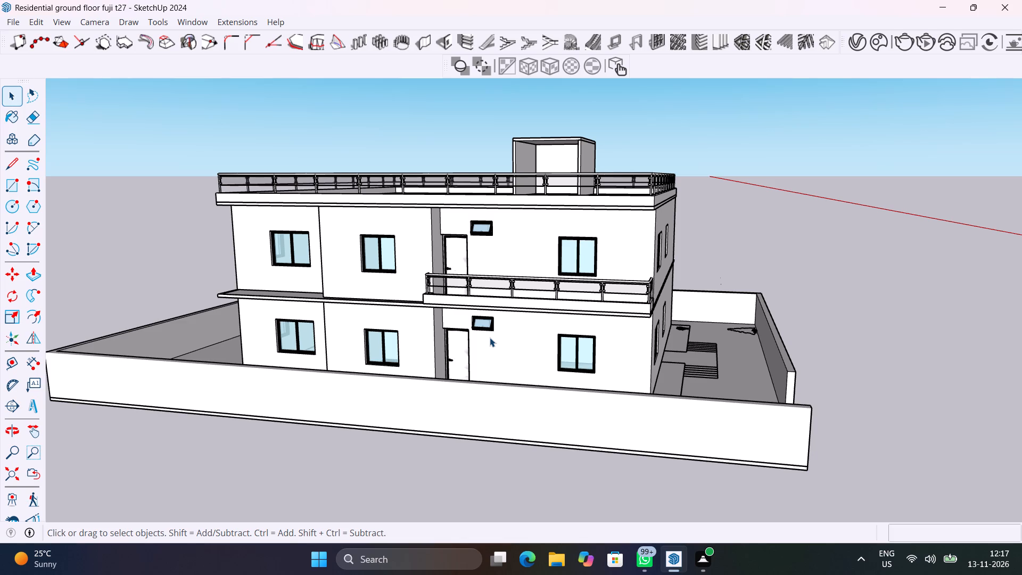
Examine the first-floor balcony corner up close from both sides, including the railing, wall faces, windows and roof edge.
{"action": "scroll", "coordinate": [663, 266], "scroll_direction": "up", "scroll_amount": 8}
{"action": "middle_click_drag", "start_coordinate": [526, 317], "coordinate": [579, 346]}
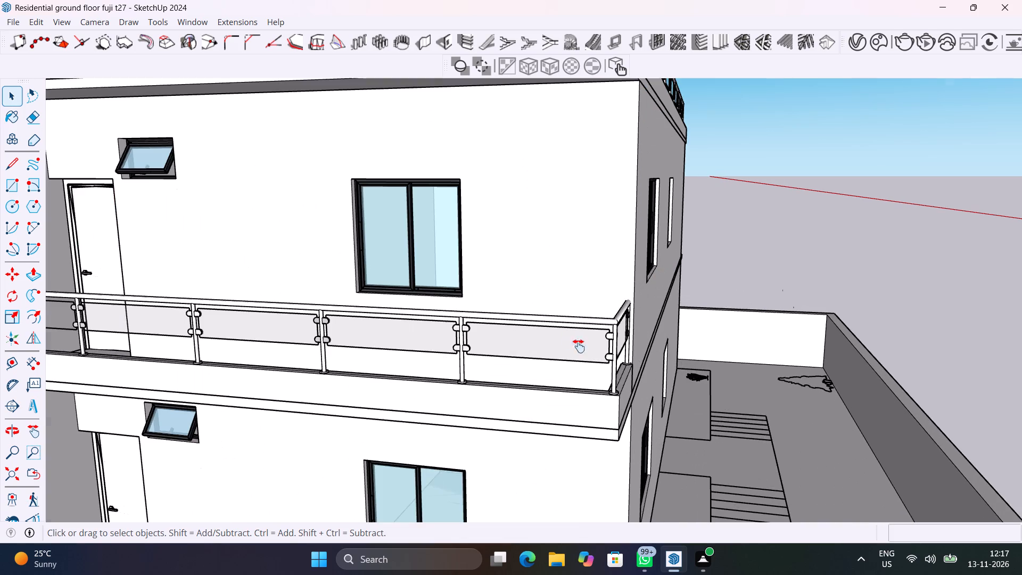
{"action": "middle_click_drag", "start_coordinate": [579, 346], "coordinate": [469, 406]}
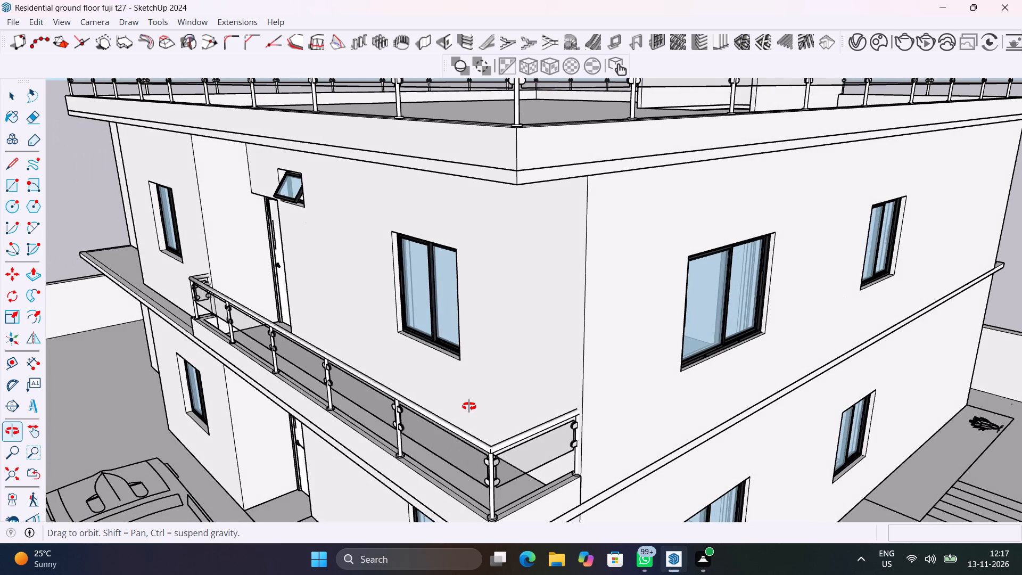
{"action": "middle_click_drag", "start_coordinate": [469, 406], "coordinate": [823, 401]}
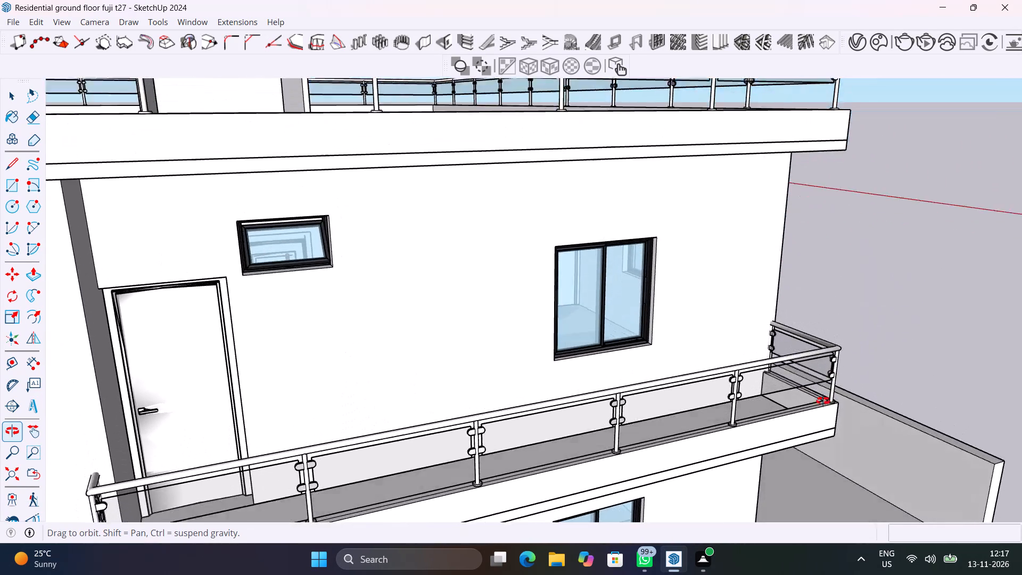
{"action": "middle_click_drag", "start_coordinate": [823, 401], "coordinate": [538, 425]}
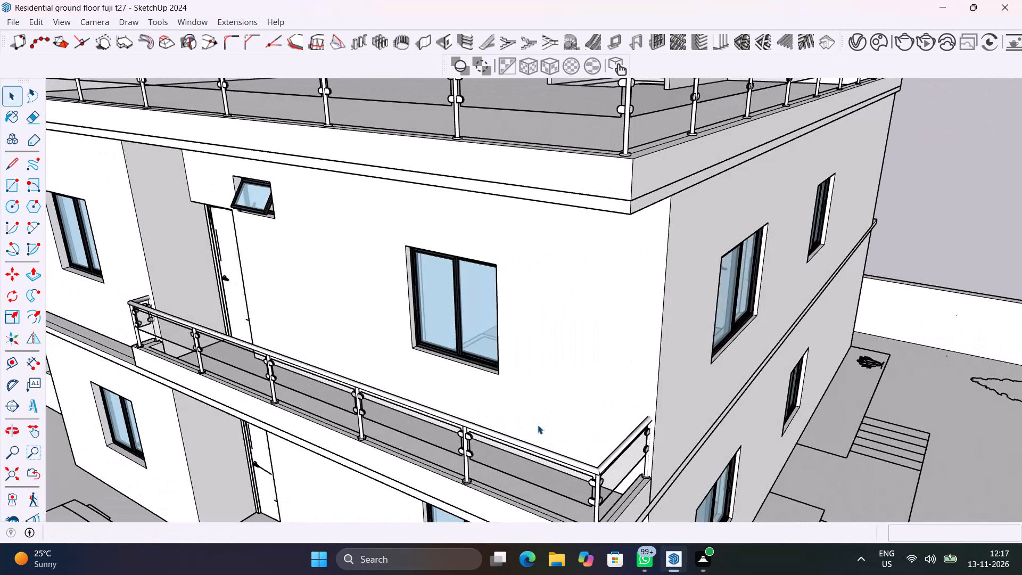
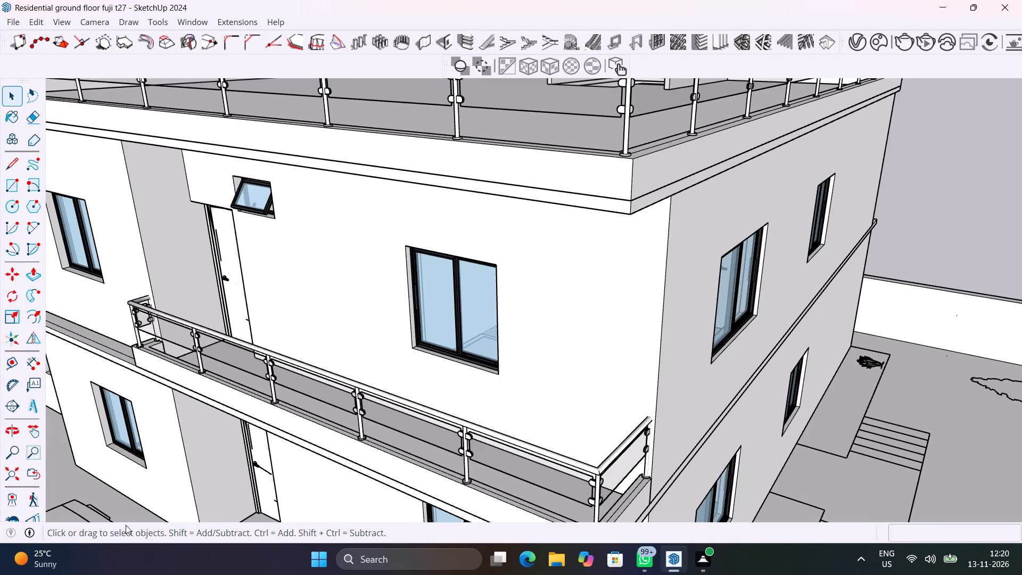
Save the house model.
{"action": "scroll", "coordinate": [459, 451], "scroll_direction": "down", "scroll_amount": 8}
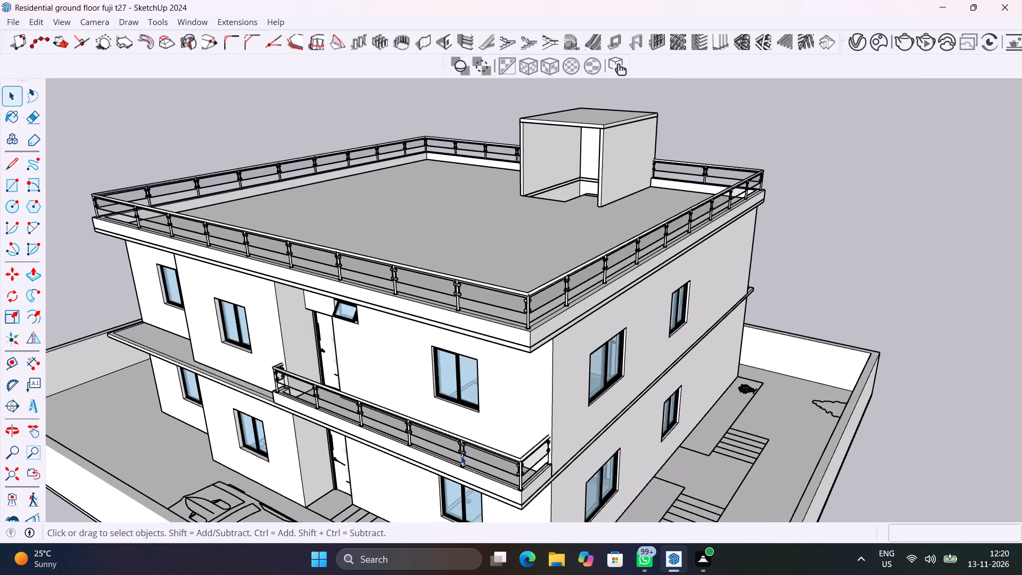
{"action": "middle_click_drag", "start_coordinate": [468, 454], "coordinate": [561, 329]}
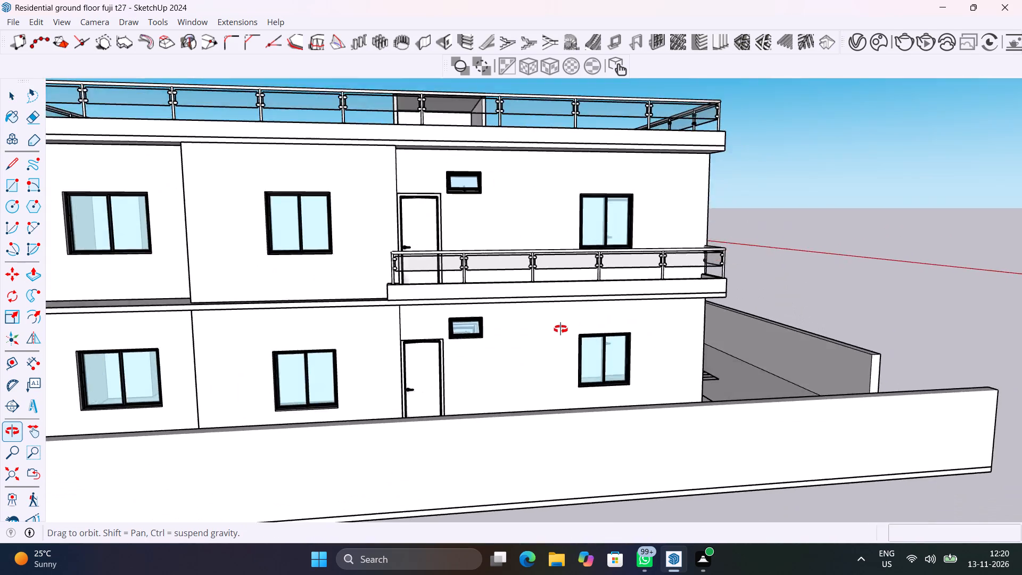
{"action": "middle_click_drag", "start_coordinate": [561, 329], "coordinate": [432, 388]}
{"action": "key", "text": "ctrl+s"}
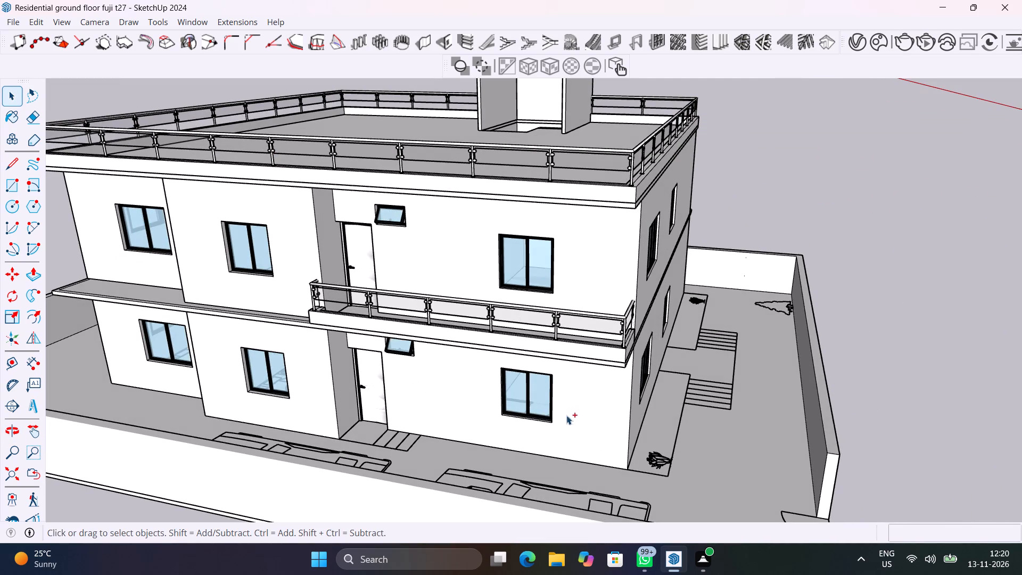
Delete the plant symbol on the paved strip at the near corner of the house, beside the parked car outlines.
{"action": "middle_click_drag", "start_coordinate": [495, 387], "coordinate": [345, 383], "text": "shift"}
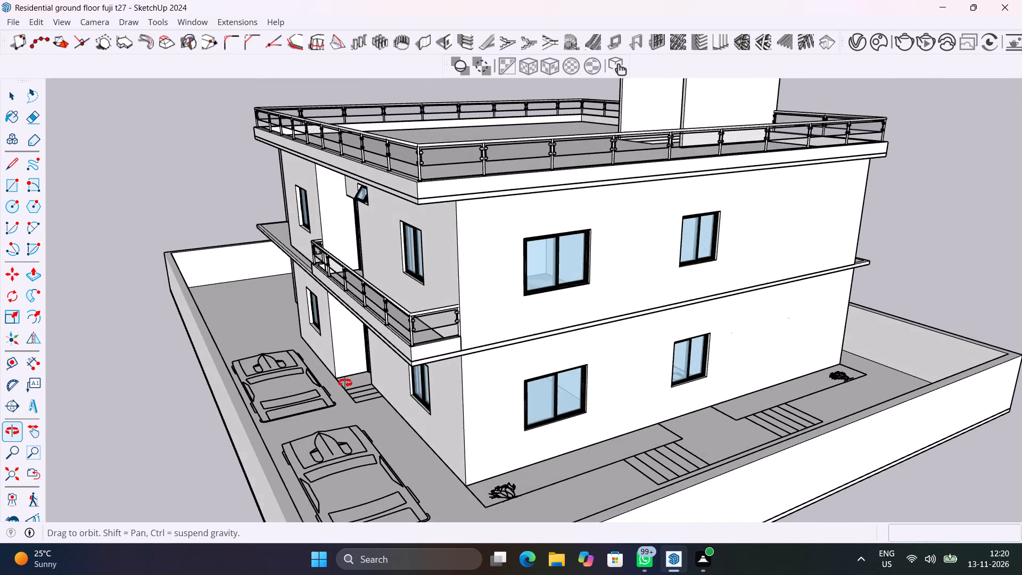
{"action": "middle_click_drag", "start_coordinate": [345, 383], "coordinate": [294, 288], "text": "shift"}
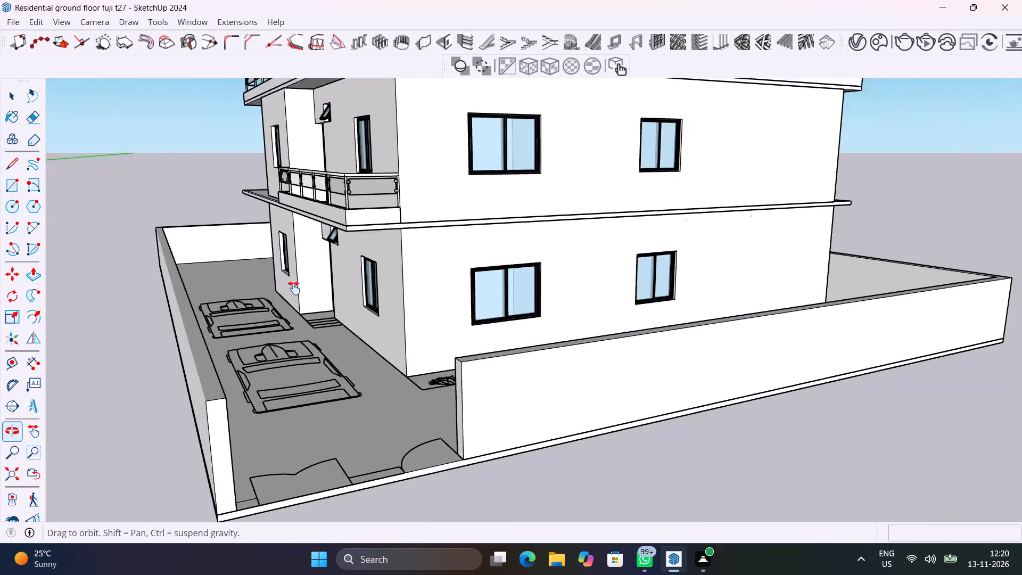
{"action": "middle_click_drag", "start_coordinate": [294, 288], "coordinate": [441, 358], "text": "shift"}
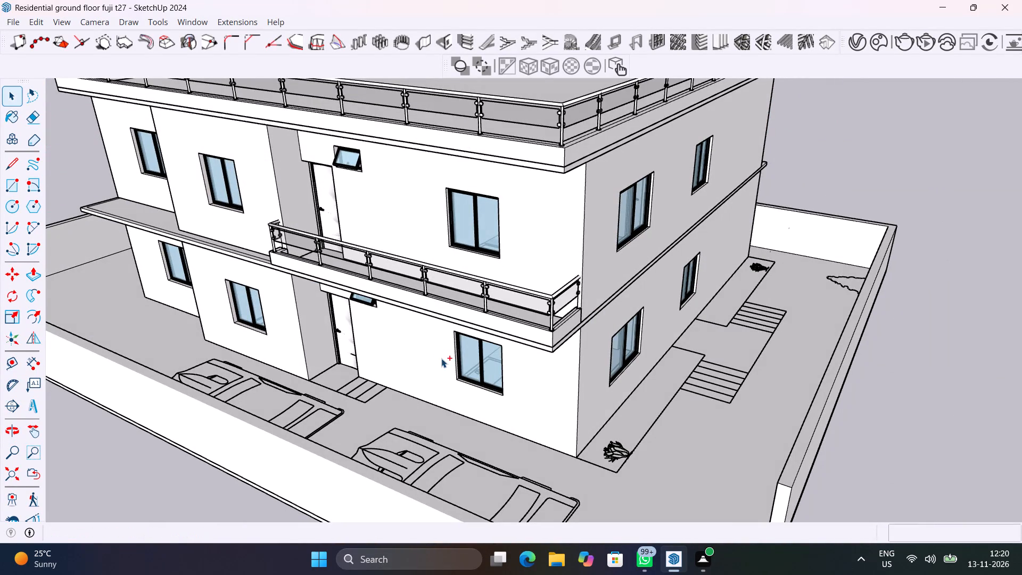
{"action": "scroll", "coordinate": [606, 440], "scroll_direction": "down", "scroll_amount": 2}
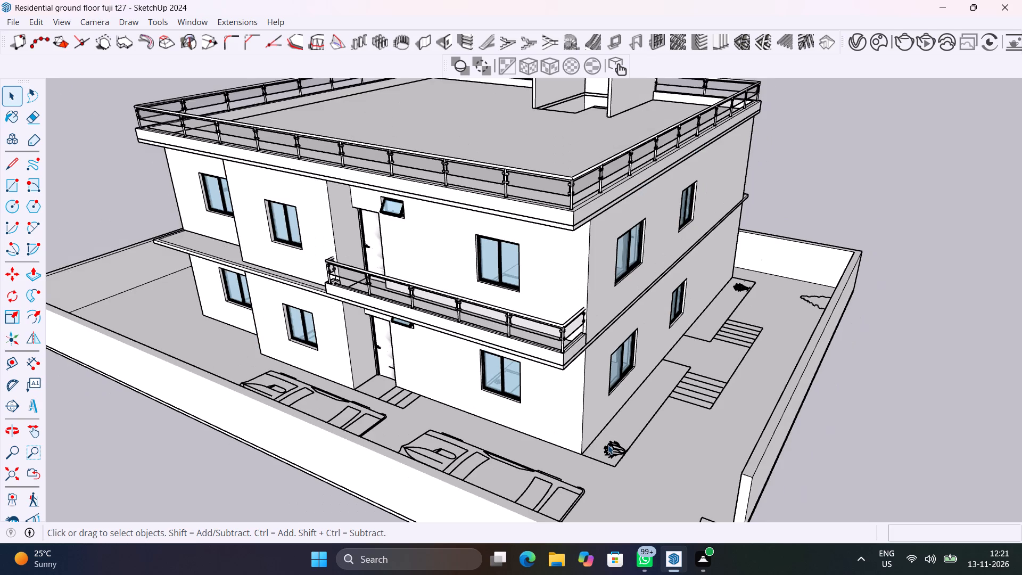
{"action": "scroll", "coordinate": [608, 445], "scroll_direction": "up", "scroll_amount": 6}
{"action": "left_click", "coordinate": [626, 445]}
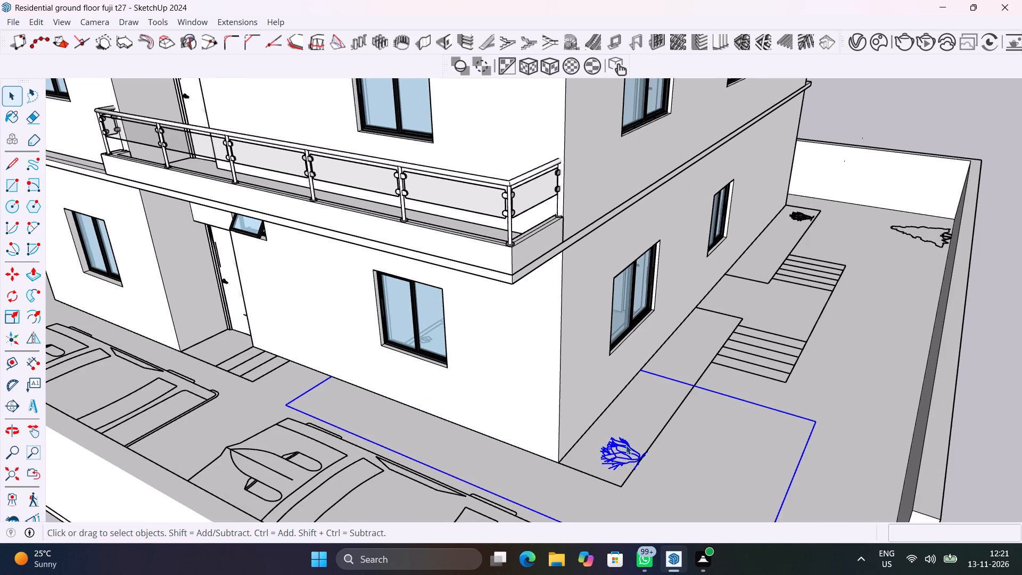
{"action": "key", "text": "Delete"}
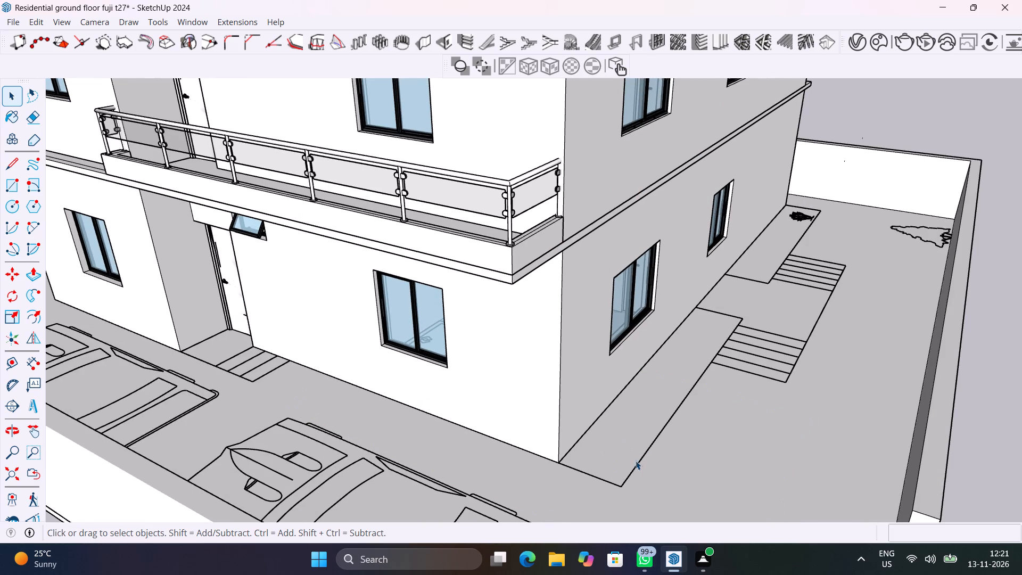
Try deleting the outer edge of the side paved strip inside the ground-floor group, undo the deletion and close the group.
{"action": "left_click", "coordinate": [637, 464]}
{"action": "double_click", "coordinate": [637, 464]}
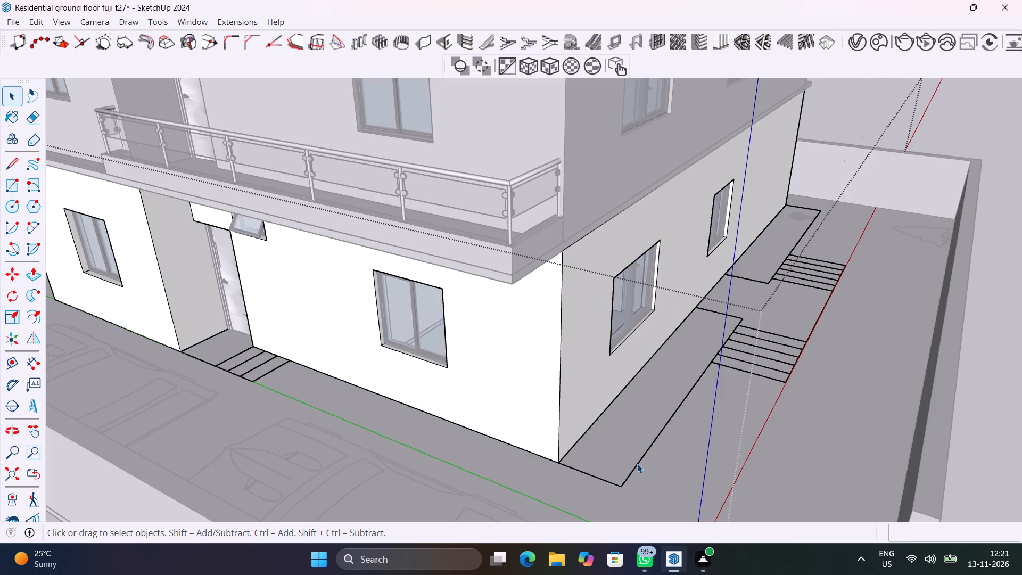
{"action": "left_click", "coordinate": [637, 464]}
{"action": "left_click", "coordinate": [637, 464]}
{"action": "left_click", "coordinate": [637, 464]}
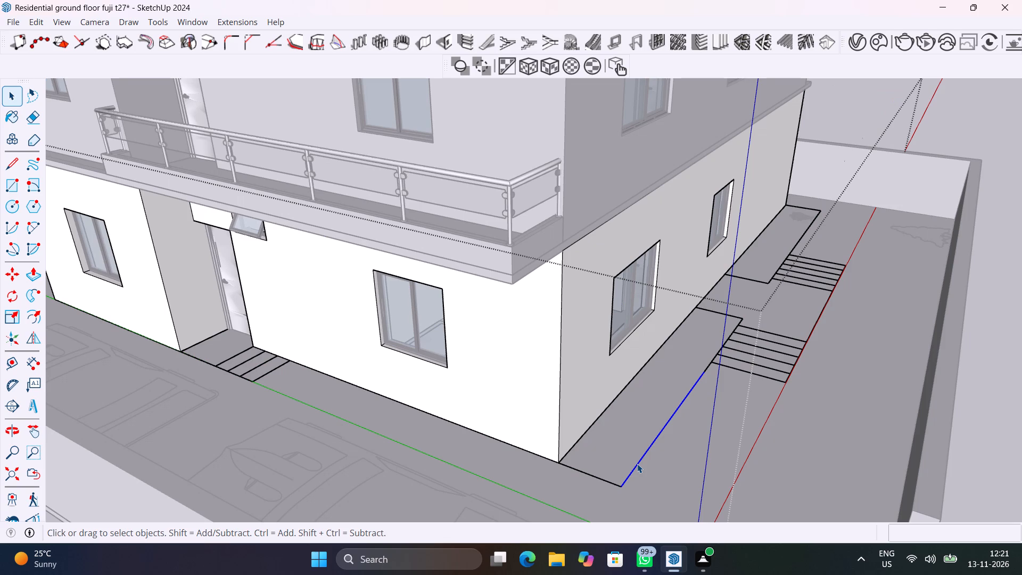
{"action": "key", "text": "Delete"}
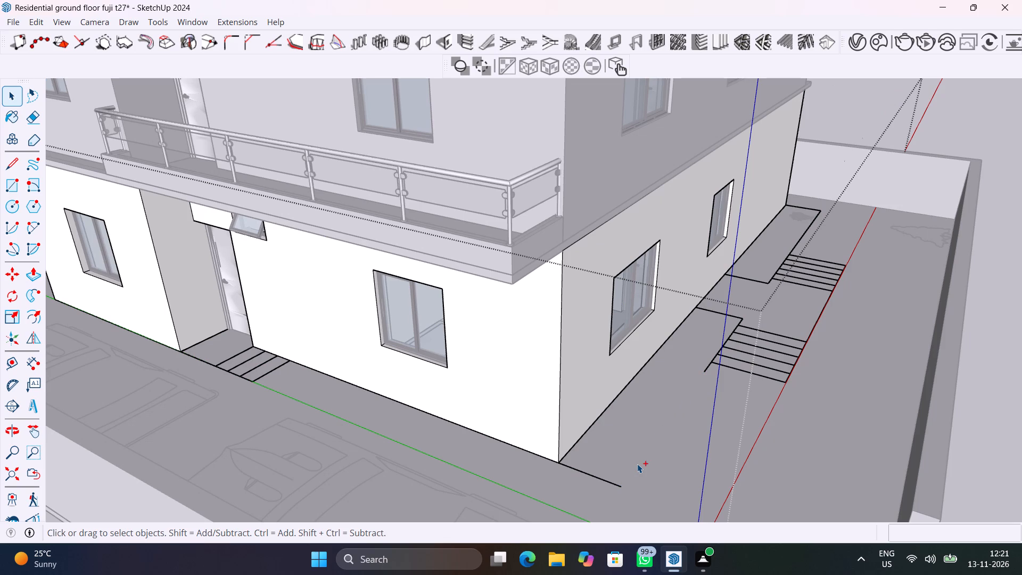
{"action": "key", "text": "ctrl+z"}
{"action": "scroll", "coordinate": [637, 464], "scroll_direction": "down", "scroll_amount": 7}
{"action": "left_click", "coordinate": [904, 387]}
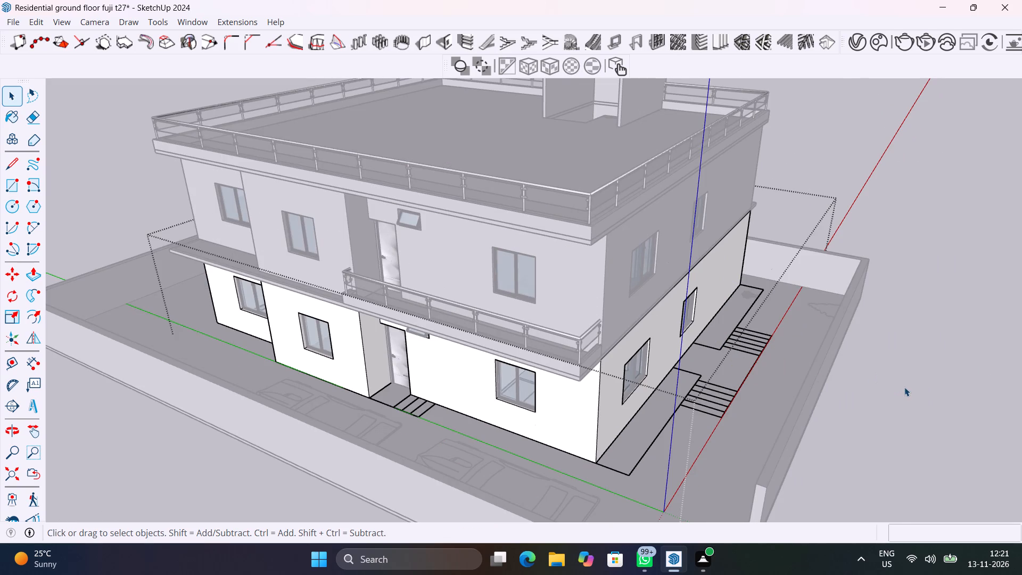
Delete the plant symbol on the paved strip at the far corner of the house, beyond the side steps.
{"action": "scroll", "coordinate": [748, 287], "scroll_direction": "up", "scroll_amount": 6}
{"action": "left_click", "coordinate": [751, 298]}
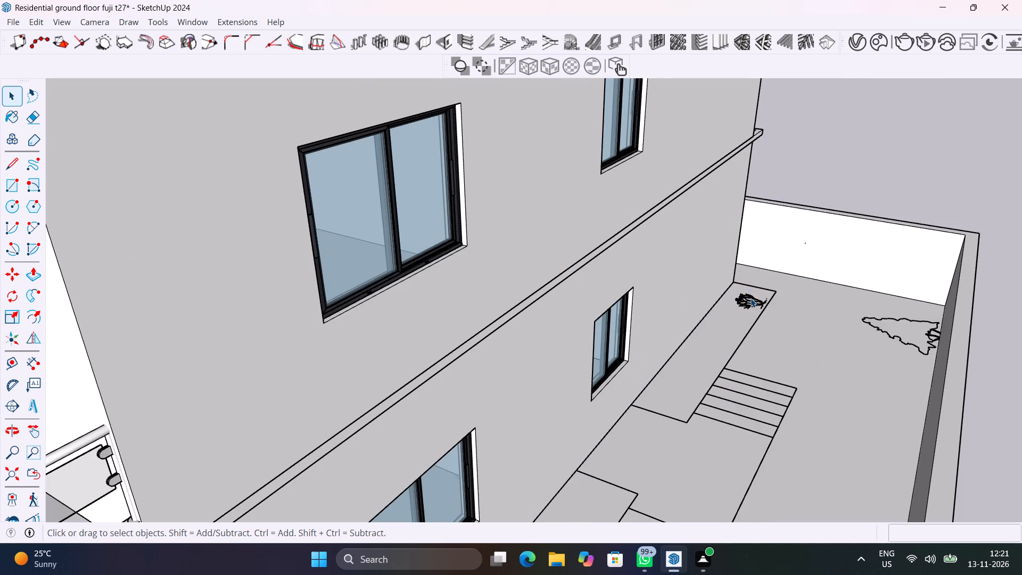
{"action": "key", "text": "Delete"}
{"action": "scroll", "coordinate": [752, 299], "scroll_direction": "down", "scroll_amount": 15}
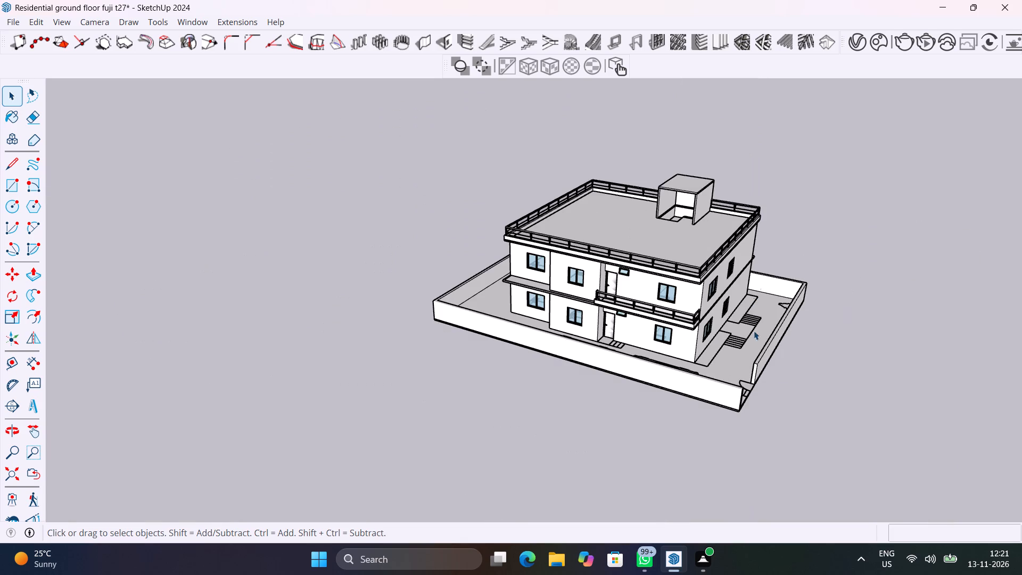
{"action": "left_click", "coordinate": [839, 409]}
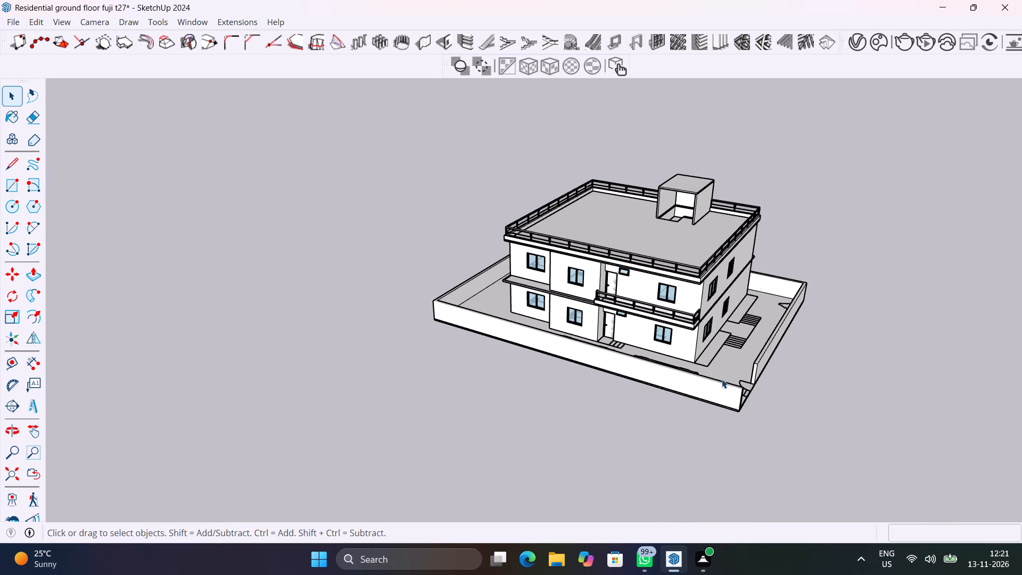
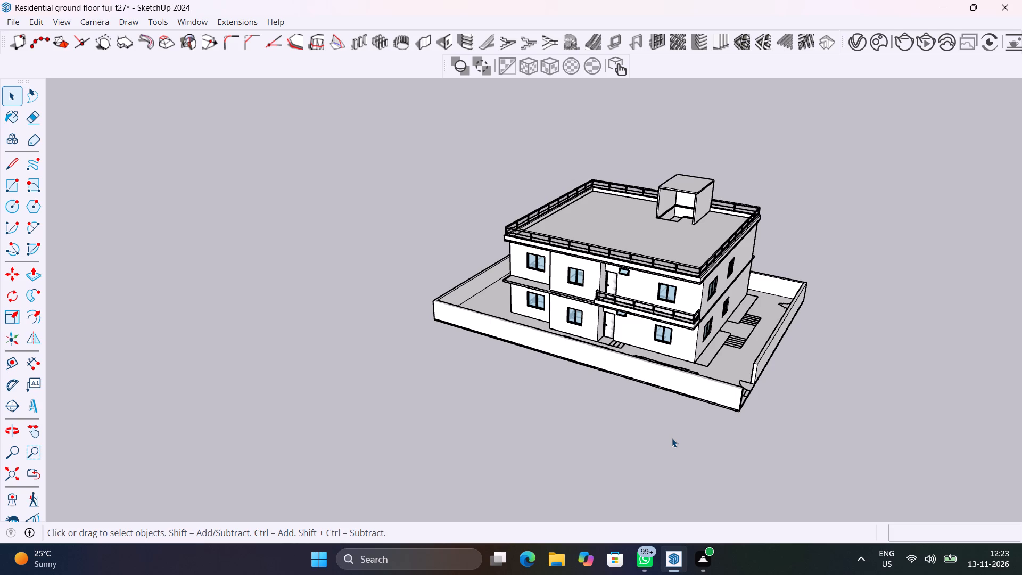
Examine the front facade, the first-floor balcony and its railing from several angles.
{"action": "scroll", "coordinate": [641, 287], "scroll_direction": "up", "scroll_amount": 4}
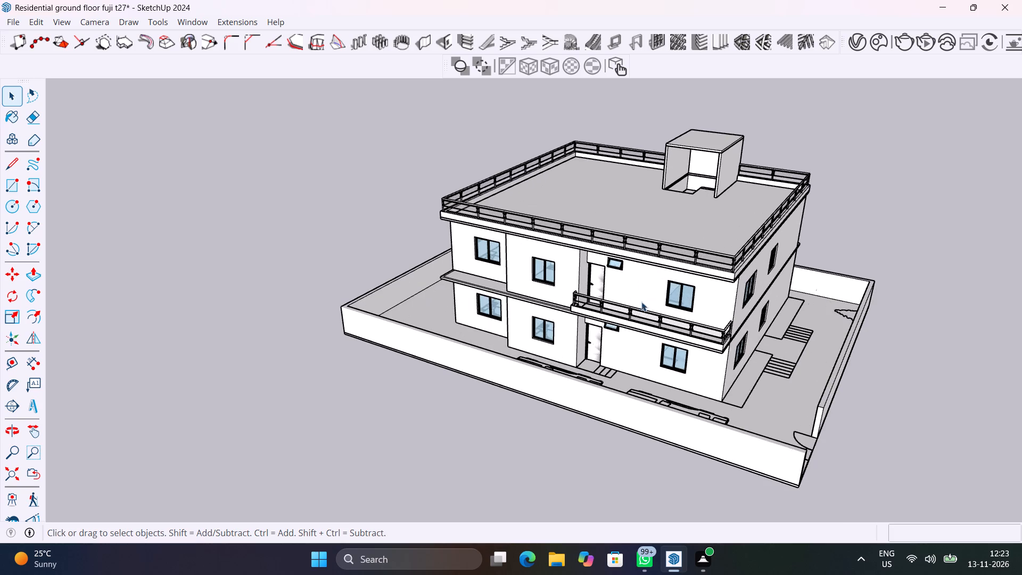
{"action": "middle_click_drag", "start_coordinate": [641, 309], "coordinate": [817, 259]}
{"action": "scroll", "coordinate": [543, 287], "scroll_direction": "up", "scroll_amount": 4}
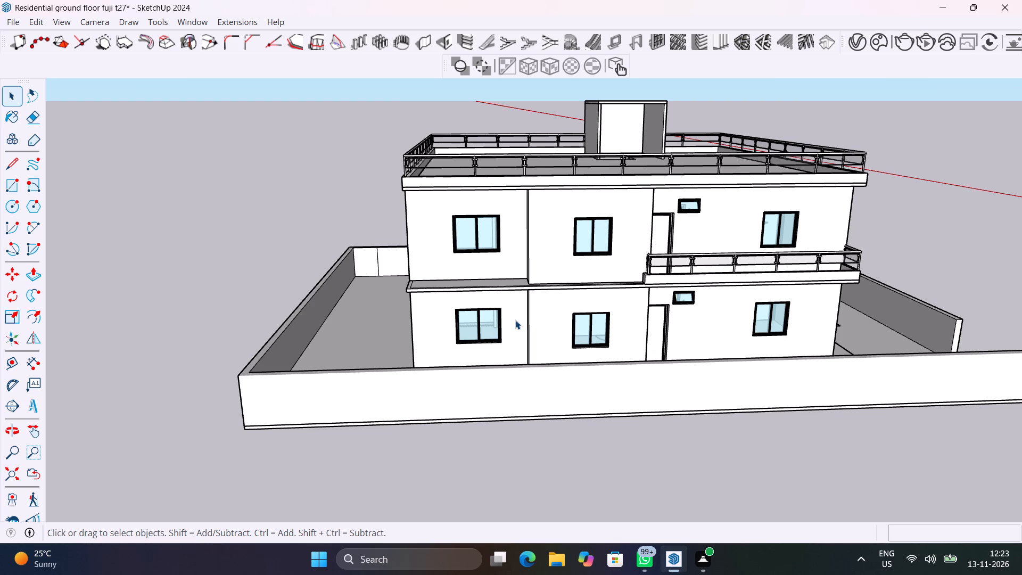
{"action": "scroll", "coordinate": [725, 325], "scroll_direction": "up", "scroll_amount": 5}
{"action": "middle_click_drag", "start_coordinate": [729, 329], "coordinate": [545, 295]}
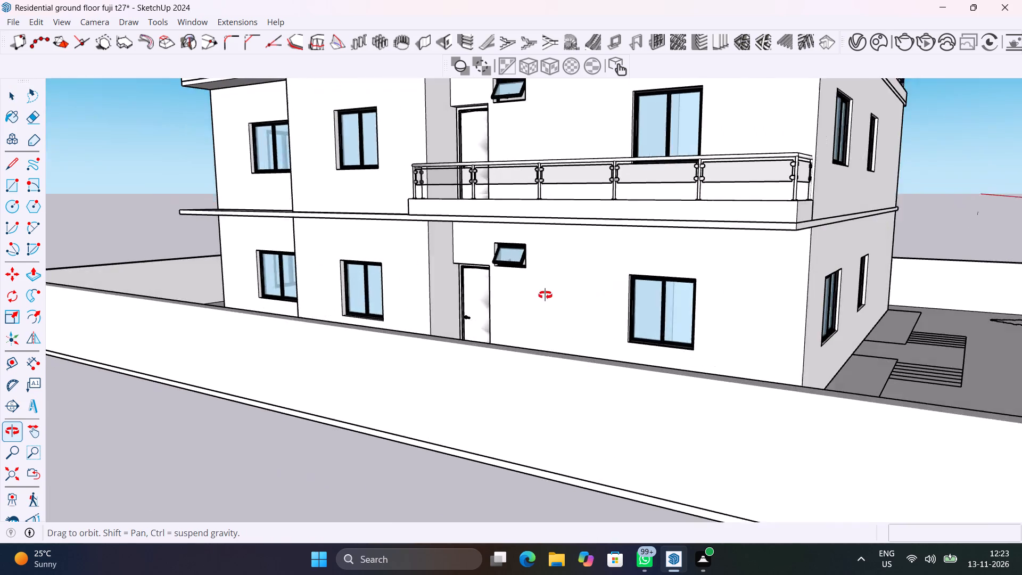
{"action": "middle_click_drag", "start_coordinate": [545, 295], "coordinate": [536, 379]}
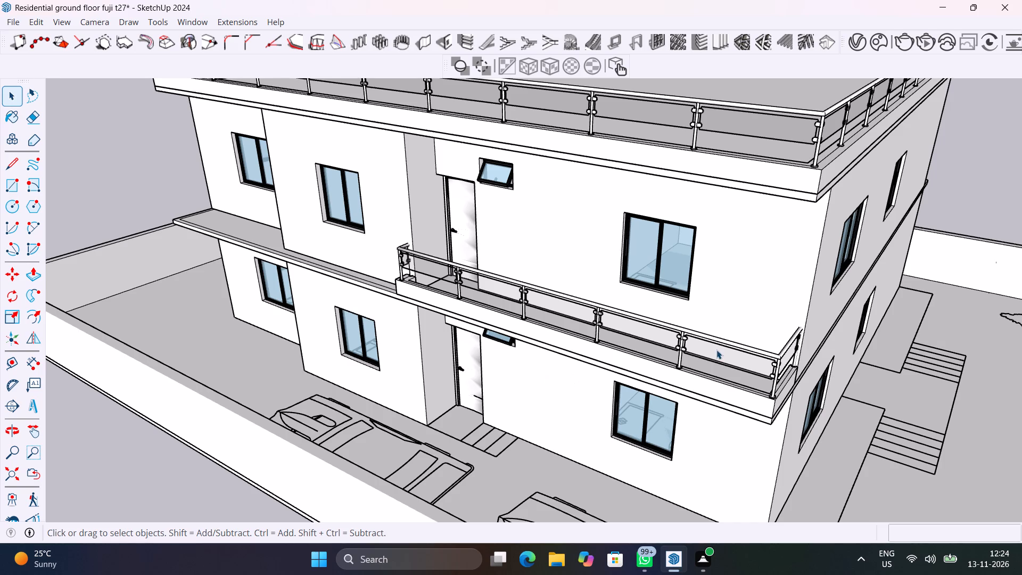
{"action": "scroll", "coordinate": [765, 356], "scroll_direction": "up", "scroll_amount": 5}
{"action": "middle_click_drag", "start_coordinate": [752, 395], "coordinate": [877, 343]}
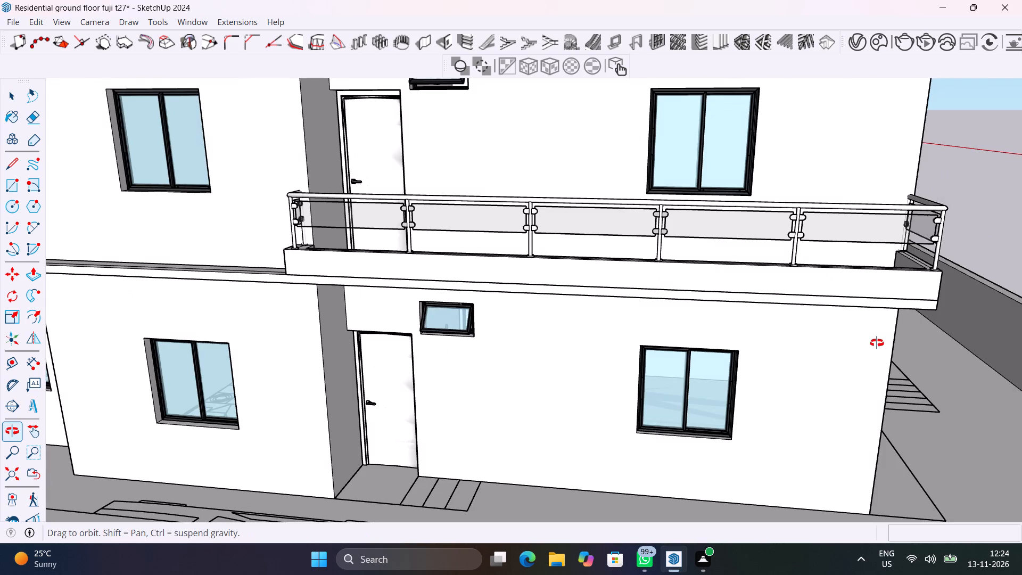
{"action": "middle_click_drag", "start_coordinate": [877, 343], "coordinate": [716, 497]}
Save the house model.
{"action": "key", "text": "ctrl+s"}
Inspect the balcony, the front and side facades and the roof-edge railing from around the house.
{"action": "scroll", "coordinate": [686, 443], "scroll_direction": "up", "scroll_amount": 1}
{"action": "middle_click_drag", "start_coordinate": [686, 443], "coordinate": [797, 420]}
{"action": "scroll", "coordinate": [761, 368], "scroll_direction": "up", "scroll_amount": 4}
{"action": "middle_click_drag", "start_coordinate": [787, 376], "coordinate": [780, 429], "text": "shift"}
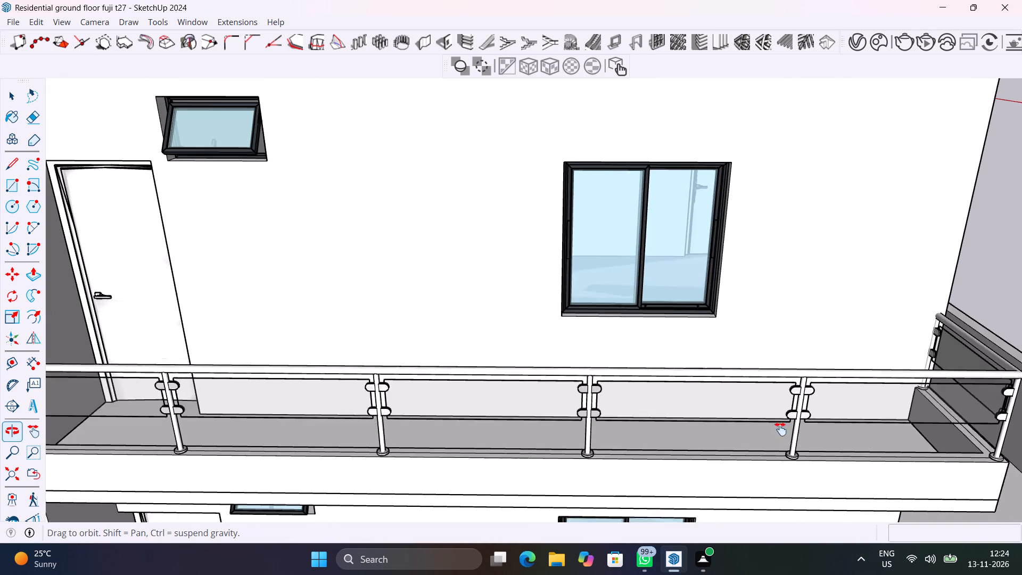
{"action": "middle_click_drag", "start_coordinate": [780, 429], "coordinate": [723, 403], "text": "shift"}
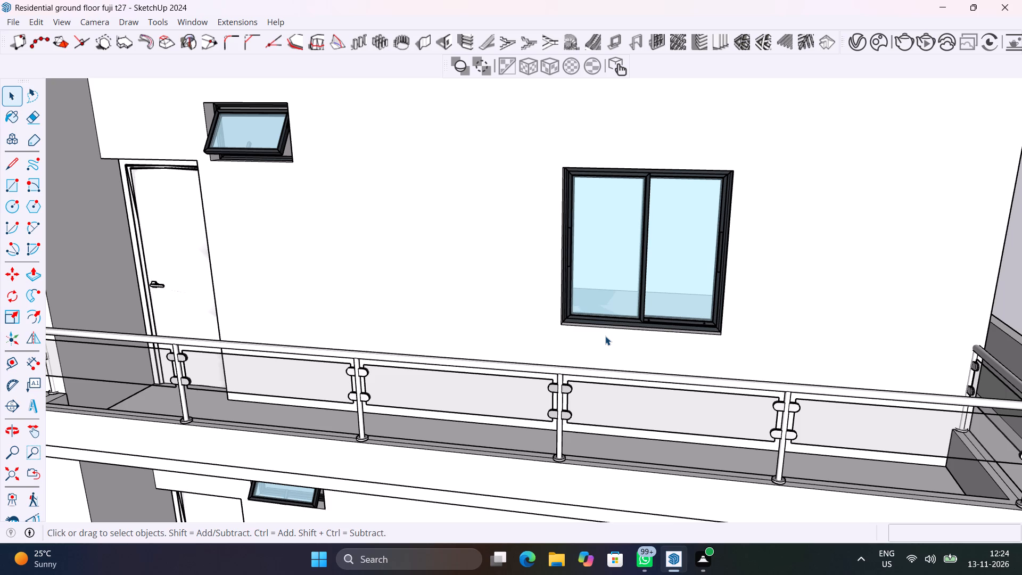
{"action": "scroll", "coordinate": [589, 315], "scroll_direction": "down", "scroll_amount": 12}
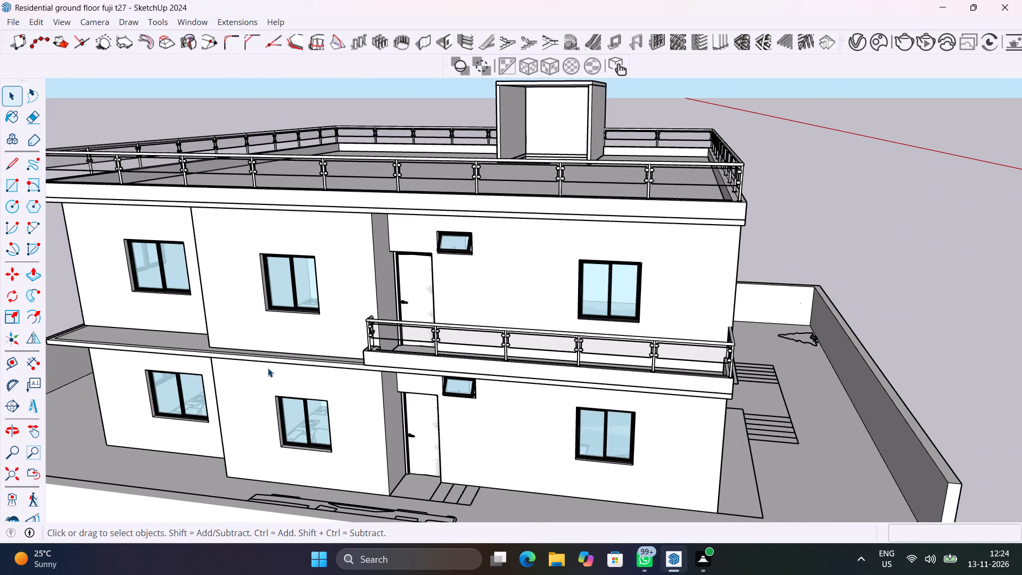
{"action": "middle_click_drag", "start_coordinate": [266, 369], "coordinate": [540, 358], "text": "shift"}
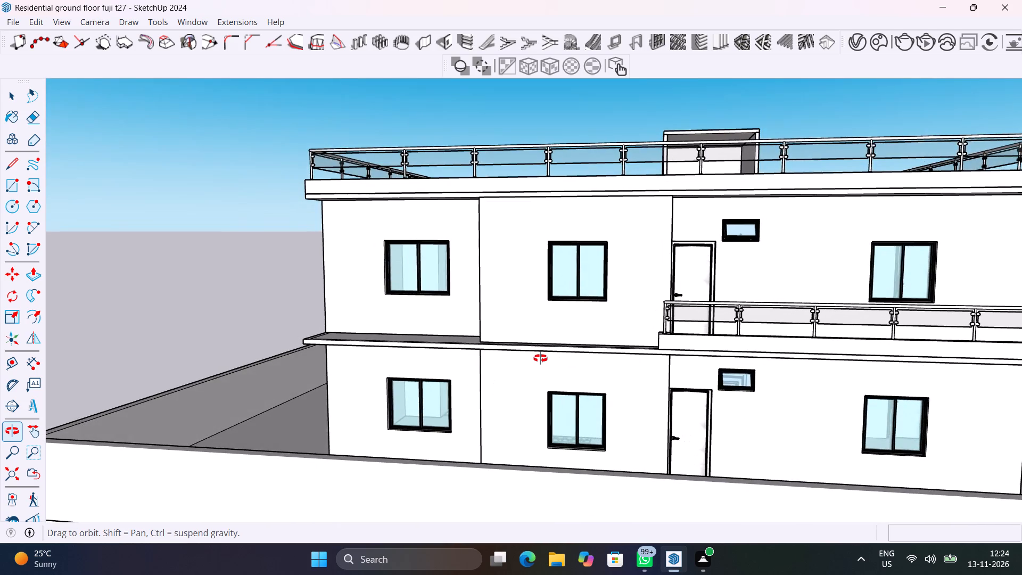
{"action": "middle_click_drag", "start_coordinate": [540, 358], "coordinate": [713, 431], "text": "shift"}
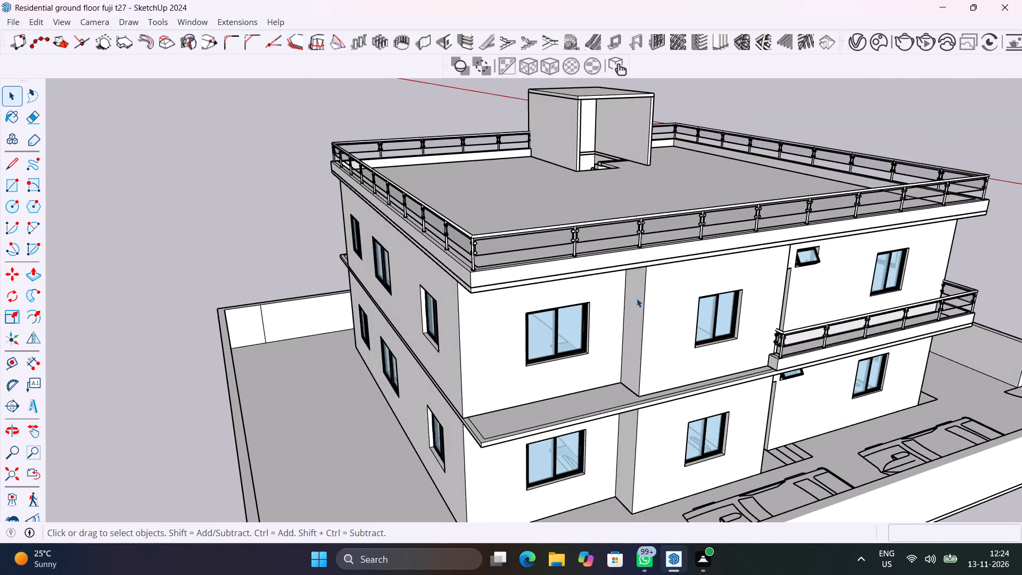
{"action": "middle_click_drag", "start_coordinate": [573, 298], "coordinate": [571, 380]}
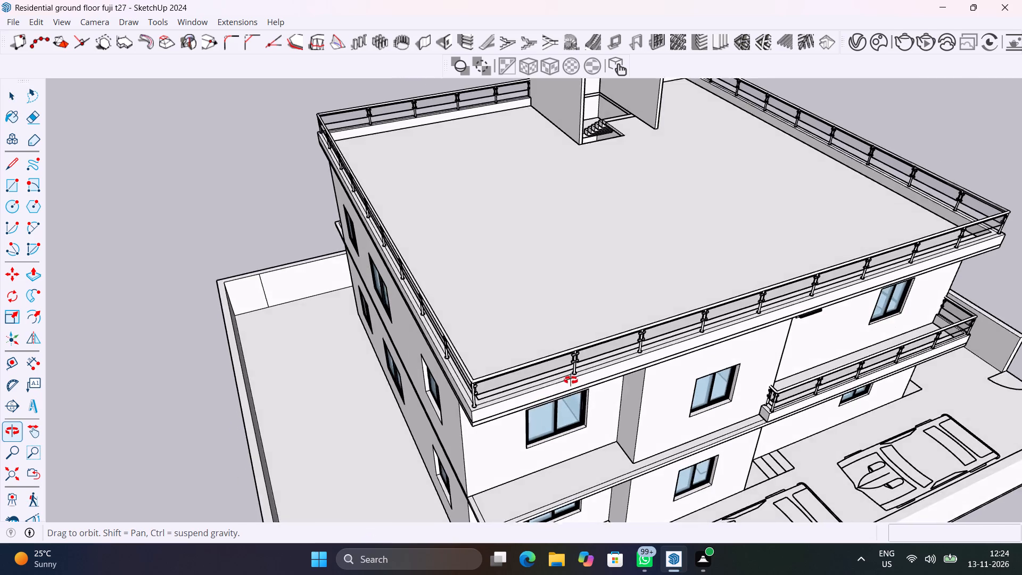
{"action": "middle_click_drag", "start_coordinate": [571, 380], "coordinate": [562, 330]}
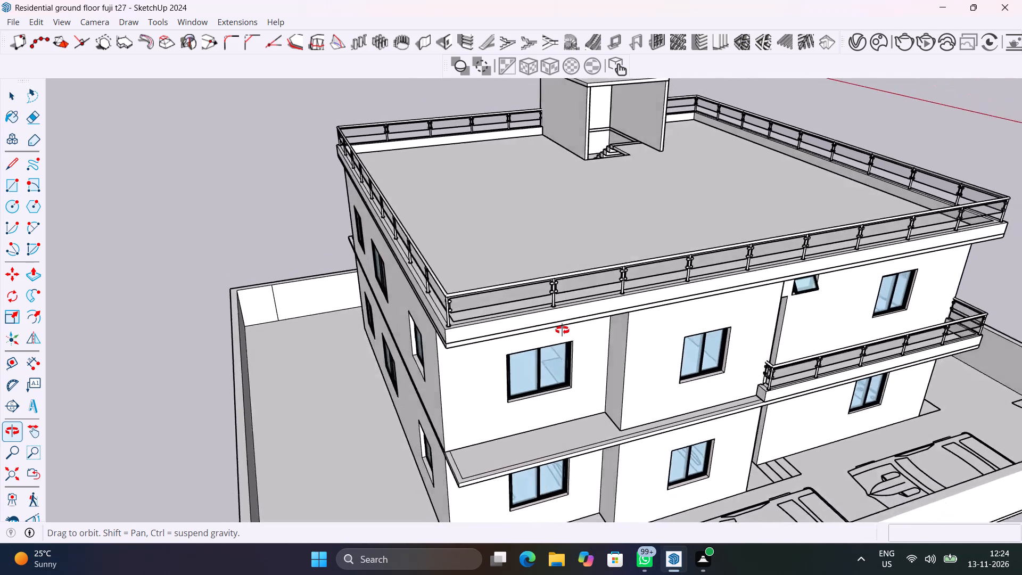
{"action": "middle_click_drag", "start_coordinate": [562, 330], "coordinate": [650, 326]}
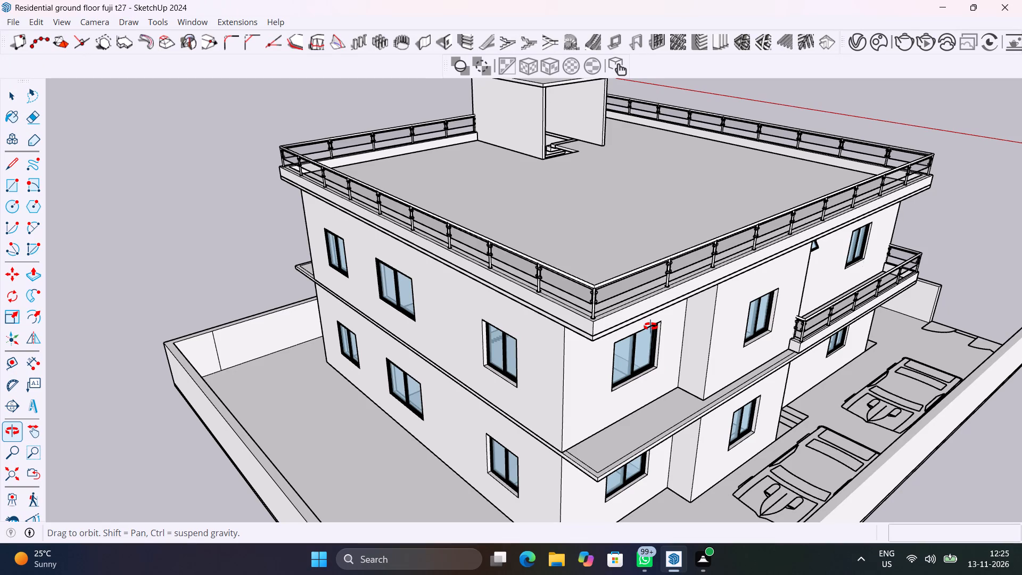
{"action": "middle_click_drag", "start_coordinate": [650, 326], "coordinate": [586, 351]}
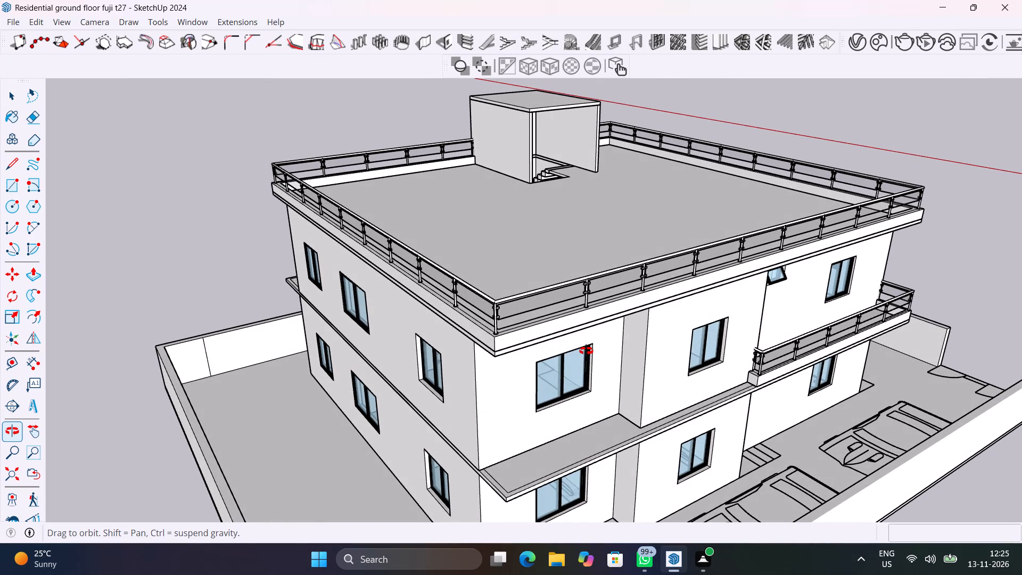
{"action": "middle_click_drag", "start_coordinate": [586, 351], "coordinate": [615, 350]}
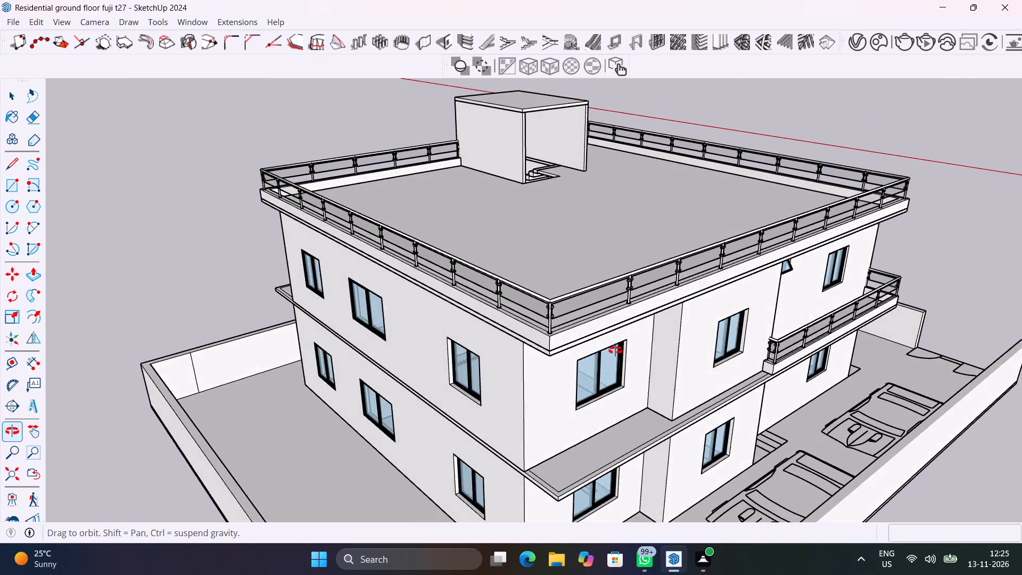
{"action": "middle_click_drag", "start_coordinate": [615, 350], "coordinate": [594, 305]}
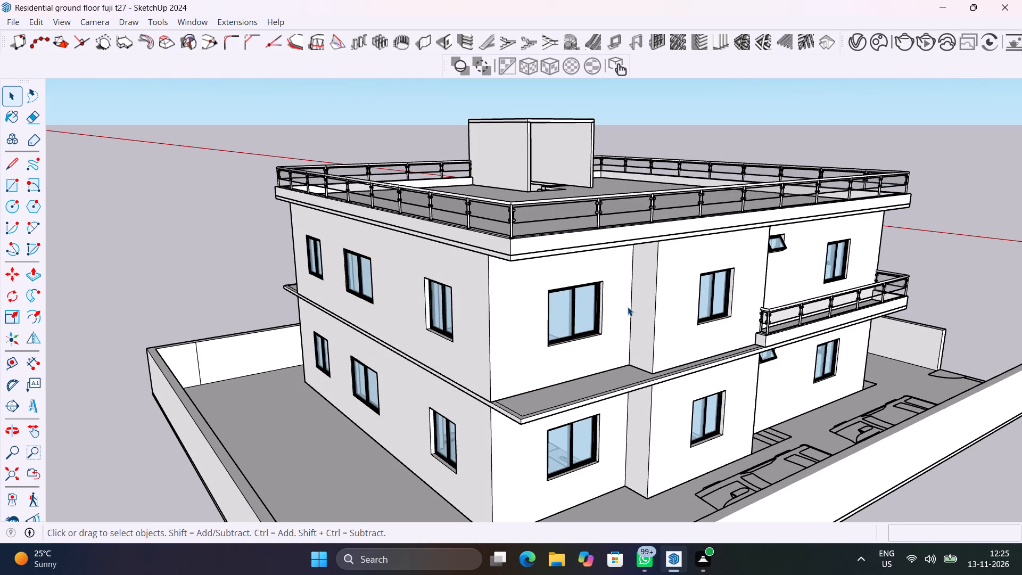
{"action": "middle_click_drag", "start_coordinate": [715, 371], "coordinate": [663, 301]}
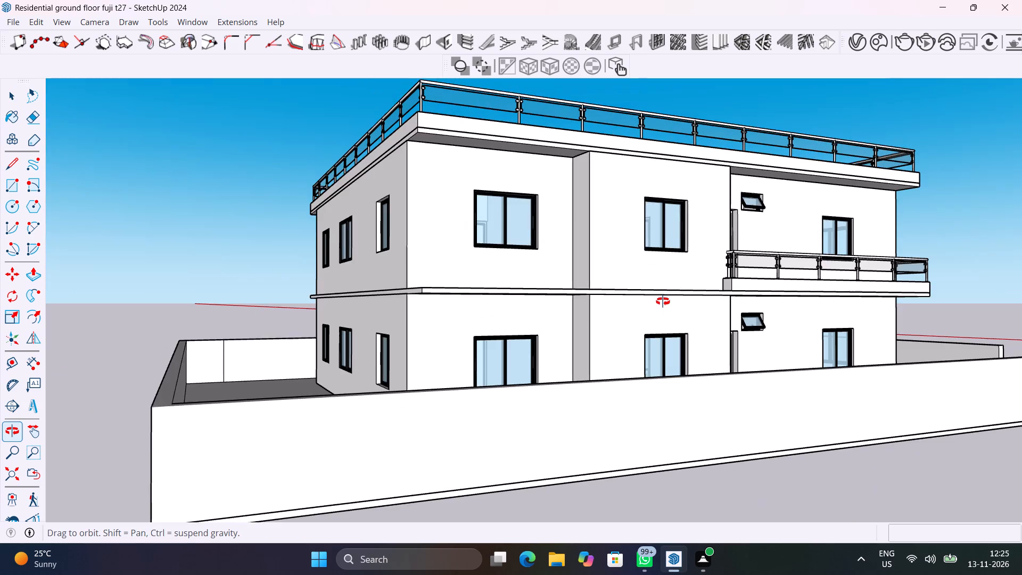
{"action": "middle_click_drag", "start_coordinate": [663, 301], "coordinate": [678, 352]}
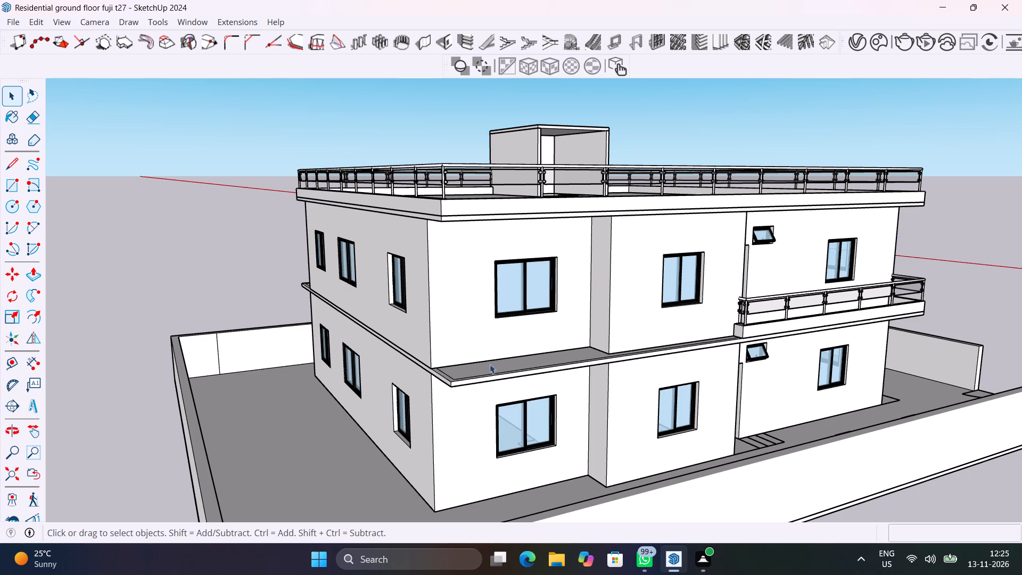
{"action": "middle_click_drag", "start_coordinate": [505, 307], "coordinate": [580, 385]}
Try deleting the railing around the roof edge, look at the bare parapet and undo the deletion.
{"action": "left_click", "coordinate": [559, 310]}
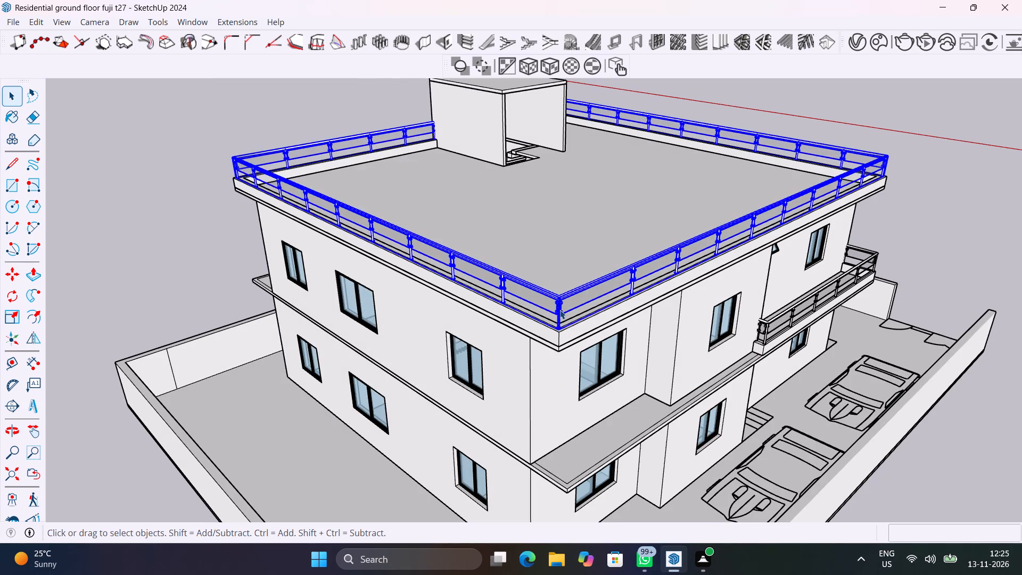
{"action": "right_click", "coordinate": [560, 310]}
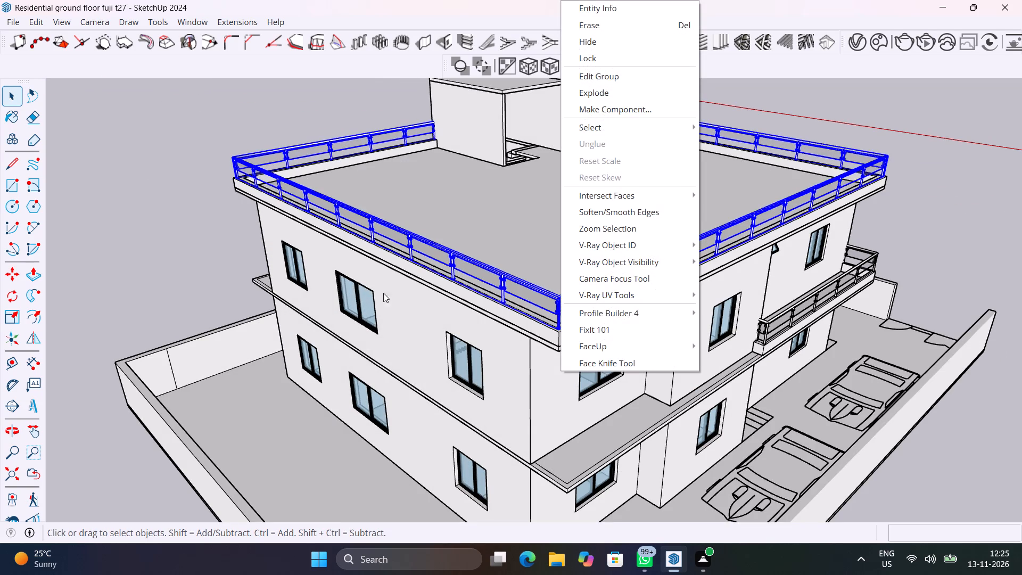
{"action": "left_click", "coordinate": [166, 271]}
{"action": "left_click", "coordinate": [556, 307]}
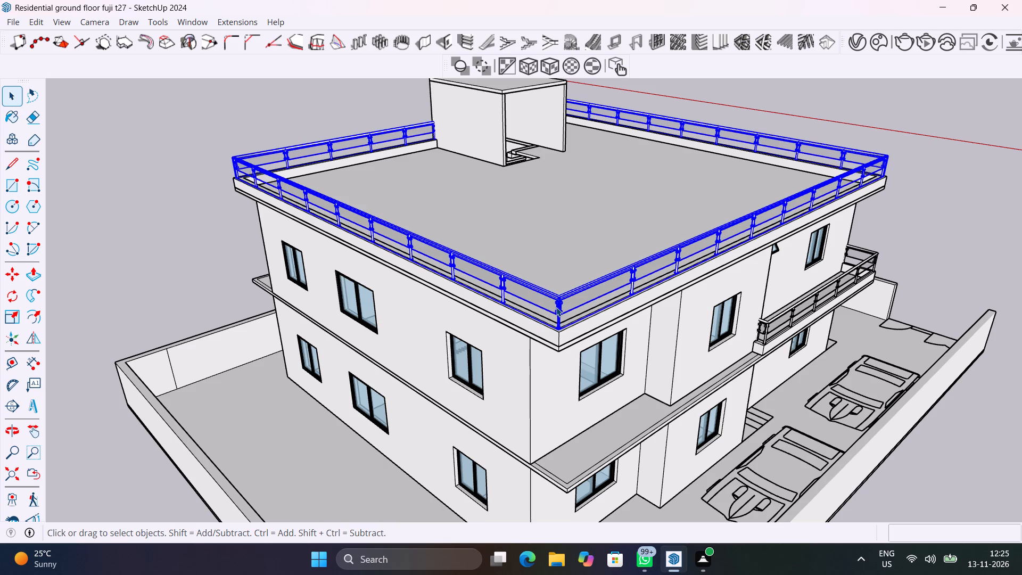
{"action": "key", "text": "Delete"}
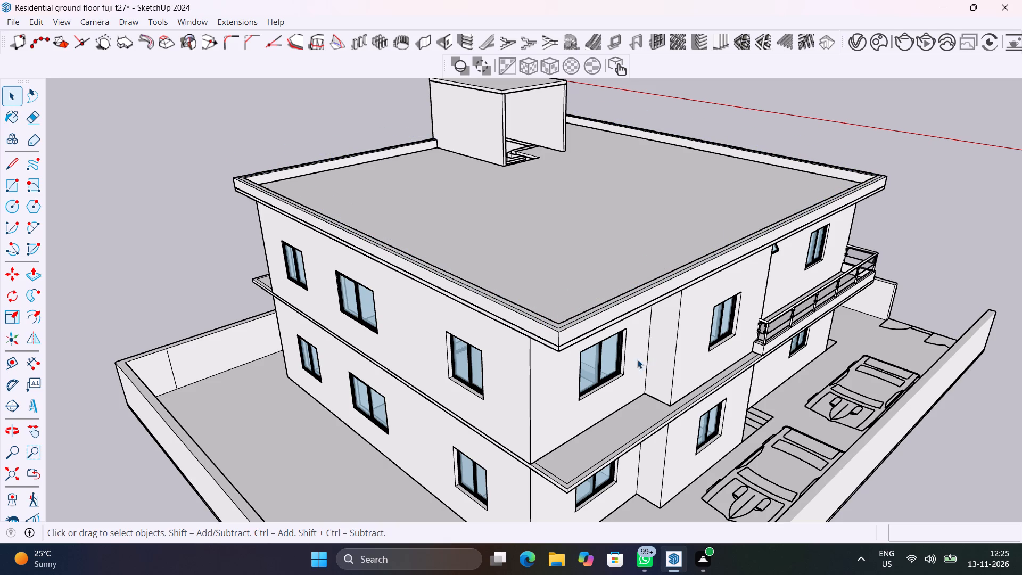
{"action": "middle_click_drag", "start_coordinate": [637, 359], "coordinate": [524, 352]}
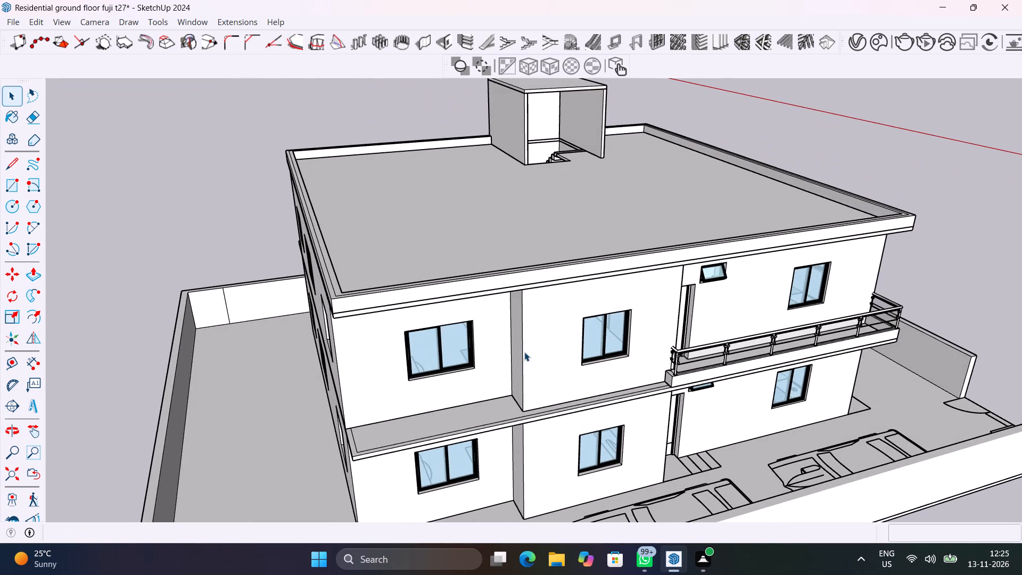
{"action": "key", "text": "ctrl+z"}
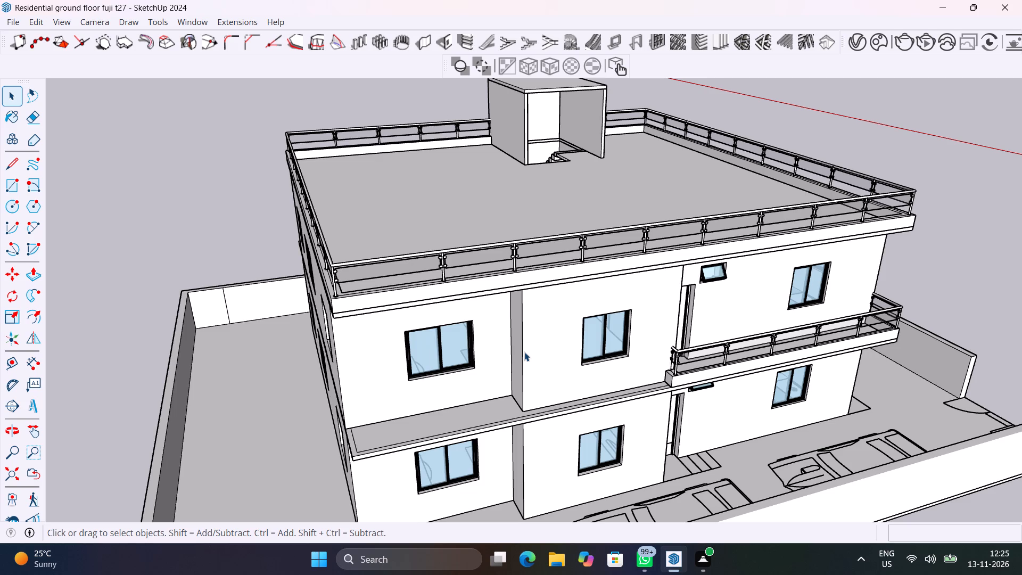
Delete the railing group that runs around the roof parapet.
{"action": "left_click", "coordinate": [565, 238]}
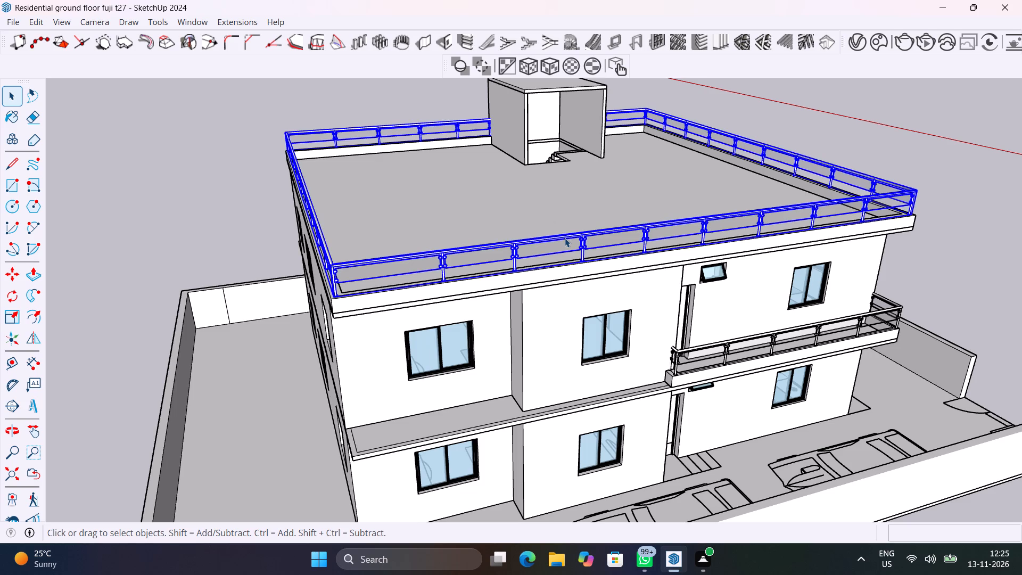
{"action": "key", "text": "Delete"}
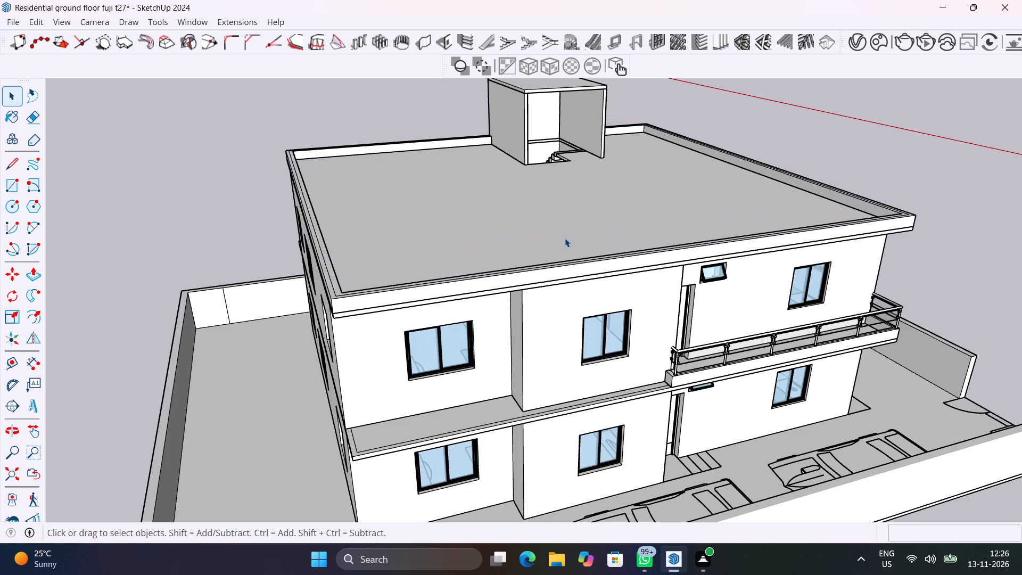
Inside the roof parapet group, delete the two leftover lines on the parapet top that meet at the front corner away from the balcony.
{"action": "scroll", "coordinate": [330, 289], "scroll_direction": "up", "scroll_amount": 9}
{"action": "middle_click_drag", "start_coordinate": [339, 291], "coordinate": [360, 325]}
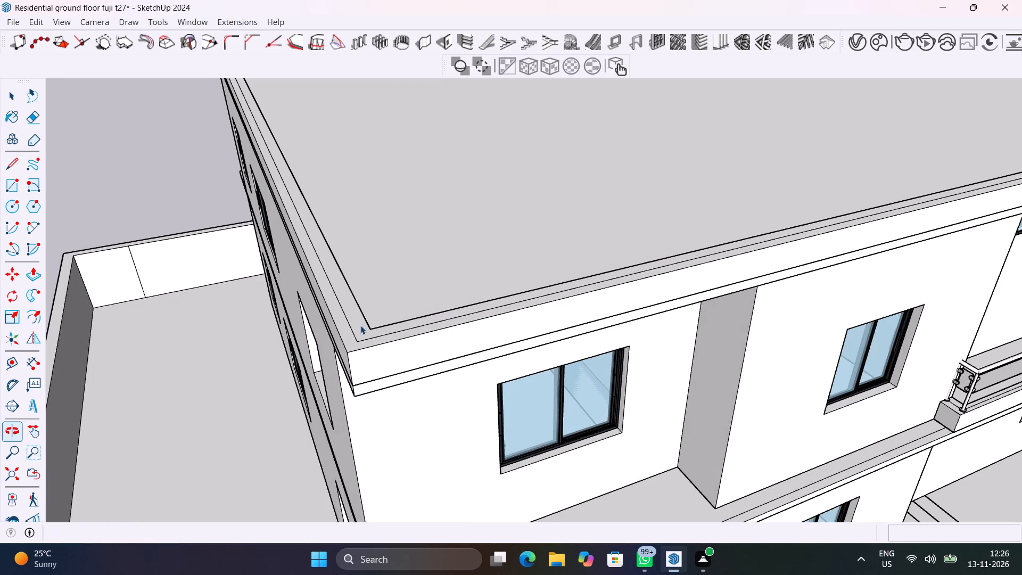
{"action": "left_click", "coordinate": [356, 341]}
{"action": "double_click", "coordinate": [356, 341]}
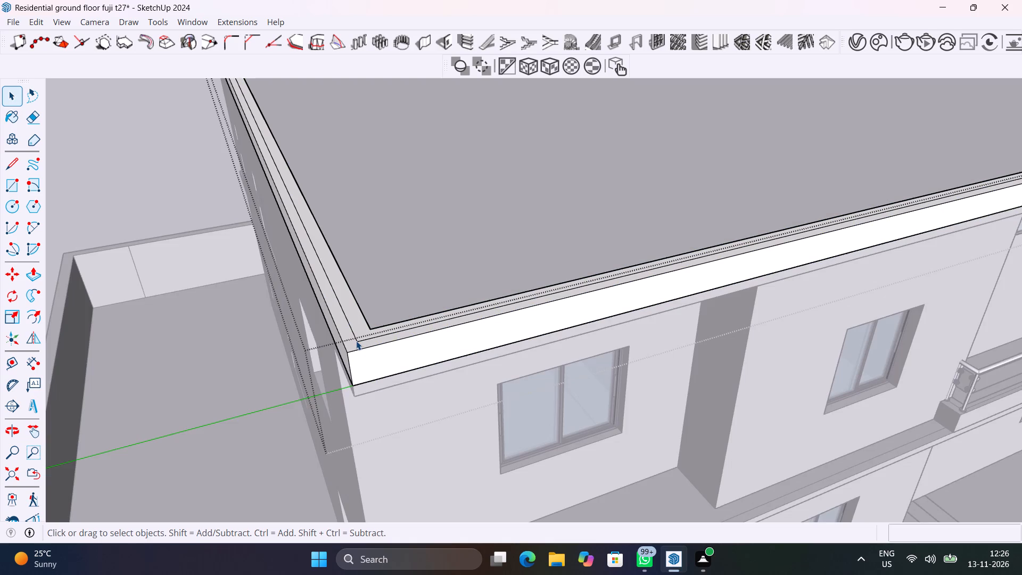
{"action": "left_click", "coordinate": [356, 341]}
{"action": "left_click", "coordinate": [354, 333]}
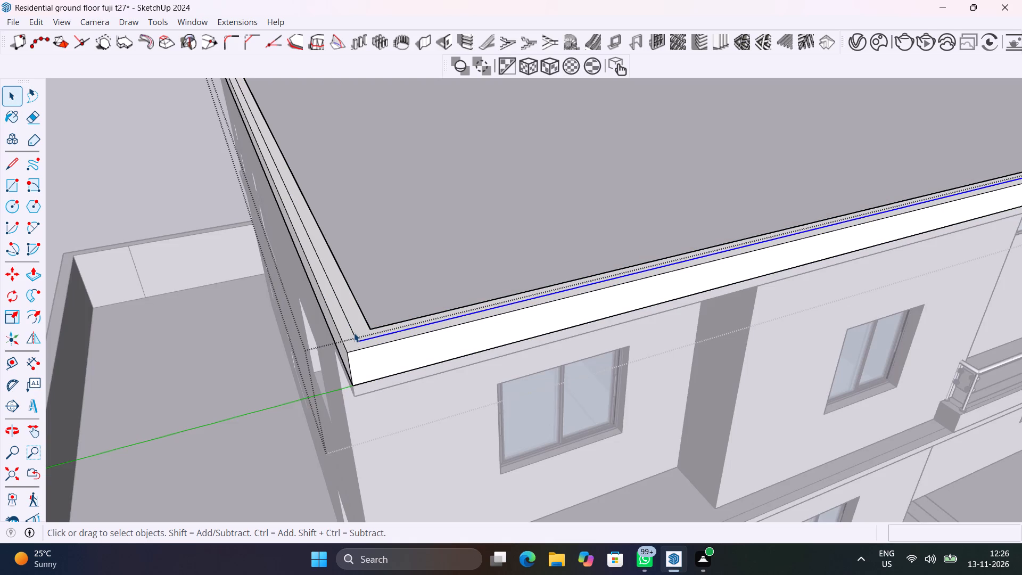
{"action": "left_click", "coordinate": [369, 337], "text": "shift"}
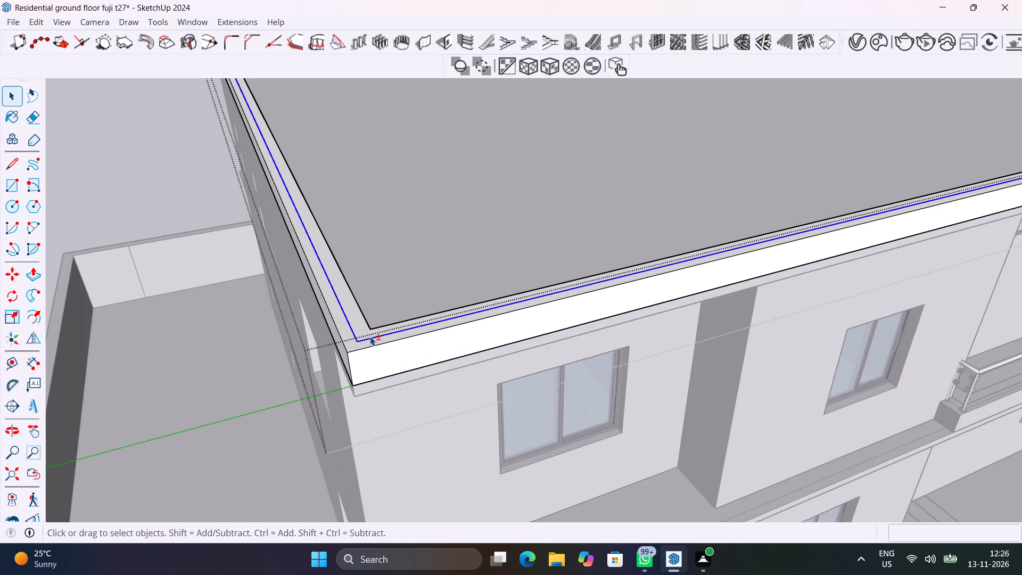
{"action": "key", "text": "shift+Delete"}
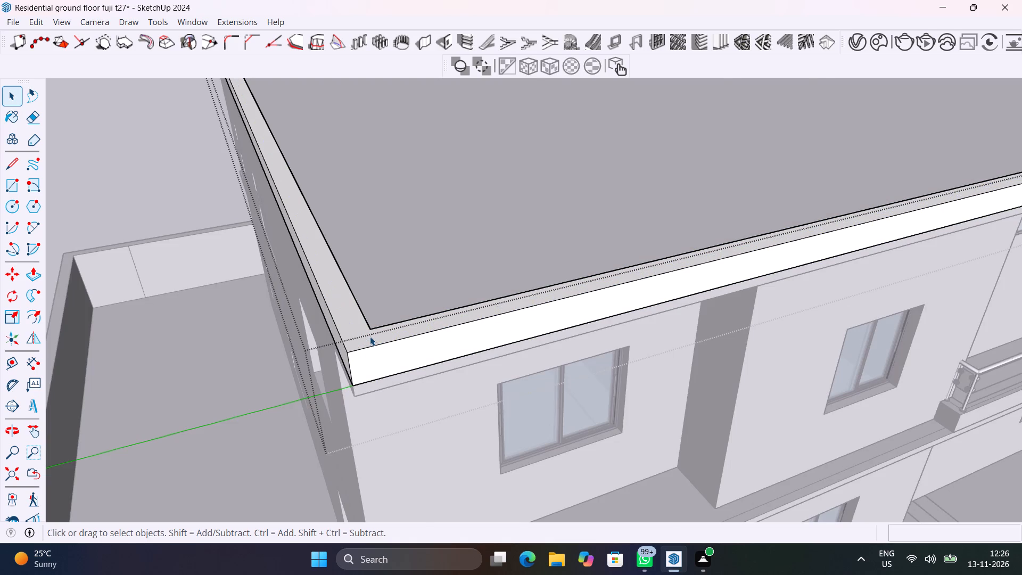
Delete the leftover line on the parapet top along the balcony-end side of the roof and close the parapet group.
{"action": "scroll", "coordinate": [370, 336], "scroll_direction": "down", "scroll_amount": 20}
{"action": "scroll", "coordinate": [370, 336], "scroll_direction": "down", "scroll_amount": 1}
{"action": "scroll", "coordinate": [618, 258], "scroll_direction": "up", "scroll_amount": 10}
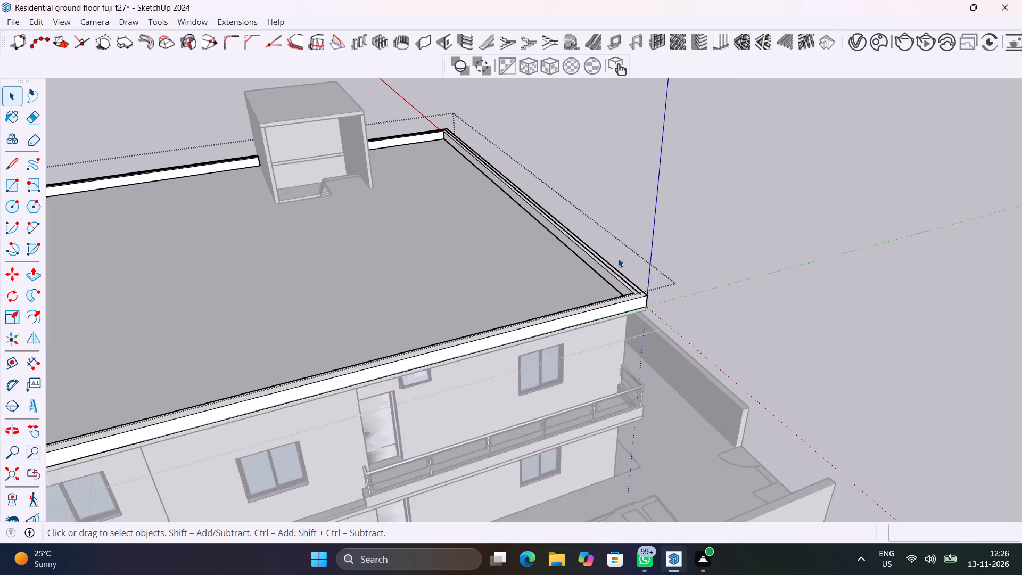
{"action": "scroll", "coordinate": [618, 258], "scroll_direction": "up", "scroll_amount": 9}
{"action": "left_click", "coordinate": [685, 367]}
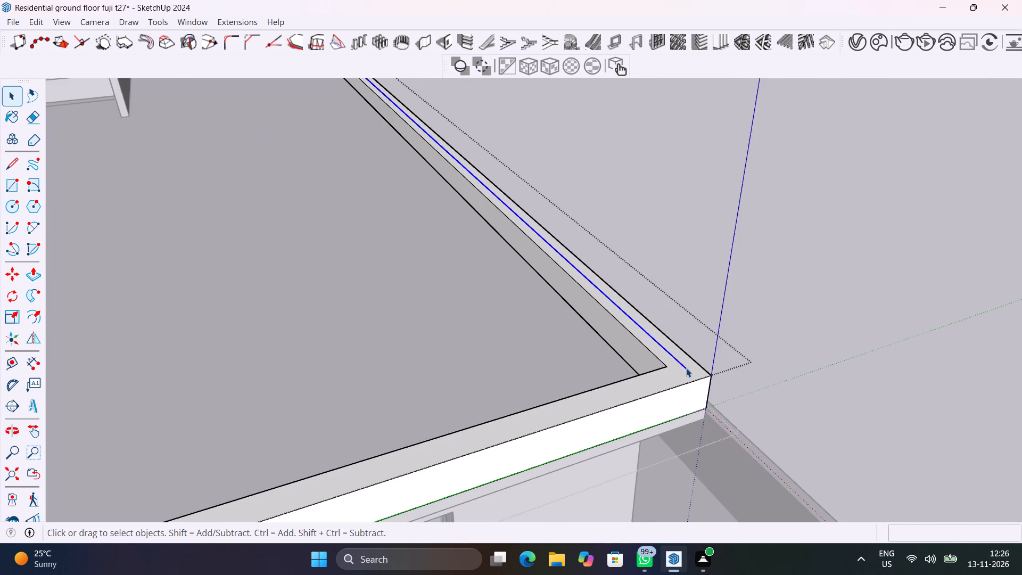
{"action": "key", "text": "Delete"}
{"action": "scroll", "coordinate": [632, 346], "scroll_direction": "down", "scroll_amount": 14}
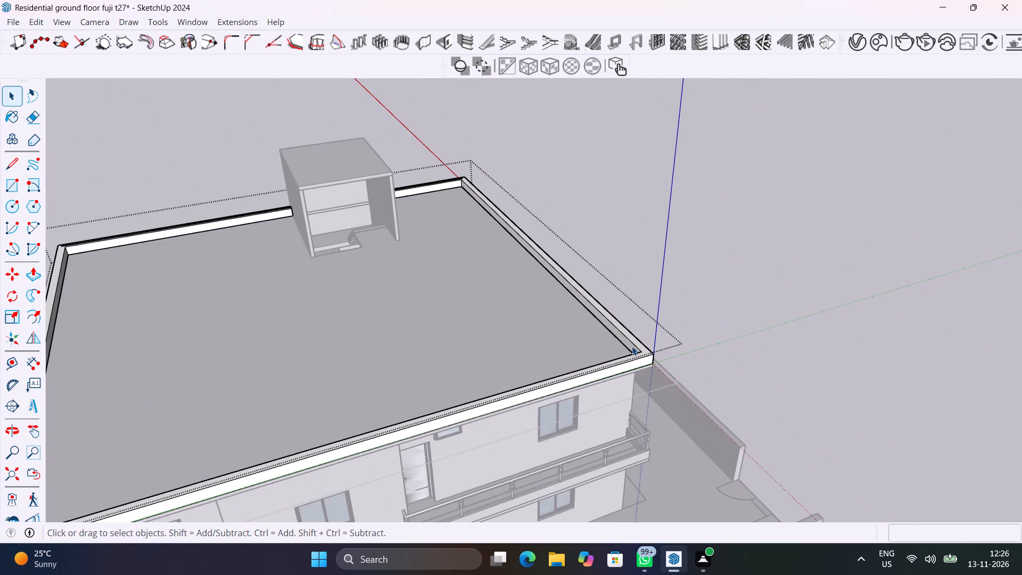
{"action": "middle_click_drag", "start_coordinate": [624, 346], "coordinate": [715, 234]}
{"action": "scroll", "coordinate": [715, 234], "scroll_direction": "down", "scroll_amount": 8}
{"action": "left_click", "coordinate": [825, 238]}
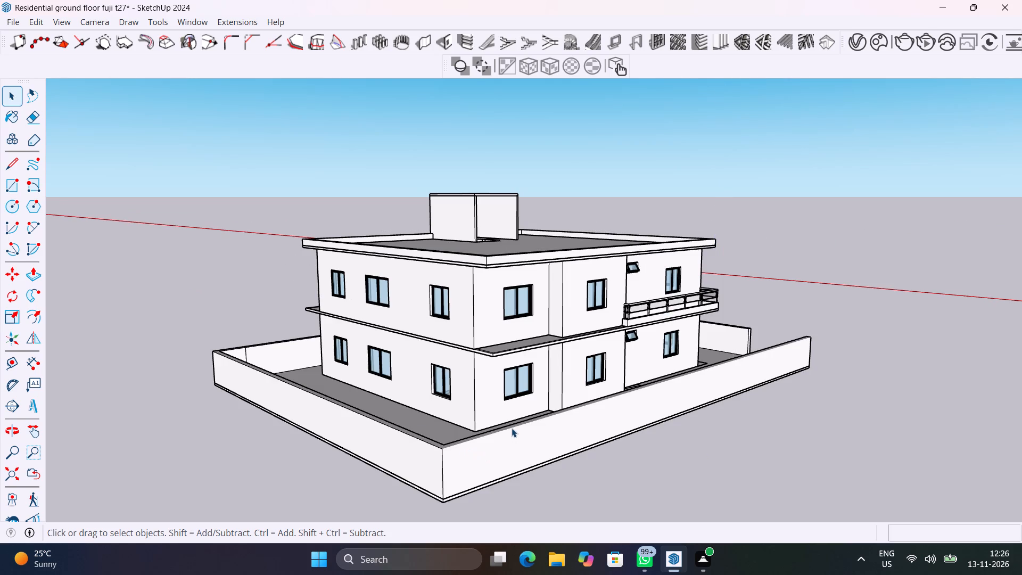
Delete the parapet group that runs around the edge of the roof slab.
{"action": "middle_click_drag", "start_coordinate": [509, 428], "coordinate": [454, 410]}
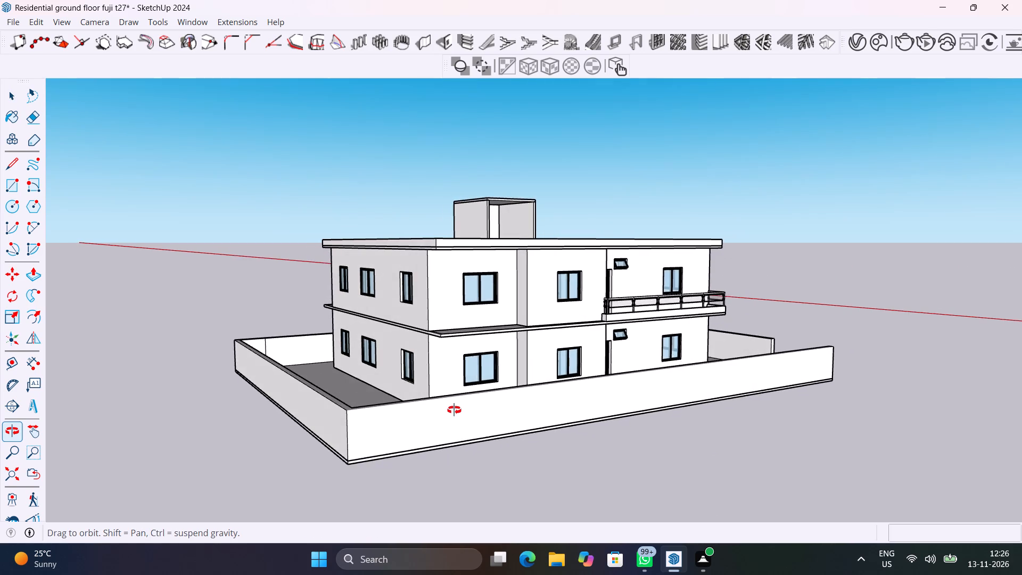
{"action": "middle_click_drag", "start_coordinate": [454, 410], "coordinate": [492, 478]}
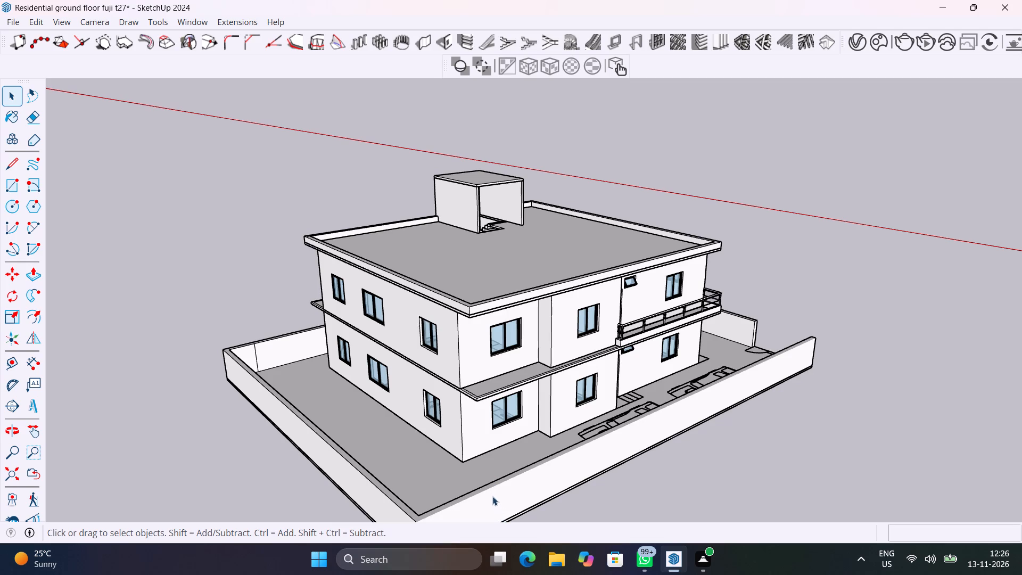
{"action": "scroll", "coordinate": [476, 330], "scroll_direction": "up", "scroll_amount": 5}
{"action": "left_click", "coordinate": [480, 291]}
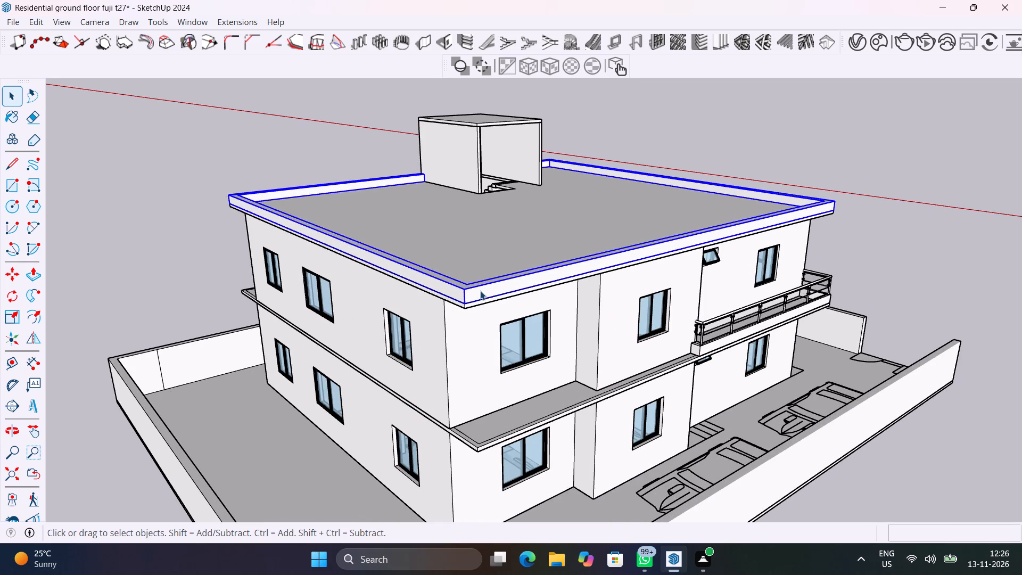
{"action": "key", "text": "Delete"}
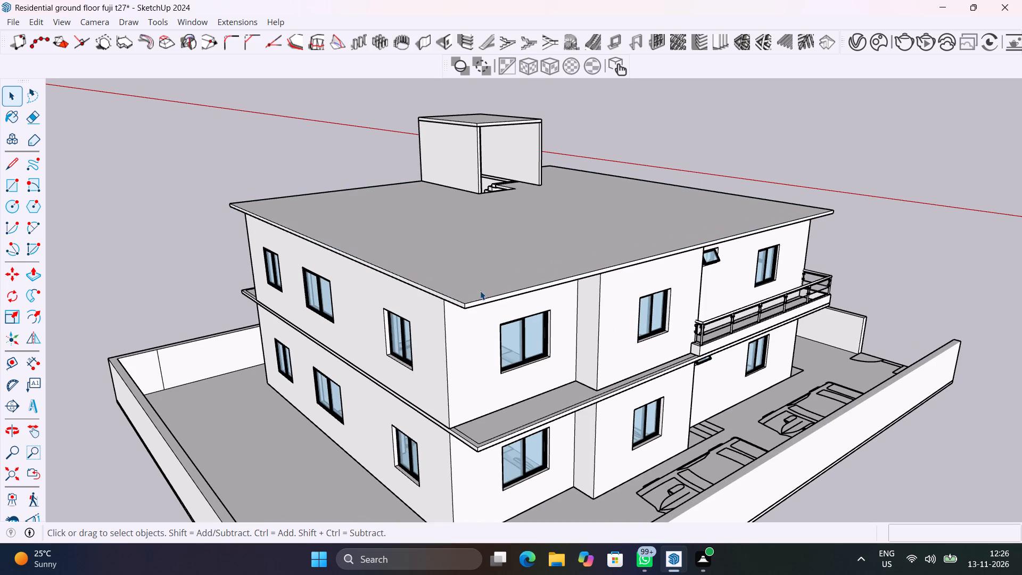
Examine the bare roof slab and how it overhangs the walls around the front corner.
{"action": "middle_click_drag", "start_coordinate": [504, 347], "coordinate": [384, 415]}
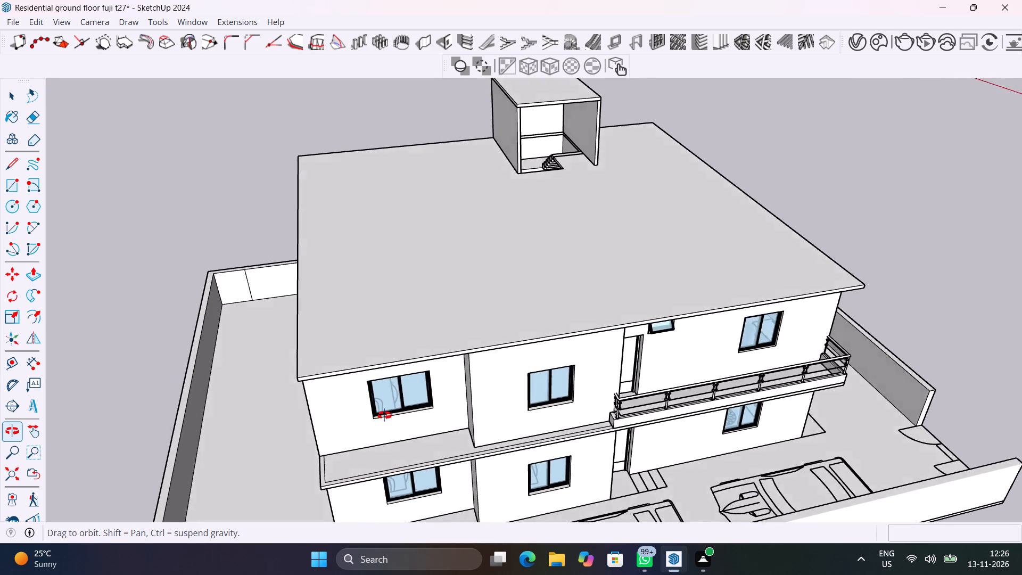
{"action": "middle_click_drag", "start_coordinate": [384, 415], "coordinate": [509, 399]}
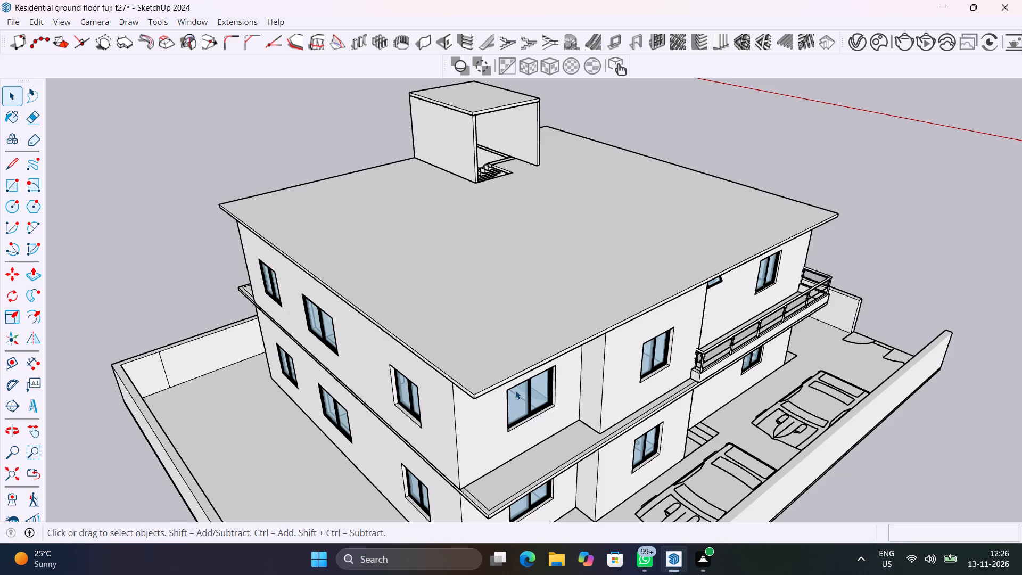
{"action": "scroll", "coordinate": [626, 316], "scroll_direction": "up", "scroll_amount": 5}
{"action": "middle_click_drag", "start_coordinate": [624, 323], "coordinate": [550, 281]}
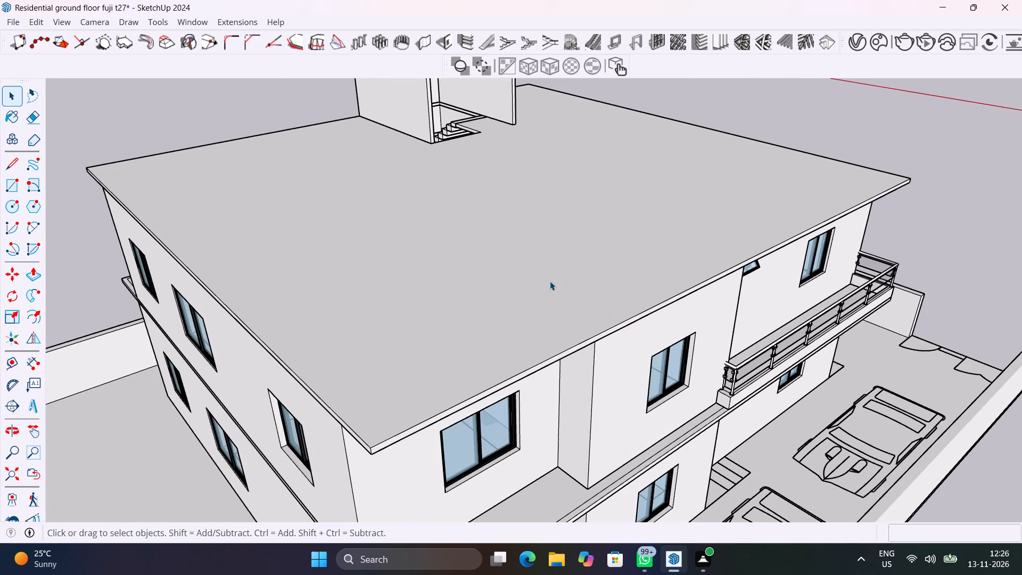
{"action": "middle_click_drag", "start_coordinate": [550, 281], "coordinate": [520, 267]}
{"action": "middle_click_drag", "start_coordinate": [339, 365], "coordinate": [514, 336]}
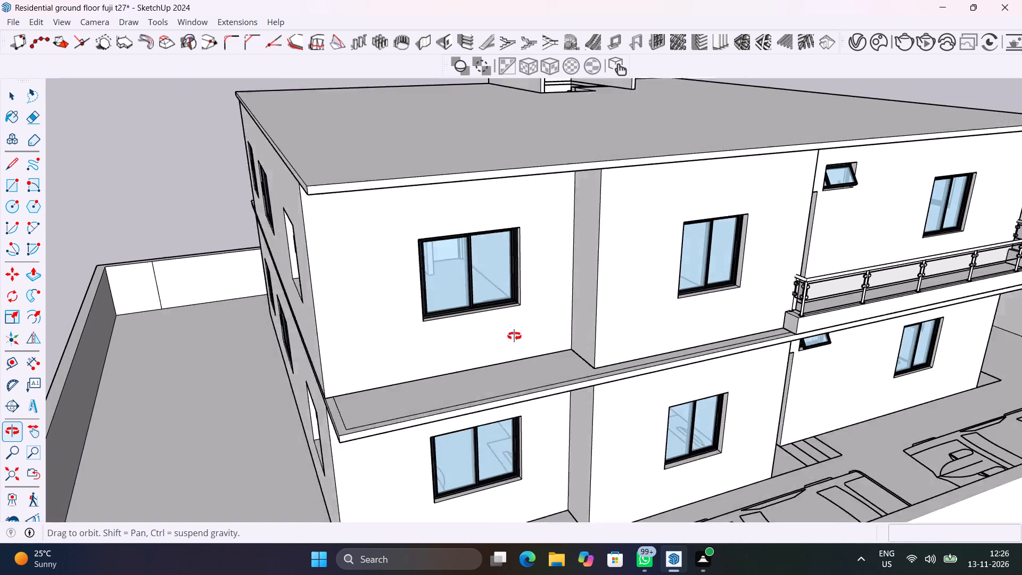
{"action": "middle_click_drag", "start_coordinate": [514, 336], "coordinate": [505, 350]}
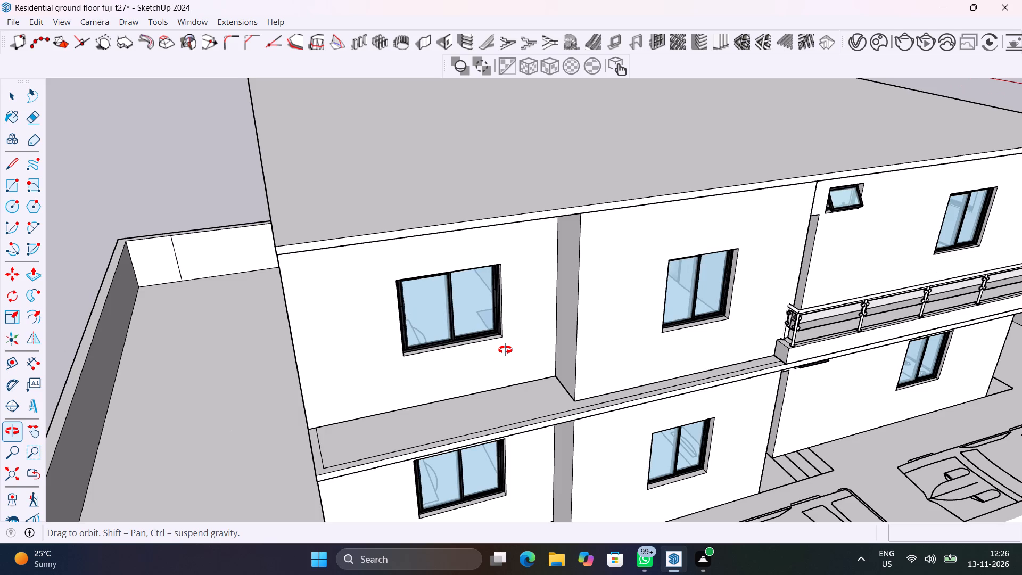
{"action": "middle_click_drag", "start_coordinate": [505, 350], "coordinate": [591, 319]}
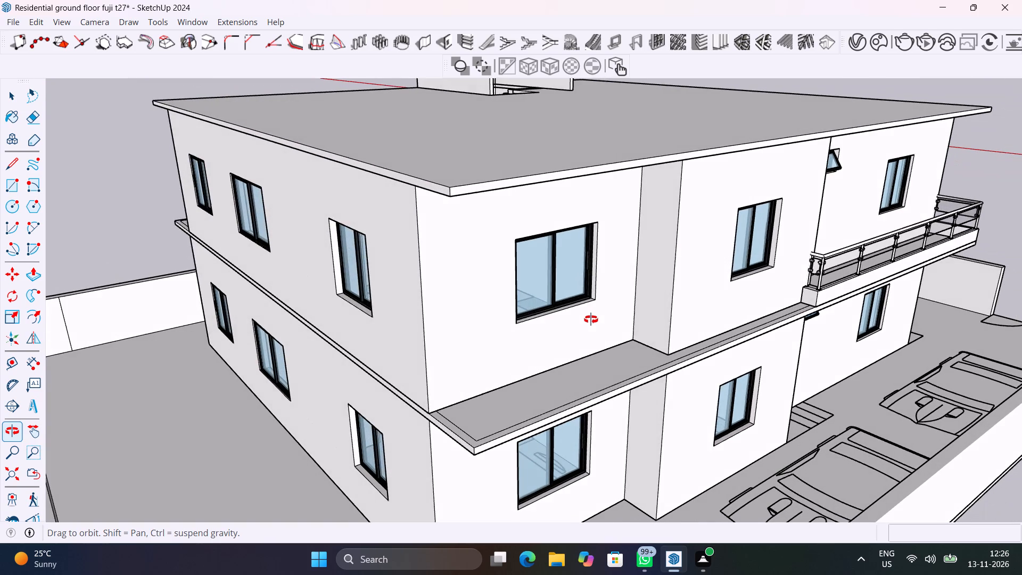
{"action": "middle_click_drag", "start_coordinate": [591, 319], "coordinate": [574, 308]}
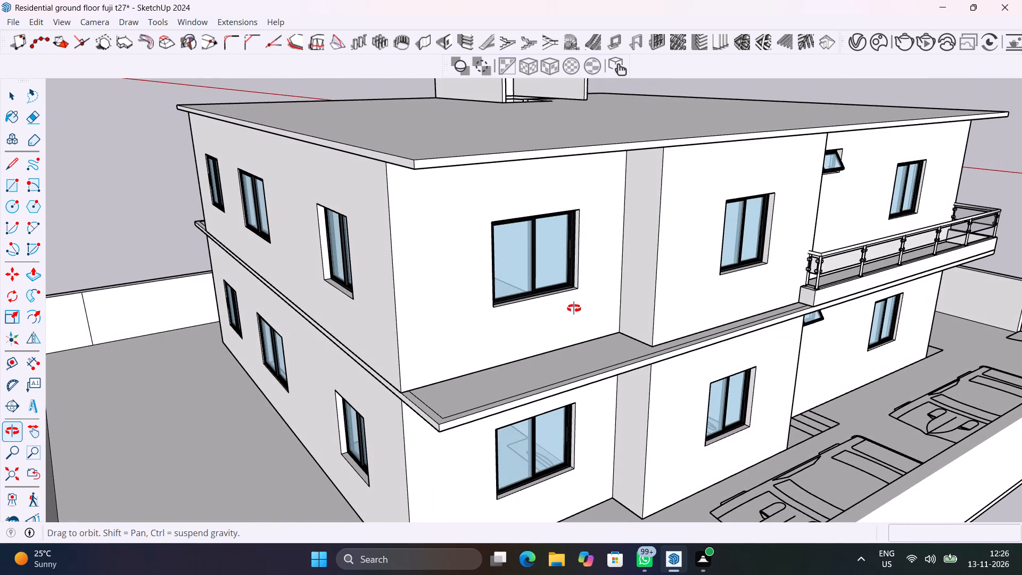
{"action": "middle_click_drag", "start_coordinate": [574, 308], "coordinate": [710, 375]}
Inside the roof slab group, draw a 4" line across the slab's side edge face, in line with the front wall corner.
{"action": "scroll", "coordinate": [672, 308], "scroll_direction": "up", "scroll_amount": 2}
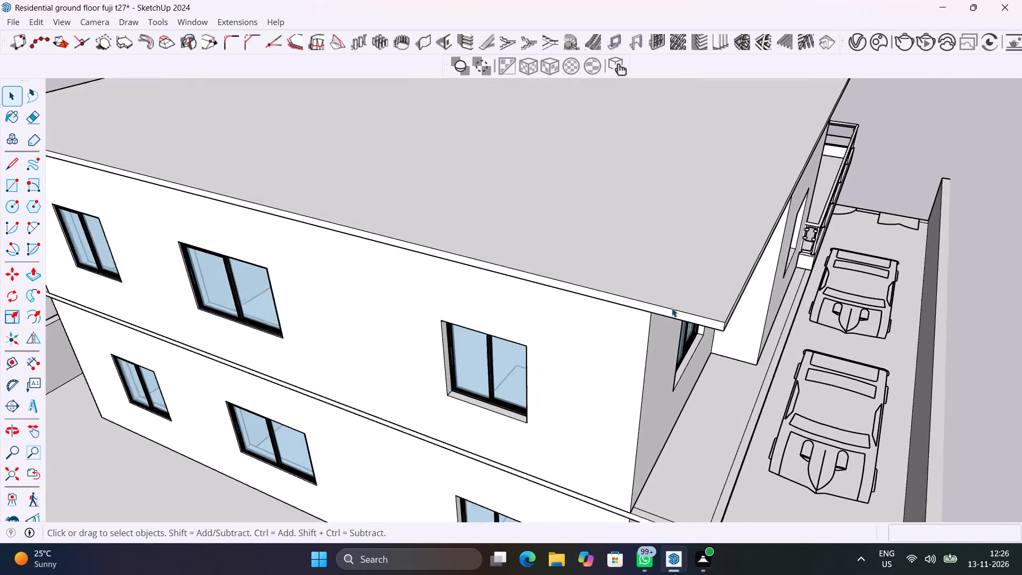
{"action": "scroll", "coordinate": [672, 308], "scroll_direction": "up", "scroll_amount": 2}
{"action": "left_click", "coordinate": [672, 308]}
{"action": "double_click", "coordinate": [672, 308]}
{"action": "left_click", "coordinate": [669, 316]}
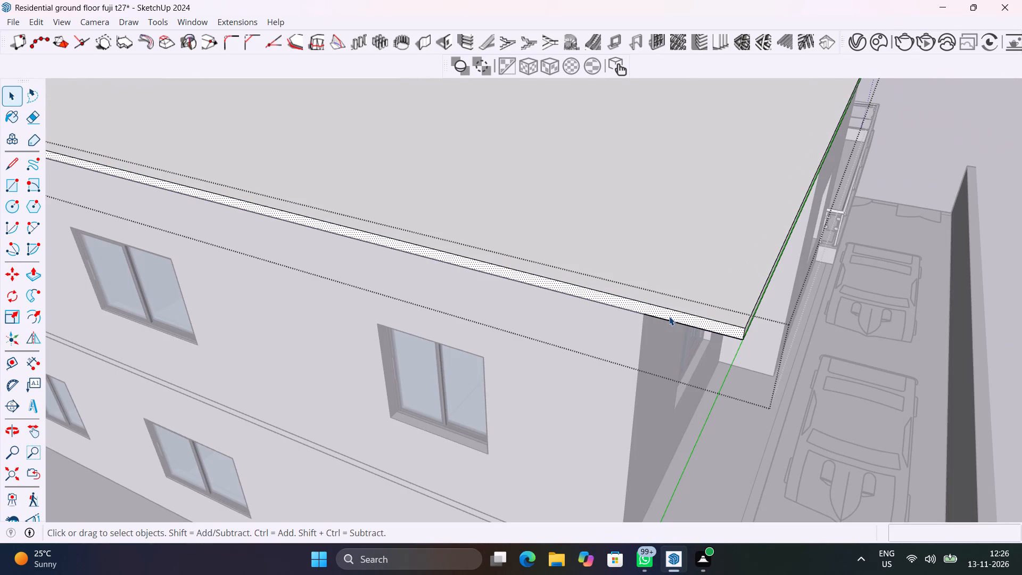
{"action": "scroll", "coordinate": [669, 316], "scroll_direction": "up", "scroll_amount": 5}
{"action": "key", "text": "l"}
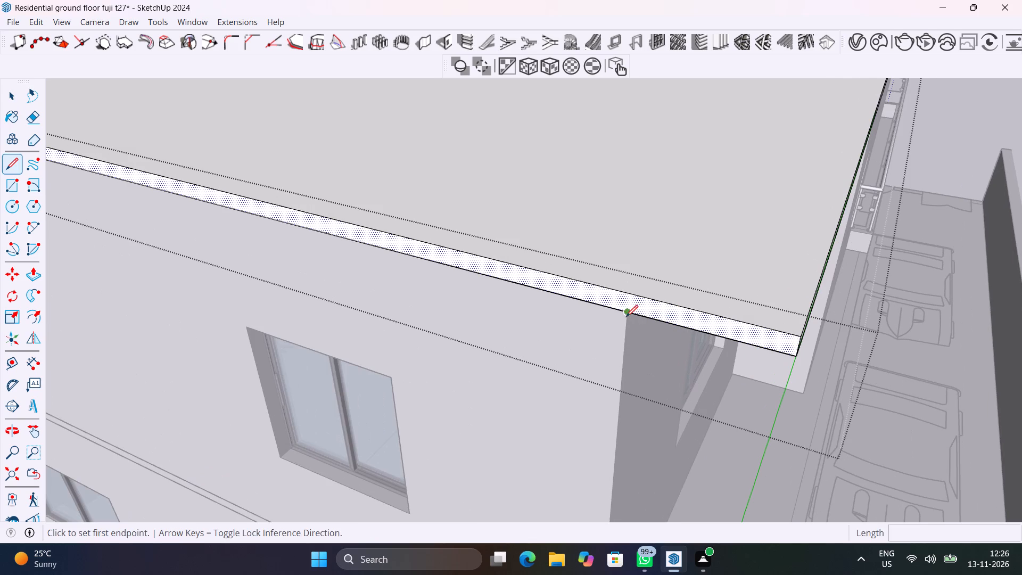
{"action": "left_click", "coordinate": [626, 317]}
{"action": "left_click", "coordinate": [629, 295]}
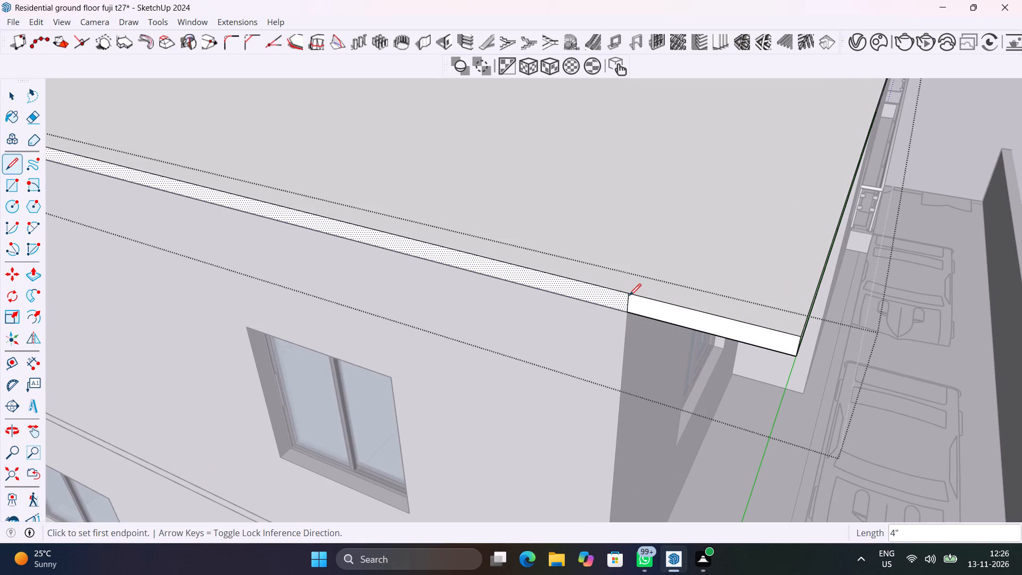
Push the split-off end of the slab's edge face inward about 6' 1" to cut back the front overhang, and close the group.
{"action": "key", "text": "space"}
{"action": "left_click", "coordinate": [704, 324]}
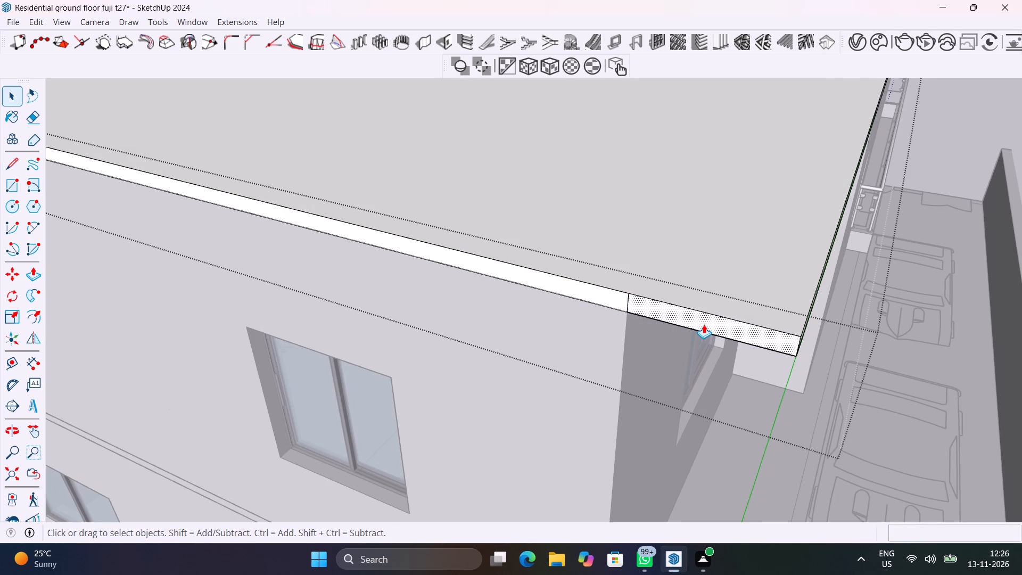
{"action": "key", "text": "p"}
{"action": "left_click", "coordinate": [704, 324]}
{"action": "left_click", "coordinate": [771, 175]}
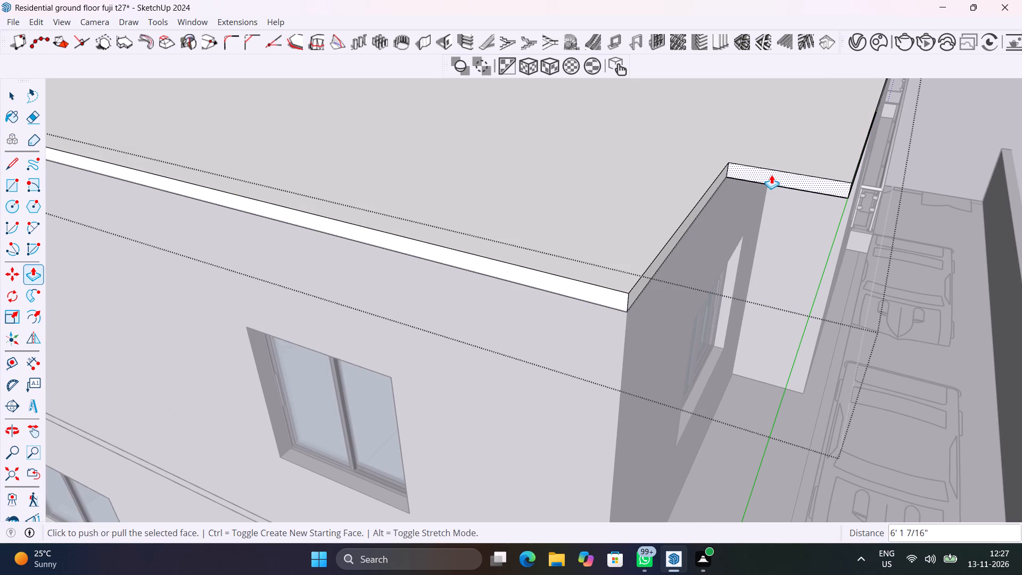
{"action": "scroll", "coordinate": [743, 298], "scroll_direction": "down", "scroll_amount": 13}
{"action": "key", "text": "space"}
{"action": "left_click", "coordinate": [929, 308]}
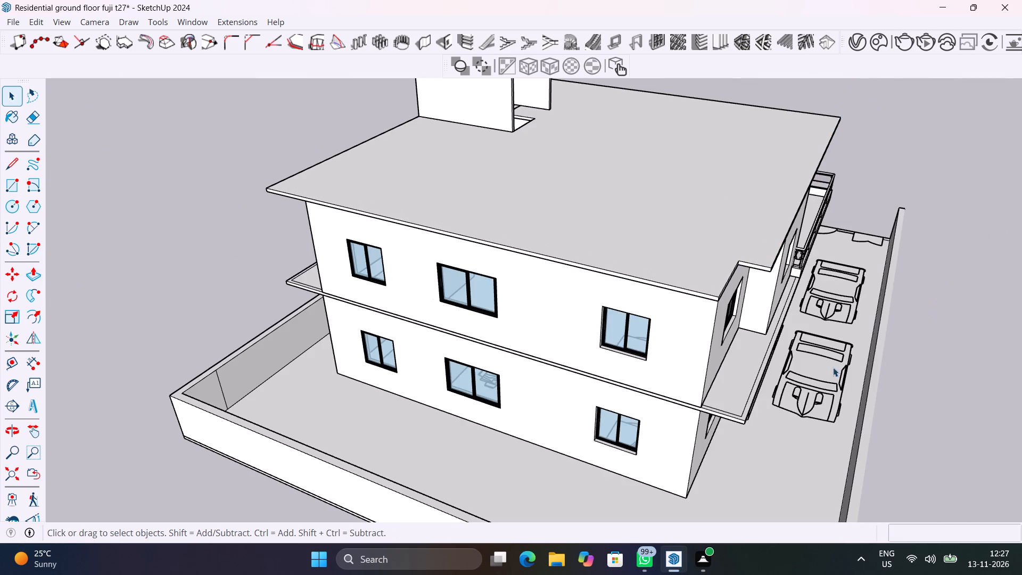
Inside the ledge slab group between the two storeys, delete the short leftover line at the front corner.
{"action": "middle_click_drag", "start_coordinate": [684, 337], "coordinate": [695, 391]}
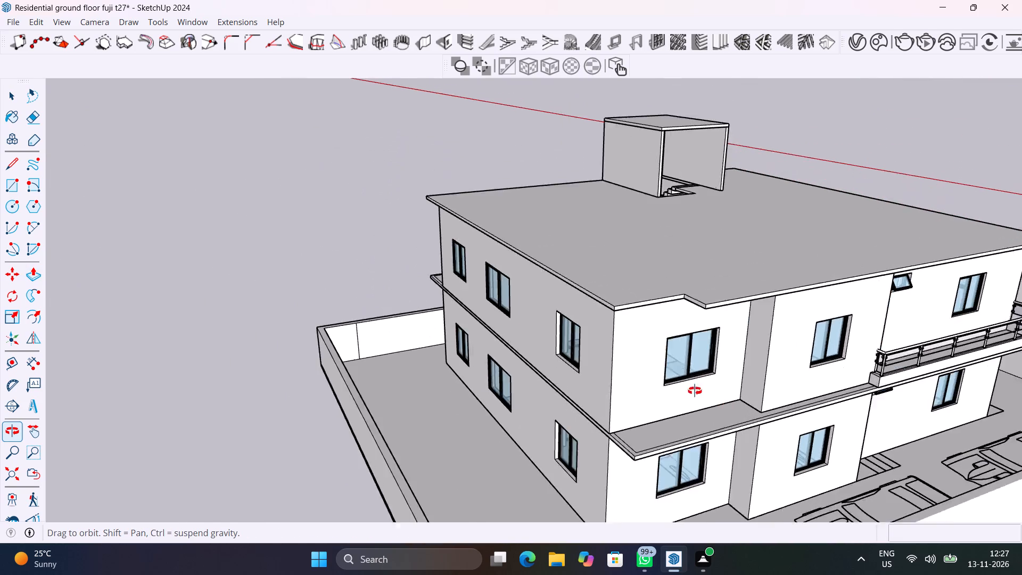
{"action": "middle_click_drag", "start_coordinate": [695, 391], "coordinate": [620, 372]}
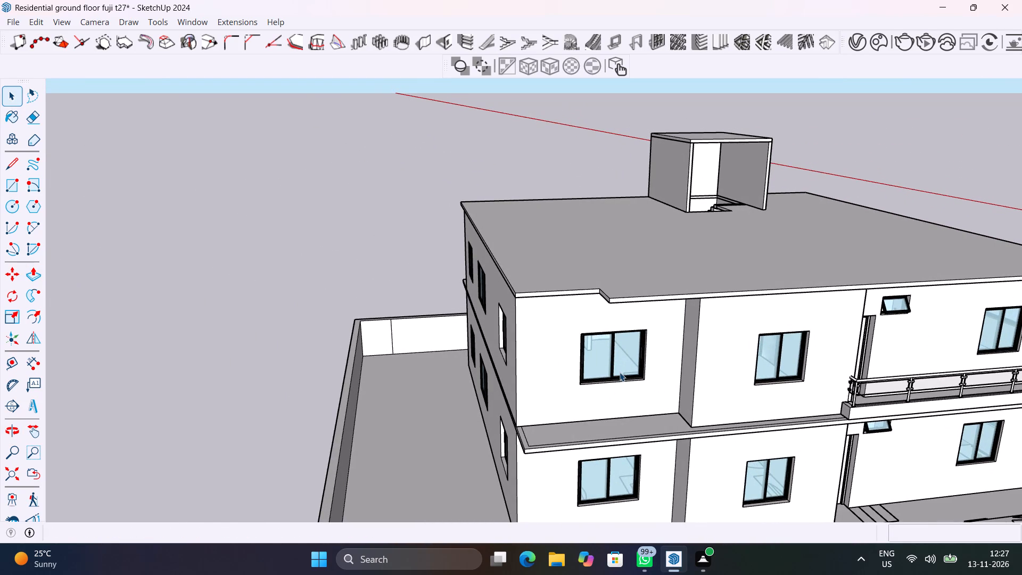
{"action": "scroll", "coordinate": [620, 372], "scroll_direction": "up", "scroll_amount": 1}
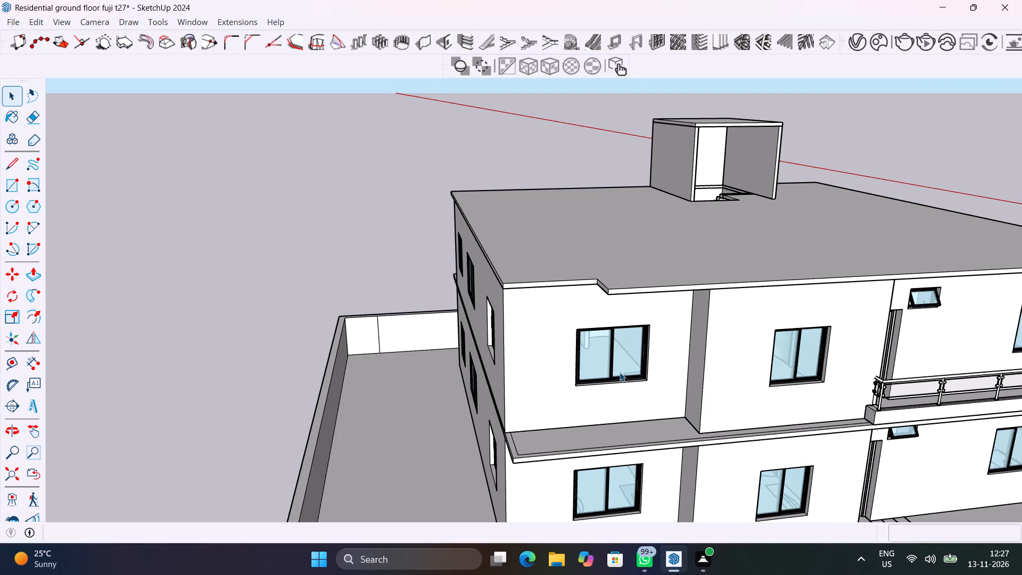
{"action": "scroll", "coordinate": [620, 372], "scroll_direction": "up", "scroll_amount": 3}
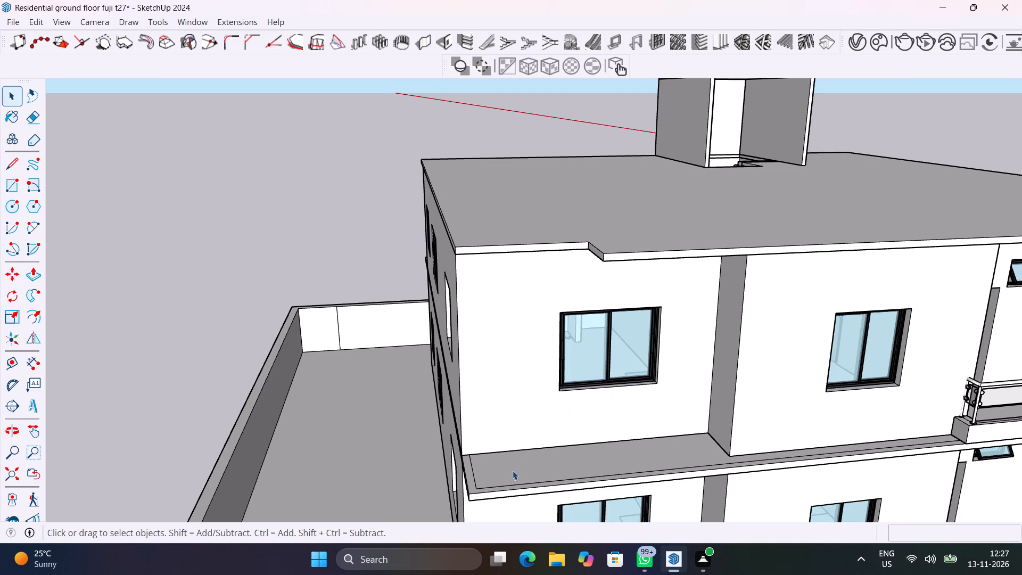
{"action": "scroll", "coordinate": [461, 462], "scroll_direction": "up", "scroll_amount": 12}
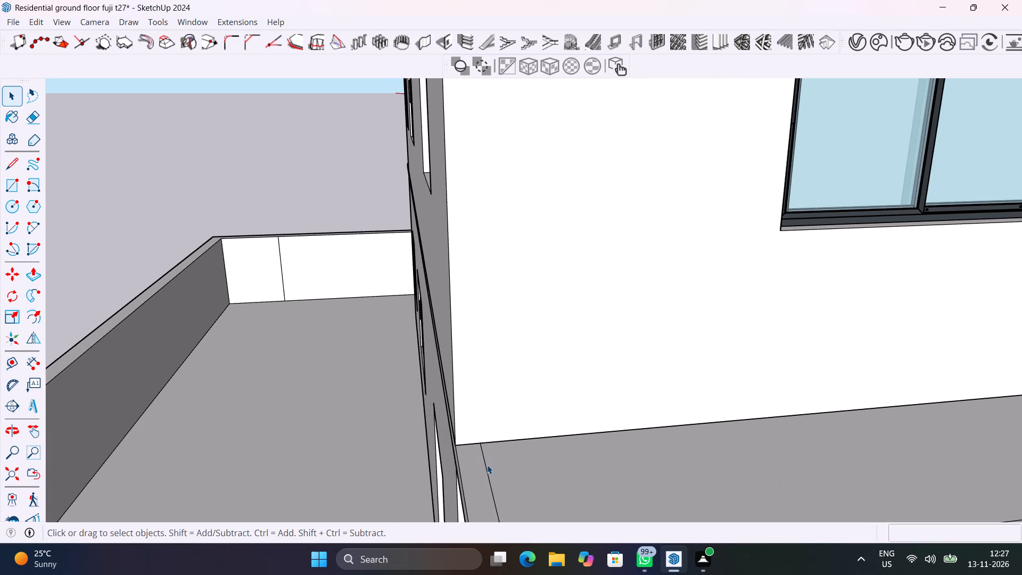
{"action": "left_click", "coordinate": [487, 473]}
{"action": "scroll", "coordinate": [487, 473], "scroll_direction": "down", "scroll_amount": 14}
{"action": "double_click", "coordinate": [487, 473]}
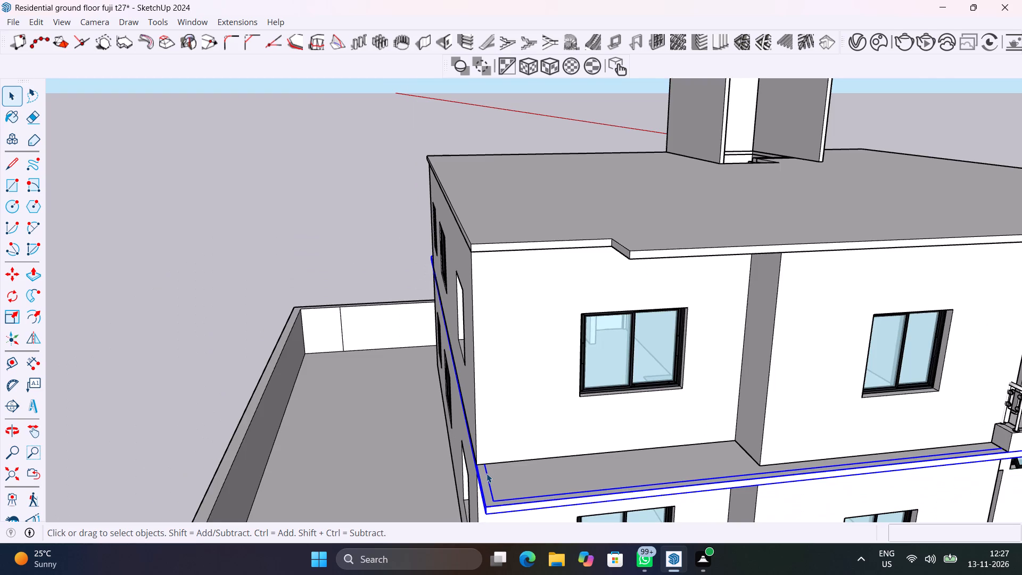
{"action": "left_click", "coordinate": [487, 473]}
{"action": "scroll", "coordinate": [487, 473], "scroll_direction": "up", "scroll_amount": 6}
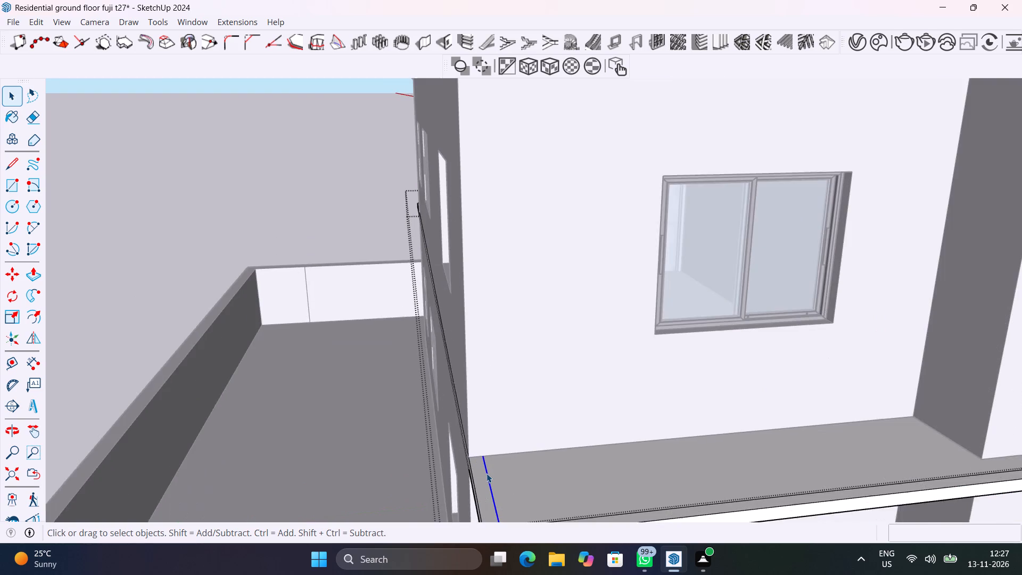
{"action": "scroll", "coordinate": [487, 473], "scroll_direction": "up", "scroll_amount": 5}
{"action": "key", "text": "Delete"}
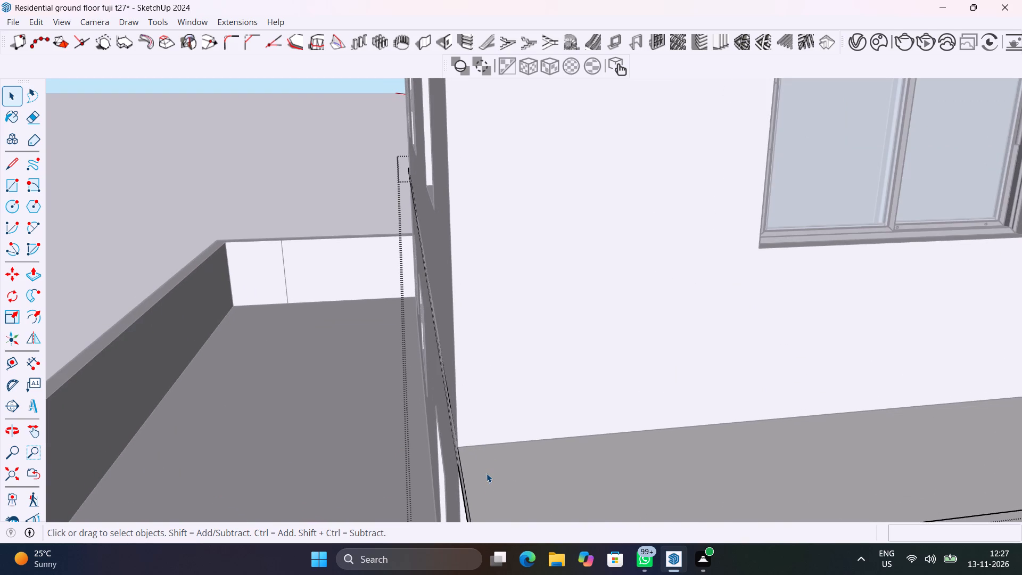
Delete the long leftover line along the front edge of the ledge slab and close the group.
{"action": "scroll", "coordinate": [487, 473], "scroll_direction": "down", "scroll_amount": 13}
{"action": "left_click", "coordinate": [504, 498]}
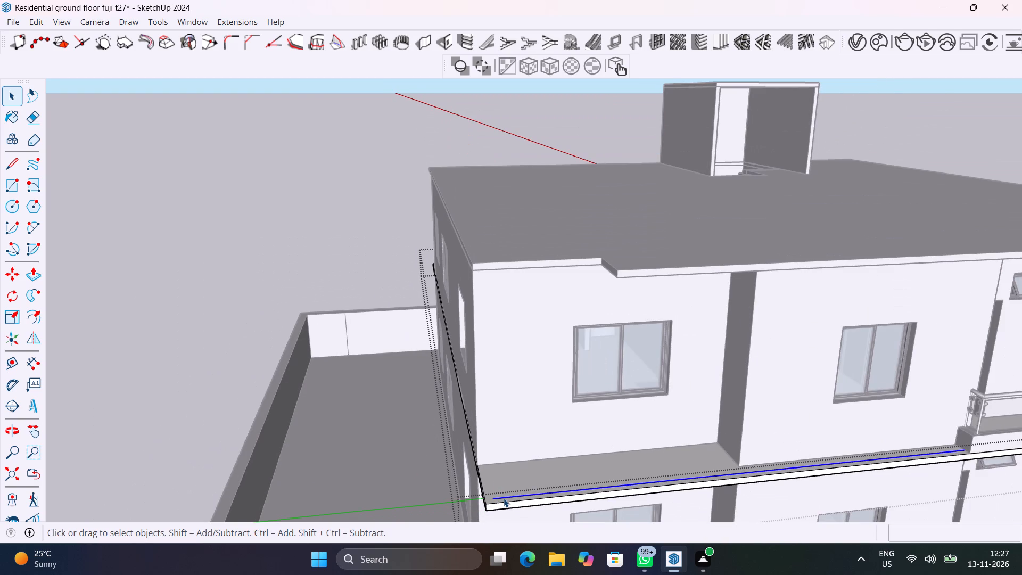
{"action": "key", "text": "Delete"}
{"action": "scroll", "coordinate": [515, 458], "scroll_direction": "down", "scroll_amount": 8}
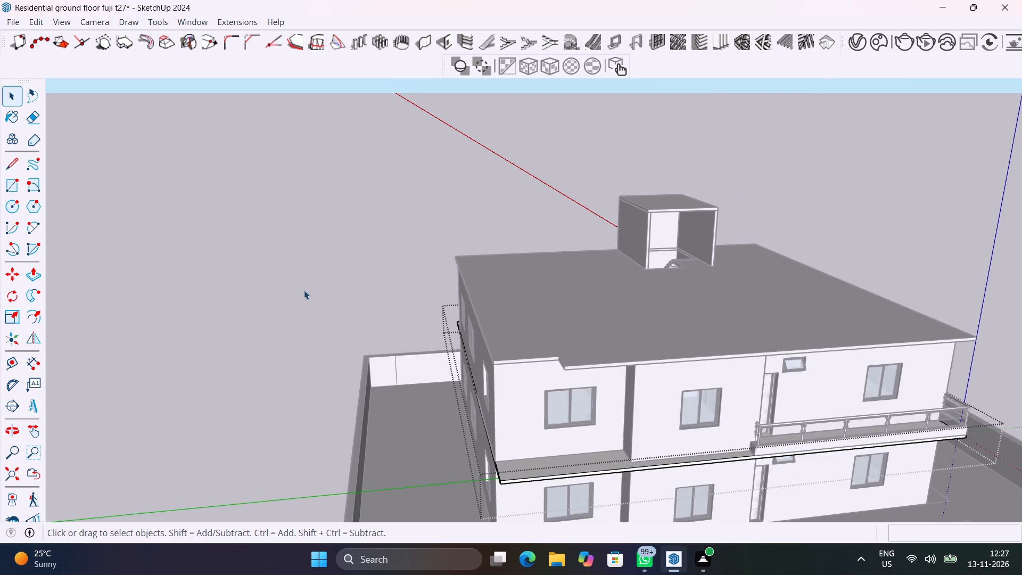
{"action": "left_click", "coordinate": [304, 290]}
Delete the stray vertical line on the inner face of the boundary wall at the far end of the side yard.
{"action": "scroll", "coordinate": [401, 377], "scroll_direction": "up", "scroll_amount": 5}
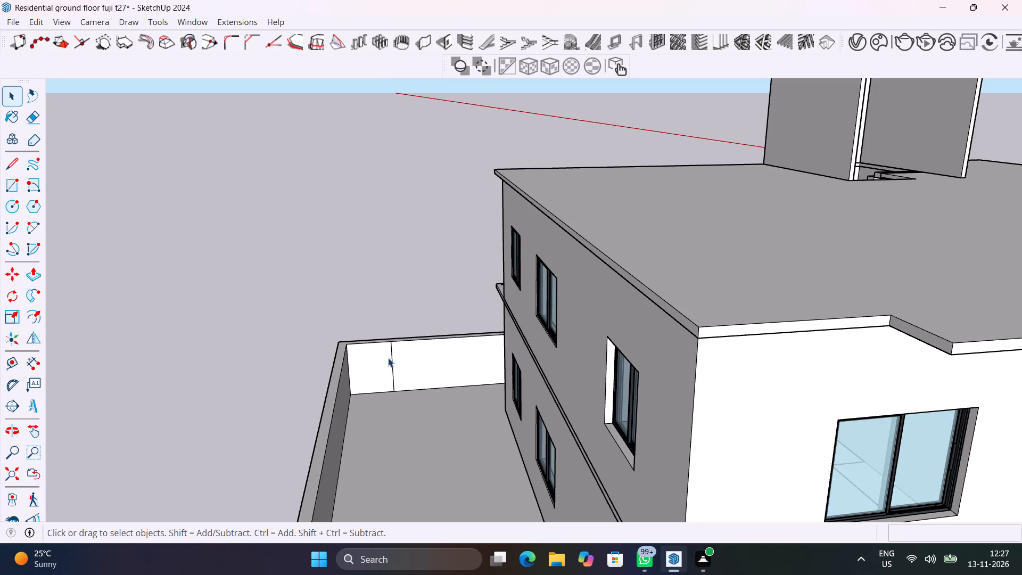
{"action": "left_click", "coordinate": [392, 365]}
{"action": "key", "text": "Delete"}
Inside the upper-storey wall group, copy the vertical edge at the side-yard front corner 2' along the front wall.
{"action": "scroll", "coordinate": [392, 365], "scroll_direction": "down", "scroll_amount": 11}
{"action": "middle_click_drag", "start_coordinate": [464, 421], "coordinate": [589, 410], "text": "shift"}
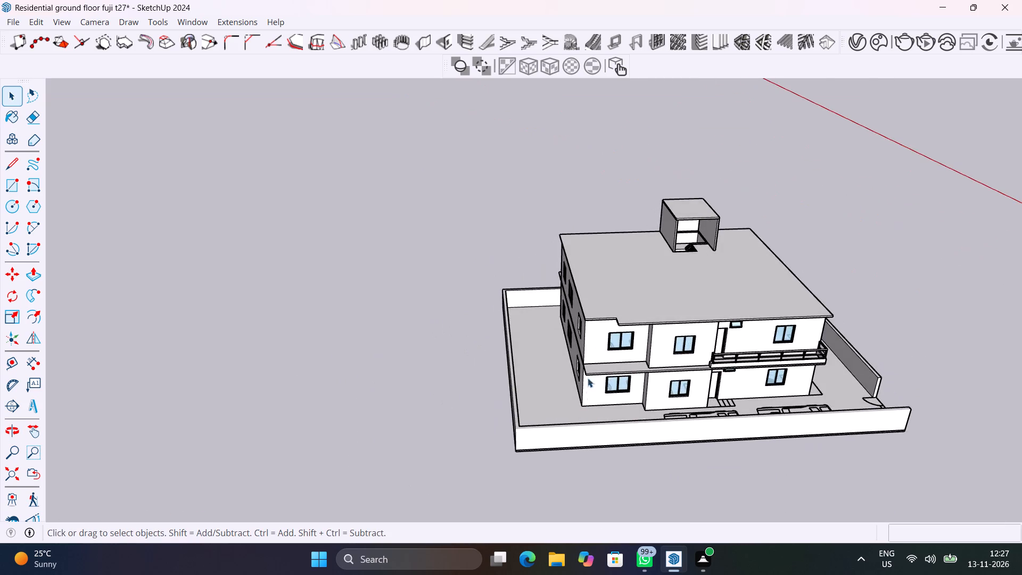
{"action": "scroll", "coordinate": [590, 371], "scroll_direction": "up", "scroll_amount": 16}
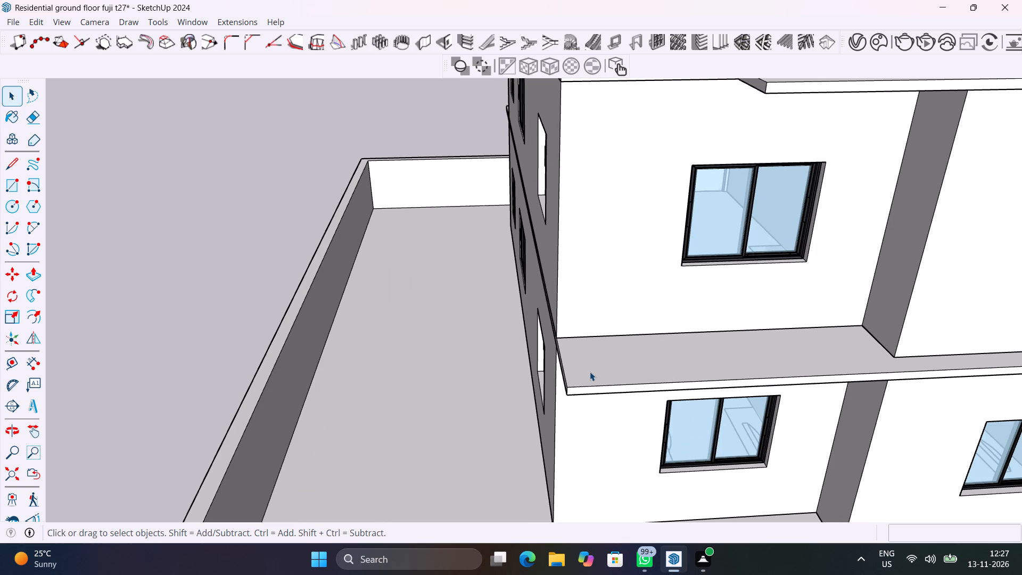
{"action": "middle_click_drag", "start_coordinate": [589, 371], "coordinate": [657, 242]}
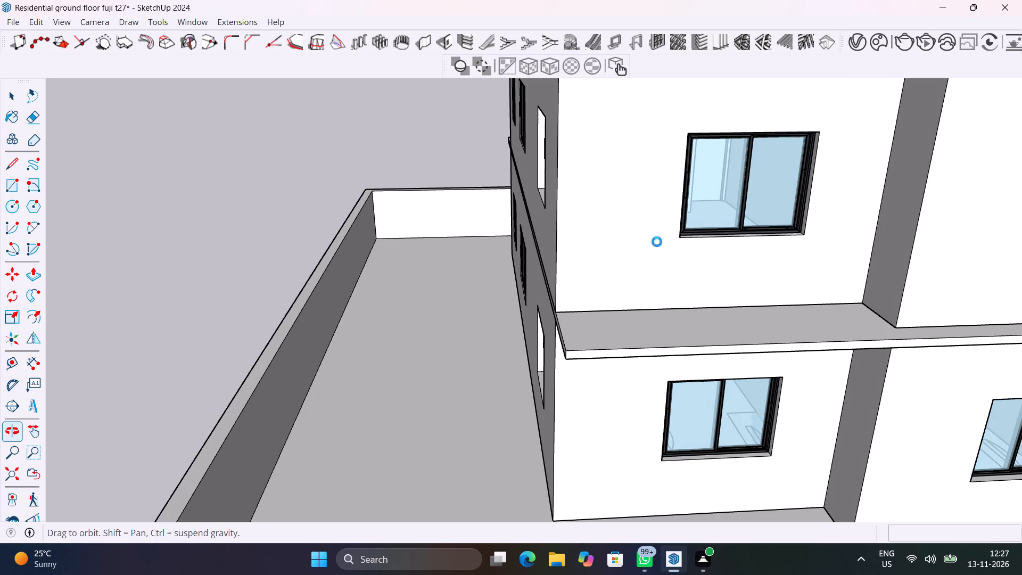
{"action": "middle_click_drag", "start_coordinate": [657, 242], "coordinate": [722, 207]}
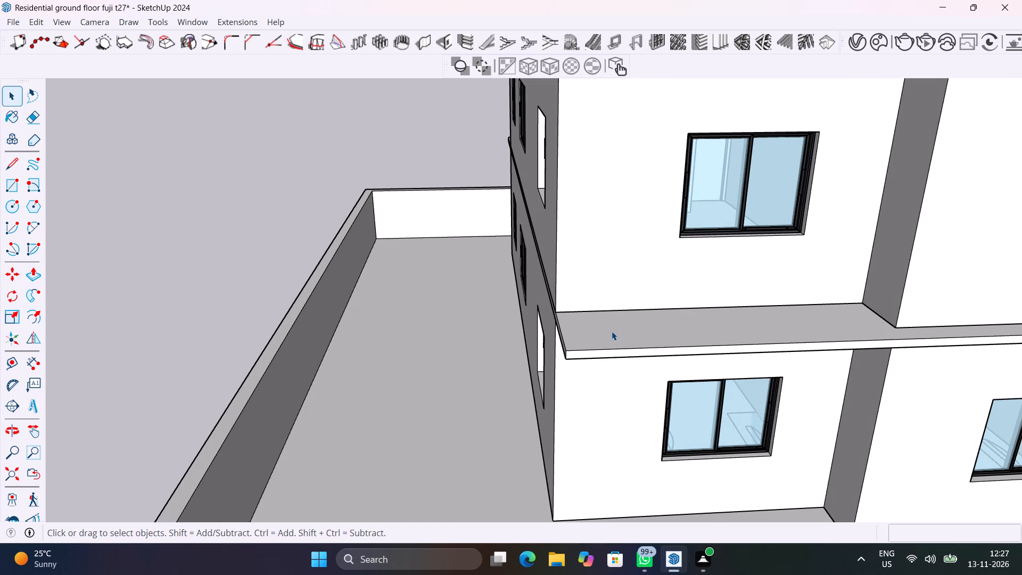
{"action": "scroll", "coordinate": [587, 306], "scroll_direction": "up", "scroll_amount": 5}
{"action": "scroll", "coordinate": [549, 336], "scroll_direction": "up", "scroll_amount": 5}
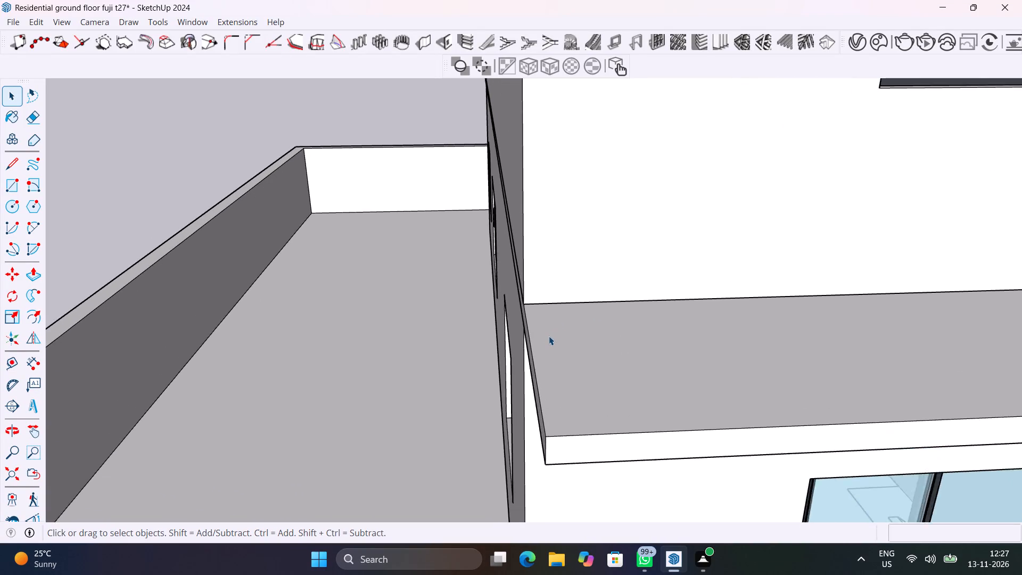
{"action": "scroll", "coordinate": [549, 336], "scroll_direction": "up", "scroll_amount": 4}
{"action": "scroll", "coordinate": [515, 283], "scroll_direction": "up", "scroll_amount": 1}
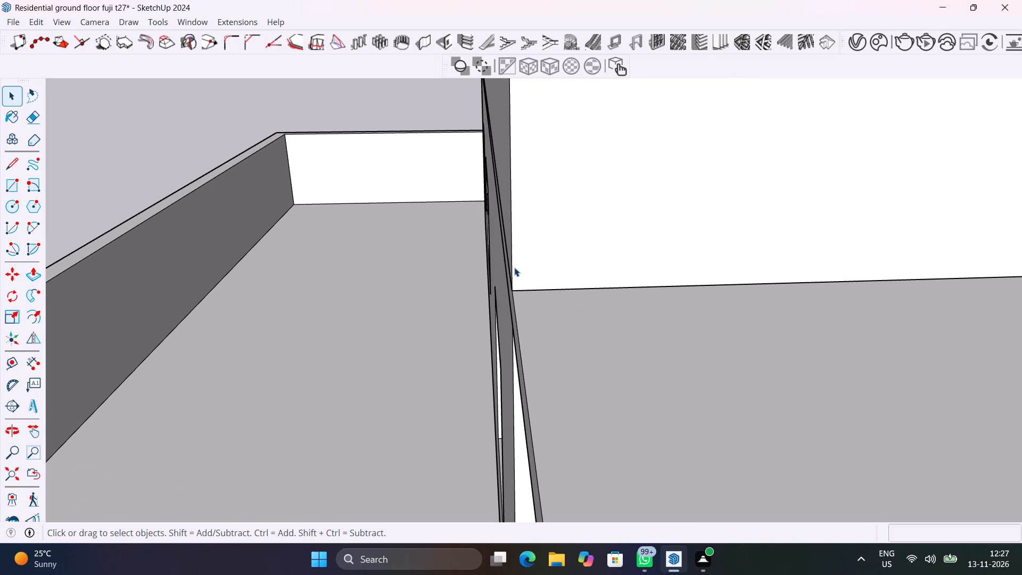
{"action": "left_click", "coordinate": [514, 267]}
{"action": "double_click", "coordinate": [514, 266]}
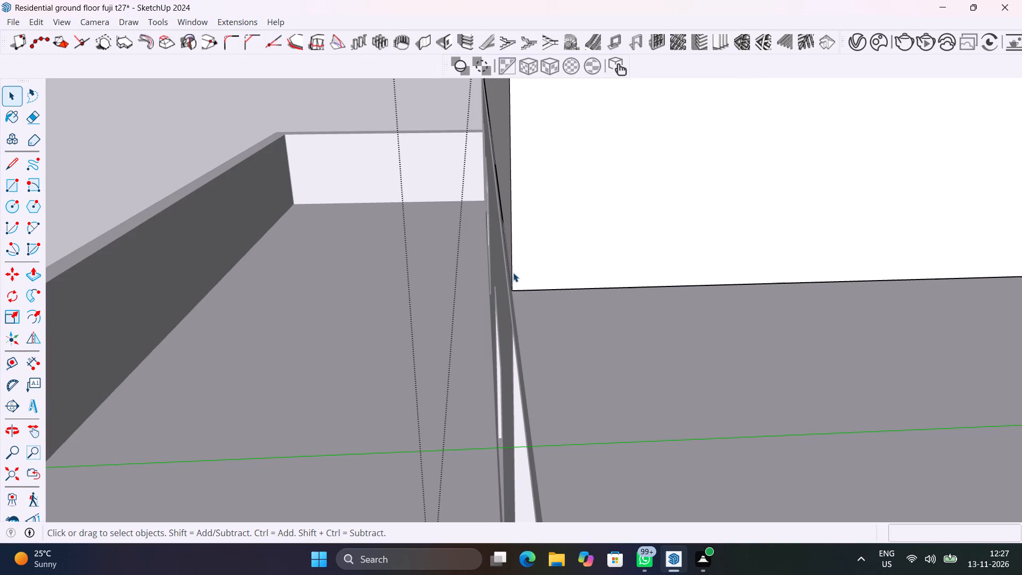
{"action": "left_click", "coordinate": [513, 274]}
{"action": "key", "text": "m"}
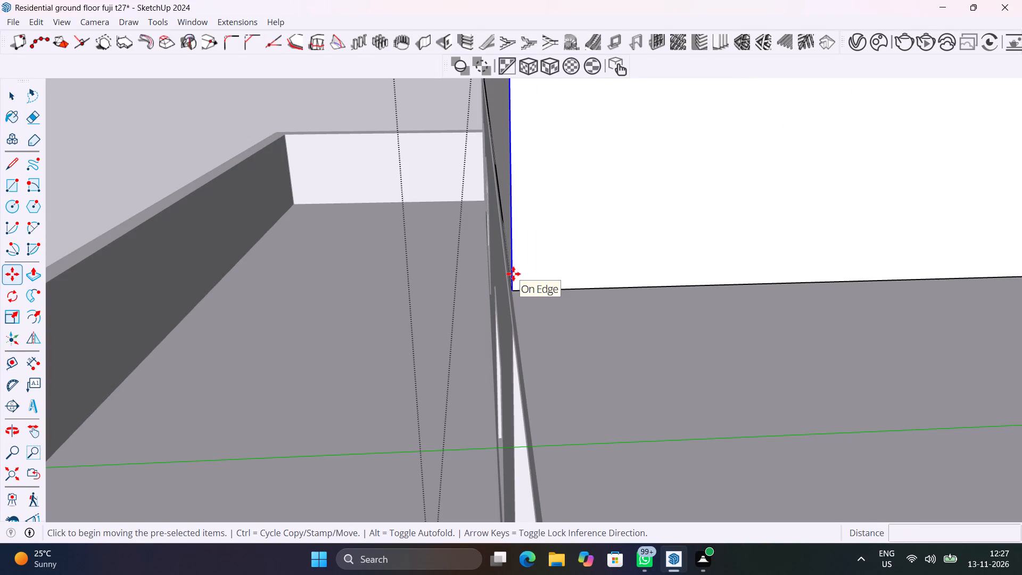
{"action": "left_click", "coordinate": [510, 292]}
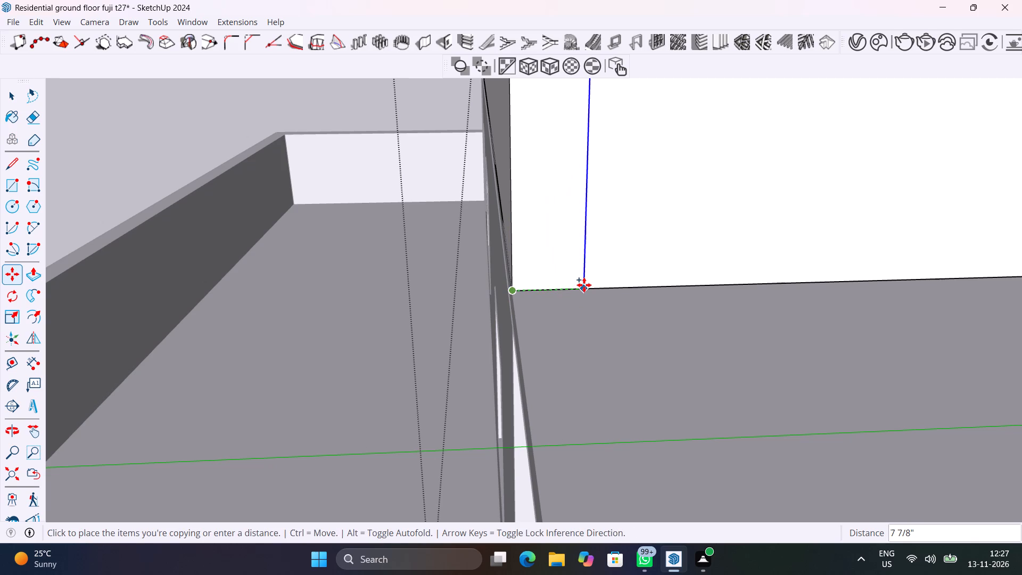
{"action": "type", "text": "2'"}
{"action": "key", "text": "Return"}
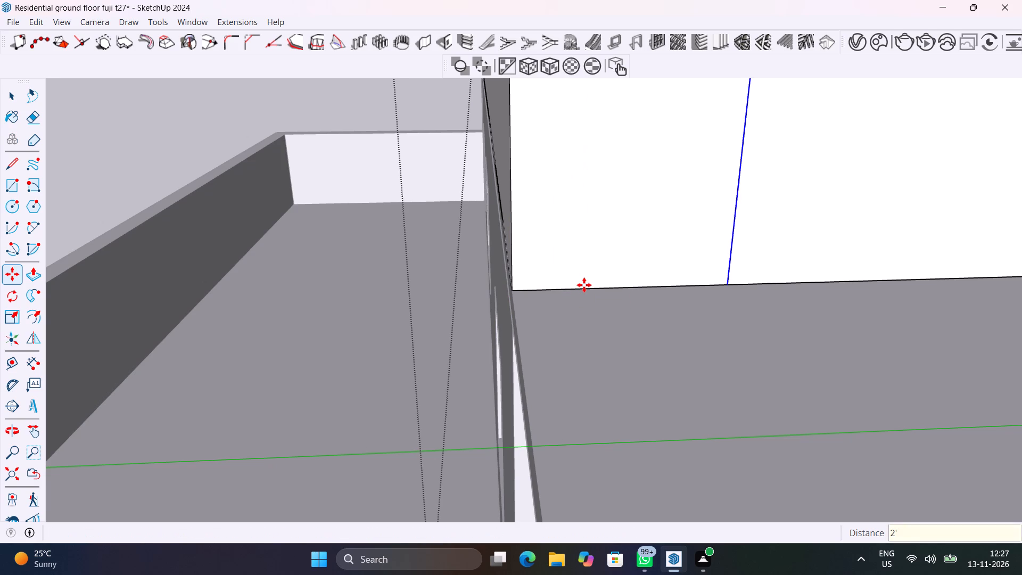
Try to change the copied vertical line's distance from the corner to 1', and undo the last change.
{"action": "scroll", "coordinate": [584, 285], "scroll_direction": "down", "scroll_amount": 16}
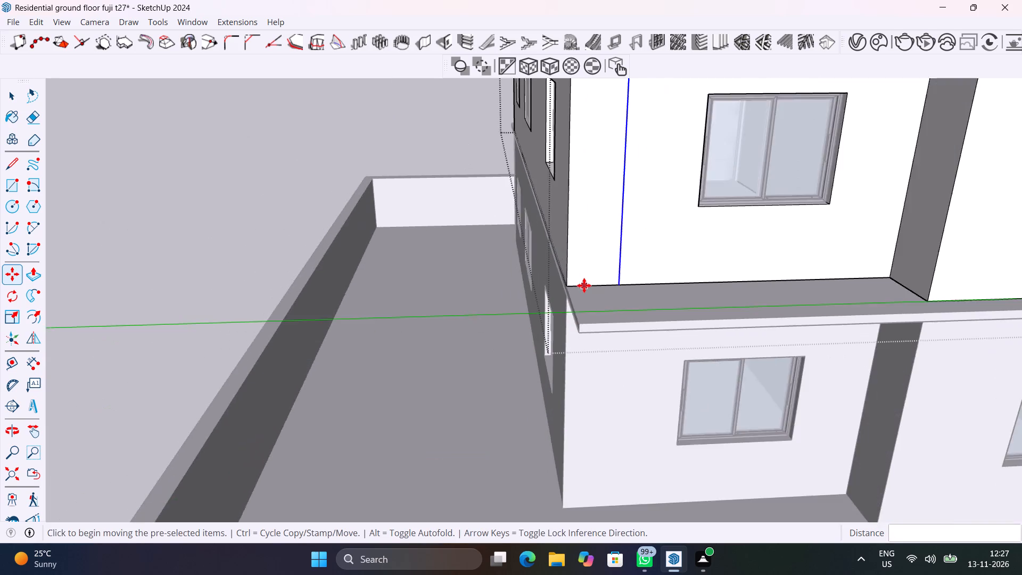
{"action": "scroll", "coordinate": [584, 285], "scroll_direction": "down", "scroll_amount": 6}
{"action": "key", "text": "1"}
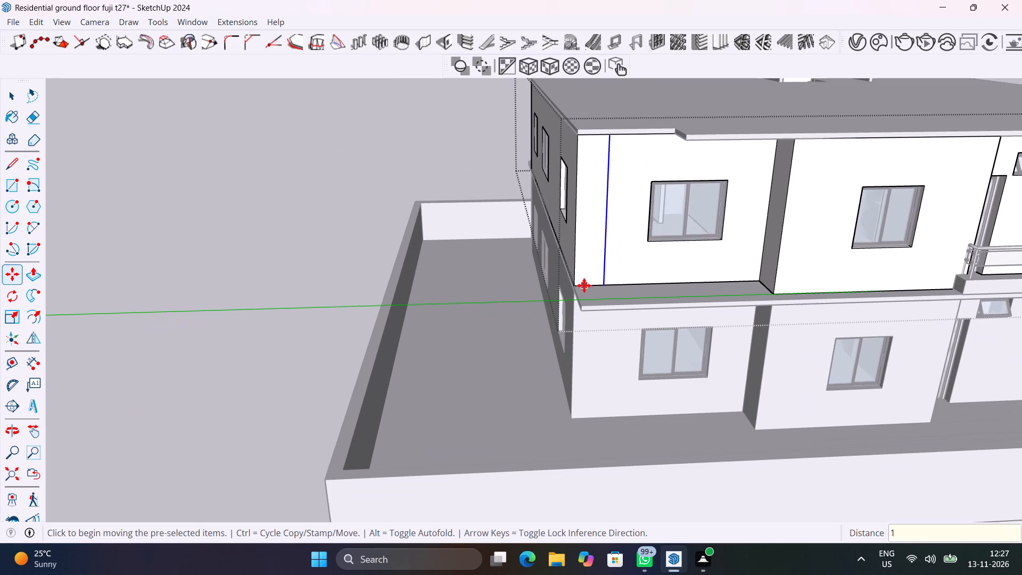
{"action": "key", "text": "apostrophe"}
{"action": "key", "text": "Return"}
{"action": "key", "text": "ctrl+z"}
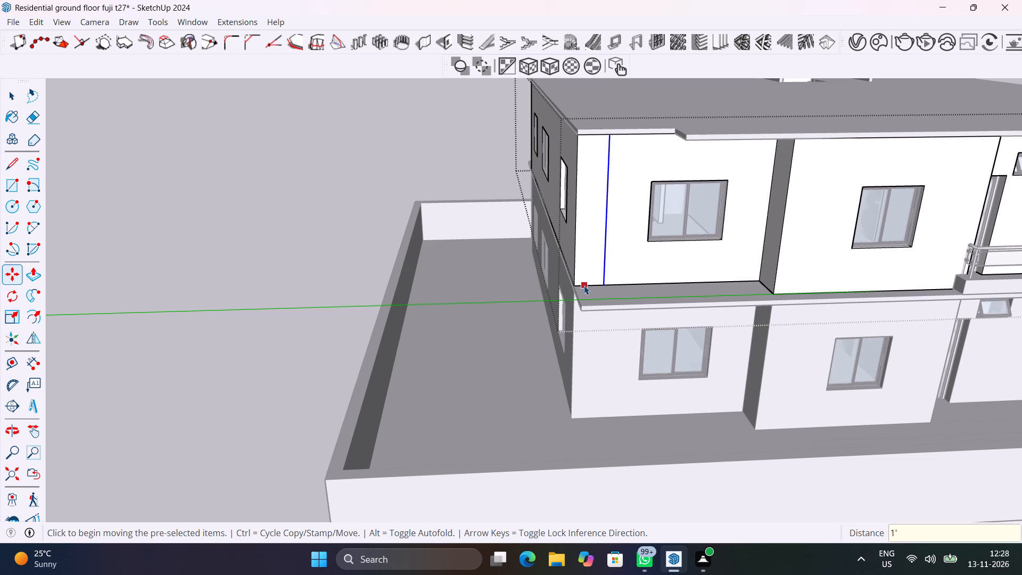
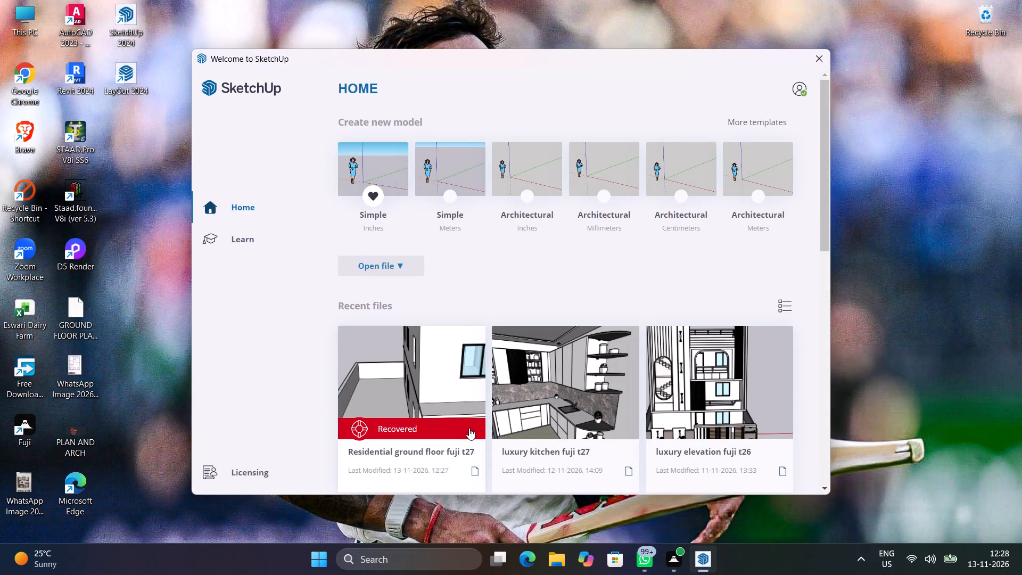
Open the recovered model "Residential ground floor fuji t27" from the recent files.
{"action": "left_click", "coordinate": [469, 428], "text": "ctrl"}
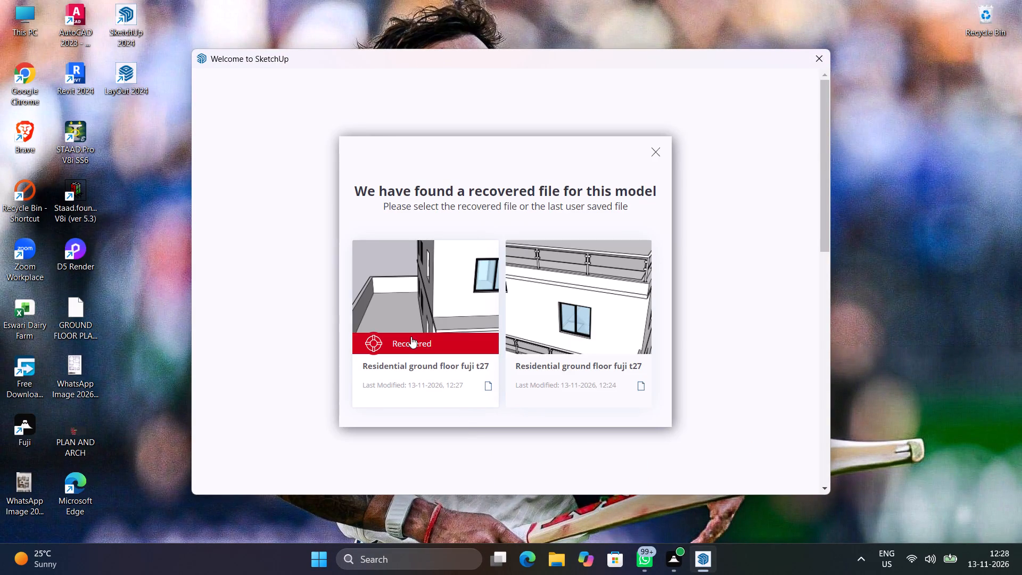
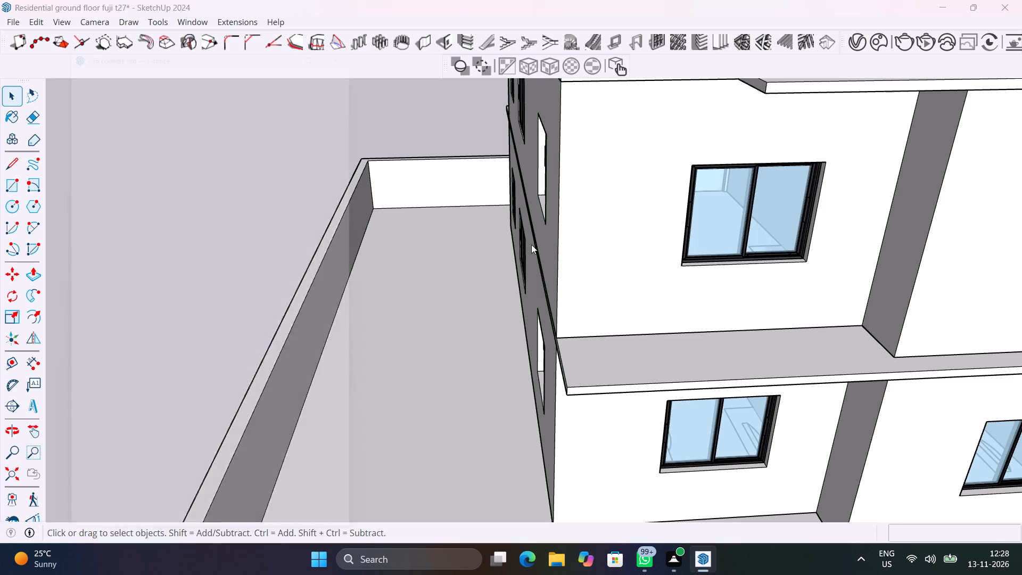
Dismiss the Enscape version notice and the extension update notice.
{"action": "scroll", "coordinate": [531, 244], "scroll_direction": "down", "scroll_amount": 8, "text": "ctrl"}
{"action": "left_click", "coordinate": [363, 31], "text": "ctrl"}
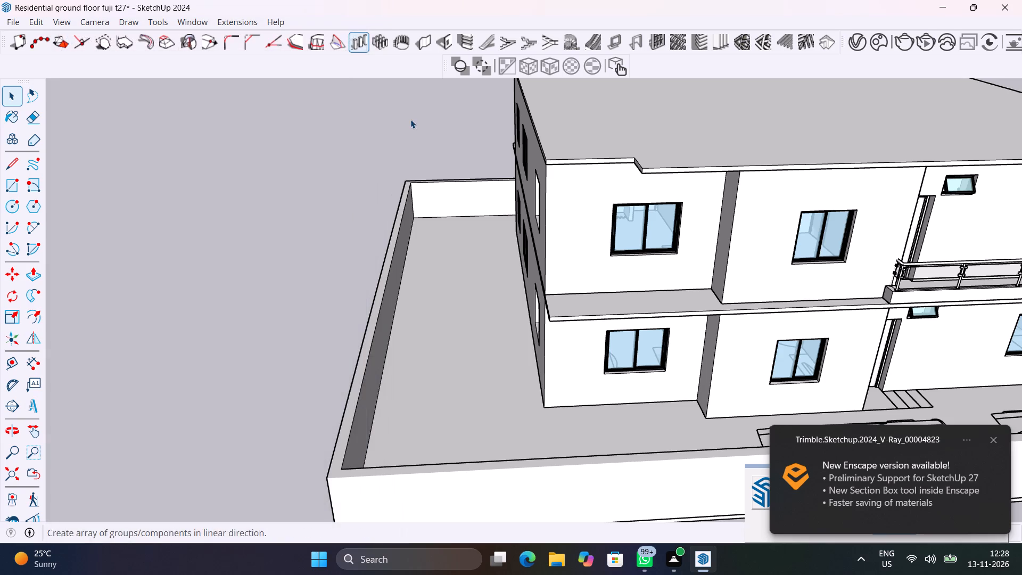
{"action": "left_click", "coordinate": [994, 437], "text": "ctrl"}
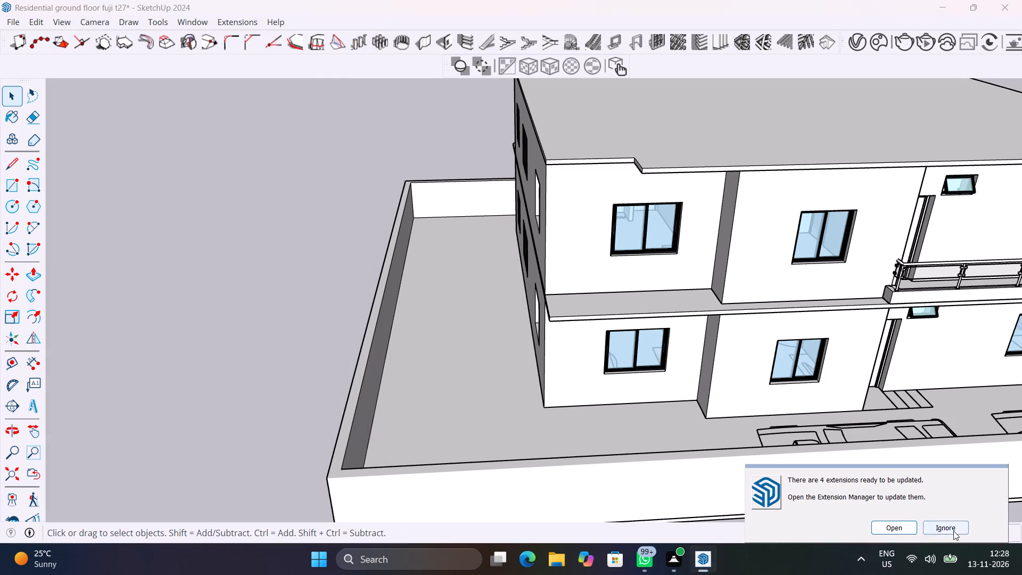
{"action": "left_click", "coordinate": [953, 531], "text": "ctrl"}
Save the recovered model as "Residential ground floor fuji t27", replacing the existing file.
{"action": "key", "text": "ctrl+s"}
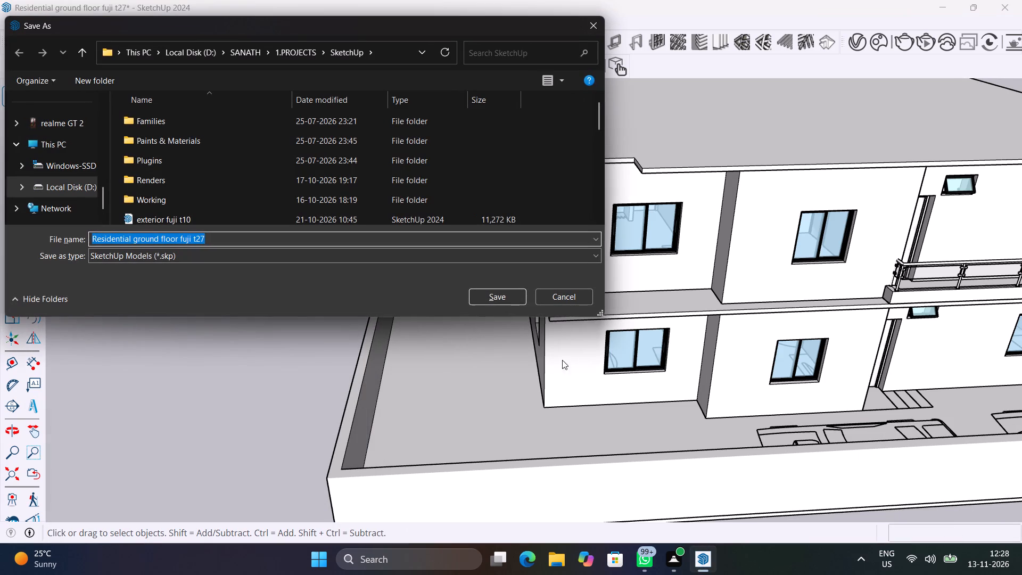
{"action": "left_click", "coordinate": [517, 292]}
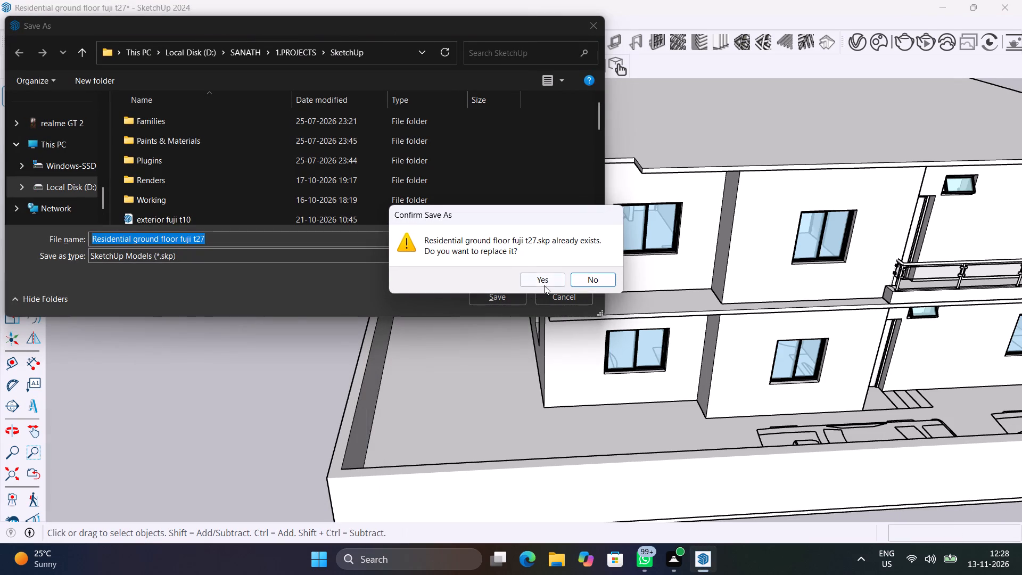
{"action": "left_click", "coordinate": [548, 281]}
Inside the upper-storey wall group, copy the front wall's outer vertical corner edge 1' inward along the wall.
{"action": "middle_click_drag", "start_coordinate": [562, 387], "coordinate": [690, 344]}
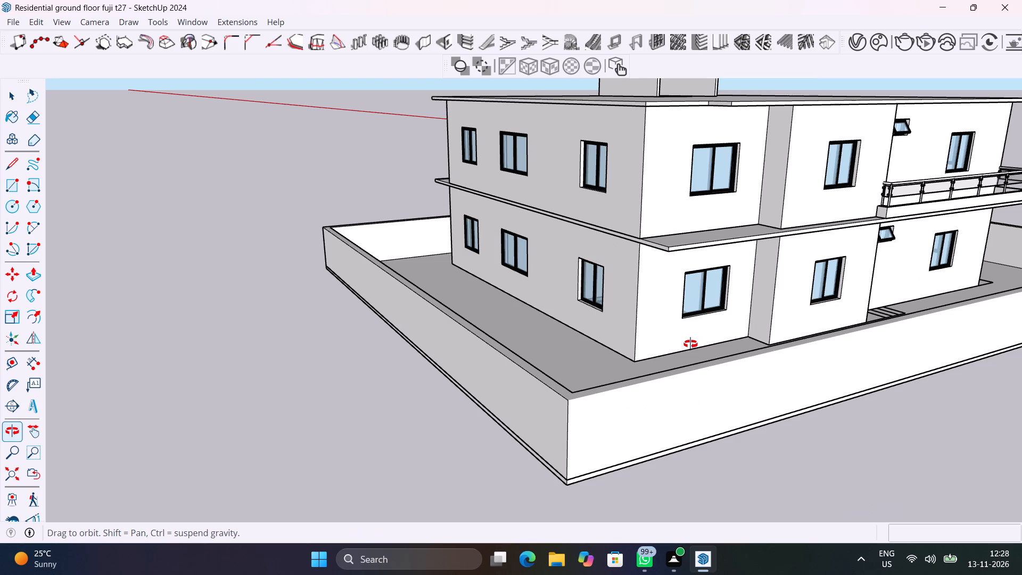
{"action": "middle_click_drag", "start_coordinate": [690, 344], "coordinate": [599, 416]}
{"action": "scroll", "coordinate": [582, 293], "scroll_direction": "up", "scroll_amount": 6}
{"action": "left_click", "coordinate": [582, 292]}
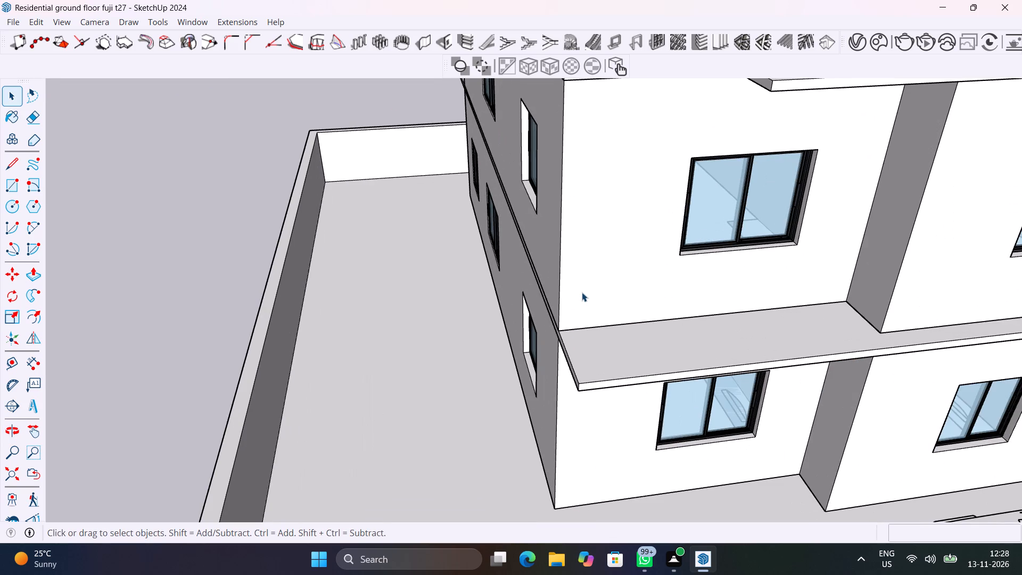
{"action": "double_click", "coordinate": [582, 292]}
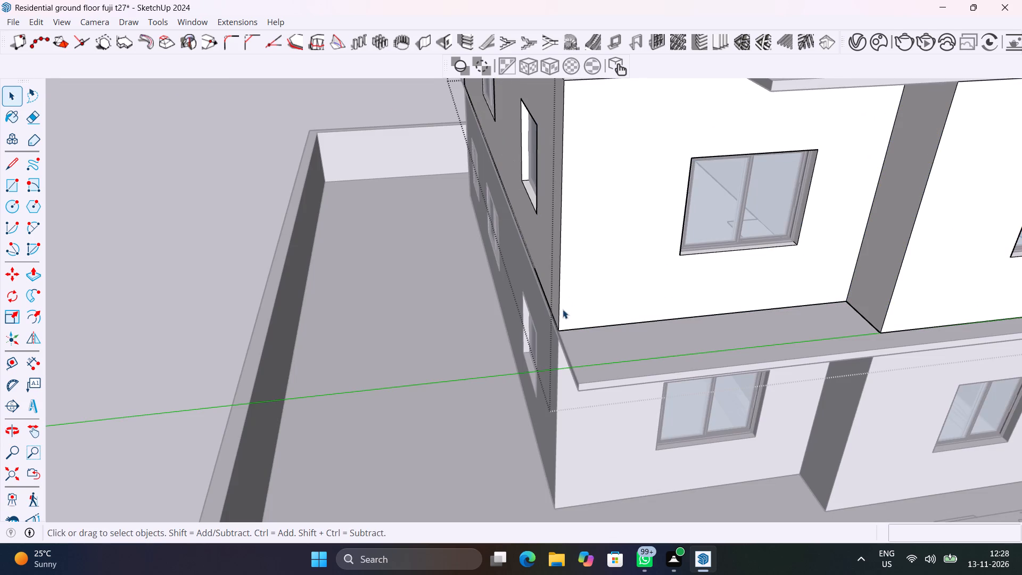
{"action": "left_click", "coordinate": [560, 319]}
{"action": "key", "text": "m"}
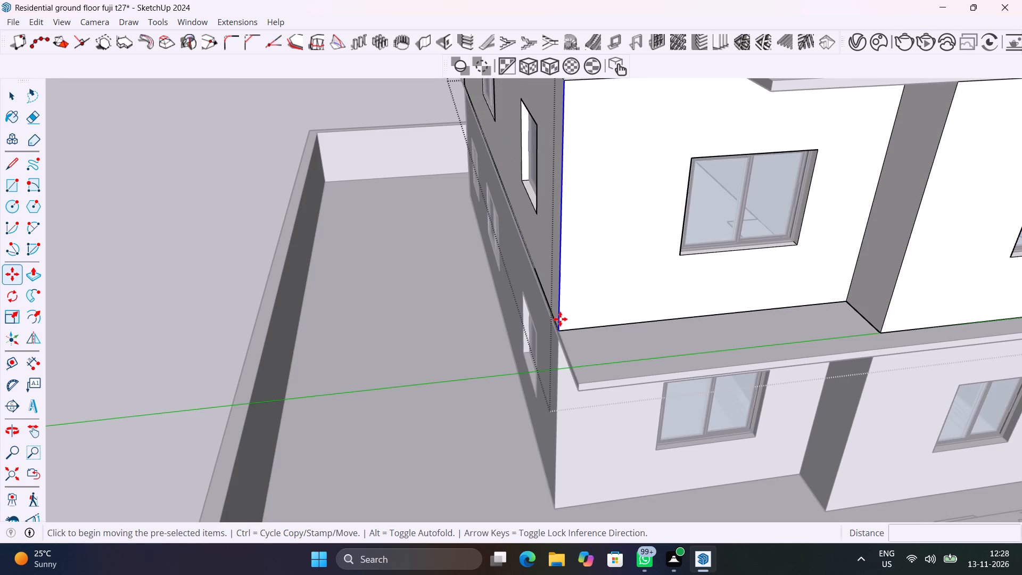
{"action": "left_click", "coordinate": [562, 331]}
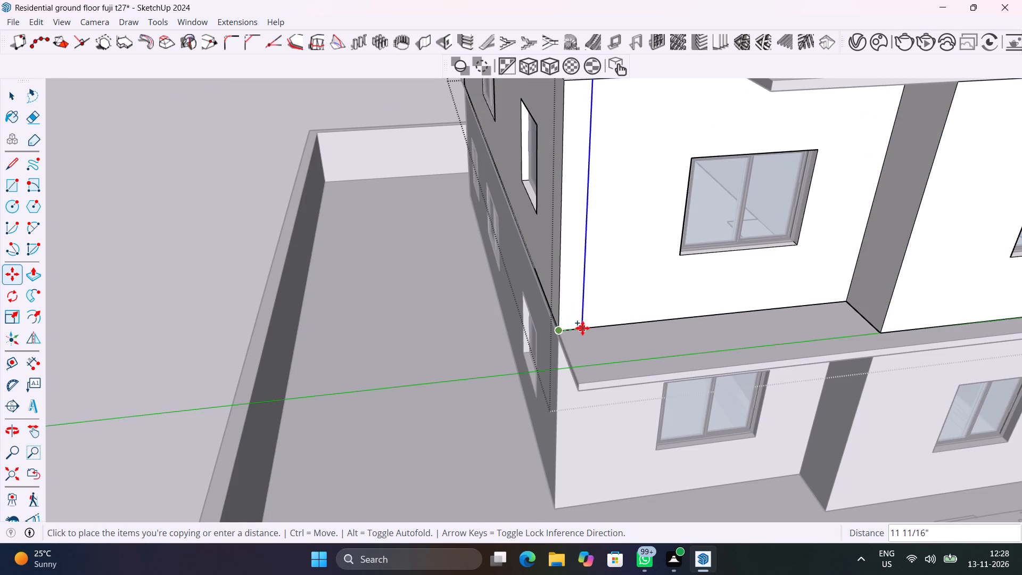
{"action": "type", "text": "1'"}
{"action": "key", "text": "Return"}
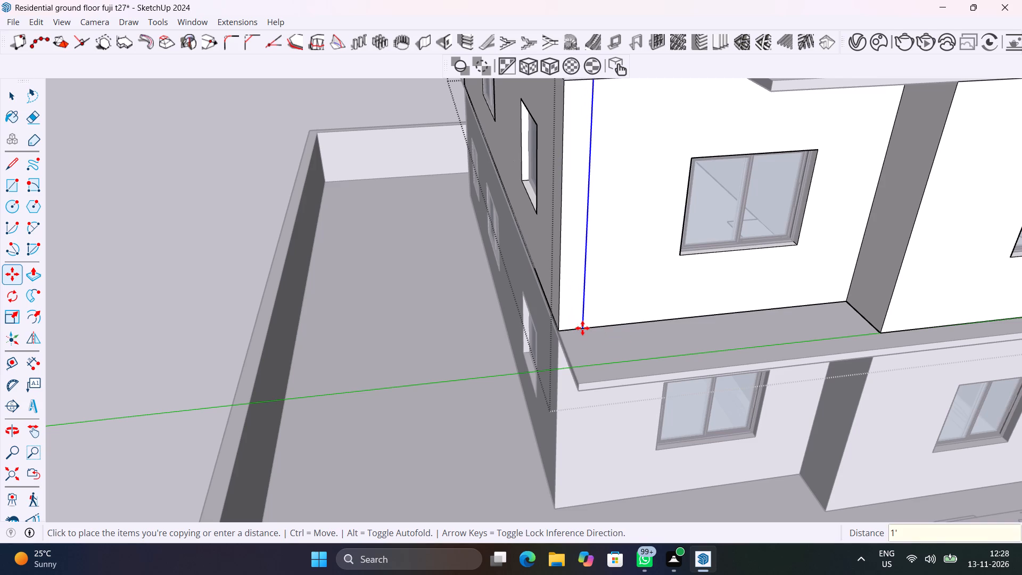
{"action": "key", "text": "space"}
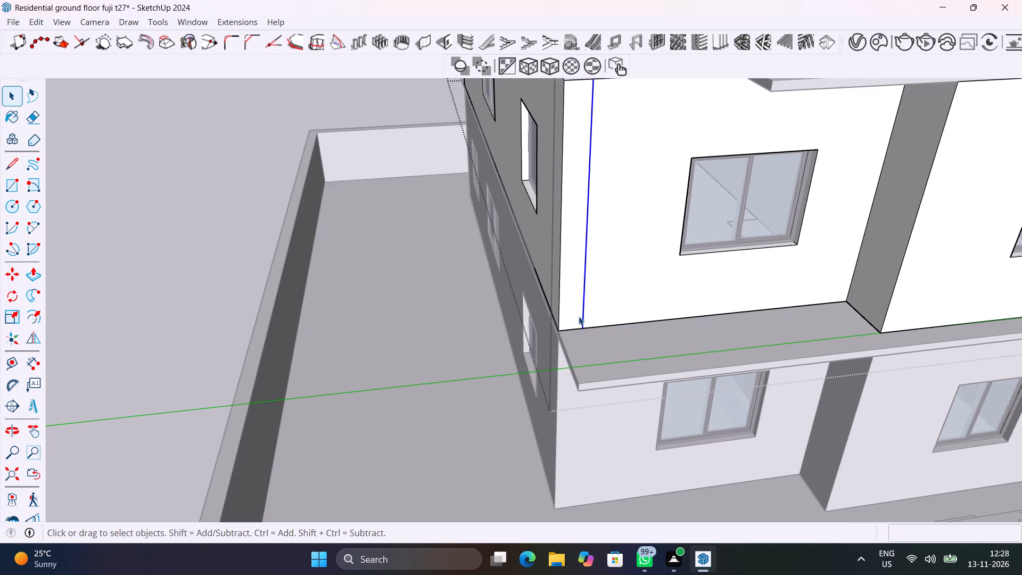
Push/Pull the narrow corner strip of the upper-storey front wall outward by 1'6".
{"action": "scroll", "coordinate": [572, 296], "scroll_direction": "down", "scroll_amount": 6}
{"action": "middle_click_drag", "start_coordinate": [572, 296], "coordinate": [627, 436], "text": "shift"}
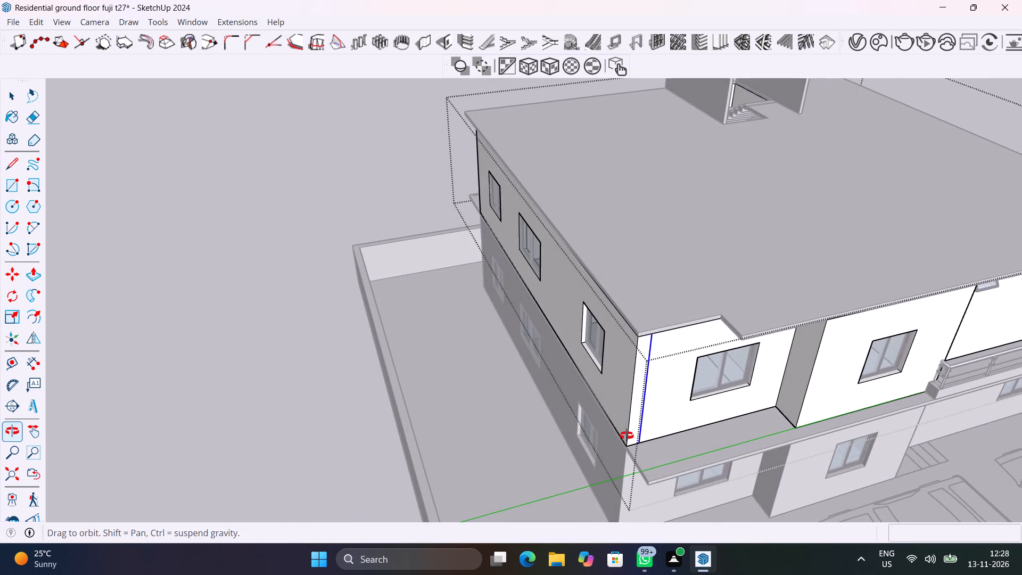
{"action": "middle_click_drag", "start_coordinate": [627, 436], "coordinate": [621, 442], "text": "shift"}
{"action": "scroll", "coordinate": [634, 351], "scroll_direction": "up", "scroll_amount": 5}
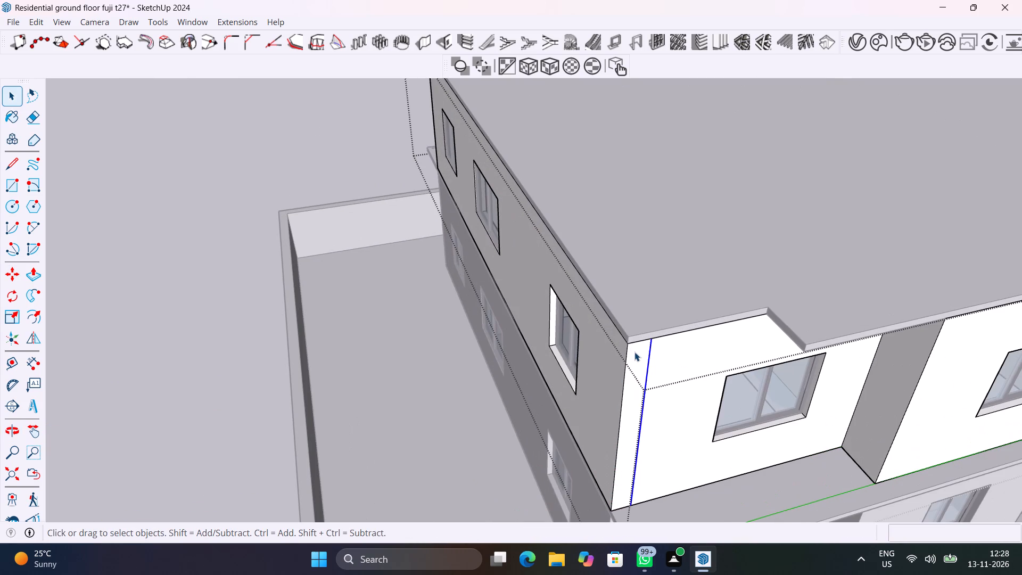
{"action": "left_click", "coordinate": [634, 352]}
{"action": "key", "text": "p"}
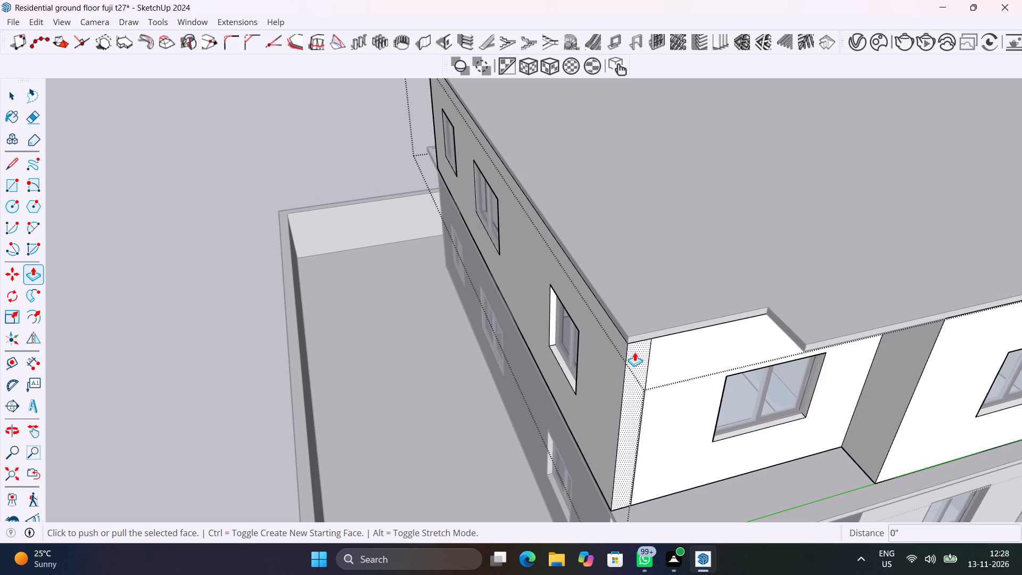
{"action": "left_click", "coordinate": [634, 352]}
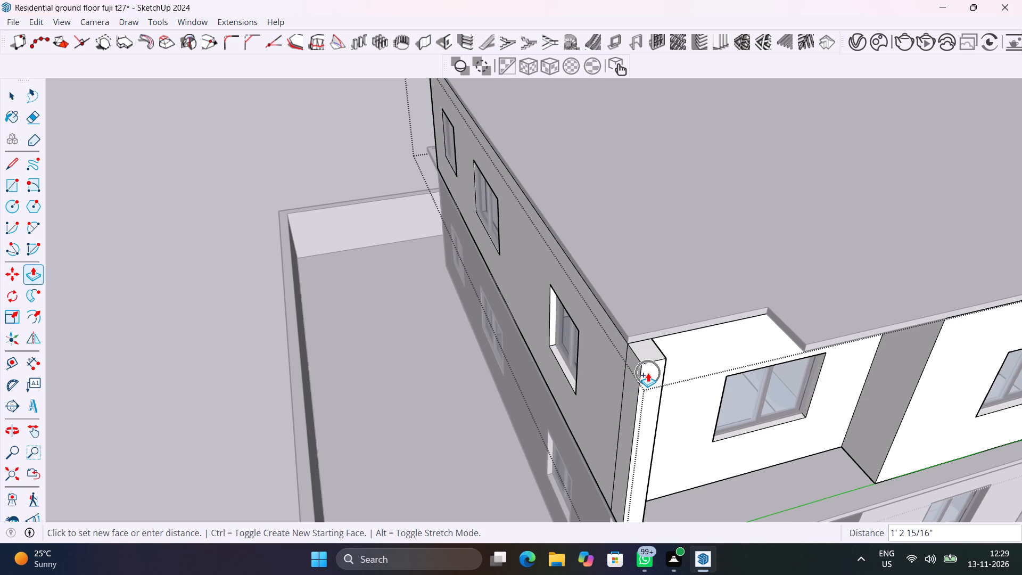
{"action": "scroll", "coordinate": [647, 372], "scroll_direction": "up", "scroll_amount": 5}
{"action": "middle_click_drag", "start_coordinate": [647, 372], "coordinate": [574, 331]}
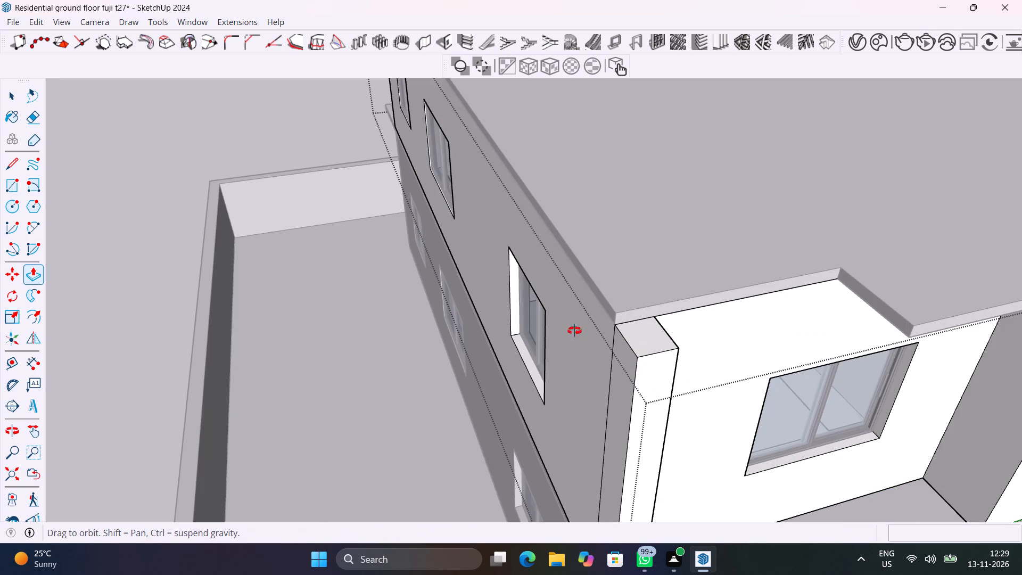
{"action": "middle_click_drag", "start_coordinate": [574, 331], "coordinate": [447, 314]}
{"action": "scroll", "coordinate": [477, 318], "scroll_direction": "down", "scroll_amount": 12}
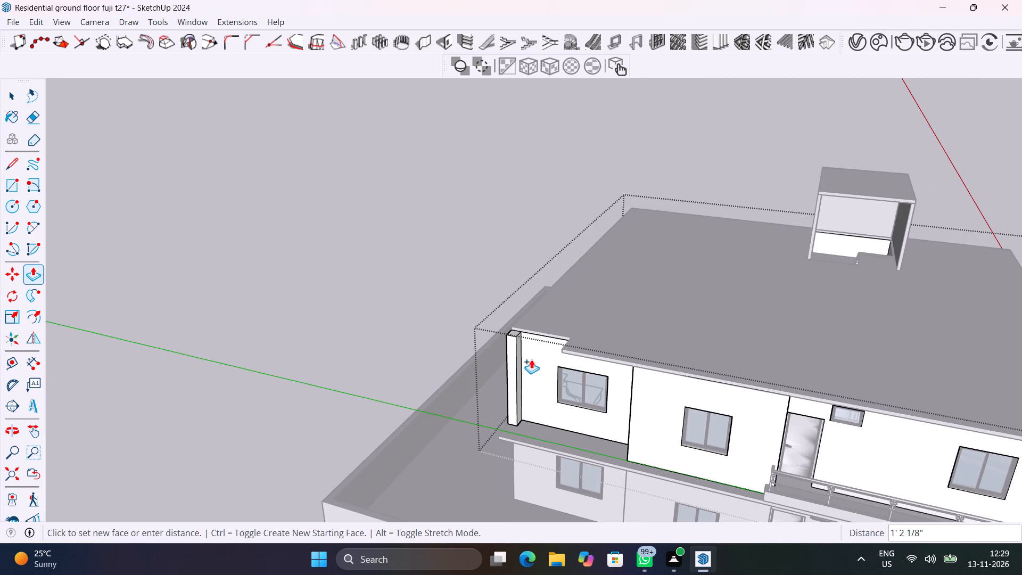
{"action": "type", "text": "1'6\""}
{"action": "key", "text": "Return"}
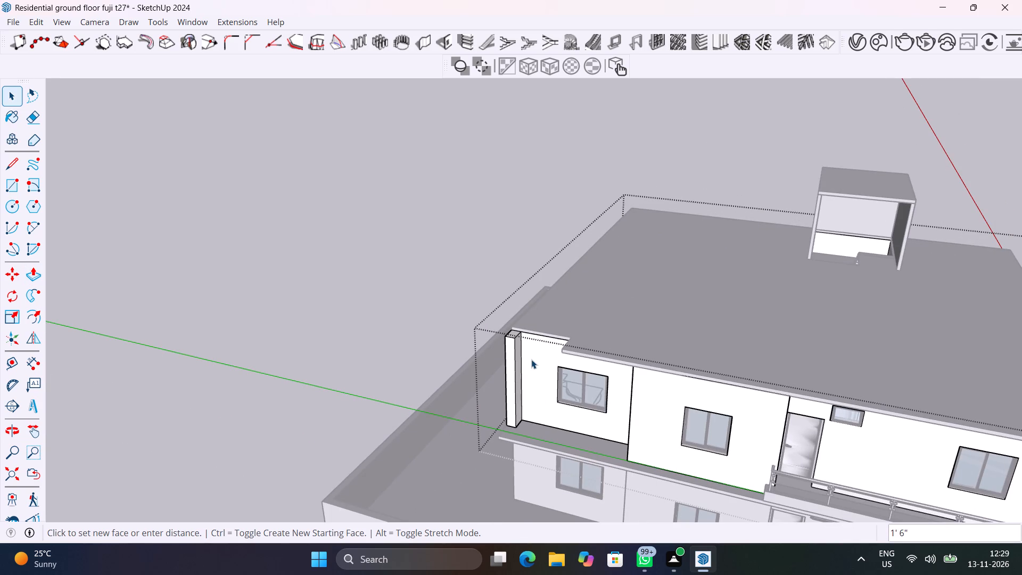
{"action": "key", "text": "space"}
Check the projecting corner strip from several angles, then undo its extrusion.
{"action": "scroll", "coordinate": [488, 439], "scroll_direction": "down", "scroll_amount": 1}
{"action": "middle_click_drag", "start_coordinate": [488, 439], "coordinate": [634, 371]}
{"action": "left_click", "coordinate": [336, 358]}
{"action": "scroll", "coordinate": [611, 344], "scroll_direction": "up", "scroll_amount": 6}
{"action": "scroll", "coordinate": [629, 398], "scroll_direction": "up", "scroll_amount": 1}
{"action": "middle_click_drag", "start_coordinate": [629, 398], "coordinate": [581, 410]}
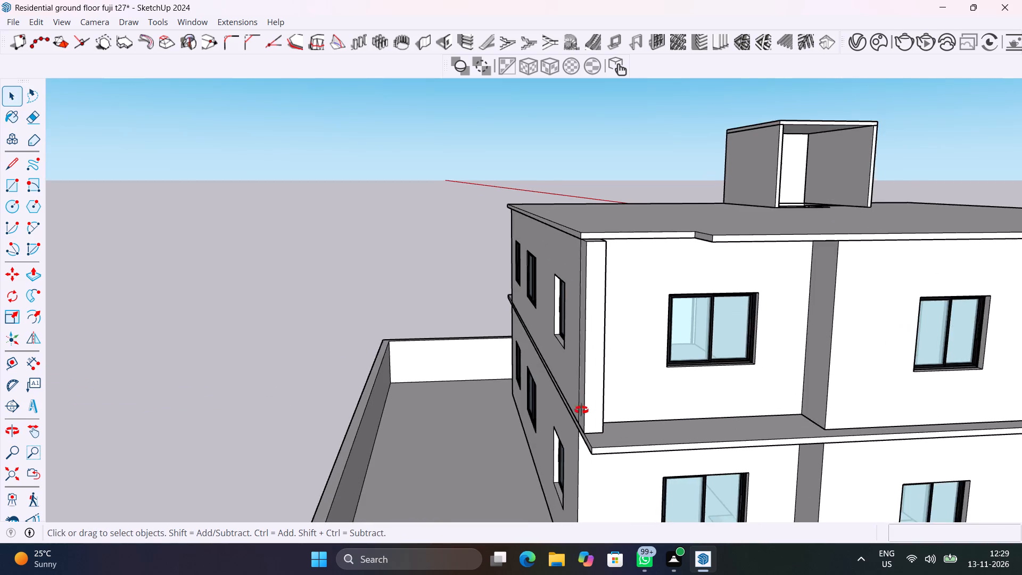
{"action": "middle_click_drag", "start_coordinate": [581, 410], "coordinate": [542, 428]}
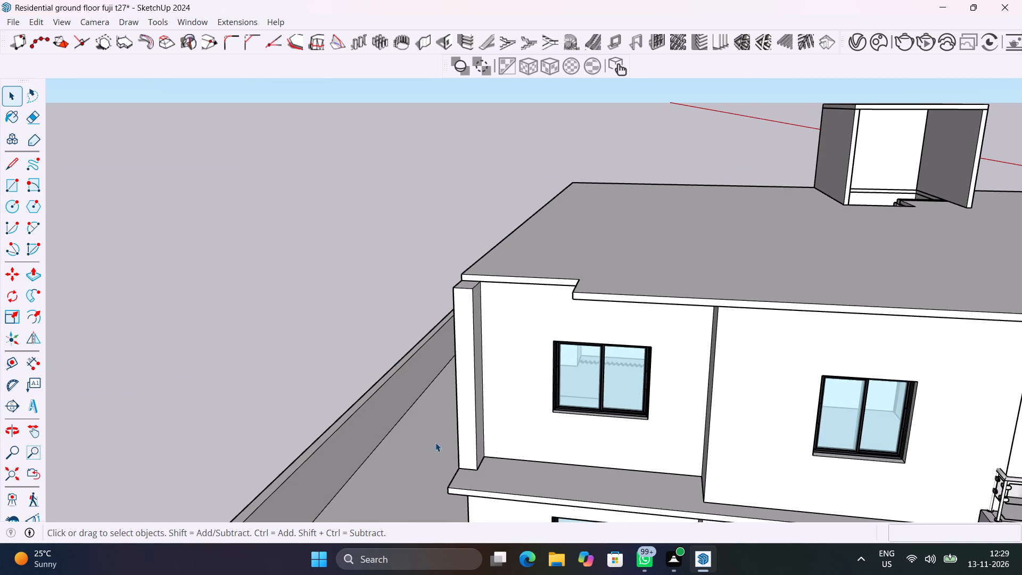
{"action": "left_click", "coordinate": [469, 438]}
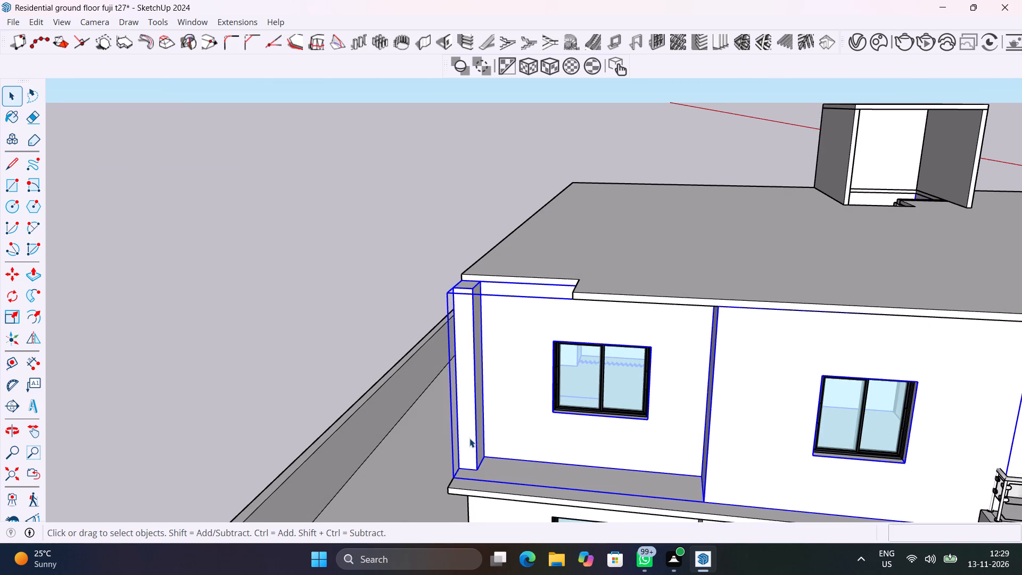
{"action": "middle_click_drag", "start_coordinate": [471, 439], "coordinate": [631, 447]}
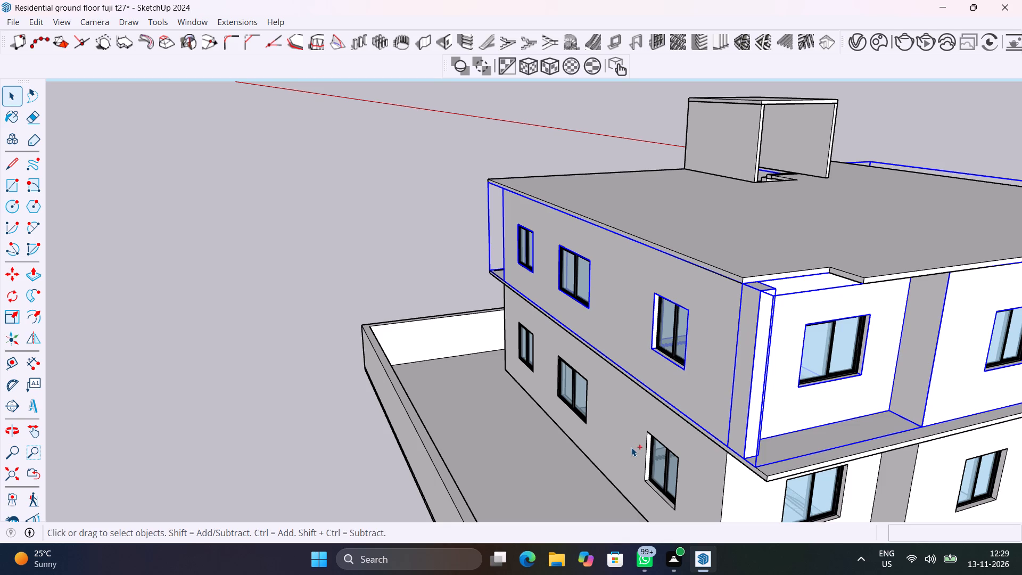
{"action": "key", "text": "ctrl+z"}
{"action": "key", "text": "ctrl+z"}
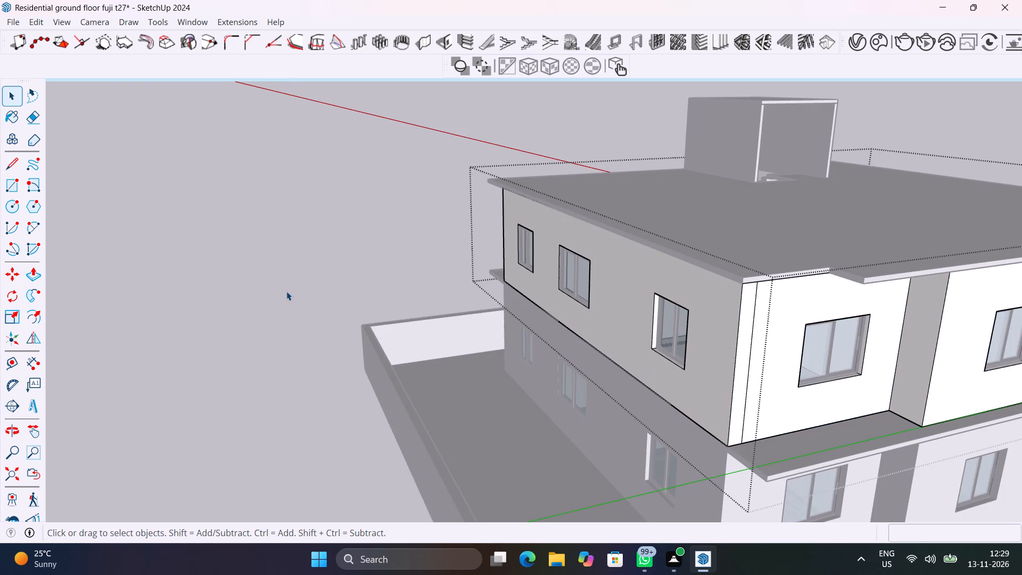
Outside the wall group, draw a 1' by 10' rectangle over the front wall's corner strip and make it a group.
{"action": "left_click", "coordinate": [286, 291]}
{"action": "scroll", "coordinate": [745, 348], "scroll_direction": "up", "scroll_amount": 5}
{"action": "left_click", "coordinate": [745, 348]}
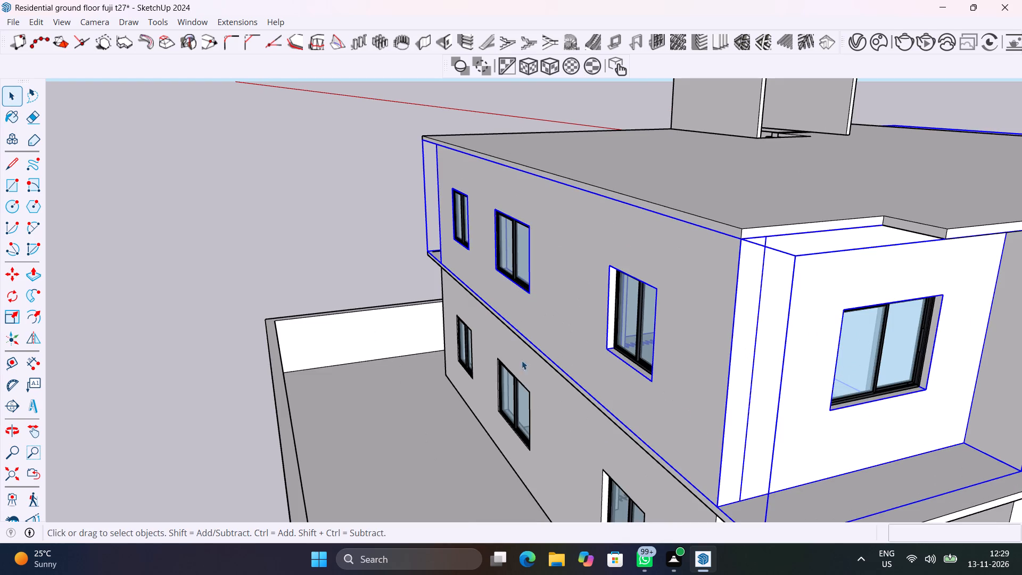
{"action": "left_click", "coordinate": [203, 285]}
{"action": "middle_click_drag", "start_coordinate": [668, 432], "coordinate": [579, 405]}
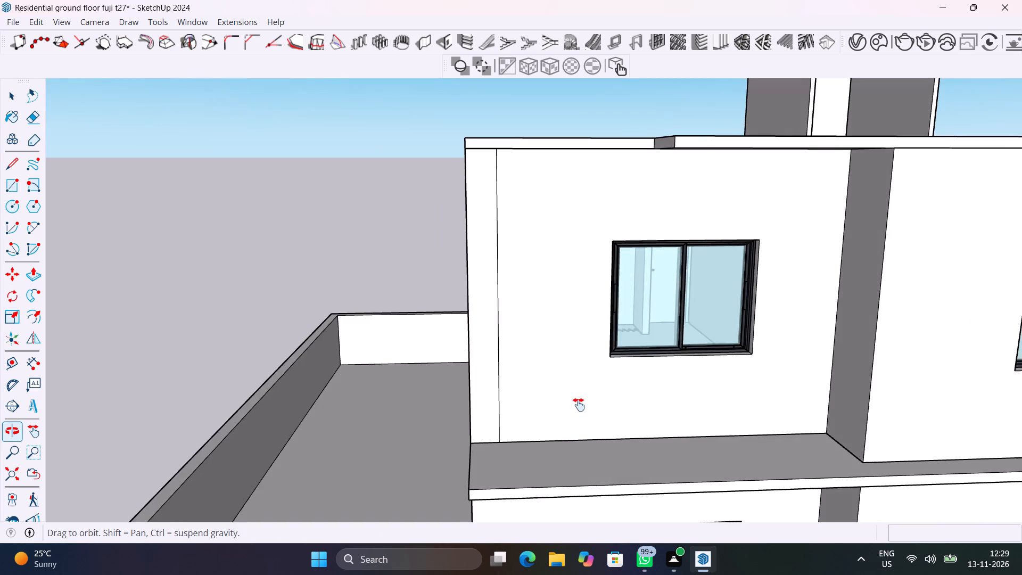
{"action": "middle_click_drag", "start_coordinate": [579, 405], "coordinate": [587, 401]}
{"action": "key", "text": "r"}
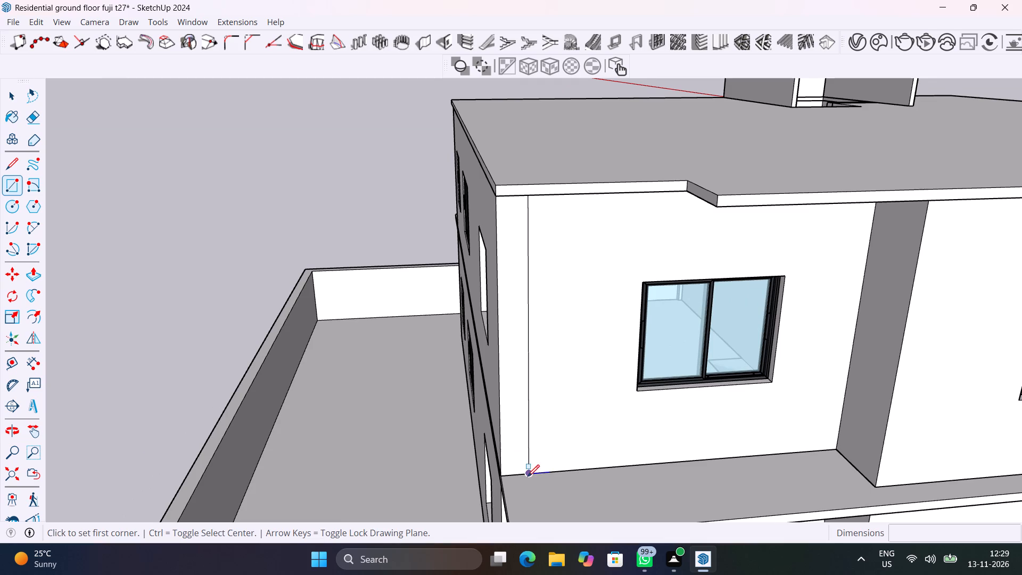
{"action": "left_click", "coordinate": [527, 475]}
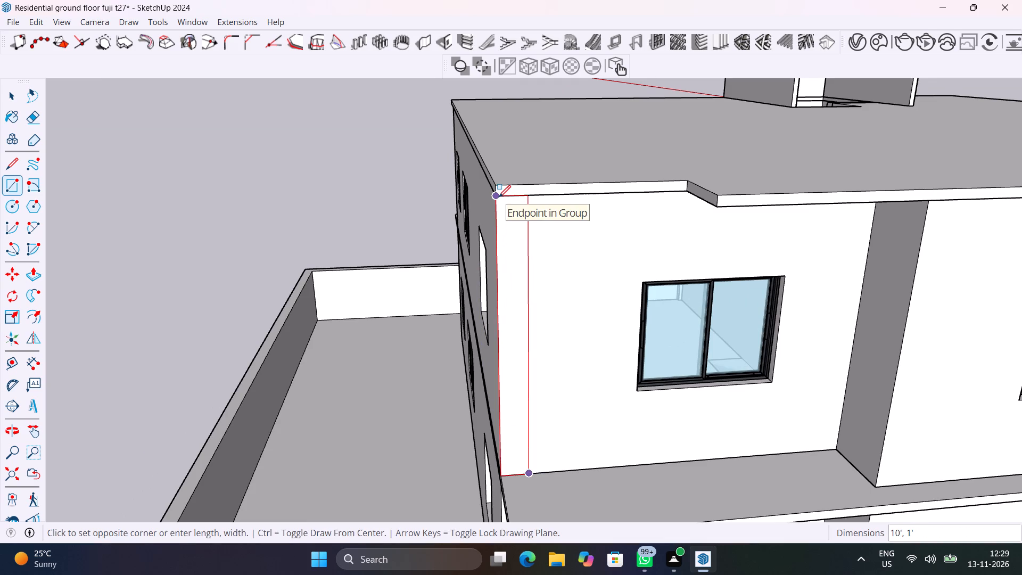
{"action": "left_click", "coordinate": [499, 196]}
{"action": "key", "text": "space"}
{"action": "double_click", "coordinate": [521, 273]}
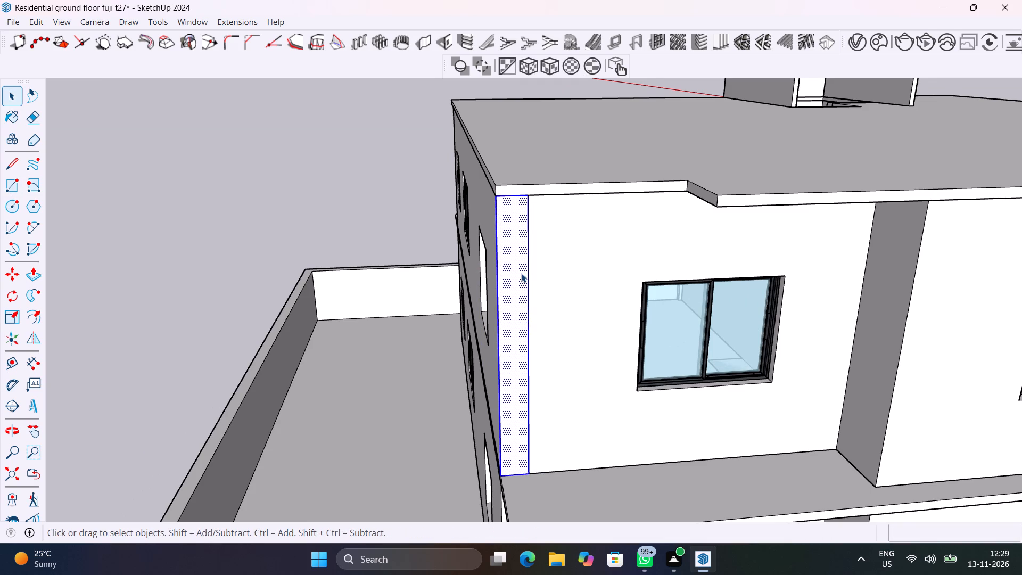
{"action": "right_click", "coordinate": [521, 273]}
{"action": "left_click", "coordinate": [592, 121]}
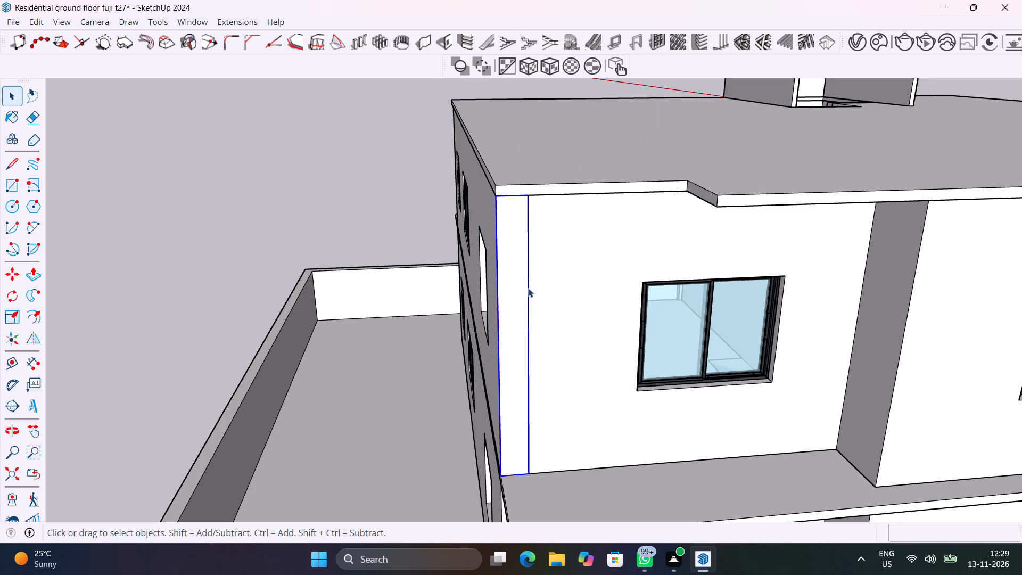
Open the corner rectangle's group and extrude its face outward 1'6" to form a projecting pillar.
{"action": "double_click", "coordinate": [515, 307]}
{"action": "left_click", "coordinate": [515, 307]}
{"action": "key", "text": "p"}
{"action": "left_click", "coordinate": [515, 307]}
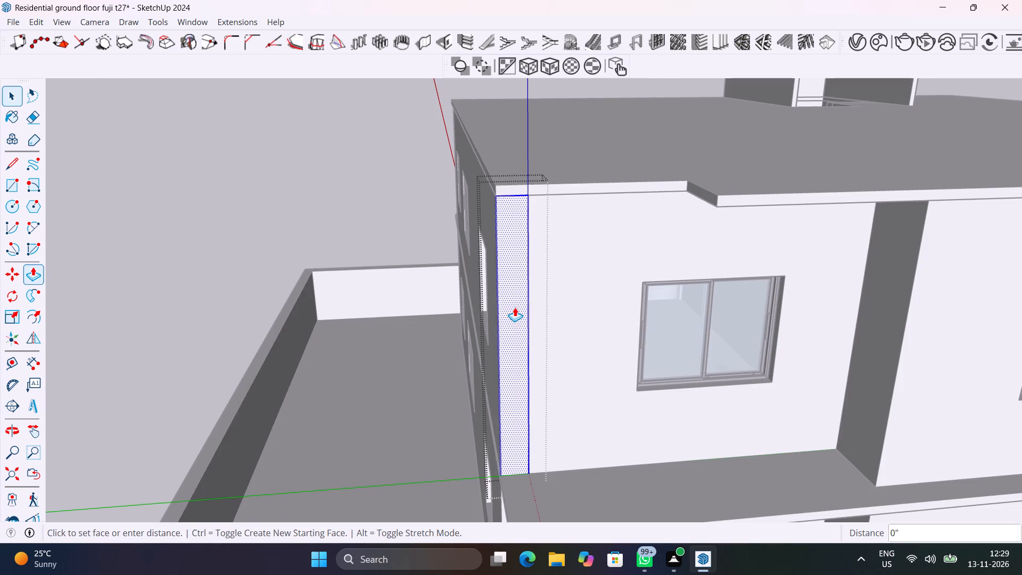
{"action": "type", "text": "1'6\""}
{"action": "key", "text": "Return"}
{"action": "key", "text": "space"}
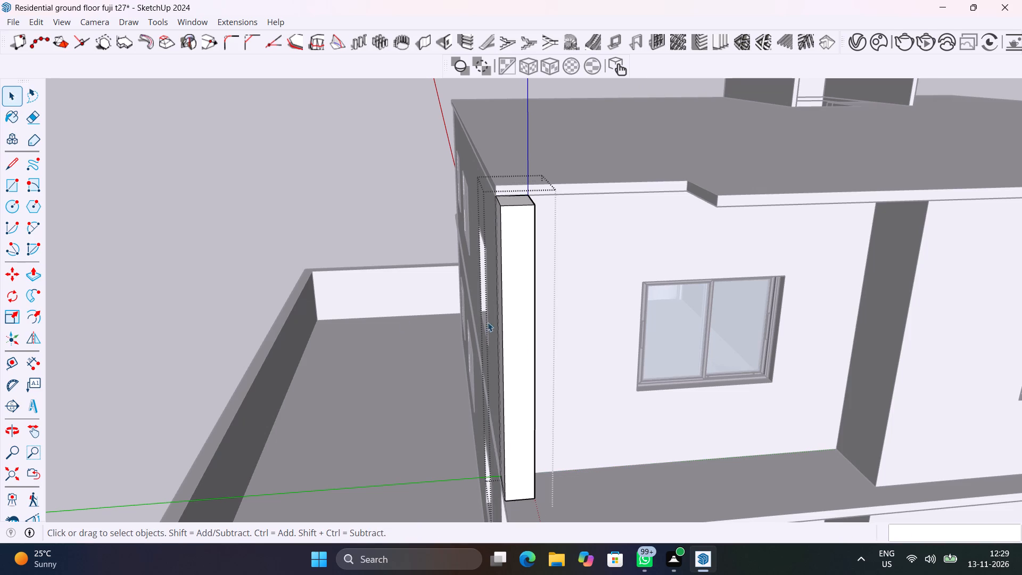
{"action": "left_click", "coordinate": [258, 311]}
Draw a rectangle about 3'6" by 10' on the upper front wall, from the corner pillar to short of the window, and group it.
{"action": "middle_click_drag", "start_coordinate": [525, 381], "coordinate": [376, 418]}
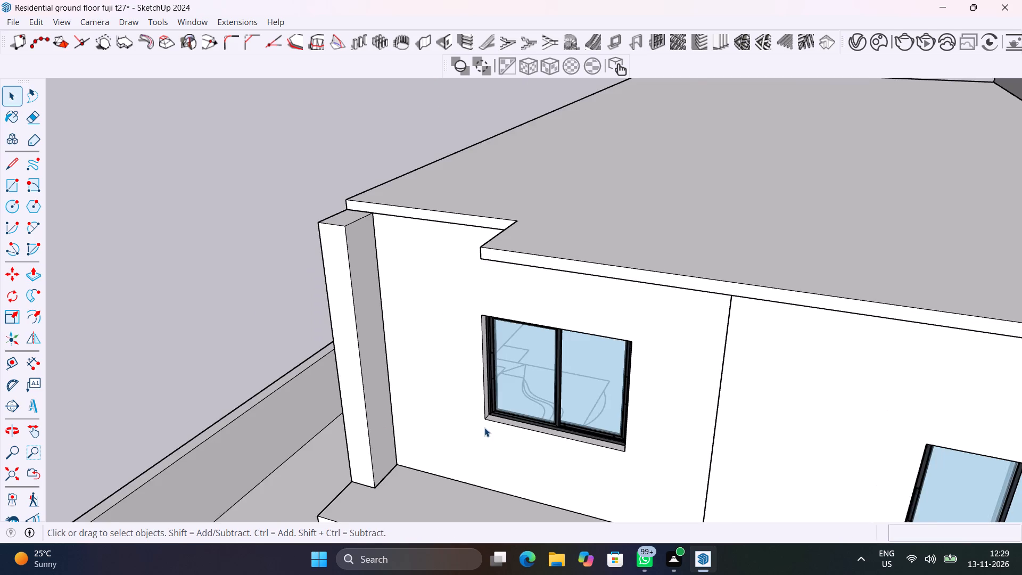
{"action": "scroll", "coordinate": [484, 428], "scroll_direction": "down", "scroll_amount": 1}
{"action": "middle_click_drag", "start_coordinate": [516, 445], "coordinate": [611, 429]}
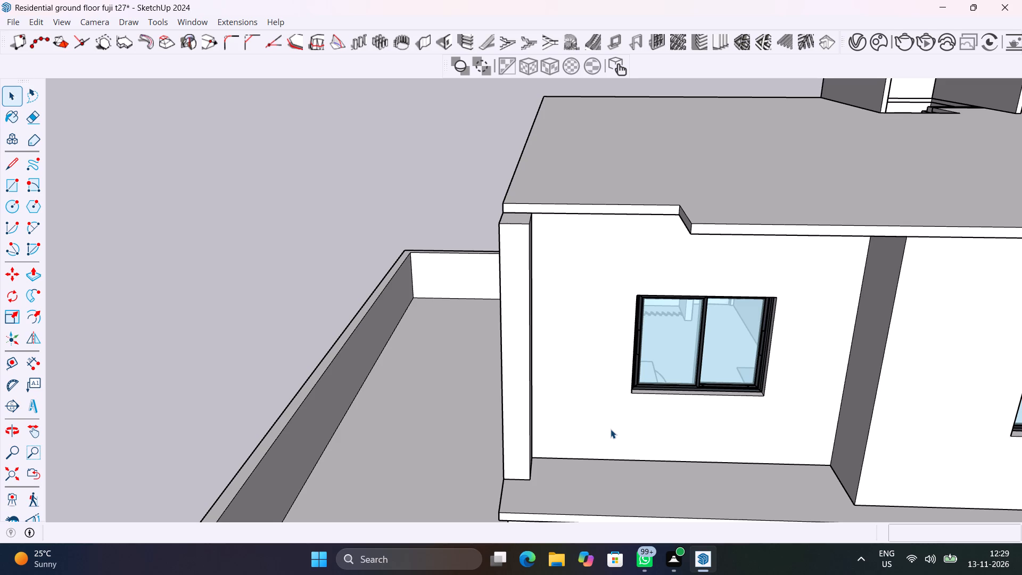
{"action": "key", "text": "r"}
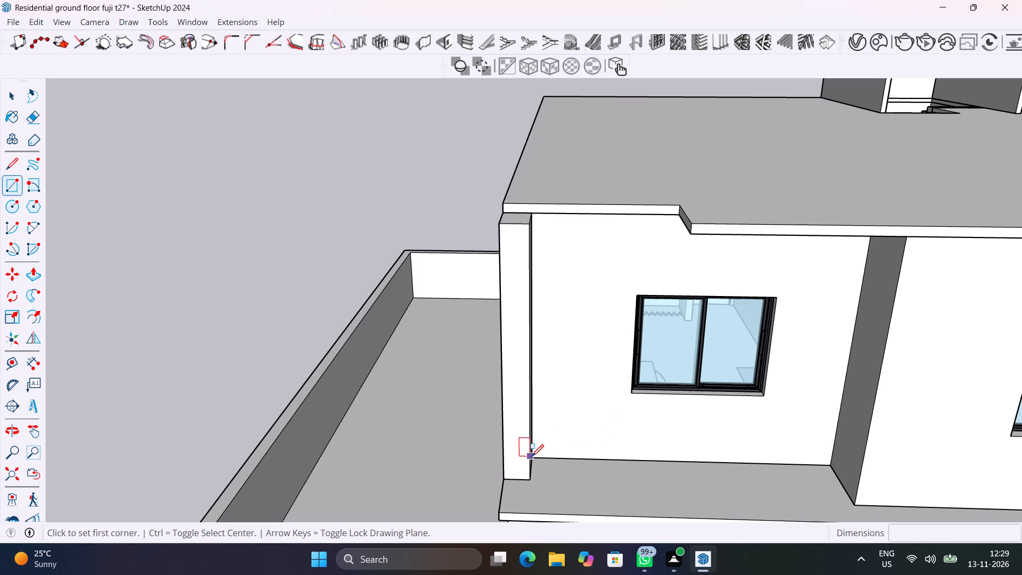
{"action": "left_click", "coordinate": [536, 457]}
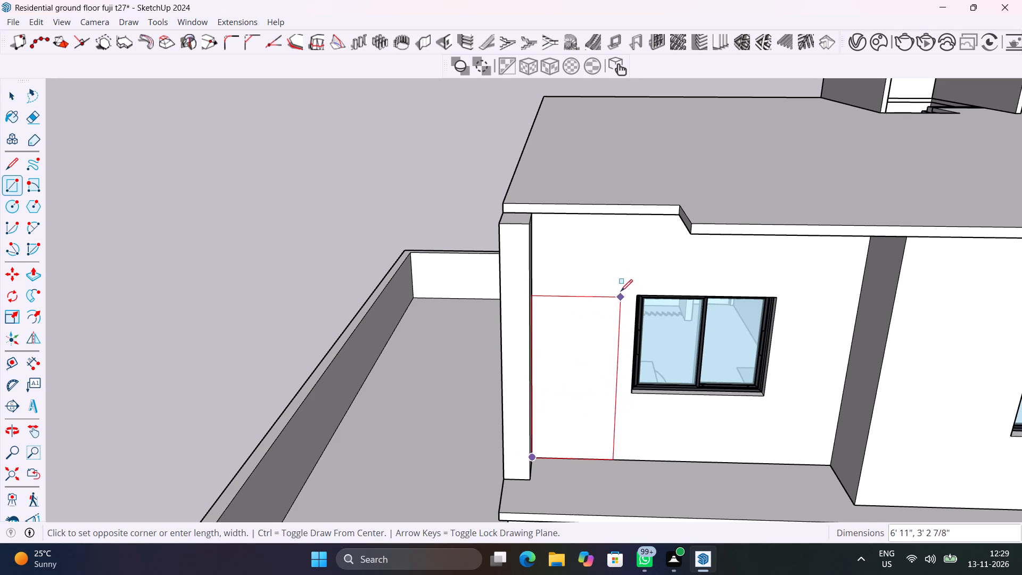
{"action": "left_click", "coordinate": [633, 218]}
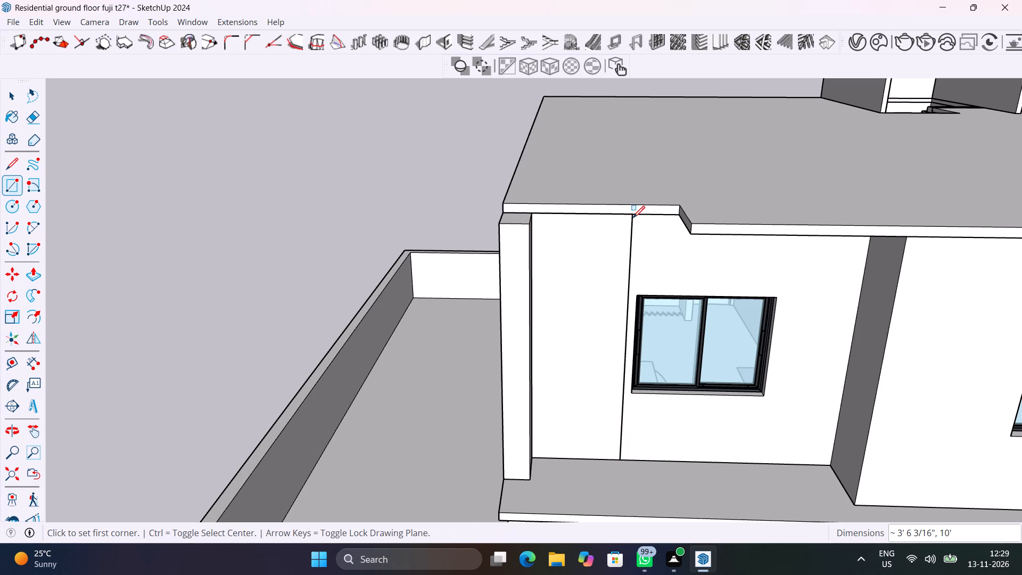
{"action": "scroll", "coordinate": [633, 218], "scroll_direction": "up", "scroll_amount": 11}
{"action": "middle_click_drag", "start_coordinate": [631, 219], "coordinate": [618, 226]}
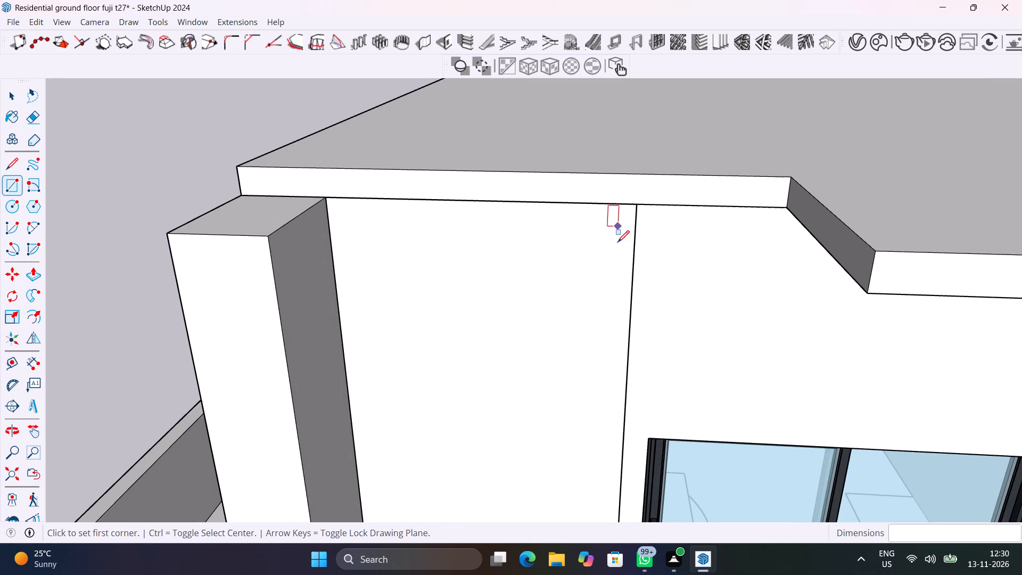
{"action": "key", "text": "space"}
{"action": "double_click", "coordinate": [616, 263]}
{"action": "right_click", "coordinate": [616, 263]}
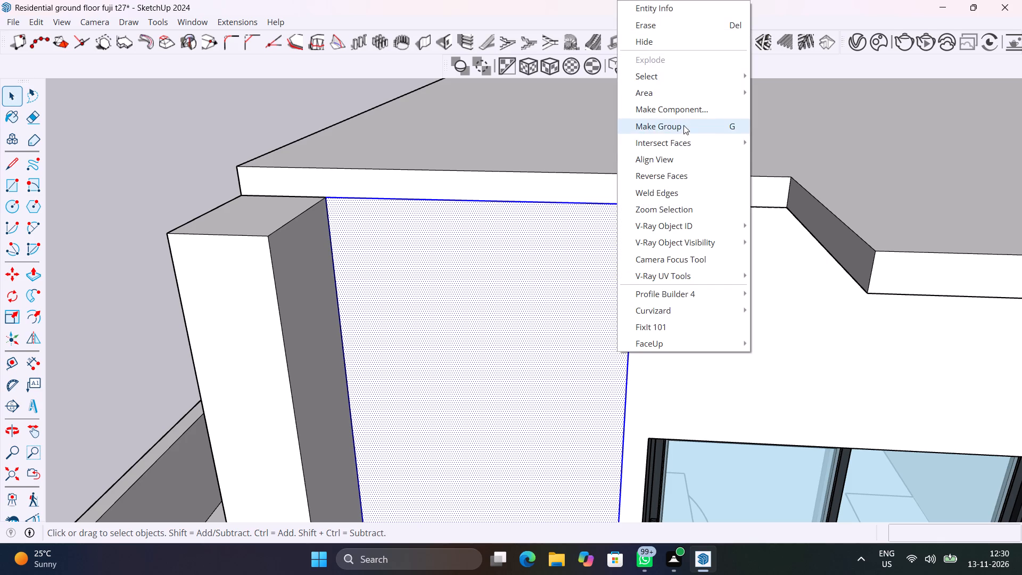
{"action": "left_click", "coordinate": [683, 125]}
Open the new upper wall panel's group, extrude its face outward 1", and close the group.
{"action": "triple_click", "coordinate": [616, 247]}
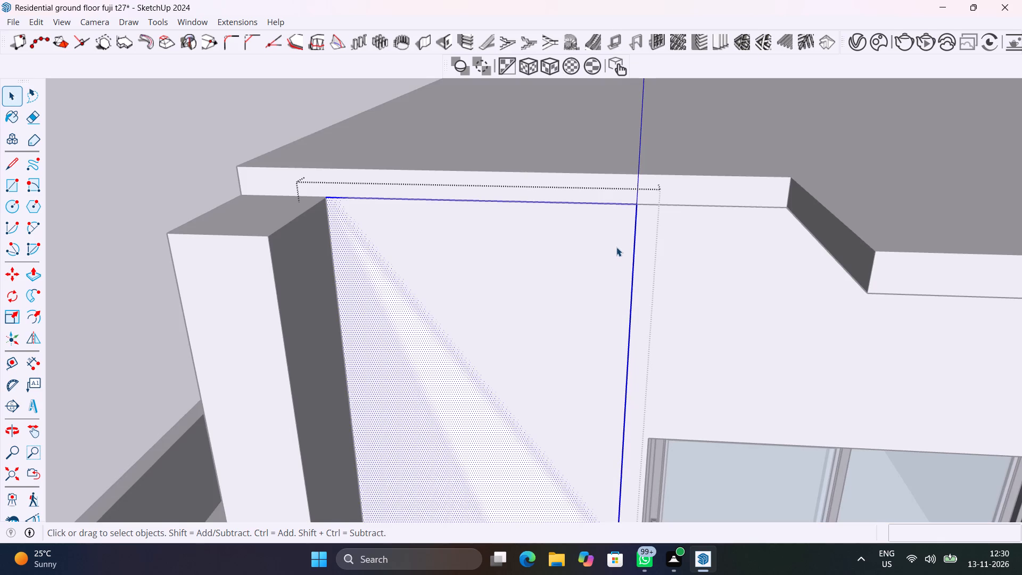
{"action": "key", "text": "p"}
{"action": "left_click", "coordinate": [616, 247]}
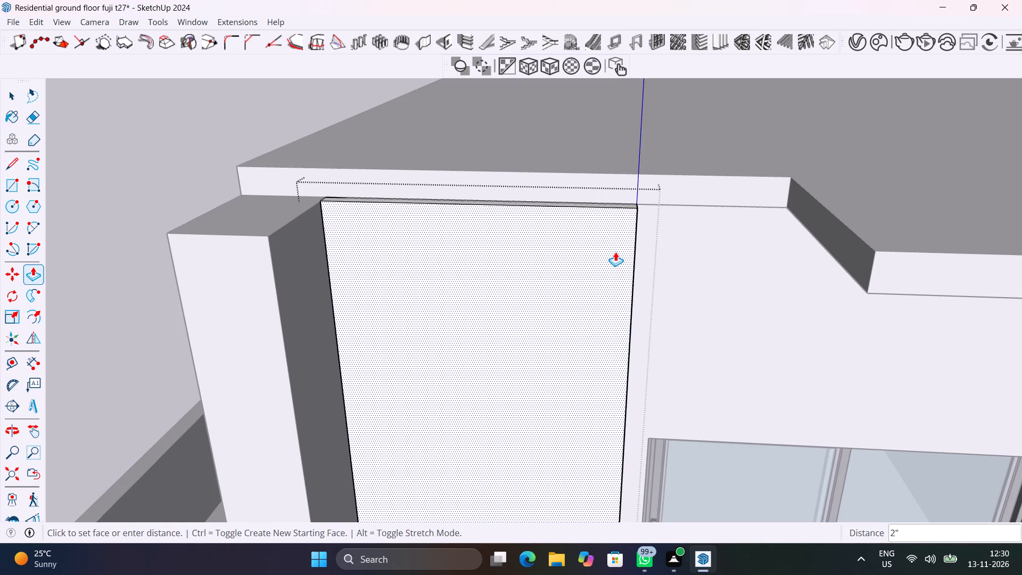
{"action": "type", "text": "1\""}
{"action": "key", "text": "Return"}
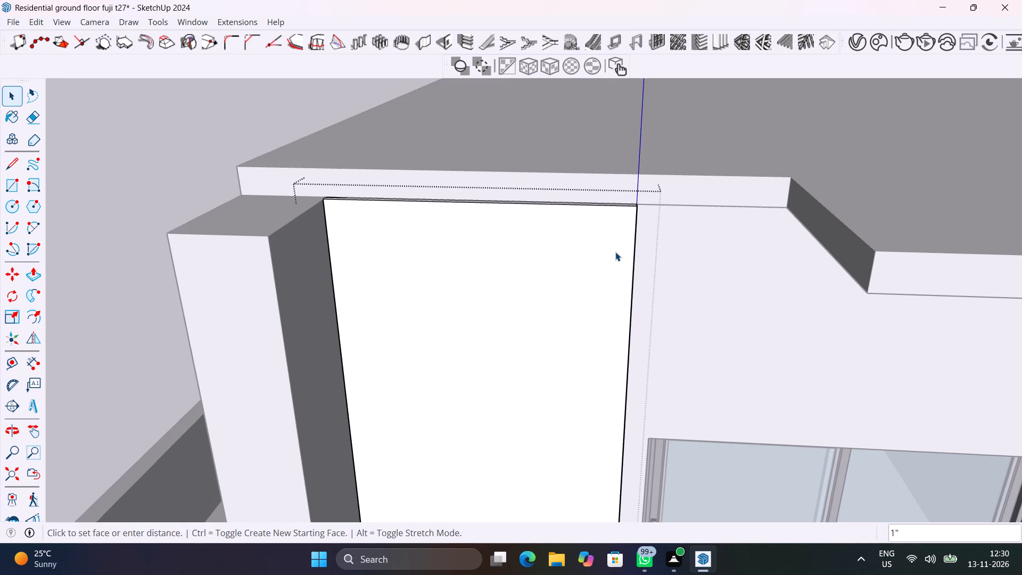
{"action": "key", "text": "space"}
{"action": "scroll", "coordinate": [615, 252], "scroll_direction": "down", "scroll_amount": 5}
{"action": "left_click", "coordinate": [294, 129]}
Place a vertical guide about 8'3" from the front wall's recess corner, aligned with the upper panel's edge.
{"action": "scroll", "coordinate": [304, 194], "scroll_direction": "down", "scroll_amount": 8}
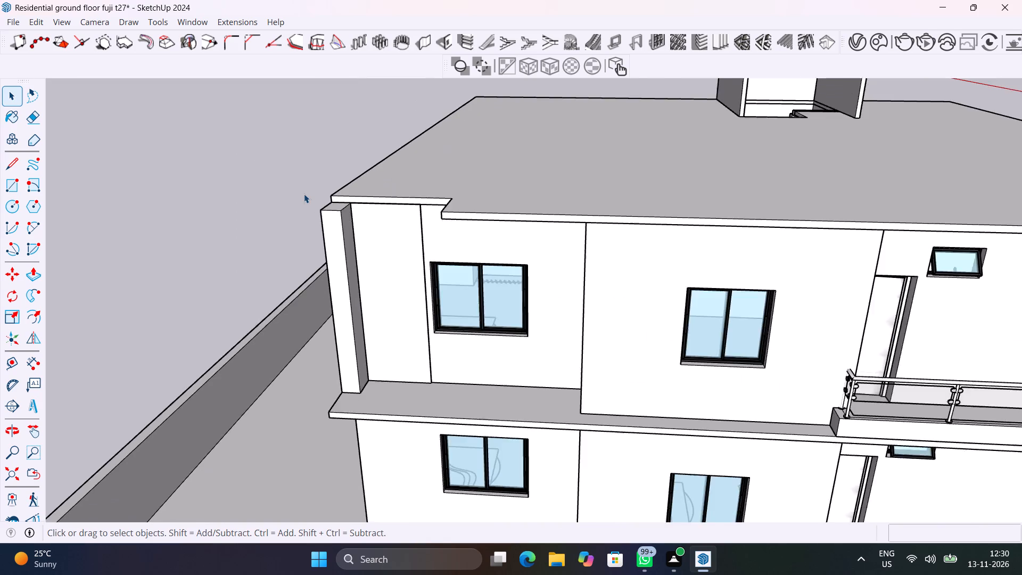
{"action": "scroll", "coordinate": [304, 194], "scroll_direction": "down", "scroll_amount": 2}
{"action": "middle_click_drag", "start_coordinate": [374, 281], "coordinate": [523, 239]}
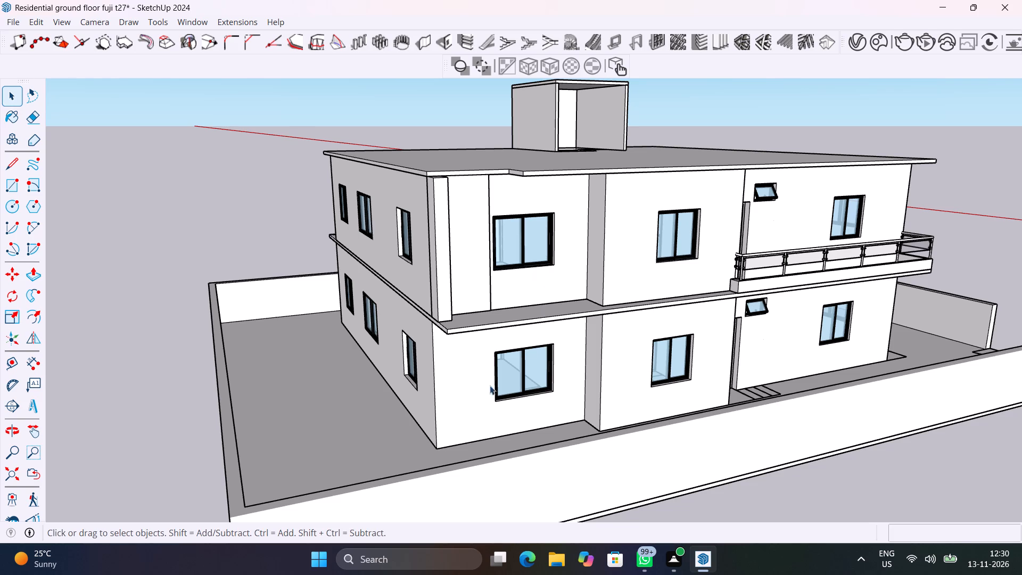
{"action": "scroll", "coordinate": [493, 429], "scroll_direction": "up", "scroll_amount": 6}
{"action": "middle_click_drag", "start_coordinate": [438, 369], "coordinate": [502, 450]}
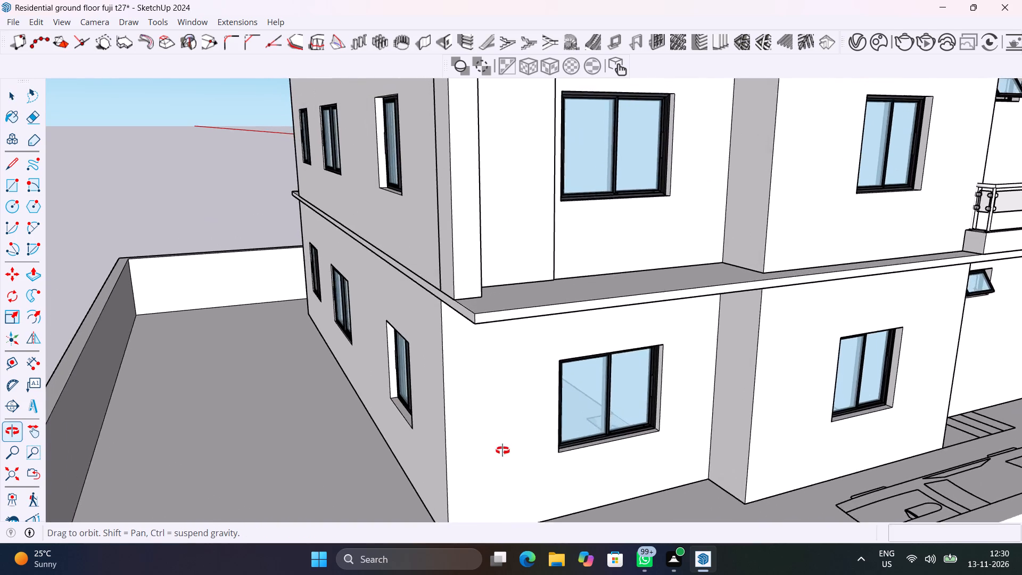
{"action": "middle_click_drag", "start_coordinate": [502, 450], "coordinate": [477, 449]}
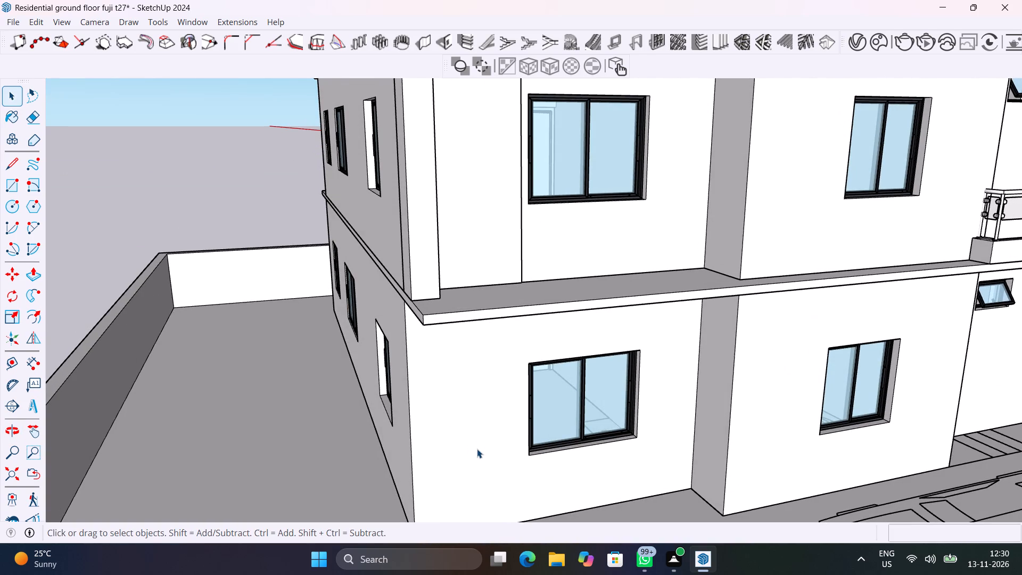
{"action": "key", "text": "r"}
{"action": "scroll", "coordinate": [476, 426], "scroll_direction": "down", "scroll_amount": 4}
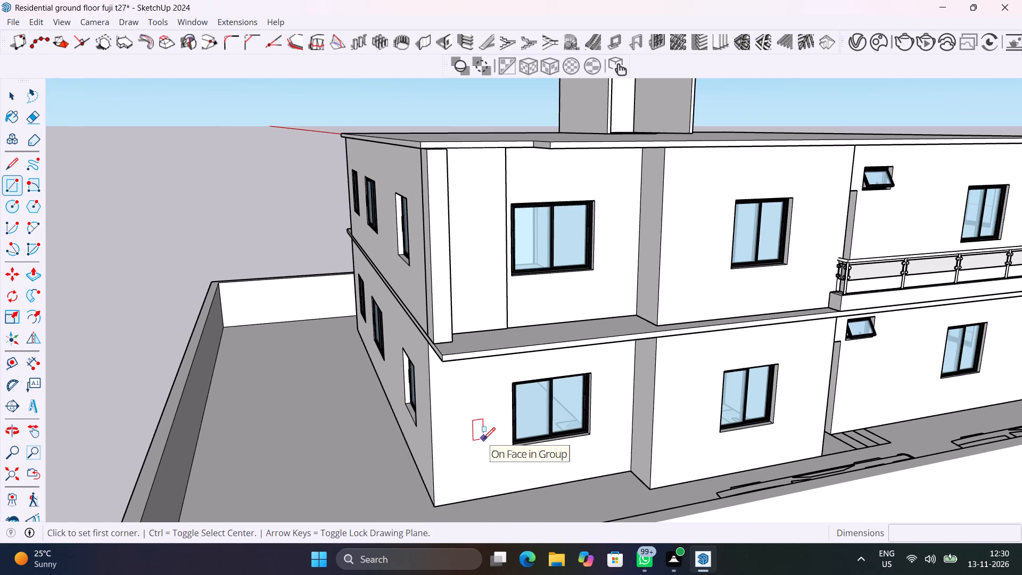
{"action": "key", "text": "space"}
{"action": "key", "text": "t"}
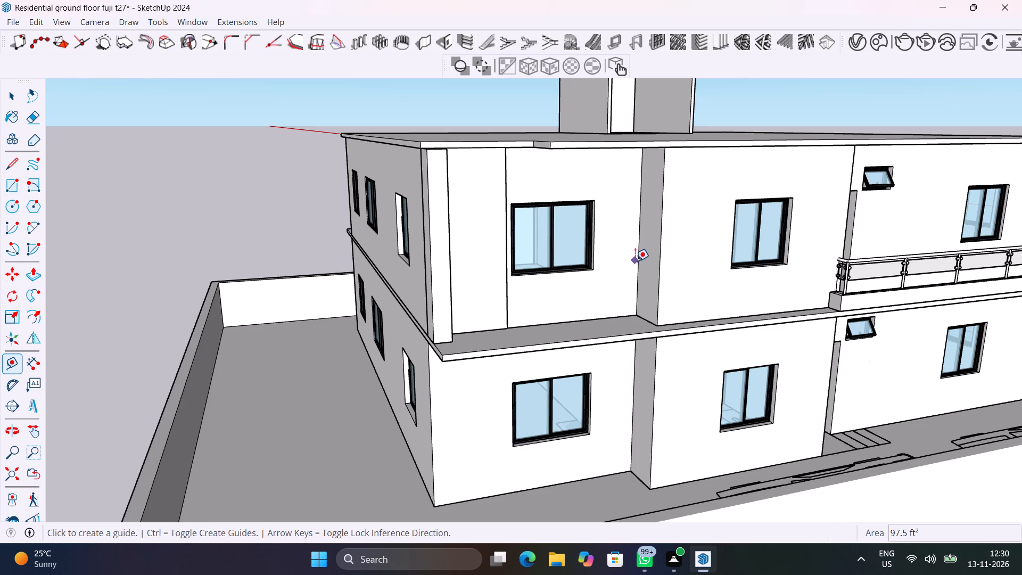
{"action": "left_click", "coordinate": [640, 260]}
{"action": "scroll", "coordinate": [519, 316], "scroll_direction": "up", "scroll_amount": 4}
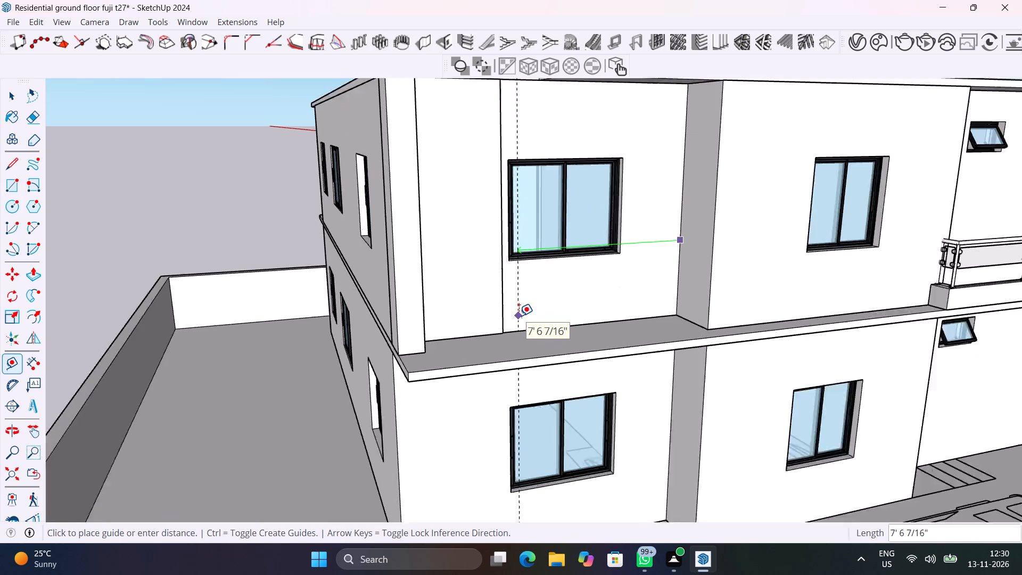
{"action": "scroll", "coordinate": [519, 316], "scroll_direction": "up", "scroll_amount": 2}
{"action": "middle_click_drag", "start_coordinate": [519, 316], "coordinate": [427, 316]}
{"action": "scroll", "coordinate": [394, 310], "scroll_direction": "up", "scroll_amount": 5}
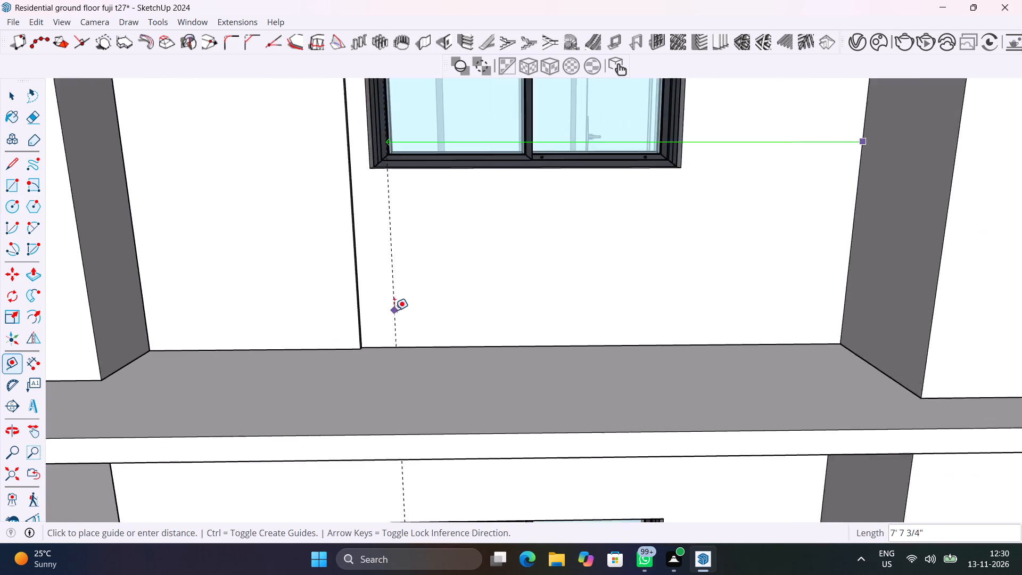
{"action": "scroll", "coordinate": [394, 310], "scroll_direction": "up", "scroll_amount": 18}
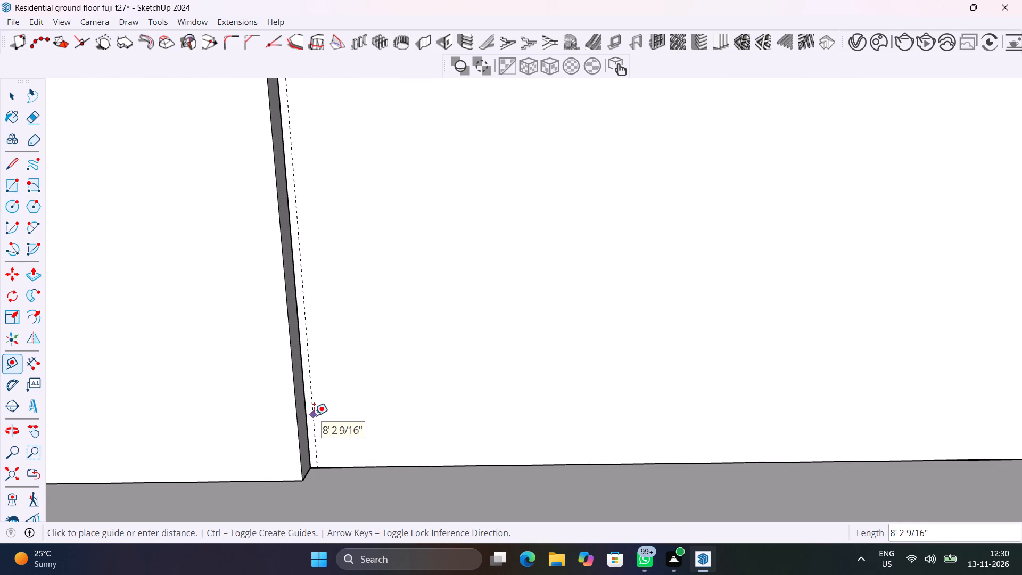
{"action": "left_click", "coordinate": [308, 409]}
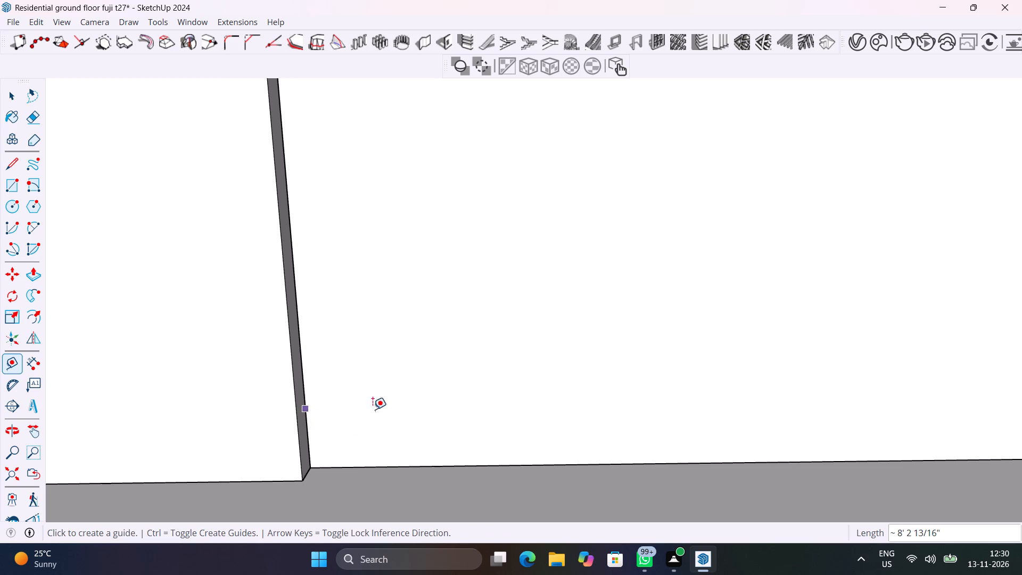
{"action": "scroll", "coordinate": [400, 402], "scroll_direction": "down", "scroll_amount": 20}
{"action": "scroll", "coordinate": [400, 402], "scroll_direction": "down", "scroll_amount": 2}
{"action": "key", "text": "space"}
Draw a rectangle about 4'6" by 10' on the ground-floor front wall, from the guide's base to the wall's upper corner.
{"action": "scroll", "coordinate": [425, 409], "scroll_direction": "down", "scroll_amount": 7}
{"action": "middle_click_drag", "start_coordinate": [483, 451], "coordinate": [542, 382]}
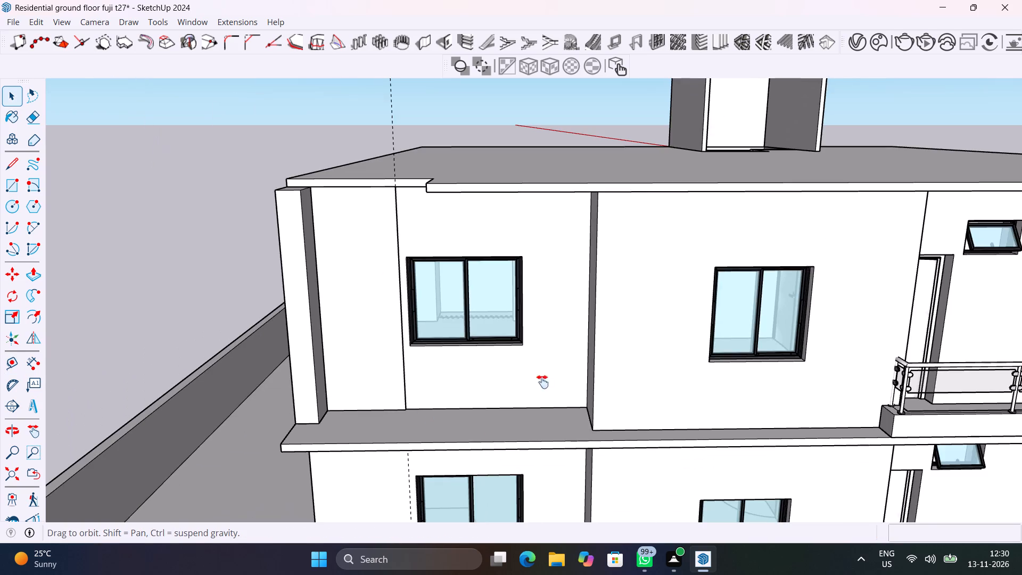
{"action": "middle_click_drag", "start_coordinate": [542, 382], "coordinate": [711, 290]}
{"action": "key", "text": "r"}
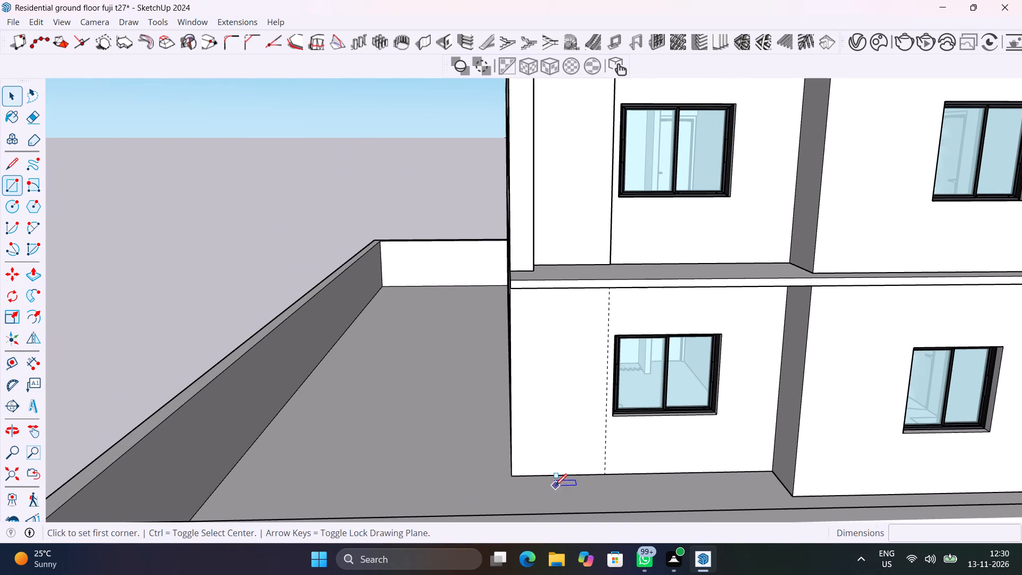
{"action": "scroll", "coordinate": [604, 472], "scroll_direction": "up", "scroll_amount": 5}
{"action": "left_click", "coordinate": [606, 475]}
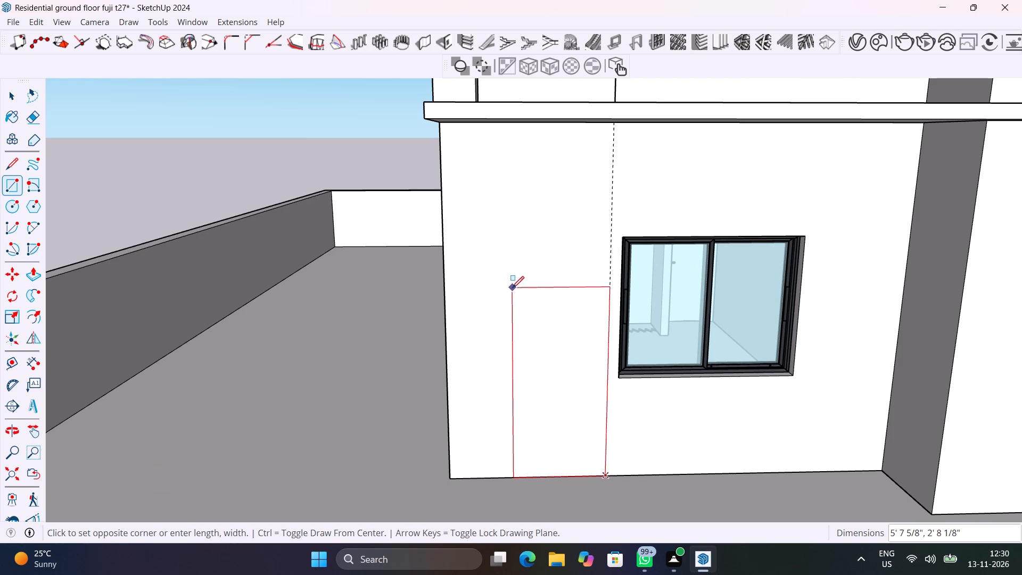
{"action": "scroll", "coordinate": [512, 287], "scroll_direction": "down", "scroll_amount": 3}
{"action": "scroll", "coordinate": [464, 178], "scroll_direction": "up", "scroll_amount": 5}
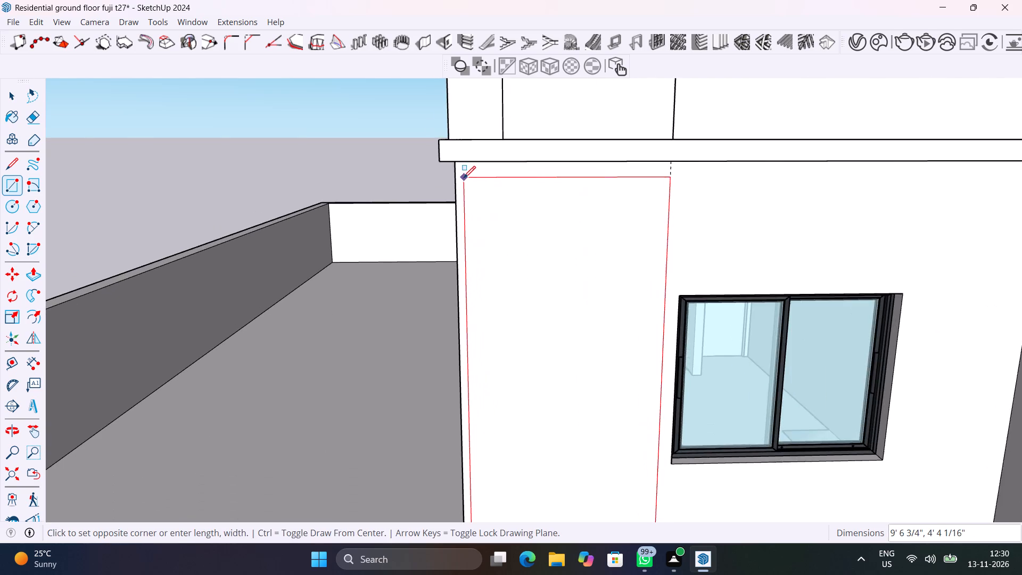
{"action": "middle_click_drag", "start_coordinate": [464, 177], "coordinate": [507, 111]}
{"action": "middle_click_drag", "start_coordinate": [507, 111], "coordinate": [523, 179]}
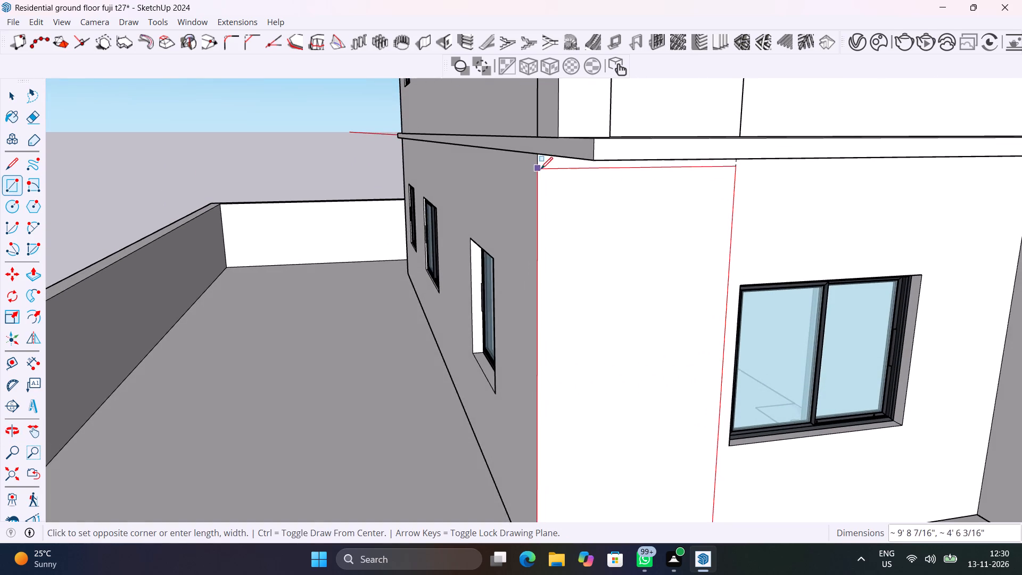
{"action": "scroll", "coordinate": [543, 165], "scroll_direction": "up", "scroll_amount": 6}
{"action": "middle_click_drag", "start_coordinate": [543, 163], "coordinate": [538, 108]}
{"action": "scroll", "coordinate": [538, 109], "scroll_direction": "up", "scroll_amount": 1}
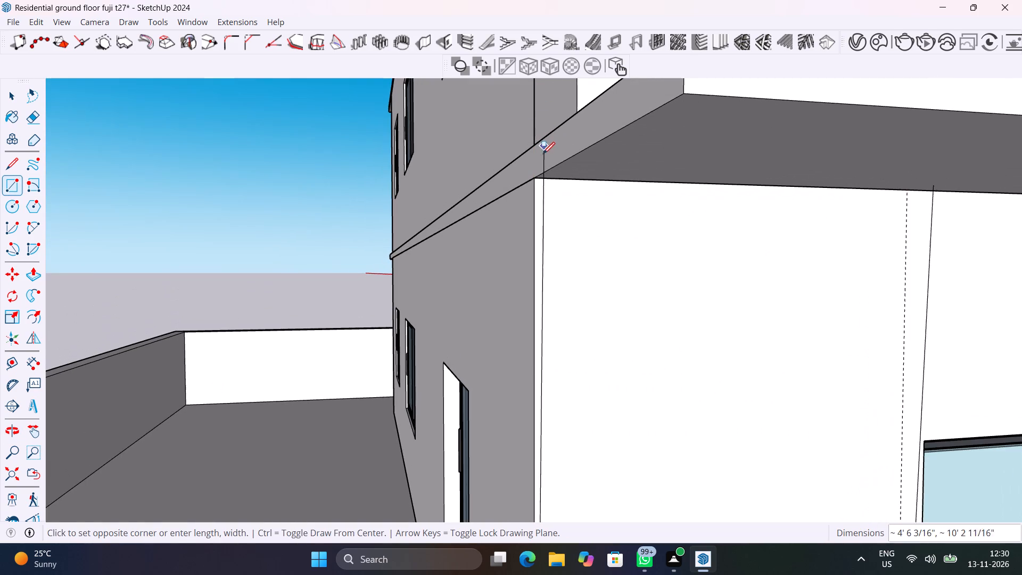
{"action": "left_click", "coordinate": [536, 180]}
{"action": "key", "text": "space"}
Push/Pull the ground-floor corner panel's face outward by 1".
{"action": "left_click", "coordinate": [695, 281]}
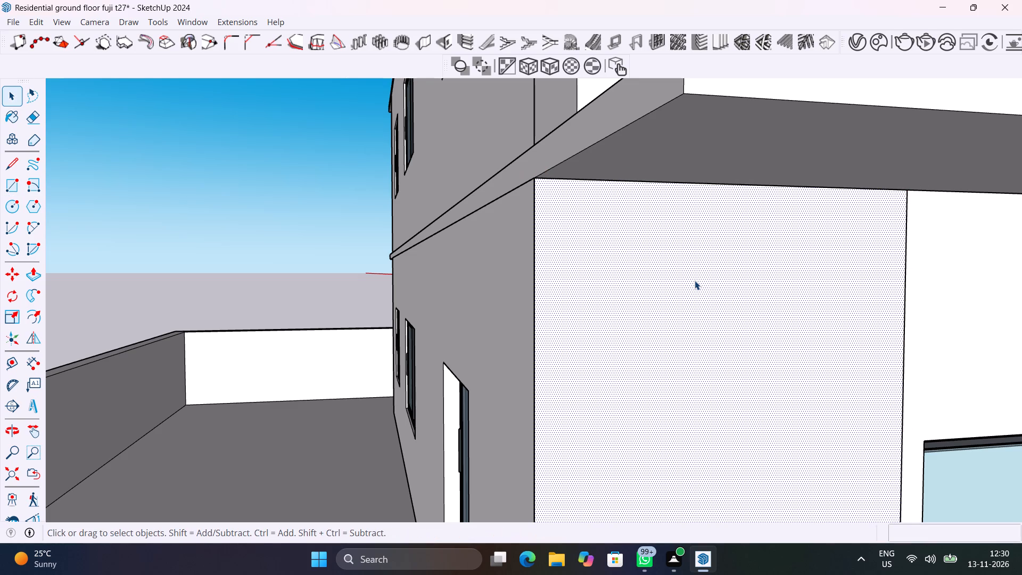
{"action": "key", "text": "p"}
{"action": "left_click", "coordinate": [695, 281]}
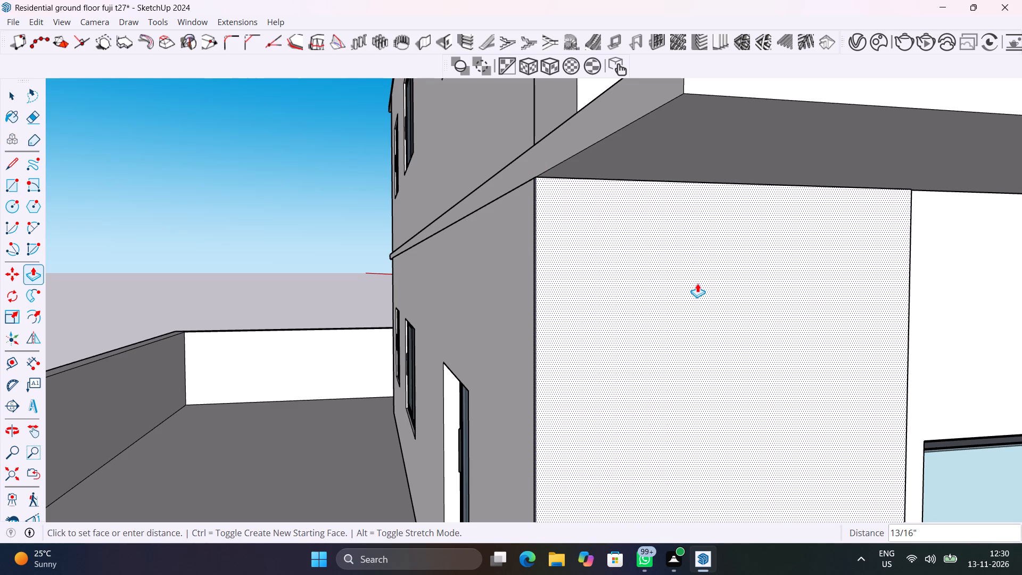
{"action": "type", "text": "1\""}
{"action": "key", "text": "Return"}
{"action": "key", "text": "space"}
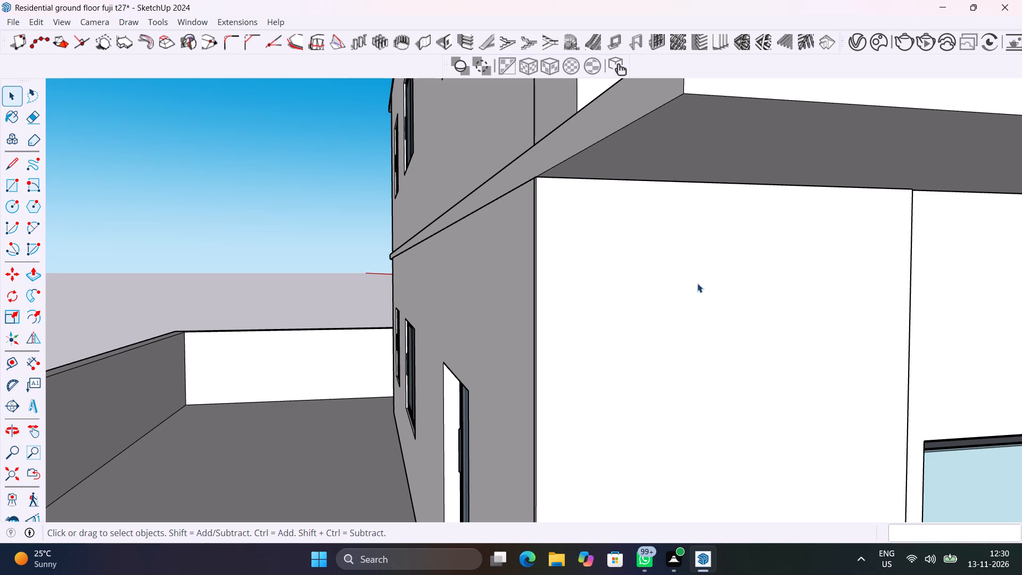
Select all the geometry of the ground-floor corner panel and make it a group.
{"action": "double_click", "coordinate": [697, 283]}
{"action": "left_click", "coordinate": [697, 283]}
{"action": "middle_click_drag", "start_coordinate": [702, 286], "coordinate": [842, 334]}
{"action": "triple_click", "coordinate": [620, 310]}
{"action": "right_click", "coordinate": [620, 310]}
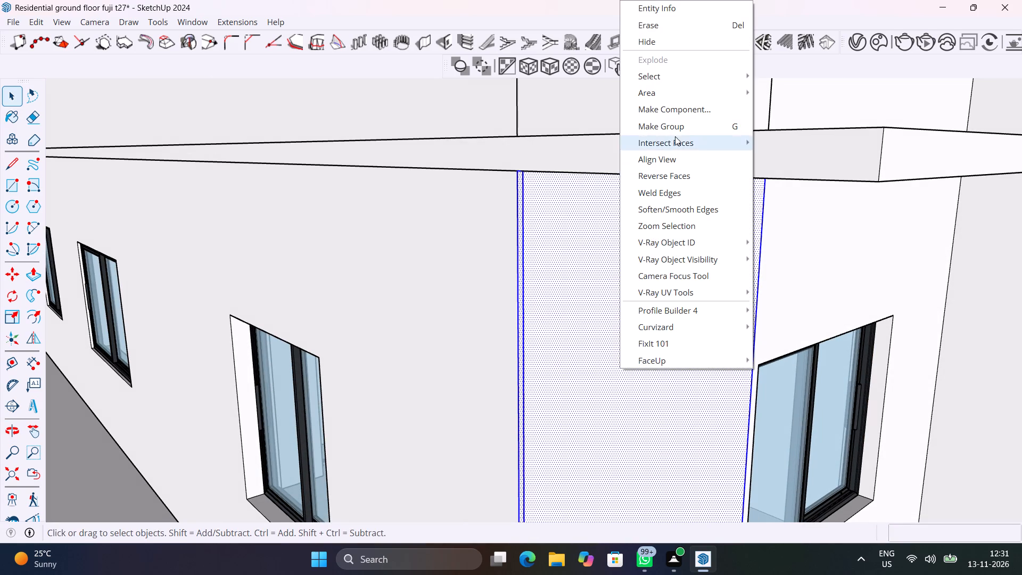
{"action": "left_click", "coordinate": [677, 125]}
{"action": "scroll", "coordinate": [564, 326], "scroll_direction": "down", "scroll_amount": 20}
{"action": "scroll", "coordinate": [564, 326], "scroll_direction": "down", "scroll_amount": 1}
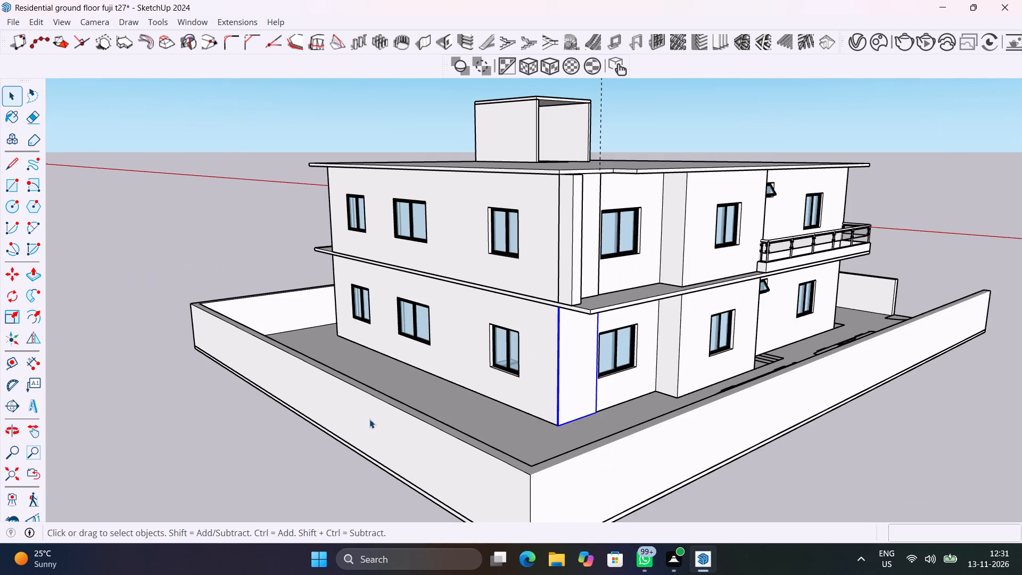
{"action": "left_click", "coordinate": [292, 478]}
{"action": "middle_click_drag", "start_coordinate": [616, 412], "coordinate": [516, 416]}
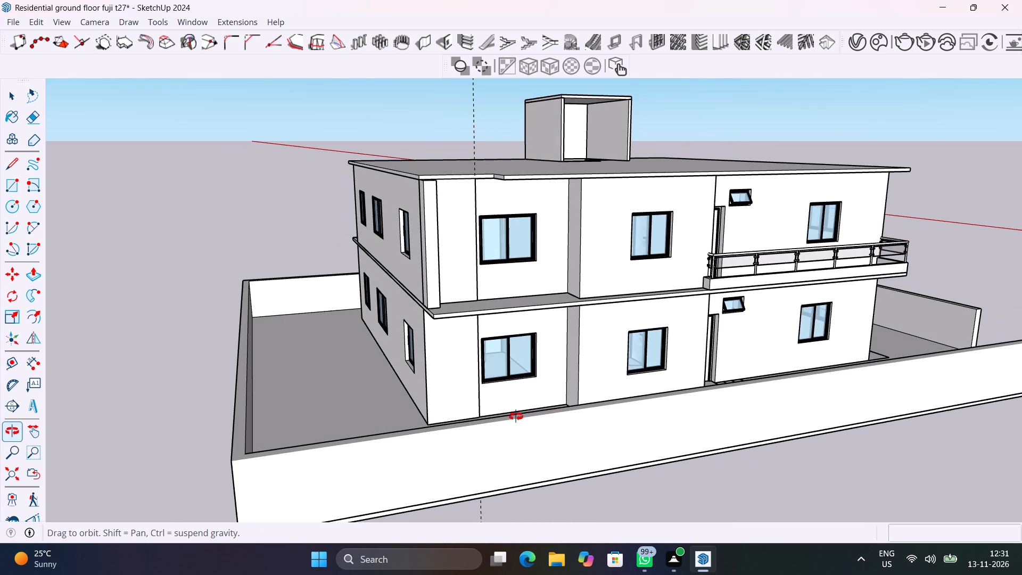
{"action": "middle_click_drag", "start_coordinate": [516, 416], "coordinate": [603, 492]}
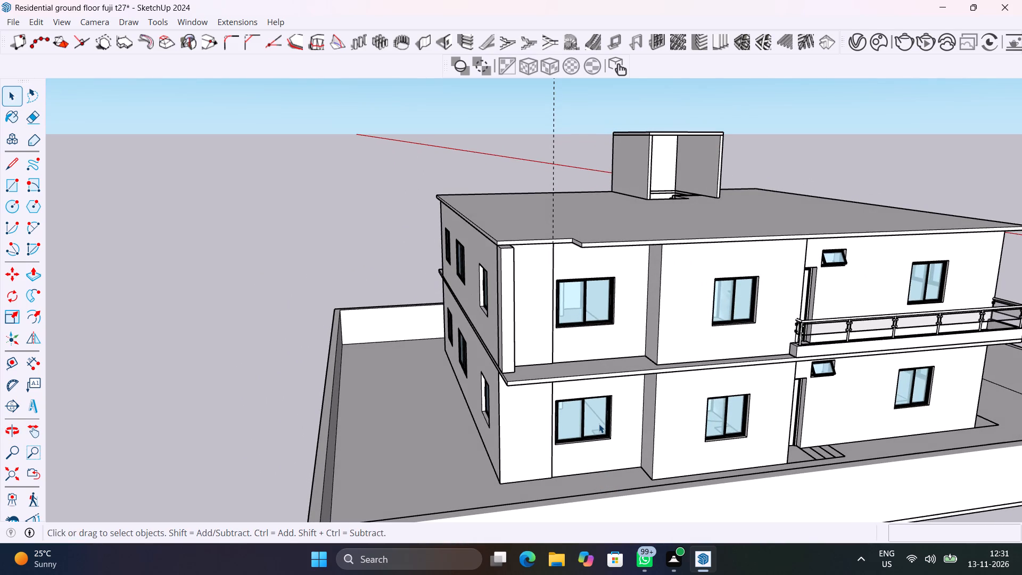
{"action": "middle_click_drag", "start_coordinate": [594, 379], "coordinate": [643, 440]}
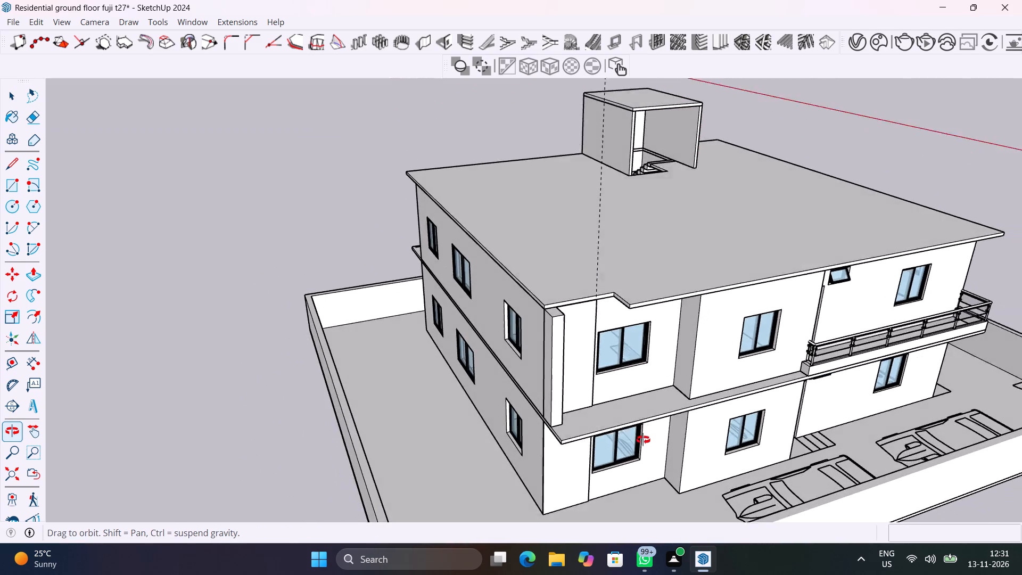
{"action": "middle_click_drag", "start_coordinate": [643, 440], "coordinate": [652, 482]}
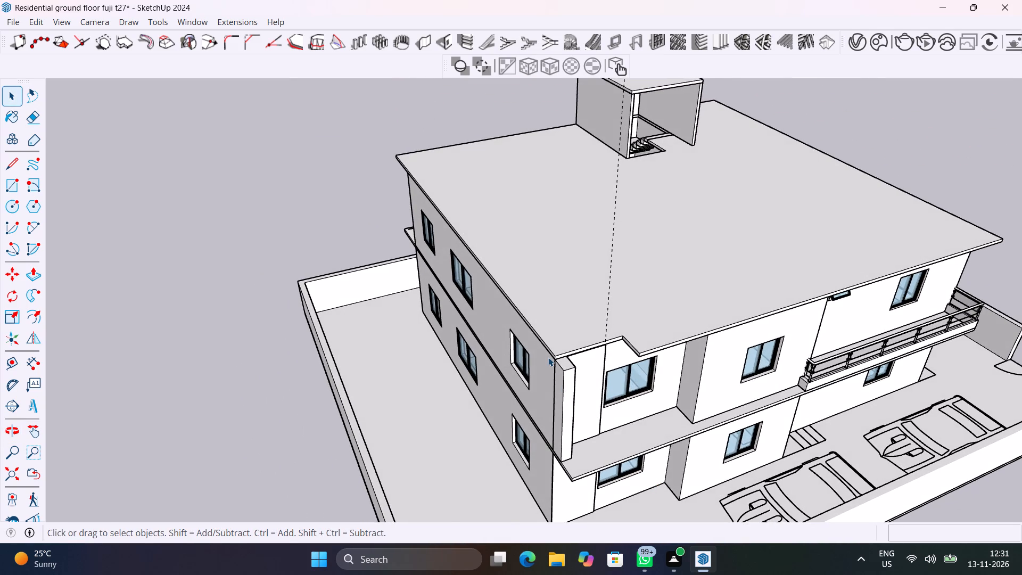
Push/Pull the corner pillar's top face up by about 4", to the roof slab's upper edge.
{"action": "scroll", "coordinate": [550, 357], "scroll_direction": "up", "scroll_amount": 10}
{"action": "left_click", "coordinate": [587, 367]}
{"action": "double_click", "coordinate": [587, 367]}
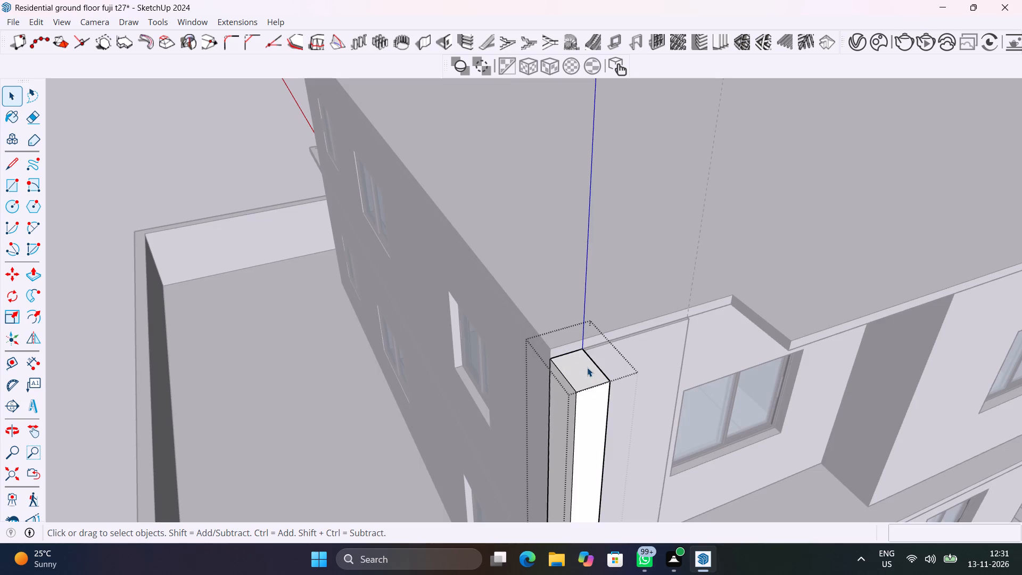
{"action": "left_click", "coordinate": [587, 367]}
{"action": "key", "text": "p"}
{"action": "left_click", "coordinate": [587, 367]}
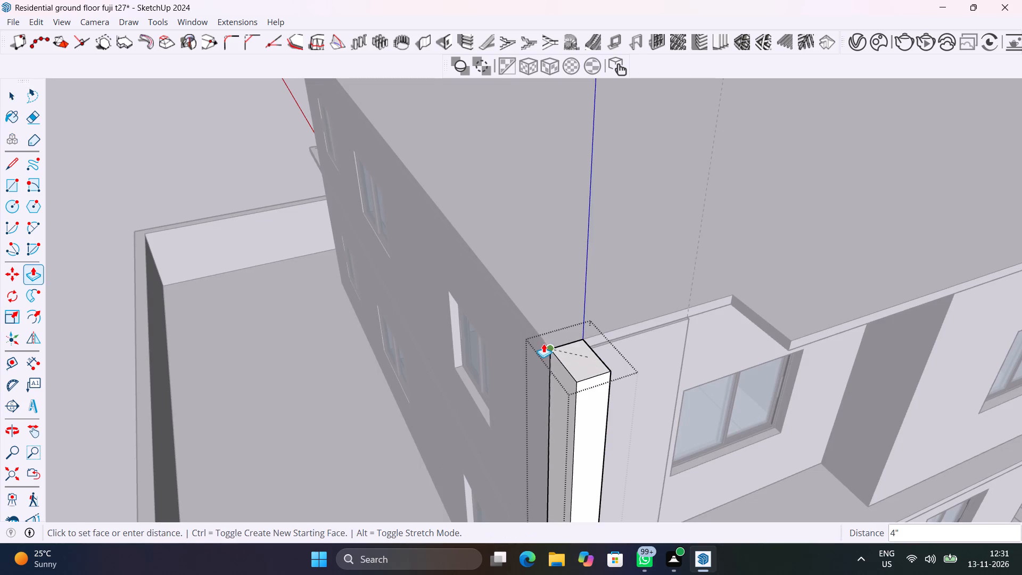
{"action": "left_click", "coordinate": [547, 343]}
{"action": "key", "text": "space"}
{"action": "left_click", "coordinate": [122, 371]}
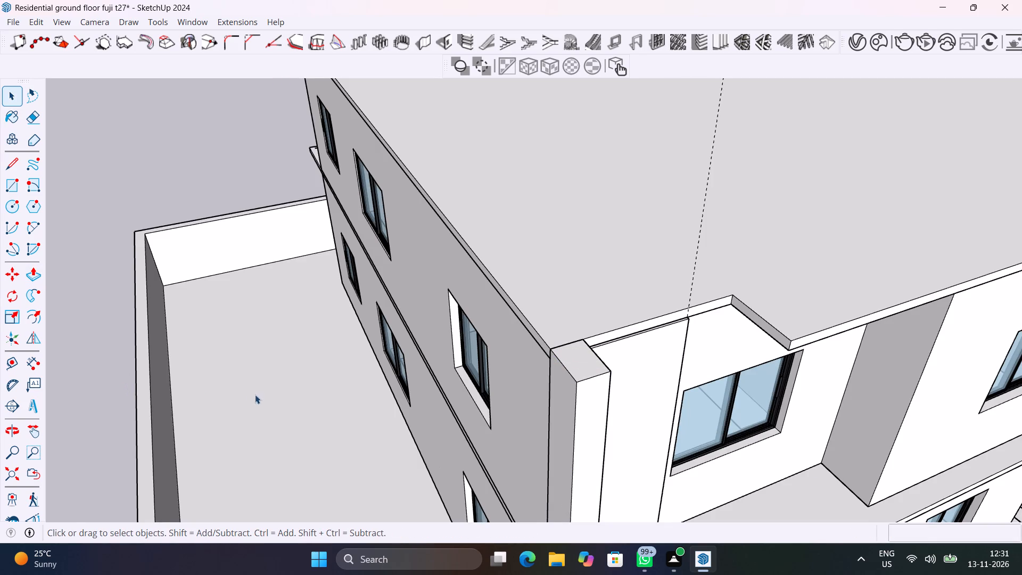
Extend the corner pillar above the roof by pushing its top face up 3'.
{"action": "middle_click_drag", "start_coordinate": [255, 393], "coordinate": [316, 434]}
{"action": "left_click", "coordinate": [617, 423]}
{"action": "triple_click", "coordinate": [617, 423]}
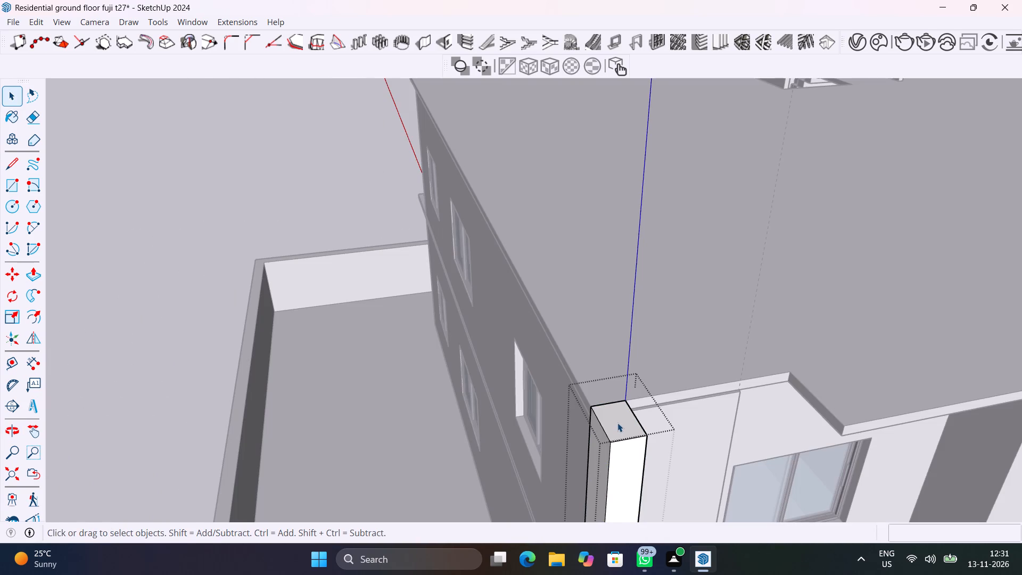
{"action": "left_click", "coordinate": [617, 423]}
{"action": "key", "text": "p"}
{"action": "left_click", "coordinate": [617, 423]}
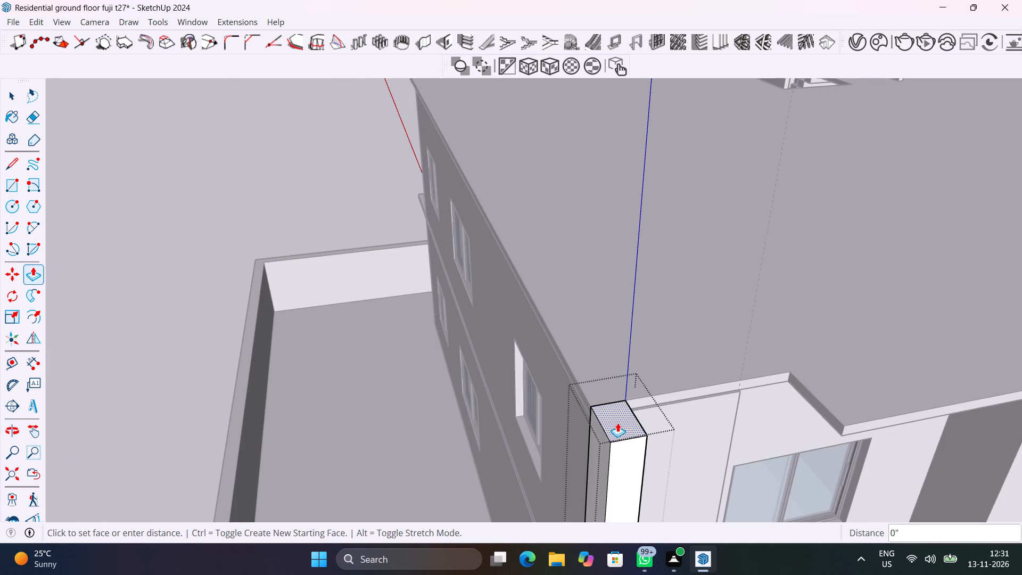
{"action": "type", "text": "3'"}
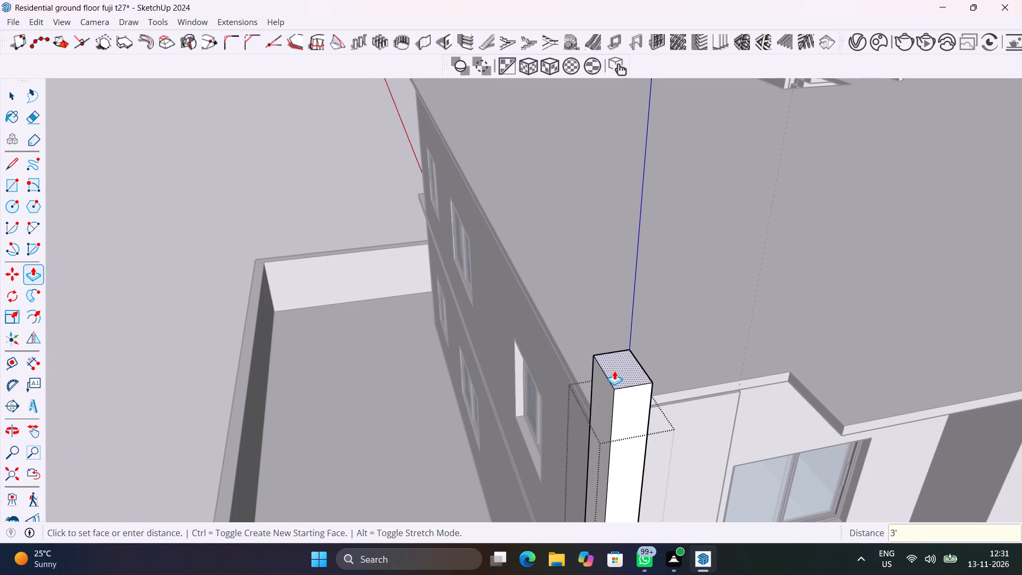
{"action": "key", "text": "Return"}
{"action": "key", "text": "space"}
{"action": "scroll", "coordinate": [614, 371], "scroll_direction": "down", "scroll_amount": 6}
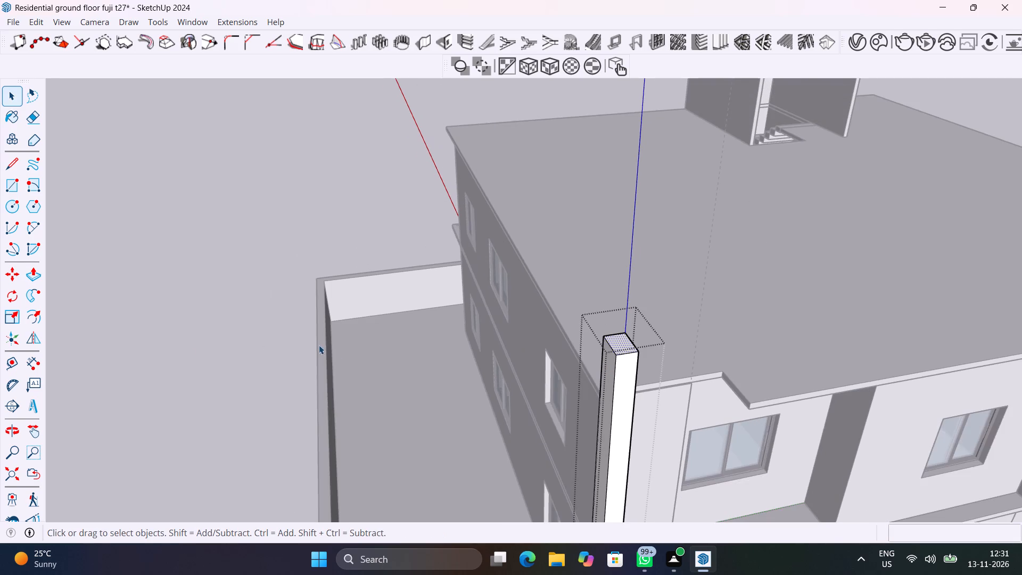
{"action": "left_click", "coordinate": [175, 353]}
Copy the top edge of the pillar's side face, on the side facing the wall panel, 1' downward.
{"action": "middle_click_drag", "start_coordinate": [341, 413], "coordinate": [234, 345]}
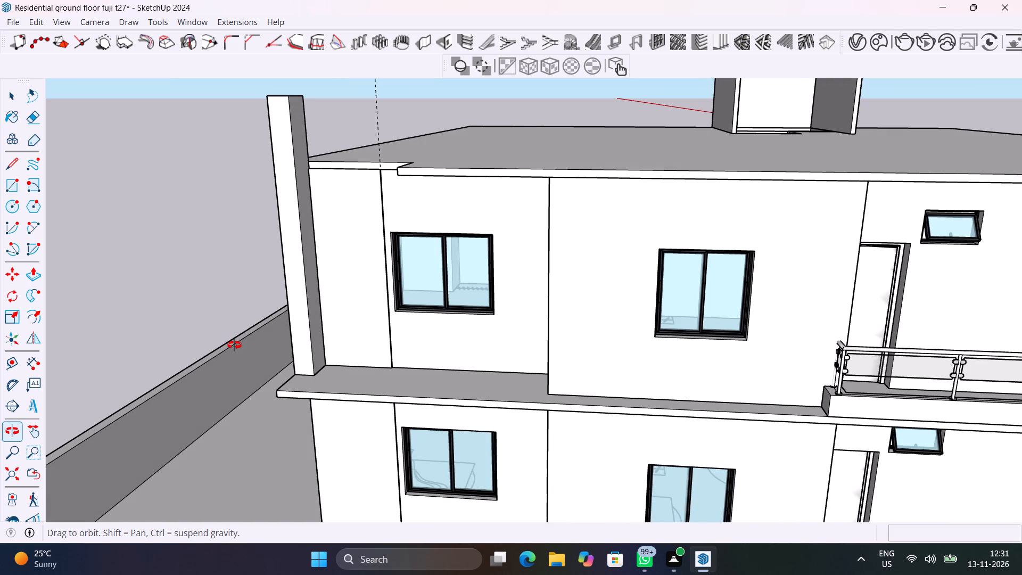
{"action": "middle_click_drag", "start_coordinate": [234, 345], "coordinate": [319, 422]}
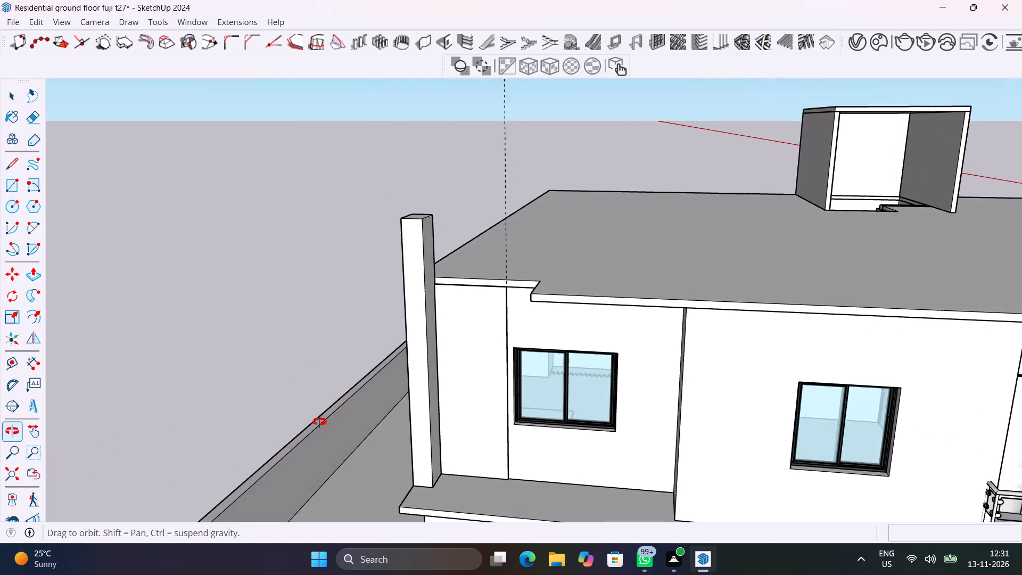
{"action": "middle_click_drag", "start_coordinate": [319, 422], "coordinate": [322, 433]}
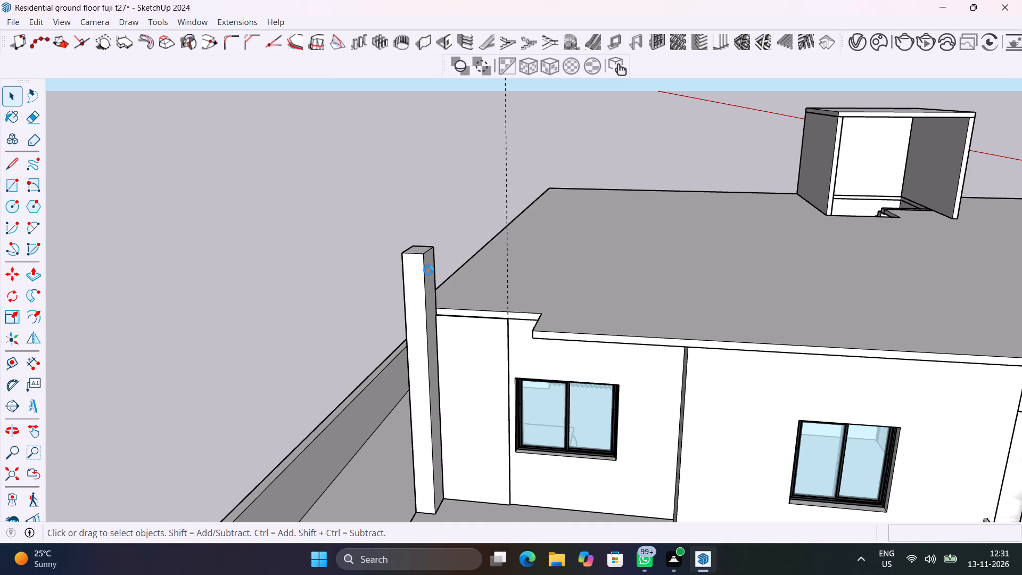
{"action": "scroll", "coordinate": [428, 252], "scroll_direction": "up", "scroll_amount": 6}
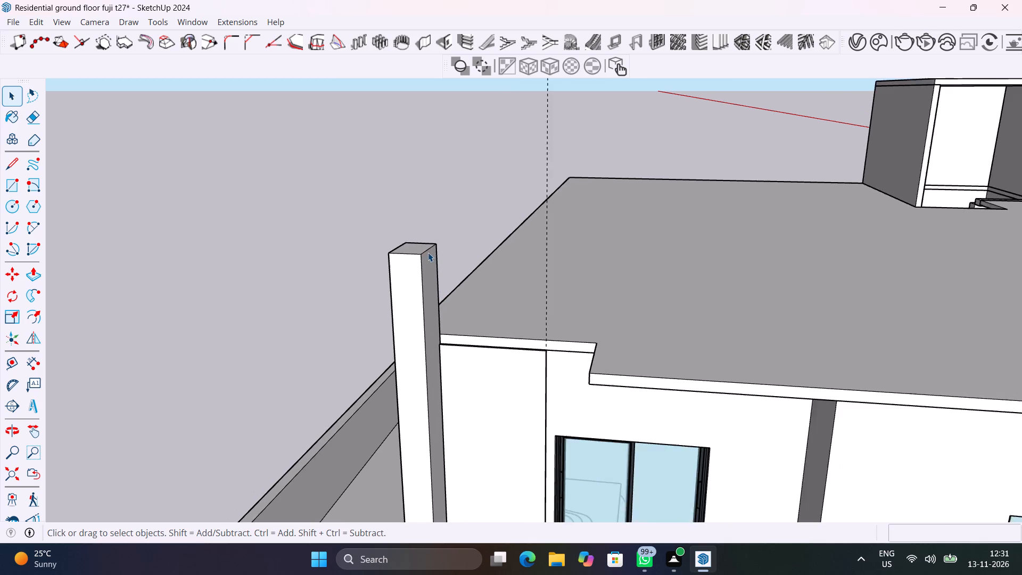
{"action": "scroll", "coordinate": [428, 252], "scroll_direction": "up", "scroll_amount": 3}
{"action": "left_click", "coordinate": [428, 249]}
{"action": "triple_click", "coordinate": [428, 249]}
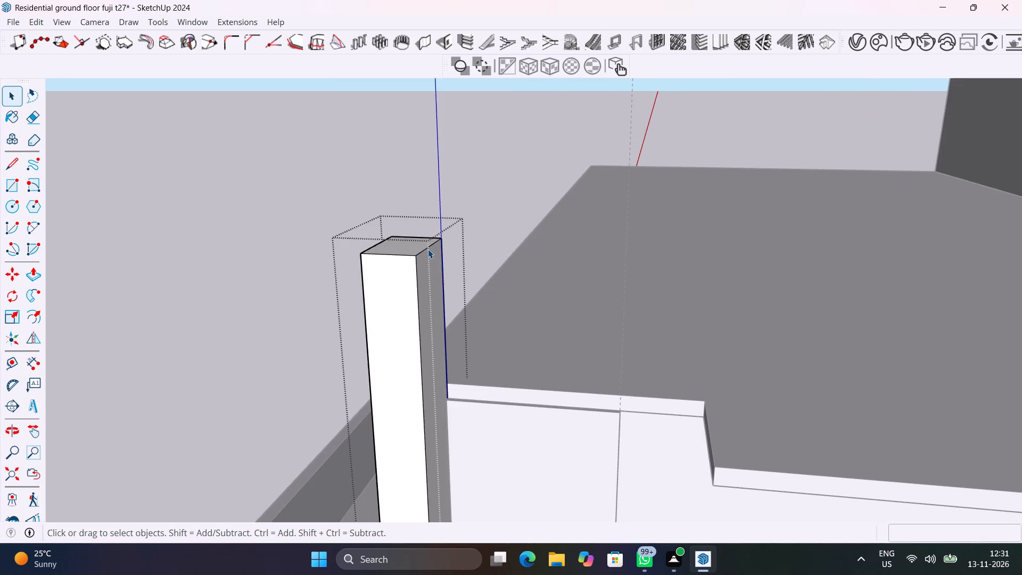
{"action": "left_click", "coordinate": [428, 249]}
{"action": "key", "text": "m"}
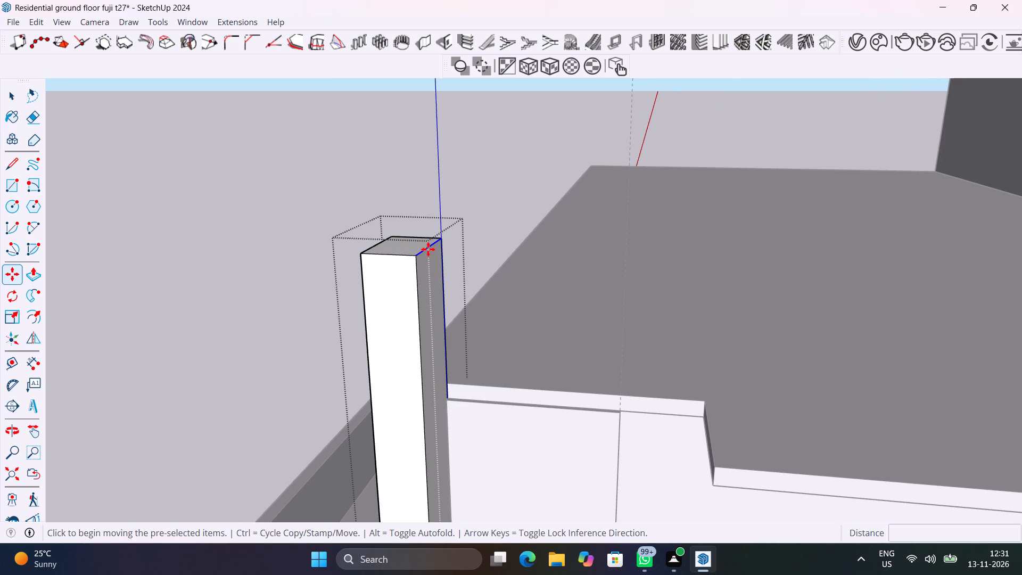
{"action": "left_click", "coordinate": [418, 261]}
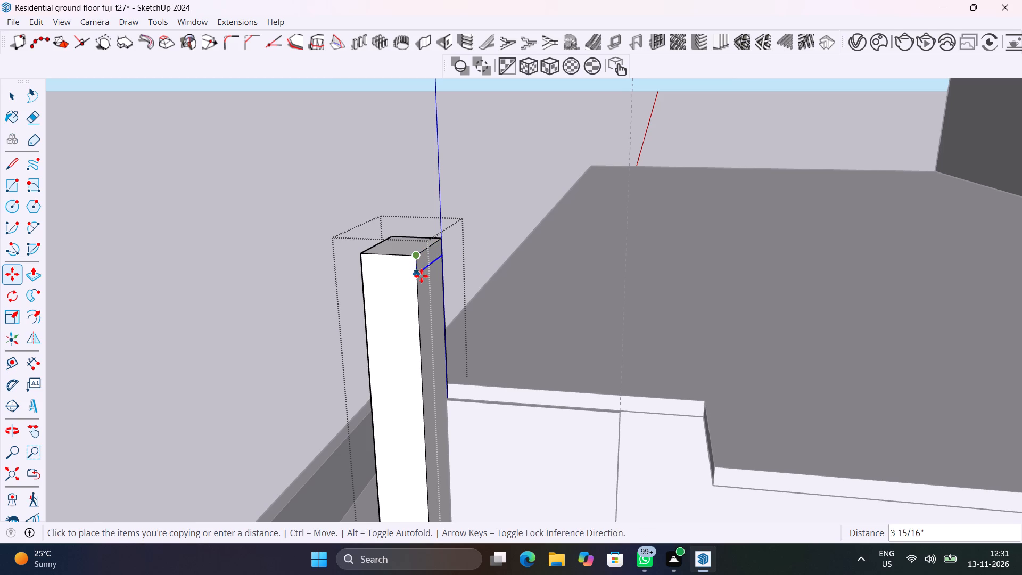
{"action": "type", "text": "1'"}
{"action": "key", "text": "Return"}
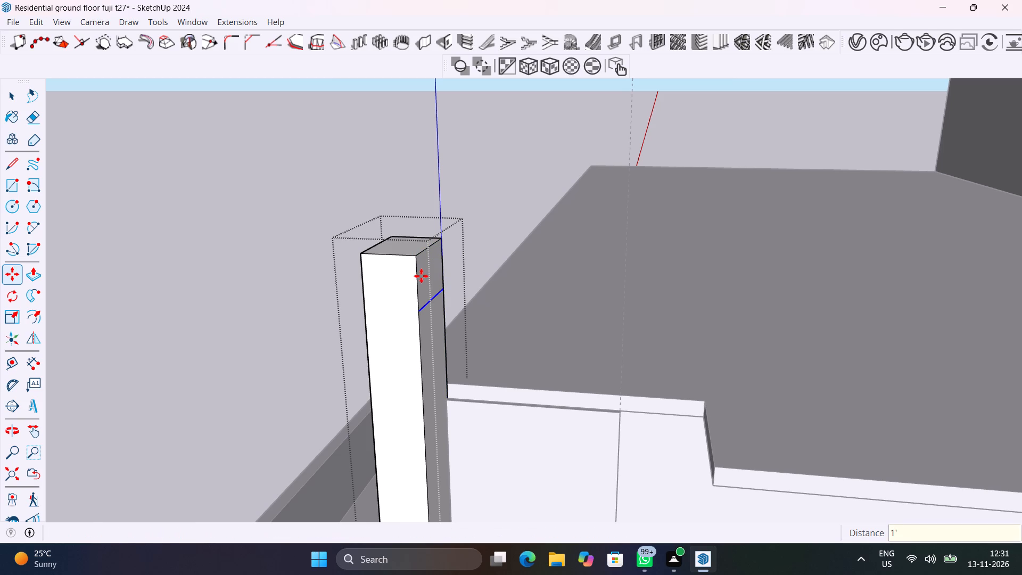
{"action": "key", "text": "space"}
{"action": "scroll", "coordinate": [421, 276], "scroll_direction": "down", "scroll_amount": 6}
{"action": "left_click", "coordinate": [344, 294]}
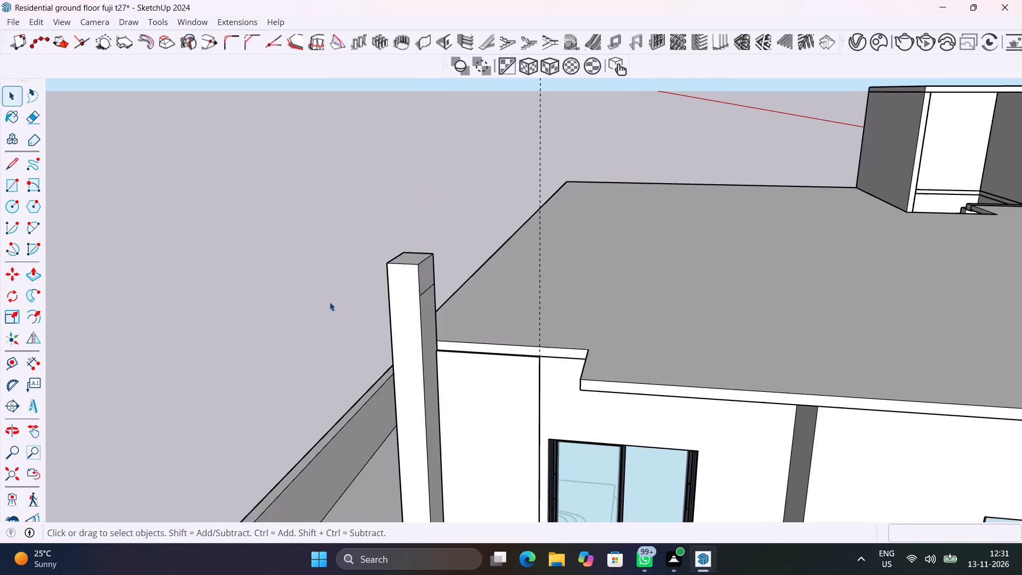
Push/Pull the upper-storey wall panel's top face up to the dividing line near the pillar's top.
{"action": "middle_click_drag", "start_coordinate": [332, 307], "coordinate": [273, 400]}
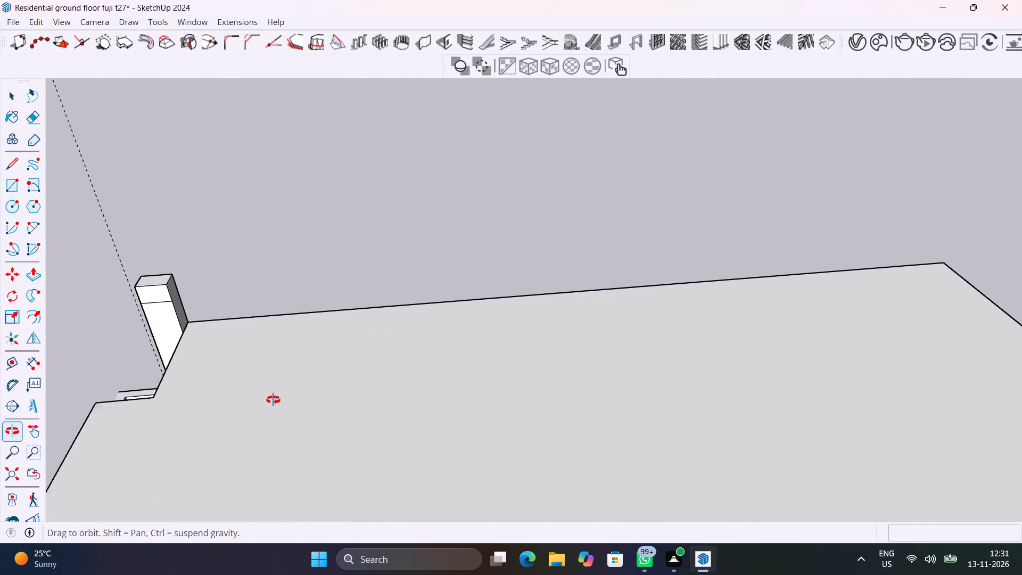
{"action": "middle_click_drag", "start_coordinate": [273, 400], "coordinate": [439, 426]}
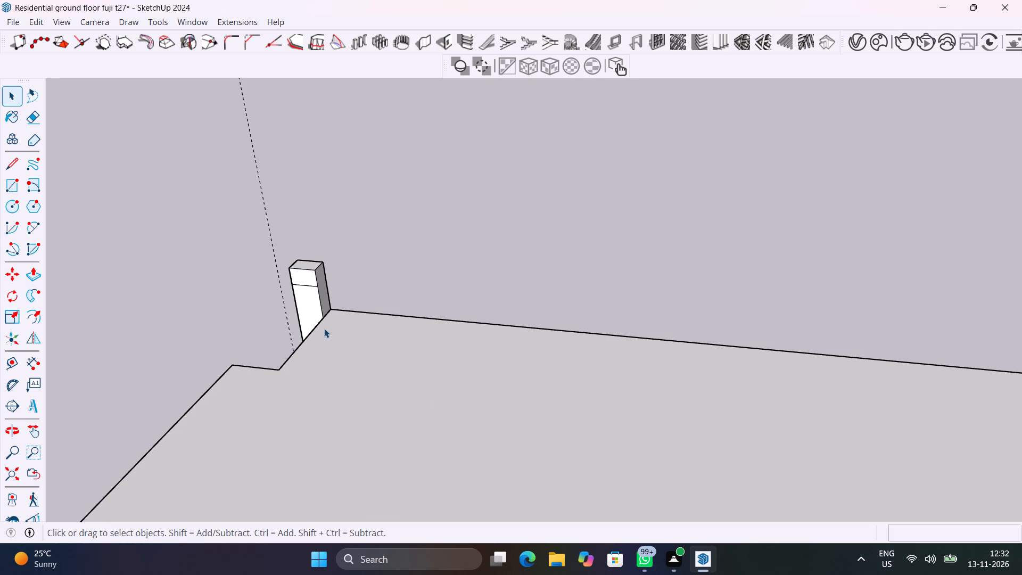
{"action": "middle_click_drag", "start_coordinate": [326, 329], "coordinate": [571, 295]}
{"action": "scroll", "coordinate": [577, 348], "scroll_direction": "up", "scroll_amount": 6}
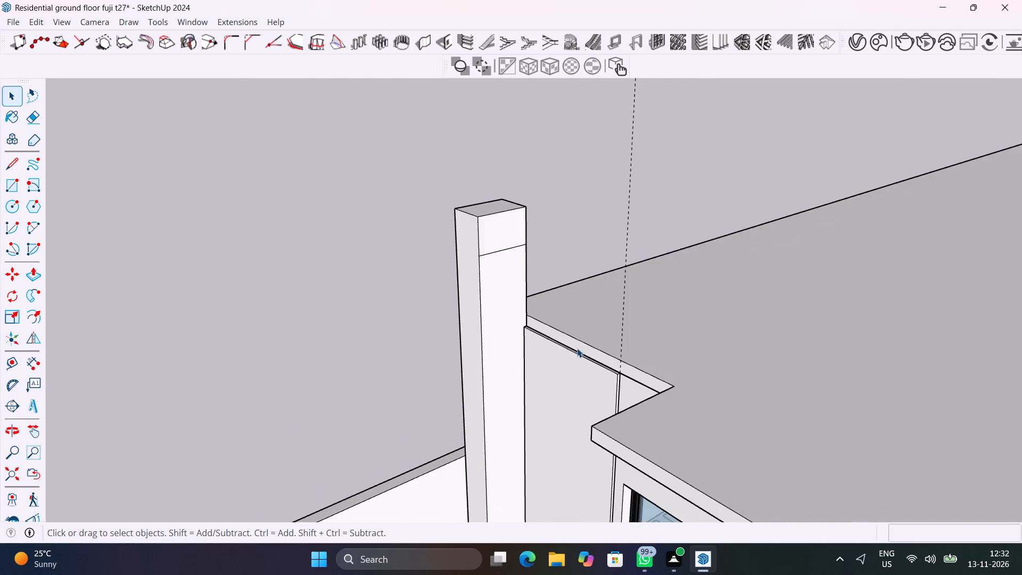
{"action": "scroll", "coordinate": [577, 350], "scroll_direction": "up", "scroll_amount": 9}
{"action": "middle_click_drag", "start_coordinate": [598, 364], "coordinate": [554, 425]}
{"action": "scroll", "coordinate": [595, 382], "scroll_direction": "up", "scroll_amount": 4}
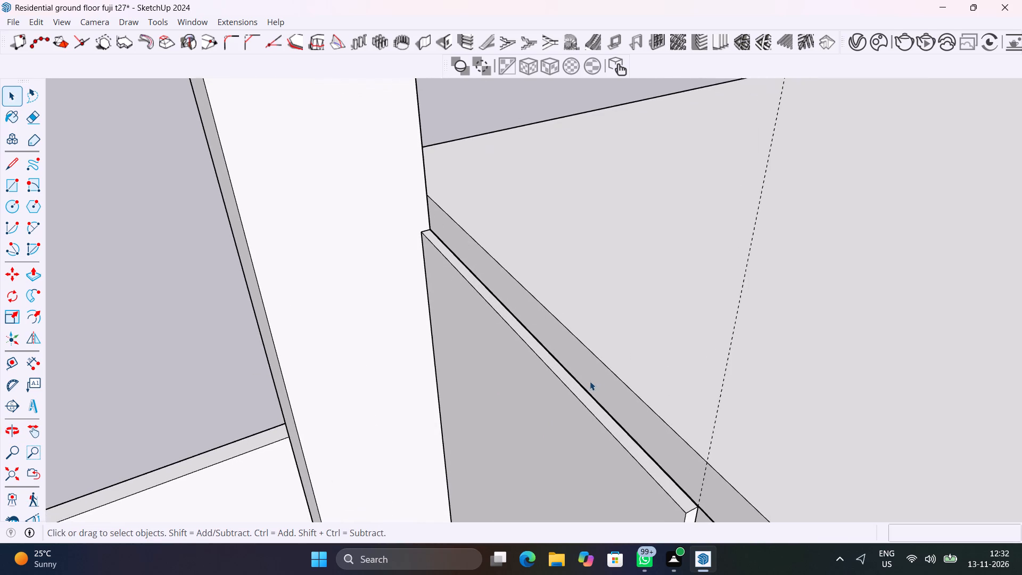
{"action": "left_click", "coordinate": [589, 407]}
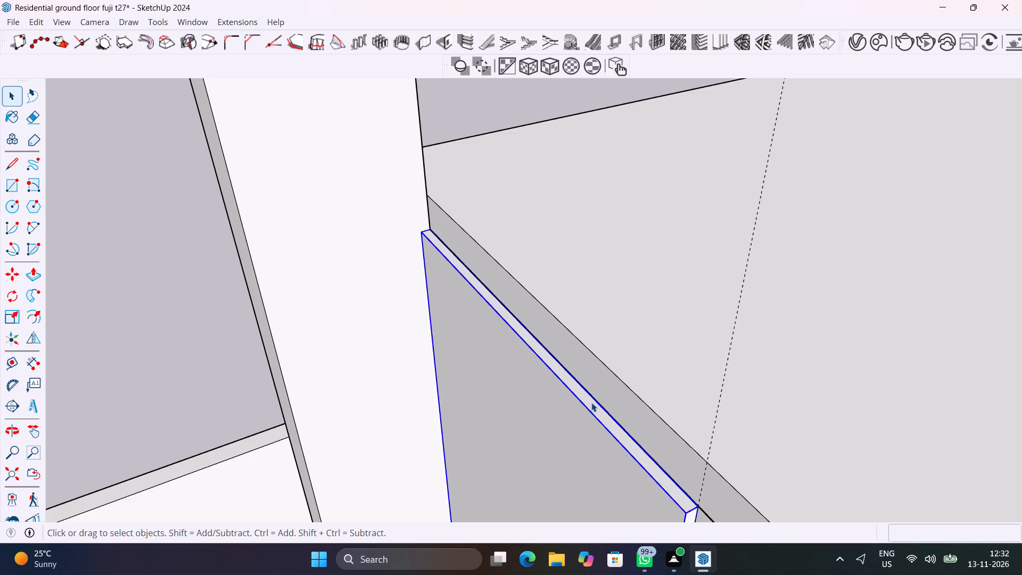
{"action": "double_click", "coordinate": [591, 402]}
{"action": "left_click", "coordinate": [591, 402]}
{"action": "left_click", "coordinate": [591, 402]}
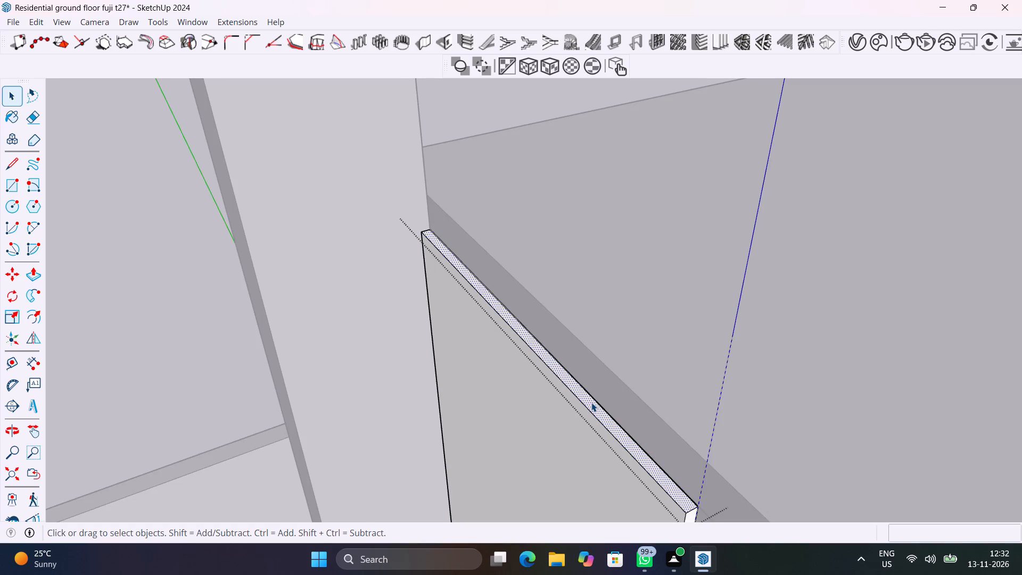
{"action": "key", "text": "p"}
{"action": "left_click", "coordinate": [591, 402]}
{"action": "scroll", "coordinate": [570, 323], "scroll_direction": "down", "scroll_amount": 12}
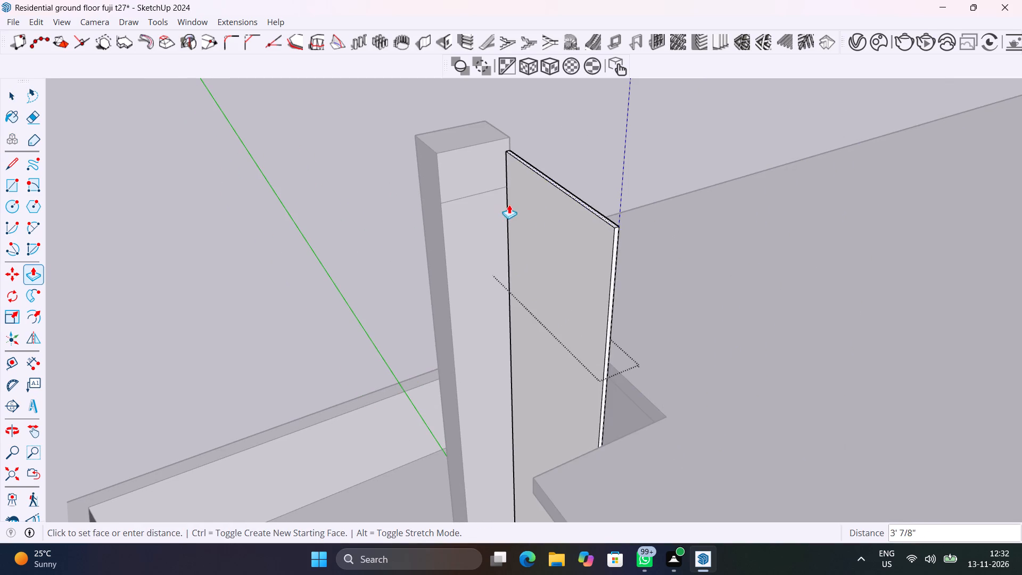
{"action": "left_click", "coordinate": [481, 191]}
{"action": "key", "text": "space"}
{"action": "left_click", "coordinate": [307, 291]}
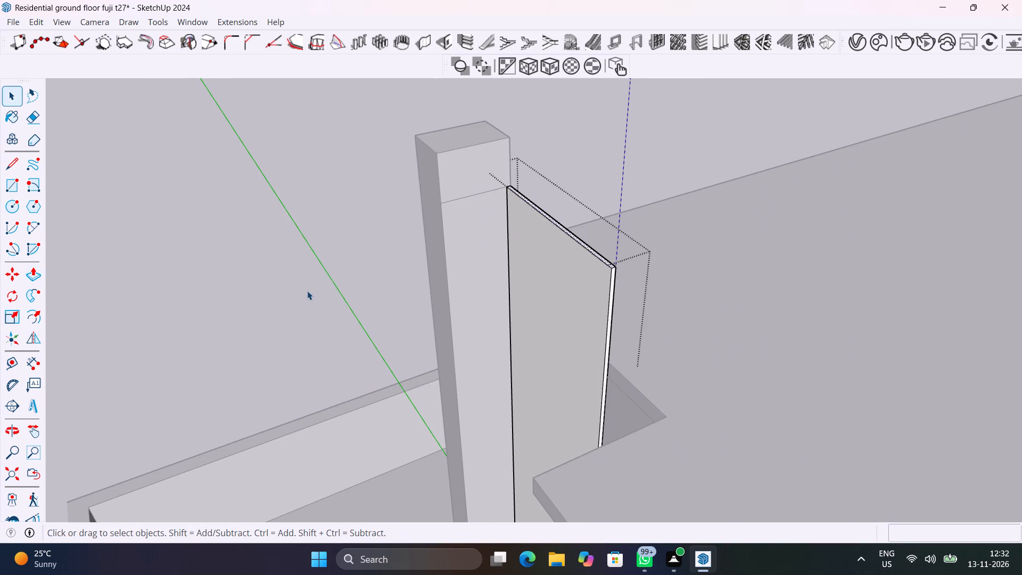
Push/Pull the pillar's 1' high top side section about 11'6" along the facade, to the front wall's recess corner.
{"action": "middle_click_drag", "start_coordinate": [473, 299], "coordinate": [612, 292]}
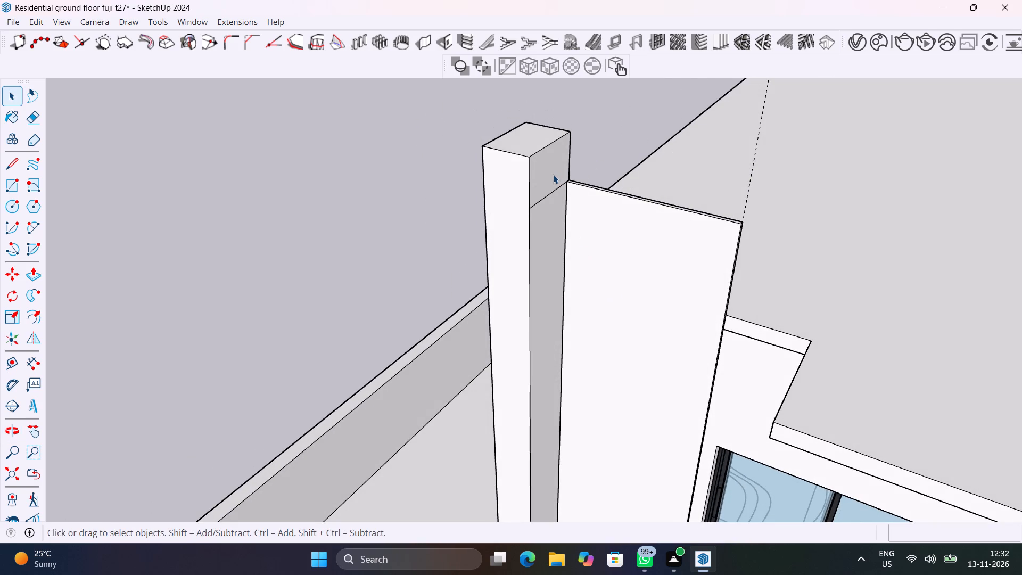
{"action": "left_click", "coordinate": [553, 175]}
{"action": "double_click", "coordinate": [553, 174]}
{"action": "left_click", "coordinate": [553, 174]}
{"action": "left_click", "coordinate": [553, 174]}
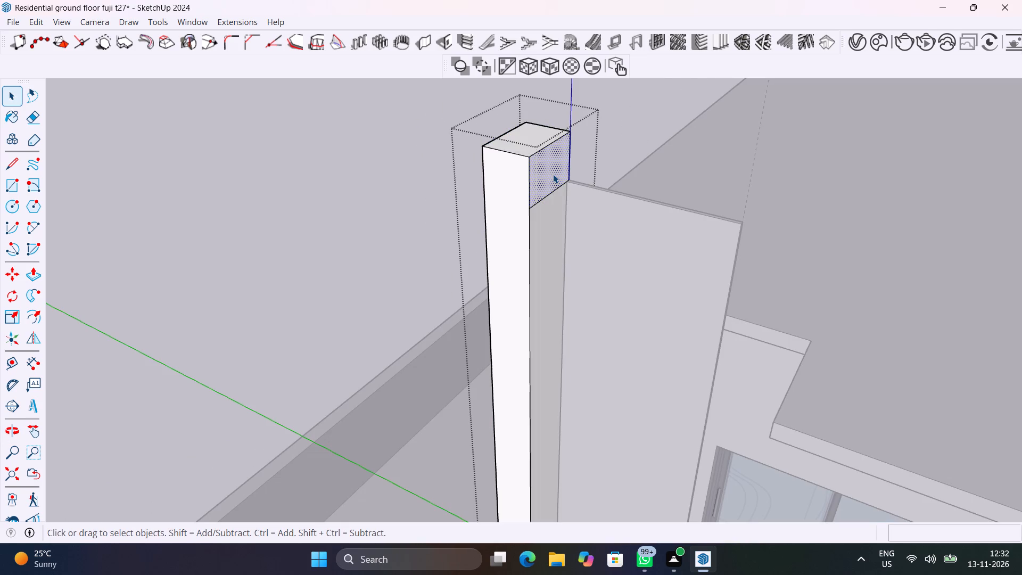
{"action": "key", "text": "p"}
{"action": "left_click", "coordinate": [553, 174]}
{"action": "scroll", "coordinate": [674, 198], "scroll_direction": "down", "scroll_amount": 7}
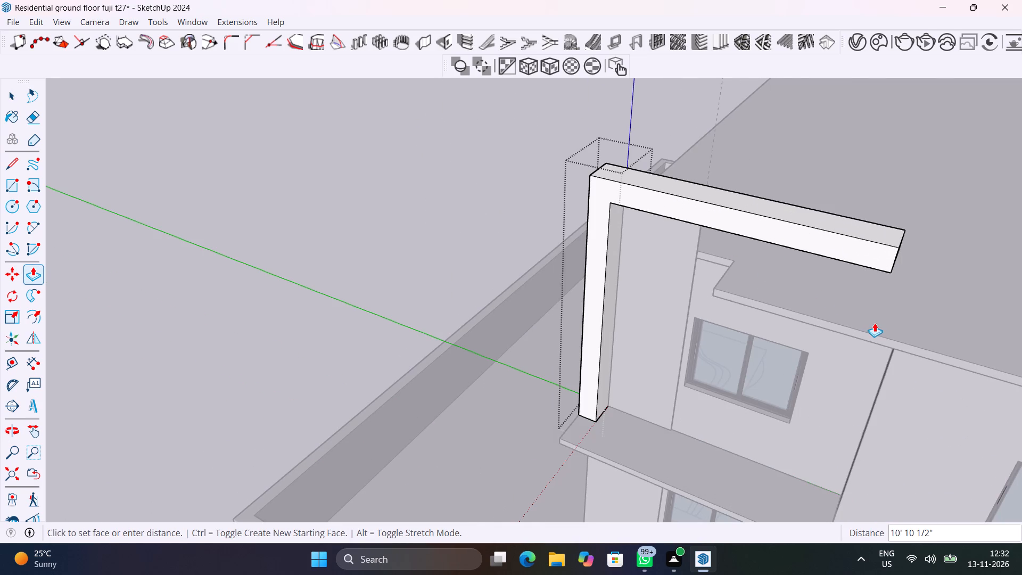
{"action": "scroll", "coordinate": [875, 323], "scroll_direction": "down", "scroll_amount": 4}
{"action": "middle_click_drag", "start_coordinate": [872, 323], "coordinate": [763, 199], "text": "shift"}
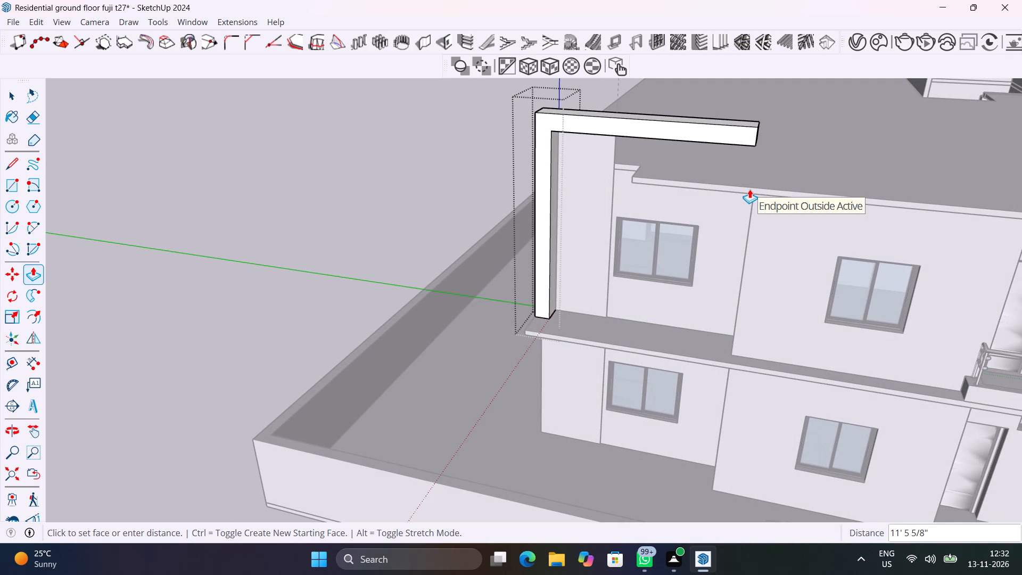
{"action": "left_click", "coordinate": [754, 195]}
{"action": "middle_click_drag", "start_coordinate": [664, 233], "coordinate": [585, 236]}
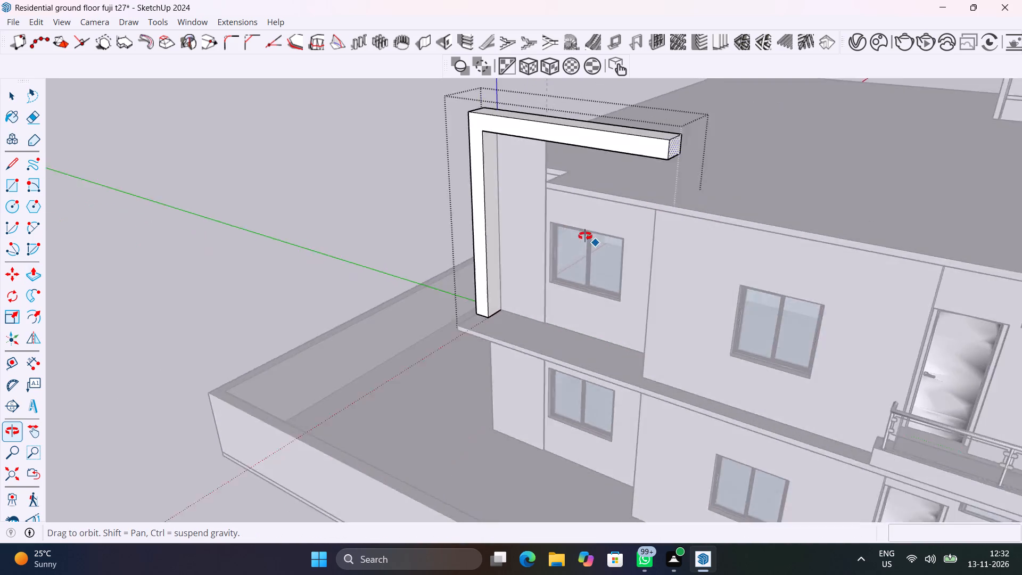
{"action": "middle_click_drag", "start_coordinate": [585, 236], "coordinate": [481, 251]}
{"action": "key", "text": "space"}
{"action": "left_click", "coordinate": [291, 235]}
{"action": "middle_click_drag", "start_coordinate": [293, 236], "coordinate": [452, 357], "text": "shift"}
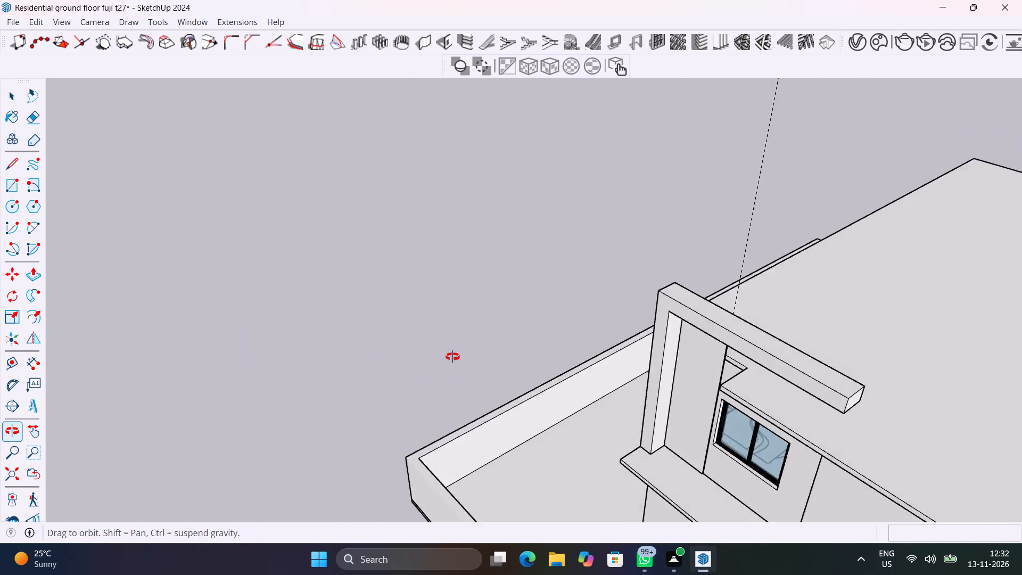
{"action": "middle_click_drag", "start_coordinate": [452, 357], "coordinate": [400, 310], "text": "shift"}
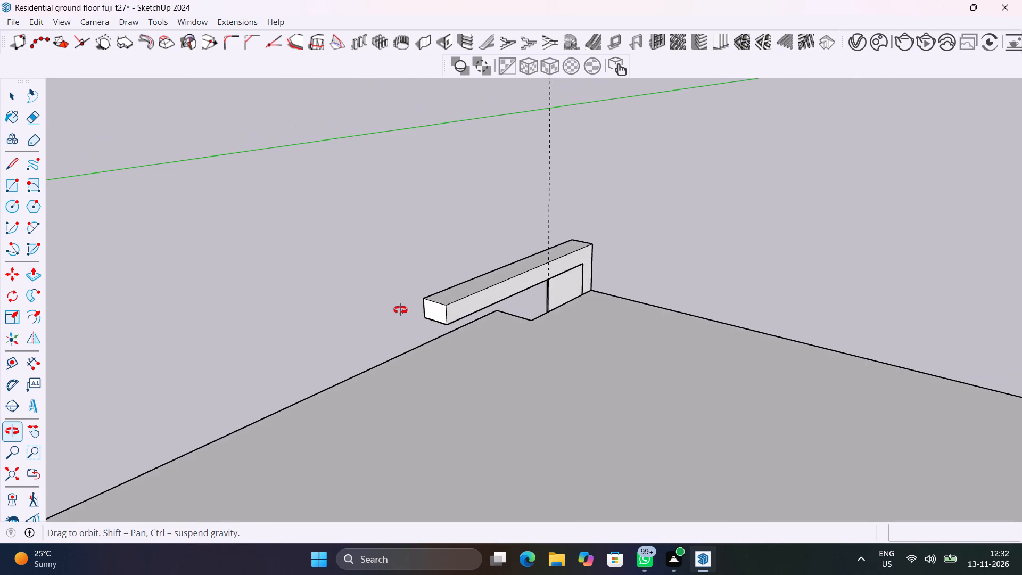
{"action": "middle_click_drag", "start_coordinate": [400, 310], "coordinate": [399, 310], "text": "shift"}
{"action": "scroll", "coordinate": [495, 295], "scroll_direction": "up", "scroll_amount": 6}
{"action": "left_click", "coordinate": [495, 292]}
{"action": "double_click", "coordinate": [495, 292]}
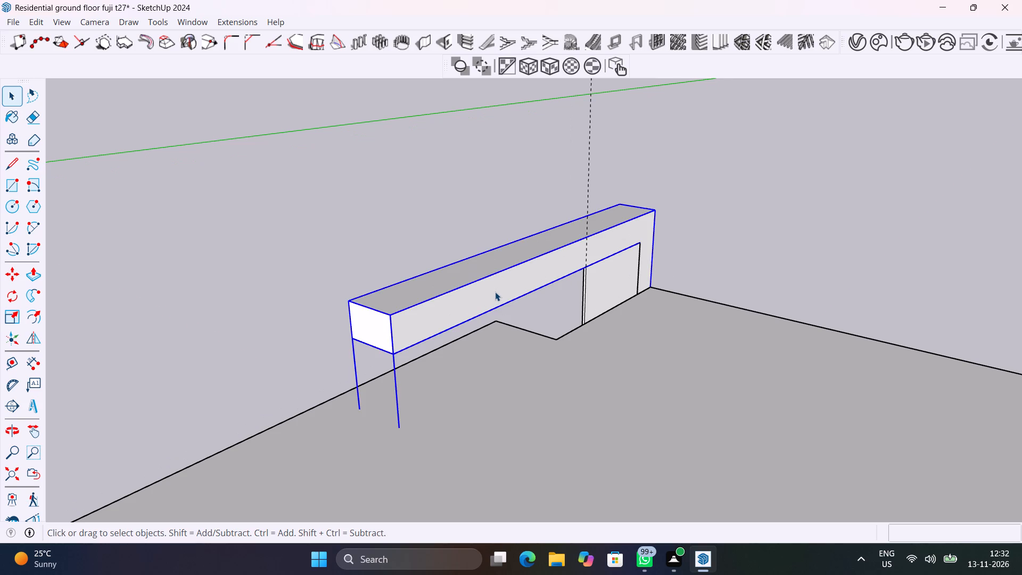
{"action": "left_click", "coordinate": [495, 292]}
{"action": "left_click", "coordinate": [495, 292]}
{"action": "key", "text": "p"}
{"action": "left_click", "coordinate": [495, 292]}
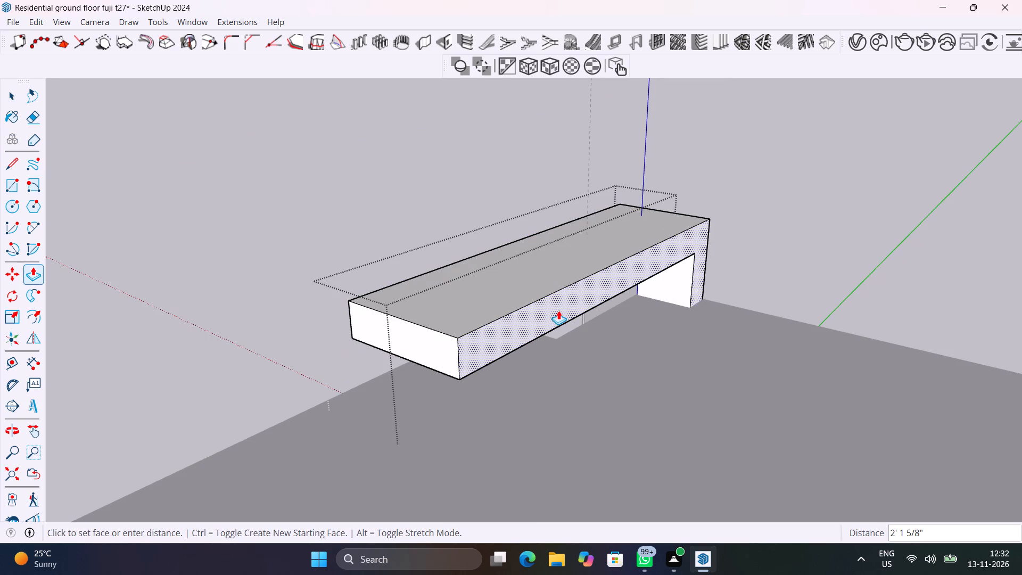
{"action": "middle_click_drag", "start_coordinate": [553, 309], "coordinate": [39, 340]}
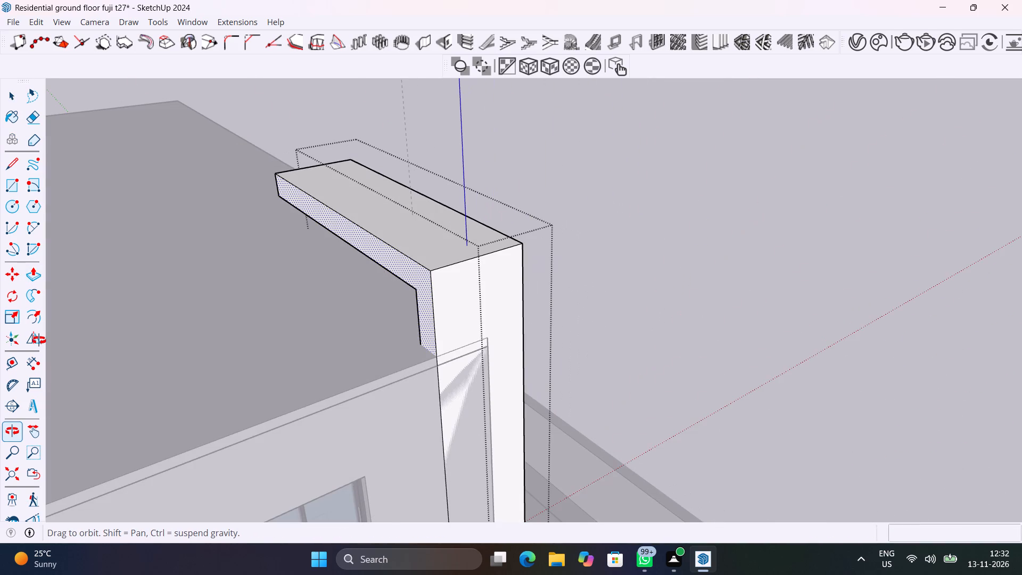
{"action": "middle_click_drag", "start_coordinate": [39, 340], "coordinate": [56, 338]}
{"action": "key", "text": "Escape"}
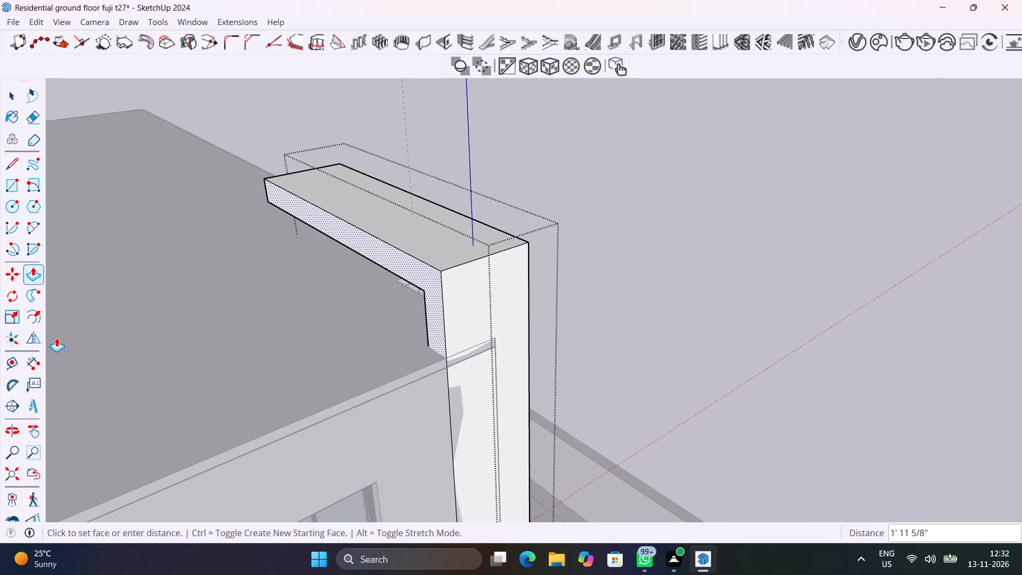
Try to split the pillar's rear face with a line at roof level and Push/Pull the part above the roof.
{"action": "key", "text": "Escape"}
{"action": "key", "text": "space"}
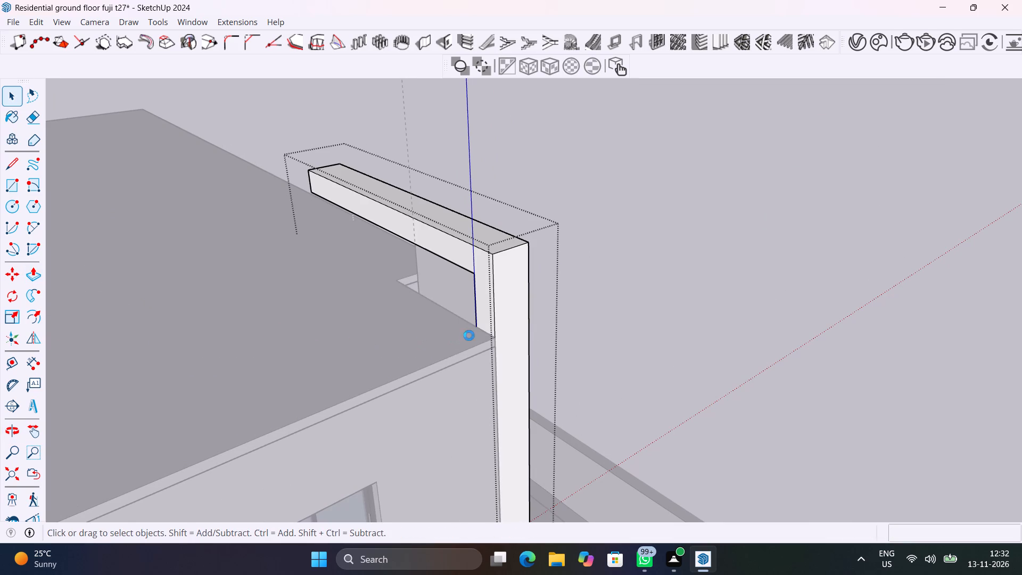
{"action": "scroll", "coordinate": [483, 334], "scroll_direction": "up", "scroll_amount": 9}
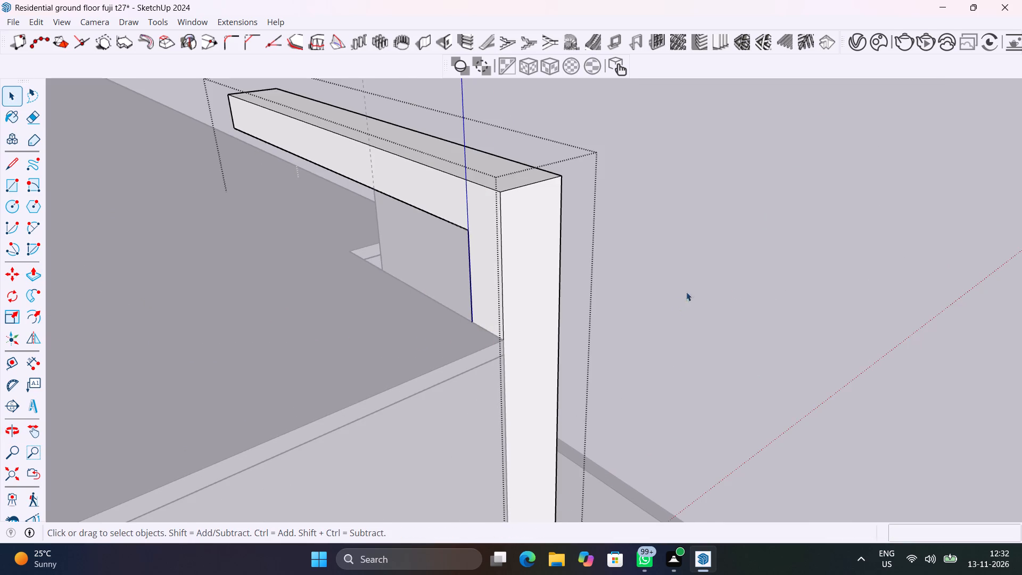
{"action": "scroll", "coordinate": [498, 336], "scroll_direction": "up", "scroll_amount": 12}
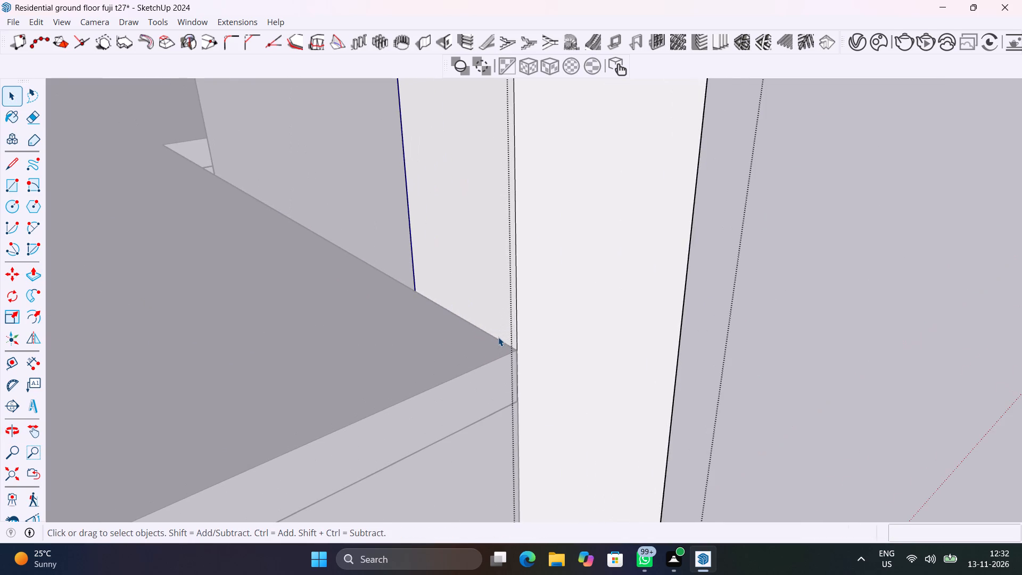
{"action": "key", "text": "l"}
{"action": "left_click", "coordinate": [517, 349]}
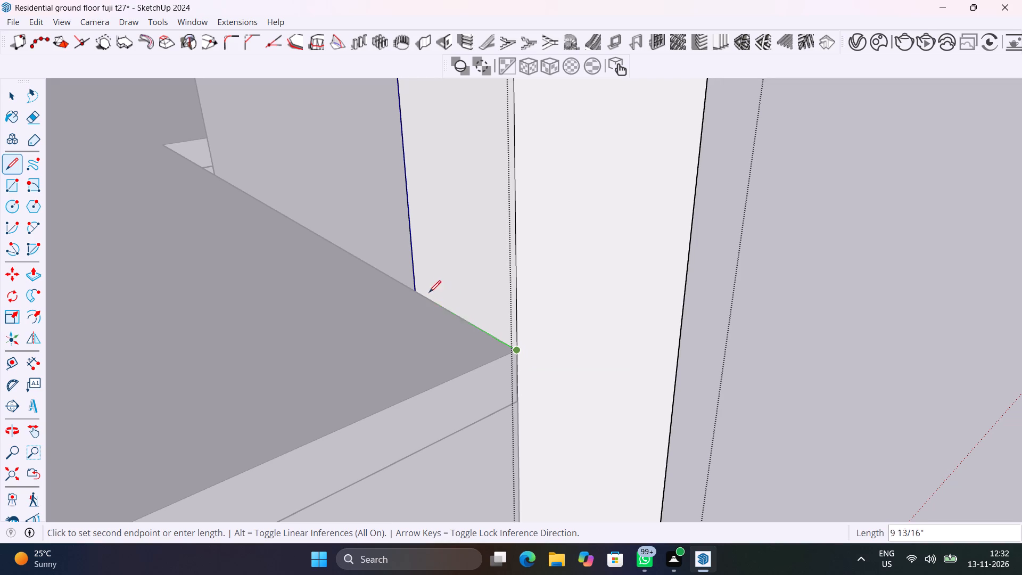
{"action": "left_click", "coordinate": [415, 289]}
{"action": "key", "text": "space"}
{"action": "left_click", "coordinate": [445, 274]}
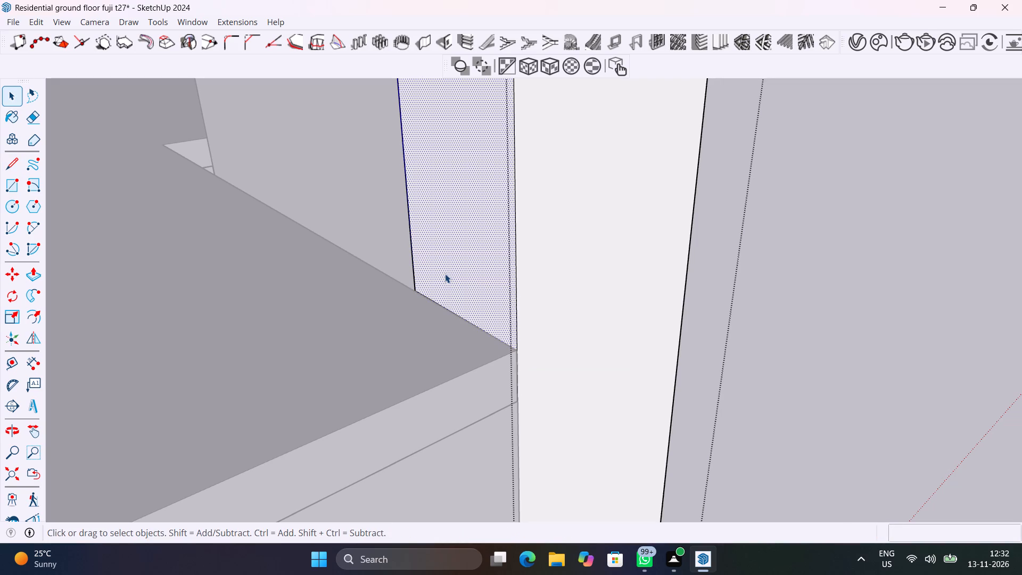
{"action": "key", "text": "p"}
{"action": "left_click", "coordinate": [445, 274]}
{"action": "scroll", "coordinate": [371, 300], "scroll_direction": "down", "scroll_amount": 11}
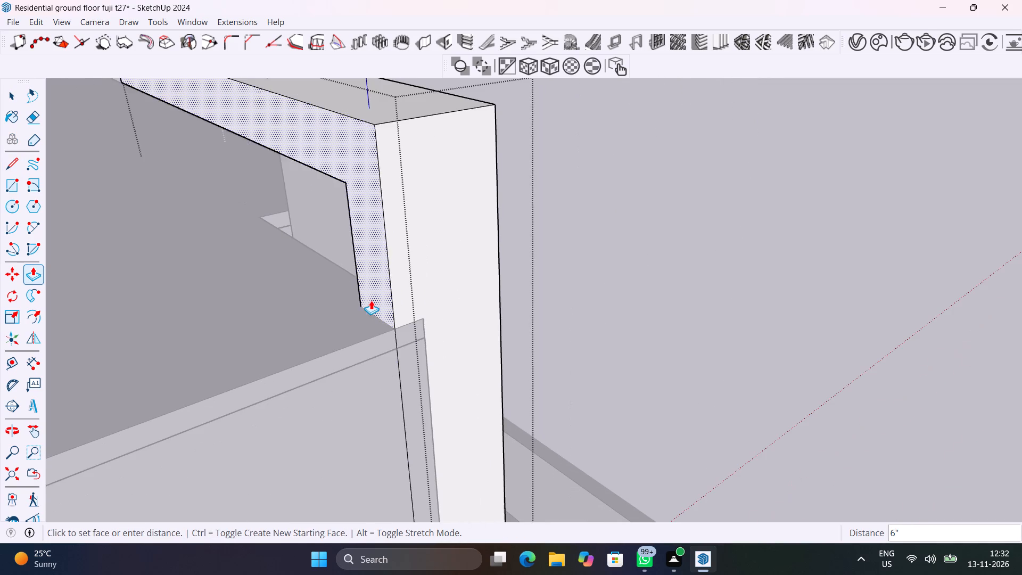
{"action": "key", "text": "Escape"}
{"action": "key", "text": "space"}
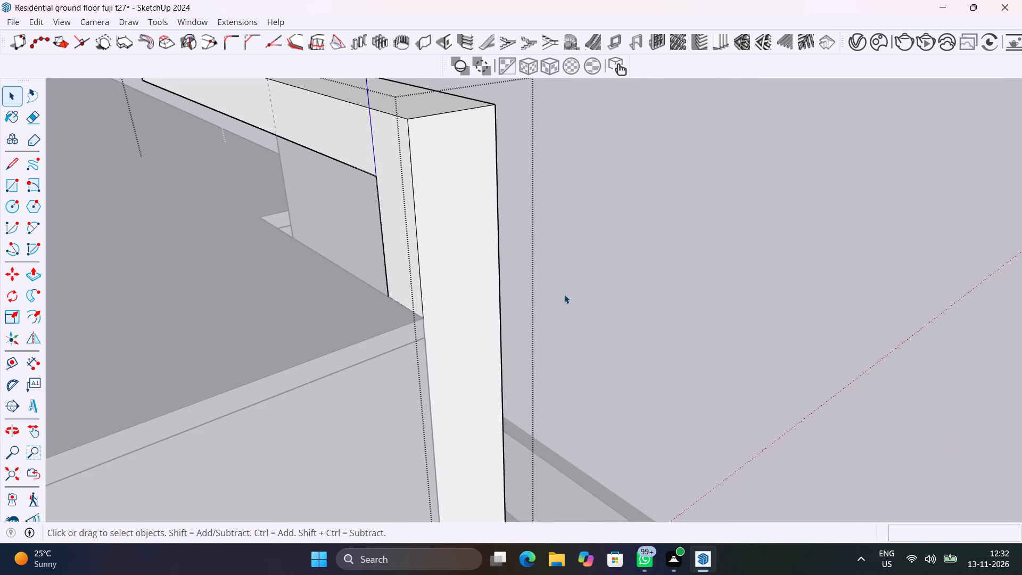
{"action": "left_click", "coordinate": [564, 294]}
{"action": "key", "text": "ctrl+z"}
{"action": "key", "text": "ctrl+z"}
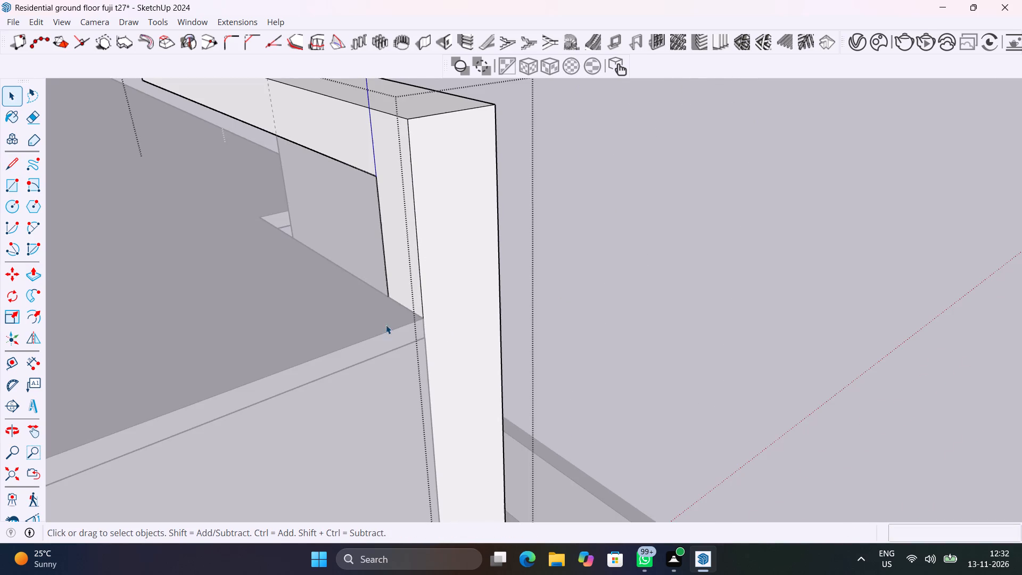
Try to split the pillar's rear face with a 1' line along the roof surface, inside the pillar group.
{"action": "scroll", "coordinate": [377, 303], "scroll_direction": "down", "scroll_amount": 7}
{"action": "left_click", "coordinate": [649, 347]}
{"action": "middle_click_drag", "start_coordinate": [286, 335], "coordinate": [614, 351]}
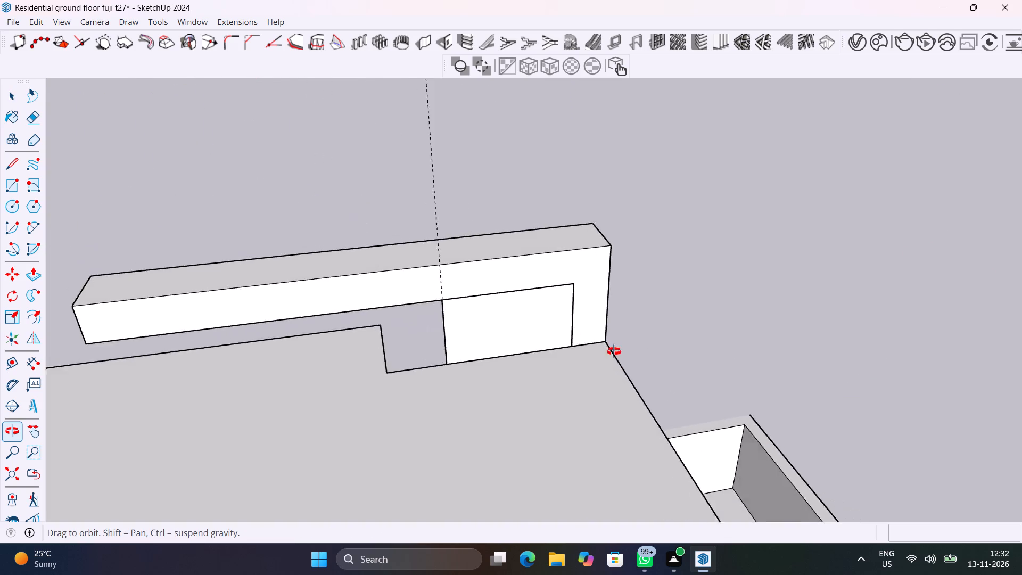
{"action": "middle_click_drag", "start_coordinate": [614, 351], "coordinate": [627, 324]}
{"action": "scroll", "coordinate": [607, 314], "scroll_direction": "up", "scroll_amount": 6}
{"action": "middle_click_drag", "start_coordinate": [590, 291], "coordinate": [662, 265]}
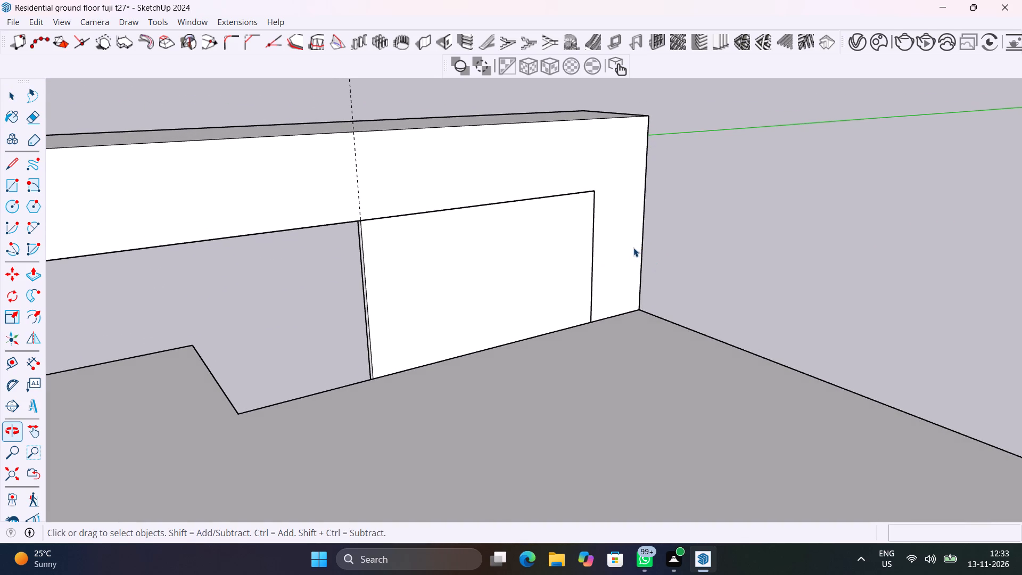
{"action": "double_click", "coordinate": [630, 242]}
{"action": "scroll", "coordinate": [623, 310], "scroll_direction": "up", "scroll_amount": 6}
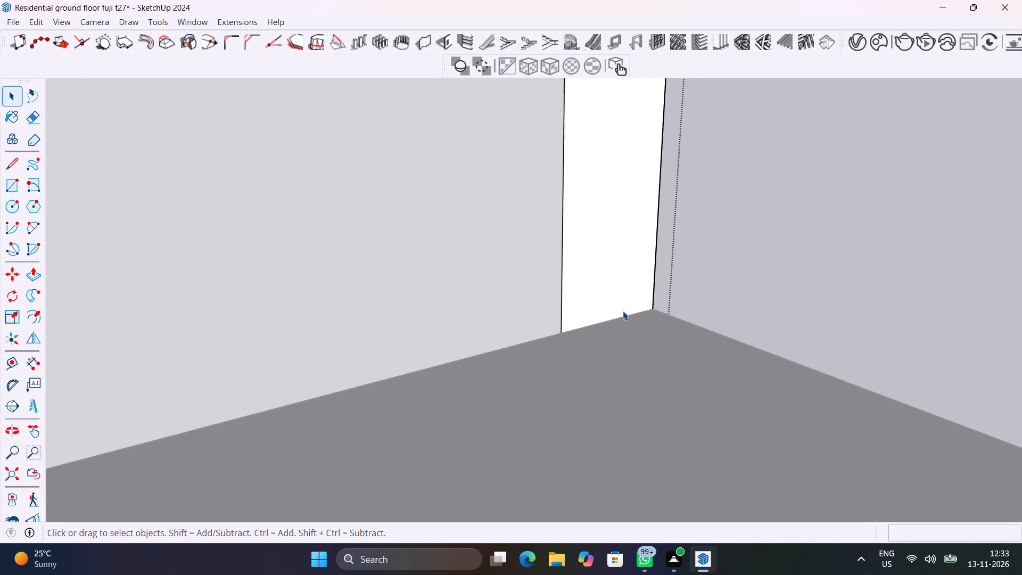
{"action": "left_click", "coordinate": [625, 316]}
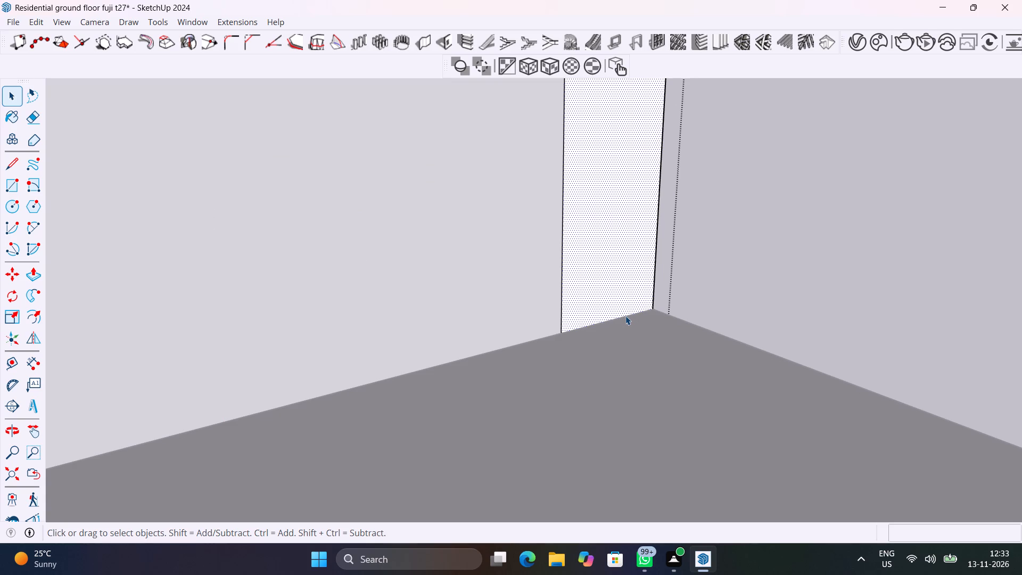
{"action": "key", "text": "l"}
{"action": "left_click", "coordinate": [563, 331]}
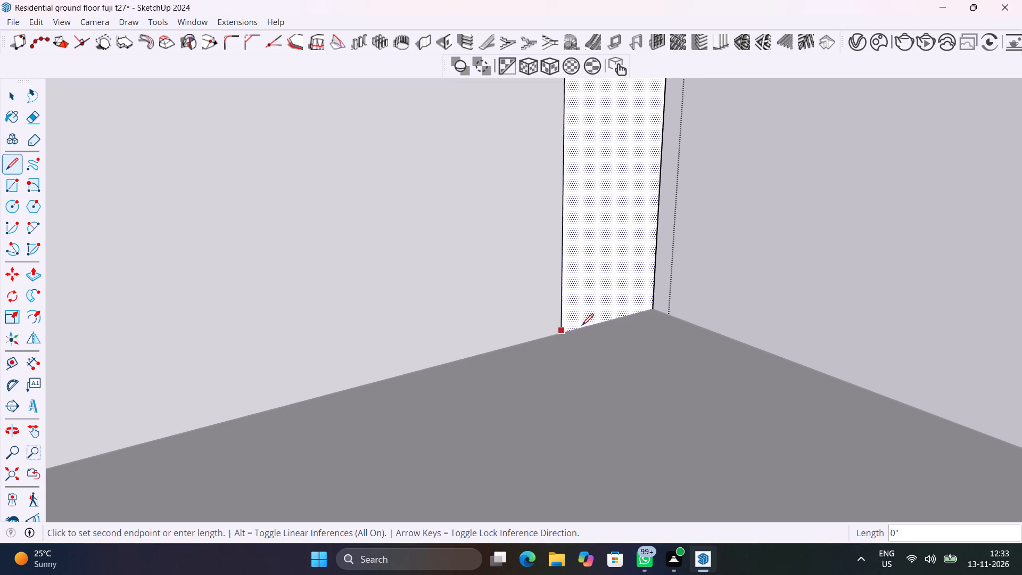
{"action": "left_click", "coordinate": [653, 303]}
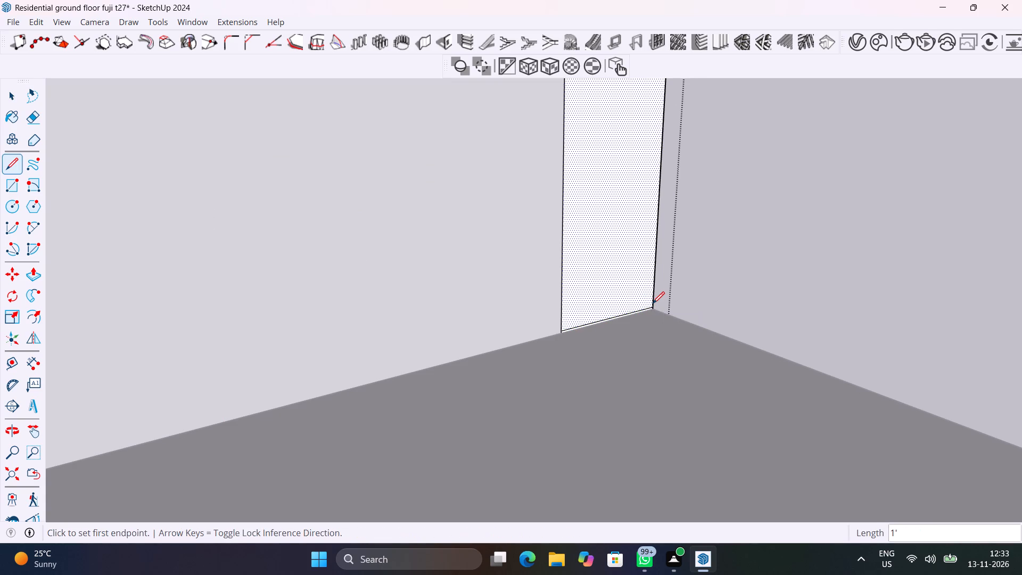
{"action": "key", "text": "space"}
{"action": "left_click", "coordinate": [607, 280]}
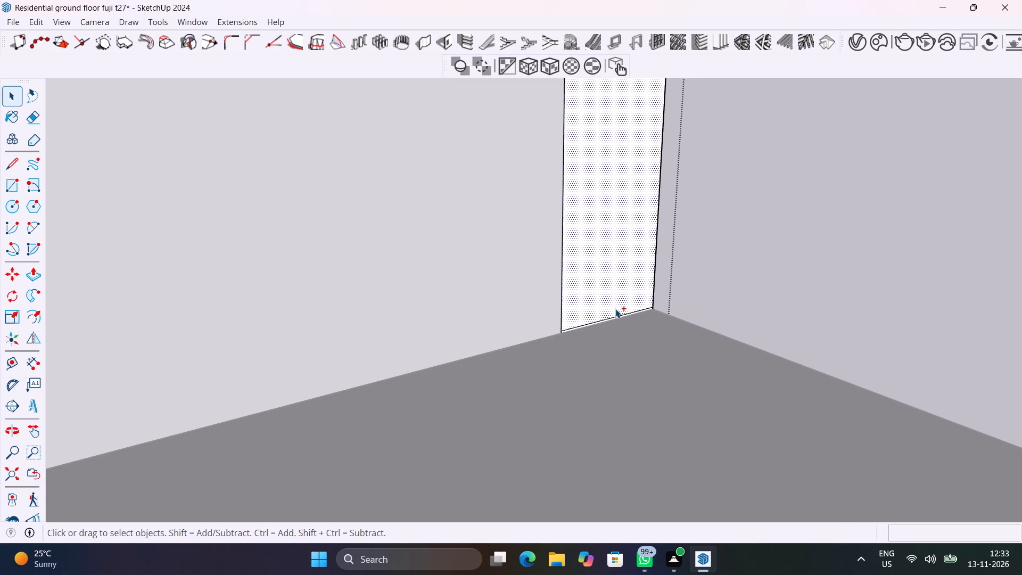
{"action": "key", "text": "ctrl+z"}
Copy the top edge of the beam's rear face 3' straight down to the pillar's corner at roof level.
{"action": "scroll", "coordinate": [615, 309], "scroll_direction": "down", "scroll_amount": 12}
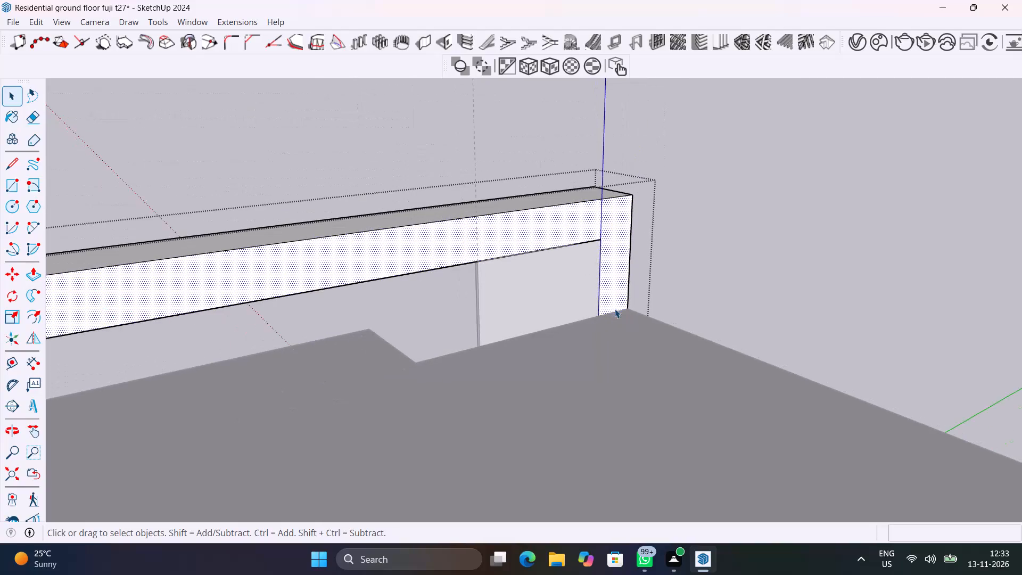
{"action": "scroll", "coordinate": [612, 207], "scroll_direction": "up", "scroll_amount": 5}
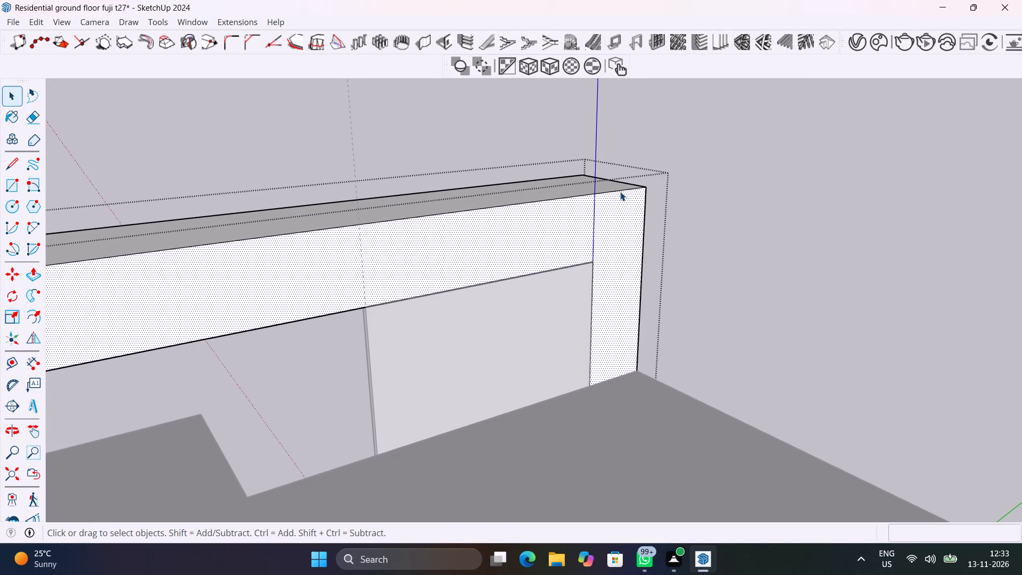
{"action": "left_click", "coordinate": [620, 191]}
{"action": "key", "text": "m"}
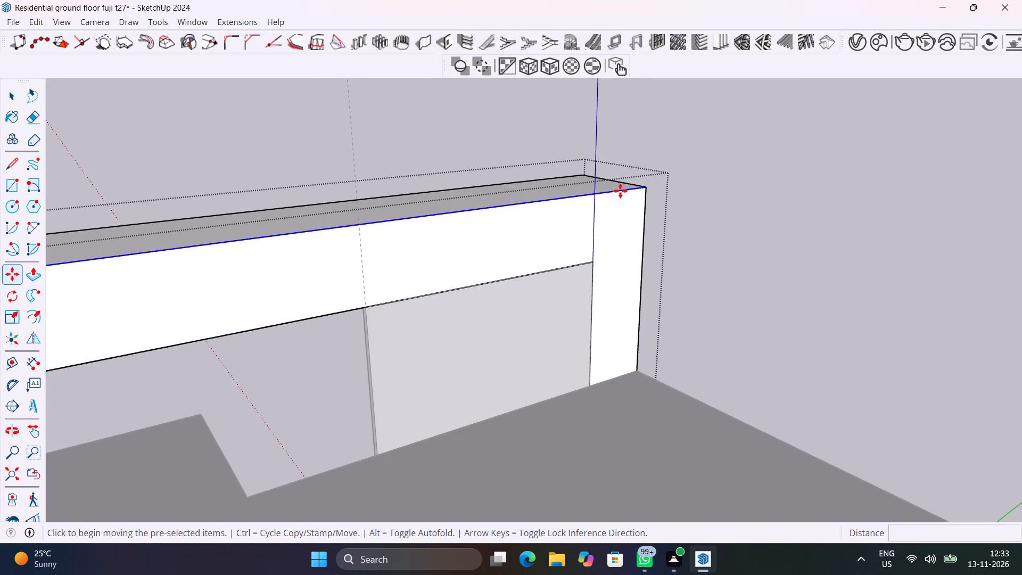
{"action": "left_click", "coordinate": [644, 188]}
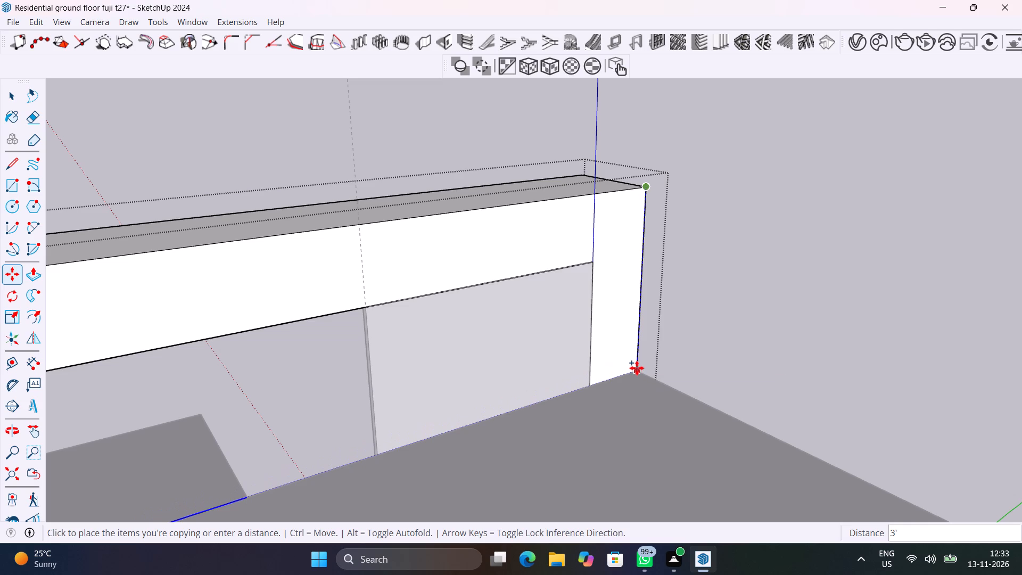
{"action": "scroll", "coordinate": [639, 368], "scroll_direction": "up", "scroll_amount": 12}
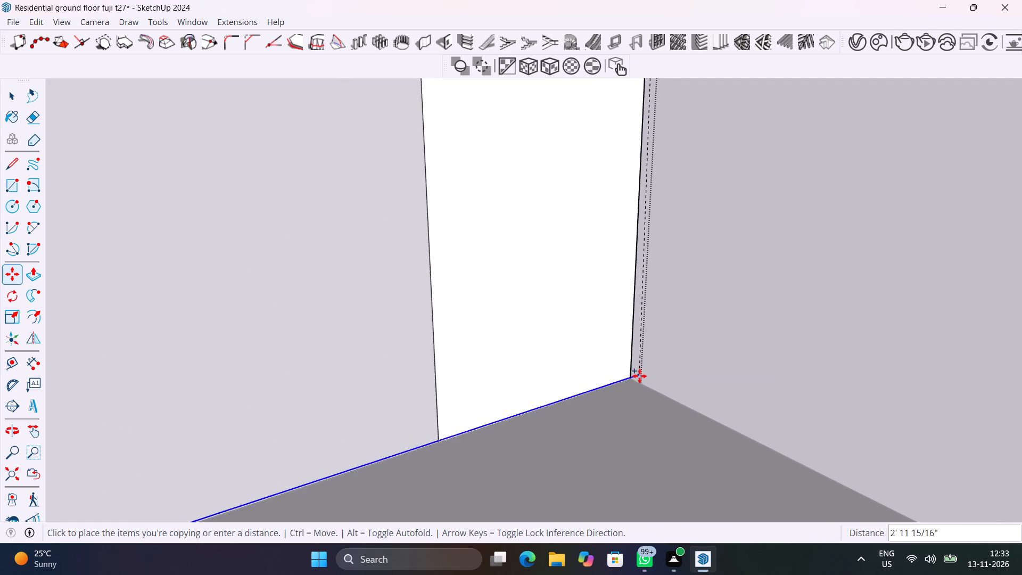
{"action": "scroll", "coordinate": [638, 377], "scroll_direction": "up", "scroll_amount": 1}
{"action": "middle_click_drag", "start_coordinate": [636, 377], "coordinate": [557, 437]}
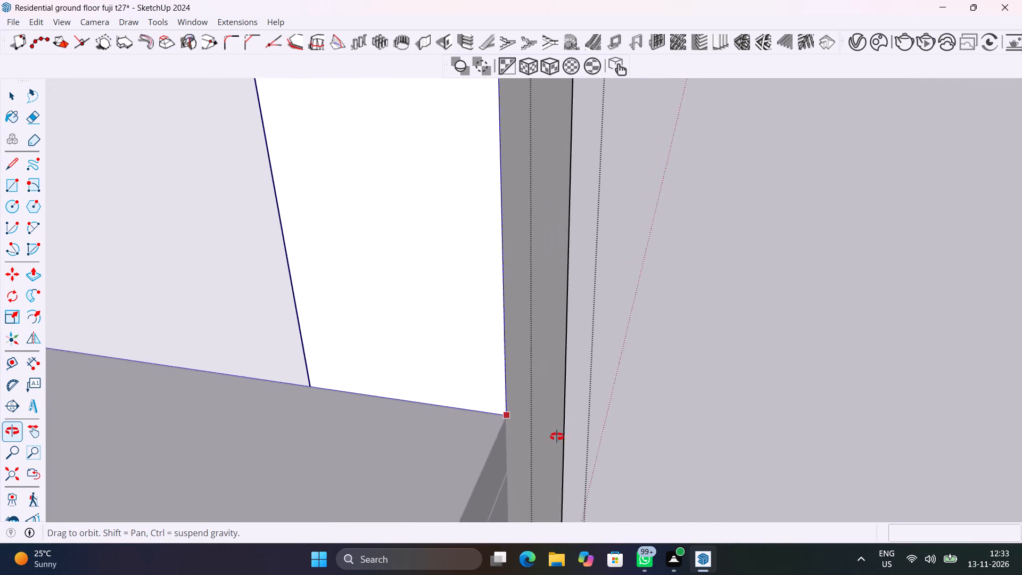
{"action": "middle_click_drag", "start_coordinate": [557, 437], "coordinate": [554, 436]}
{"action": "scroll", "coordinate": [499, 419], "scroll_direction": "up", "scroll_amount": 12}
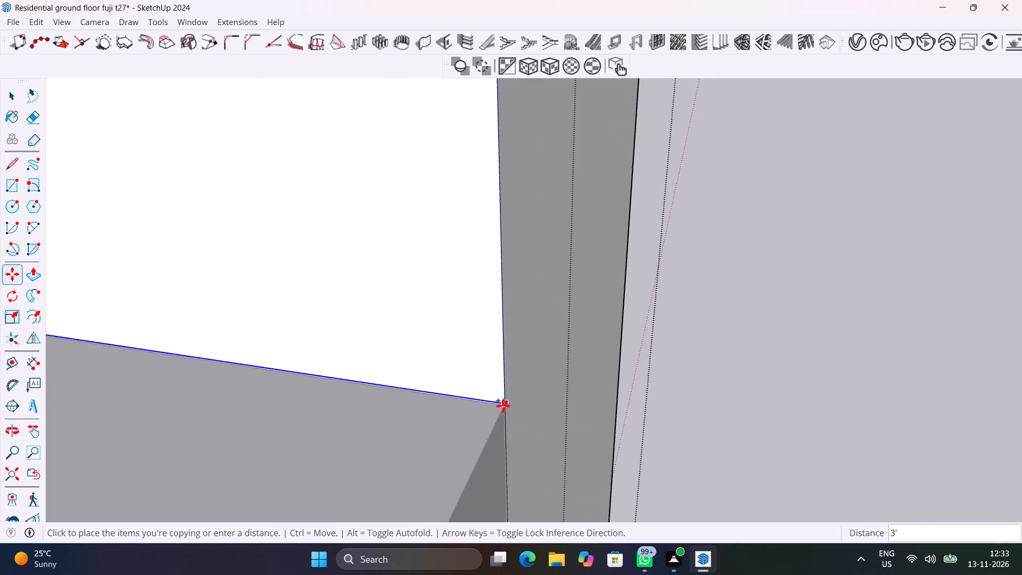
{"action": "left_click", "coordinate": [503, 406]}
{"action": "key", "text": "space"}
Push/Pull the L-shaped rear face of the beam and upper pillar 1'6" back over the roof.
{"action": "left_click", "coordinate": [461, 352]}
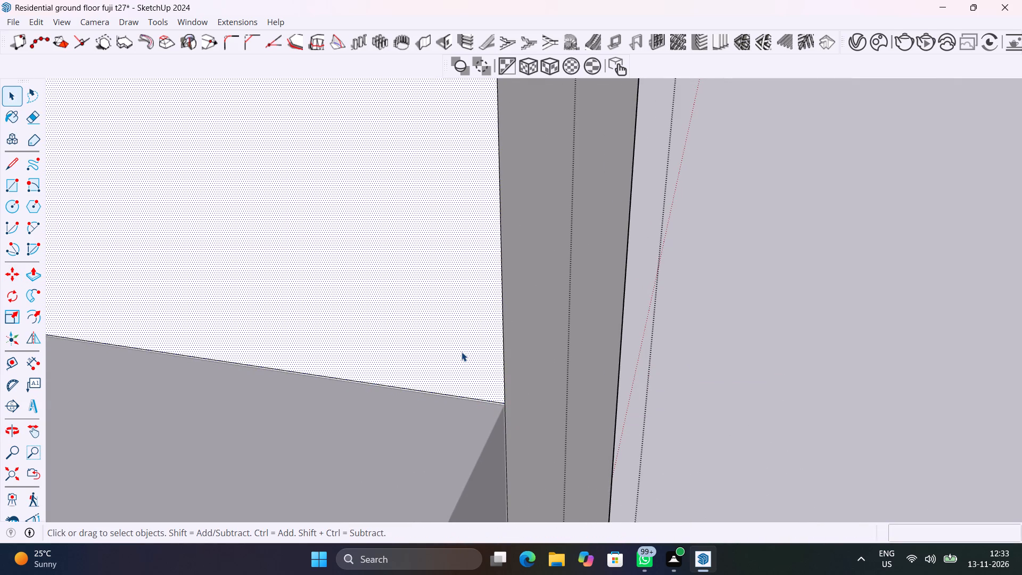
{"action": "key", "text": "p"}
{"action": "left_click", "coordinate": [461, 352]}
{"action": "scroll", "coordinate": [439, 368], "scroll_direction": "down", "scroll_amount": 20}
{"action": "scroll", "coordinate": [439, 368], "scroll_direction": "down", "scroll_amount": 1}
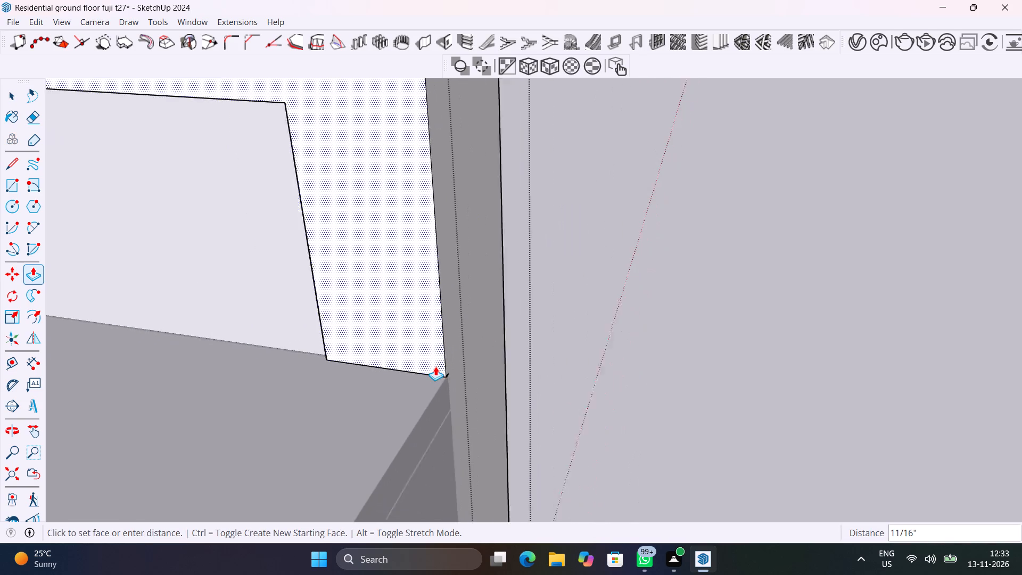
{"action": "scroll", "coordinate": [435, 366], "scroll_direction": "down", "scroll_amount": 12}
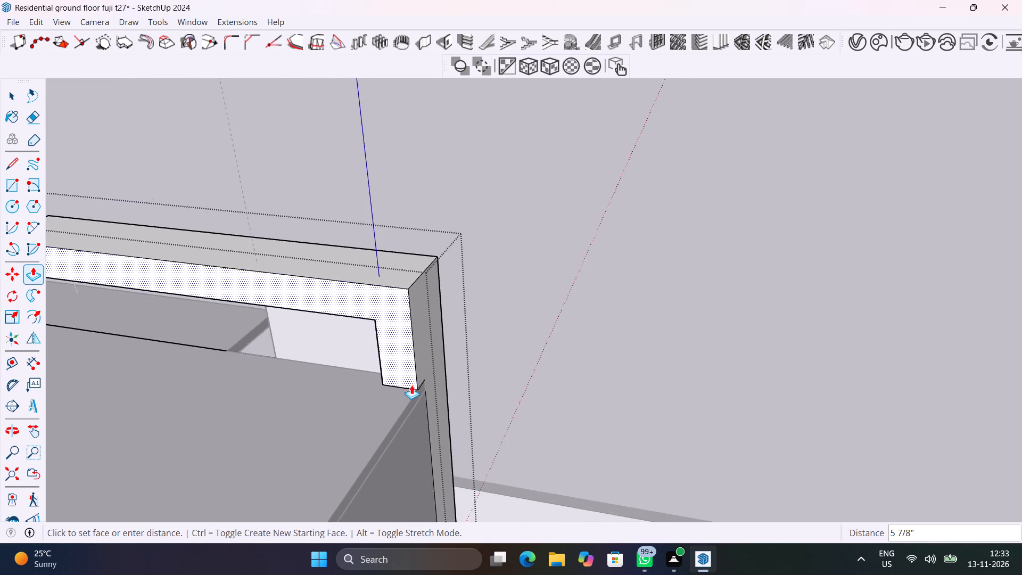
{"action": "scroll", "coordinate": [411, 385], "scroll_direction": "down", "scroll_amount": 4}
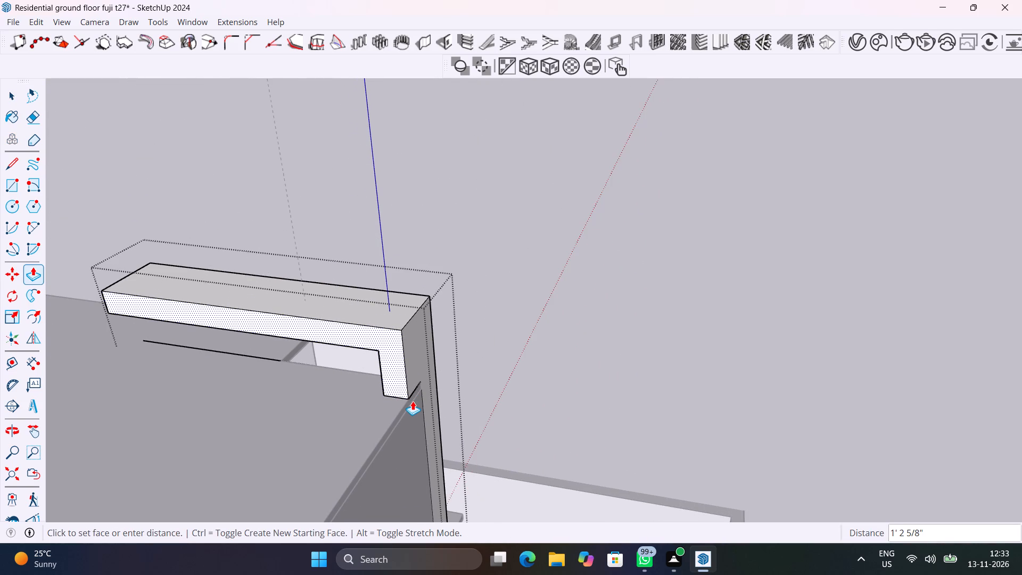
{"action": "type", "text": "1'6\""}
{"action": "key", "text": "Return"}
{"action": "key", "text": "space"}
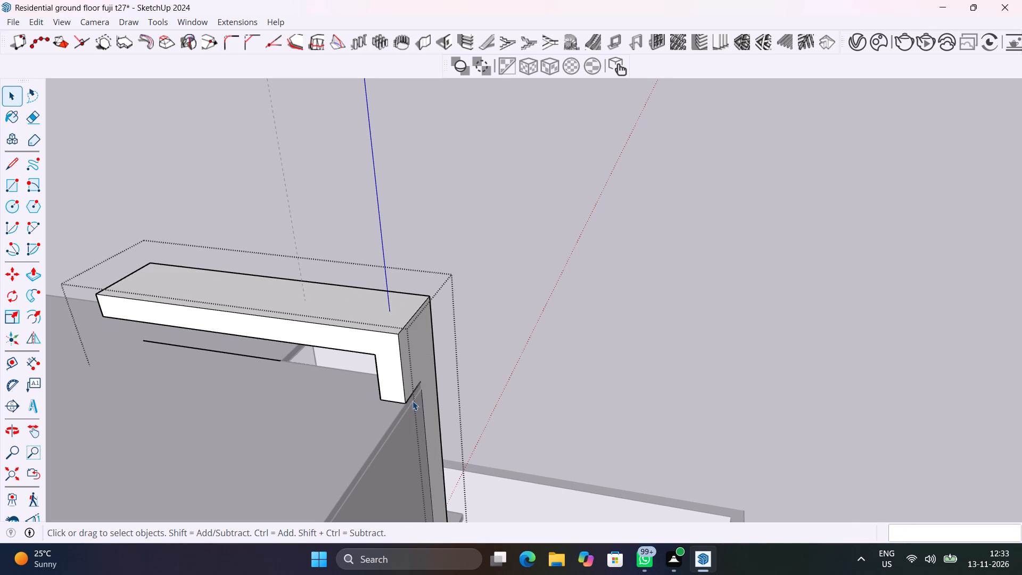
Delete the leftover copied edge lying on the roof beneath the beam, inside the pillar group.
{"action": "left_click", "coordinate": [600, 391]}
{"action": "middle_click_drag", "start_coordinate": [373, 361], "coordinate": [621, 331]}
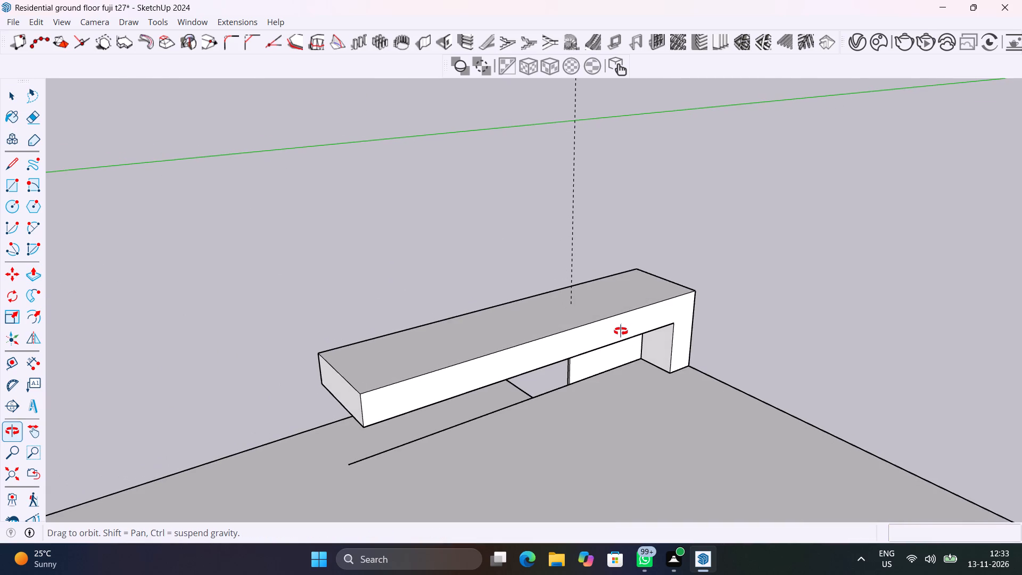
{"action": "middle_click_drag", "start_coordinate": [621, 331], "coordinate": [720, 291]}
{"action": "middle_click_drag", "start_coordinate": [505, 398], "coordinate": [821, 300]}
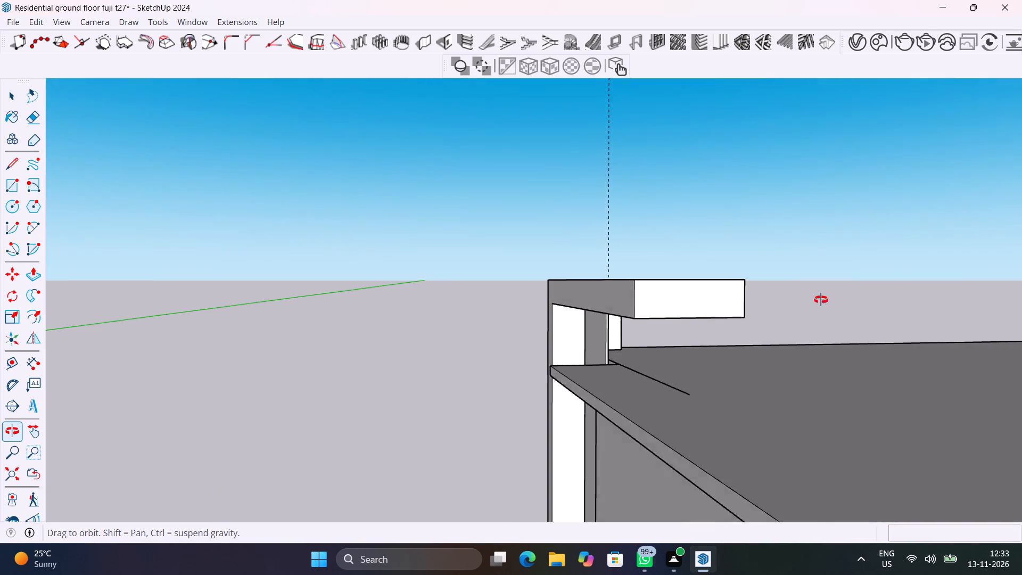
{"action": "middle_click_drag", "start_coordinate": [821, 300], "coordinate": [1006, 373]}
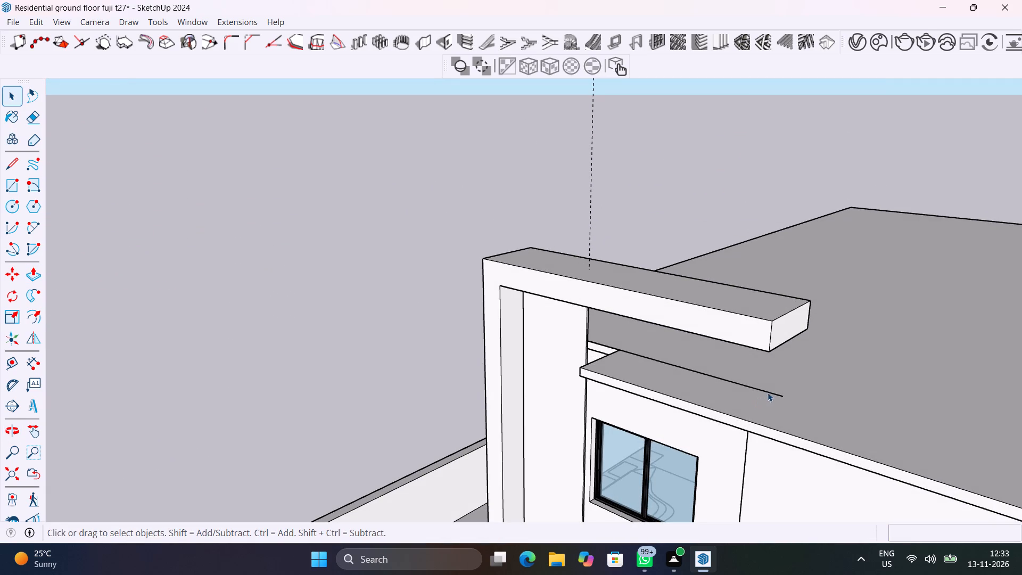
{"action": "left_click", "coordinate": [773, 392]}
{"action": "double_click", "coordinate": [773, 392]}
{"action": "left_click", "coordinate": [773, 392]}
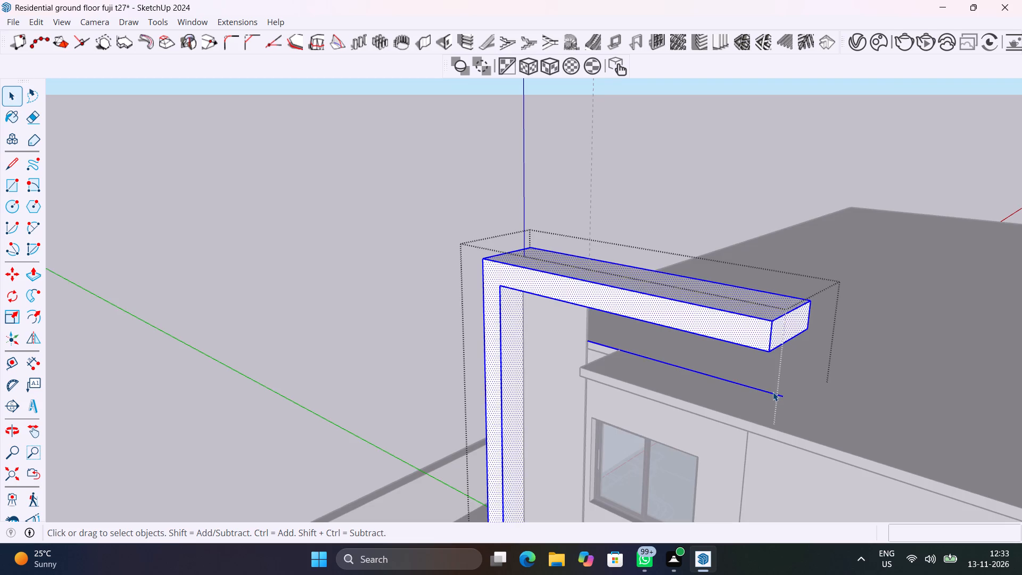
{"action": "left_click", "coordinate": [773, 392]}
{"action": "key", "text": "Delete"}
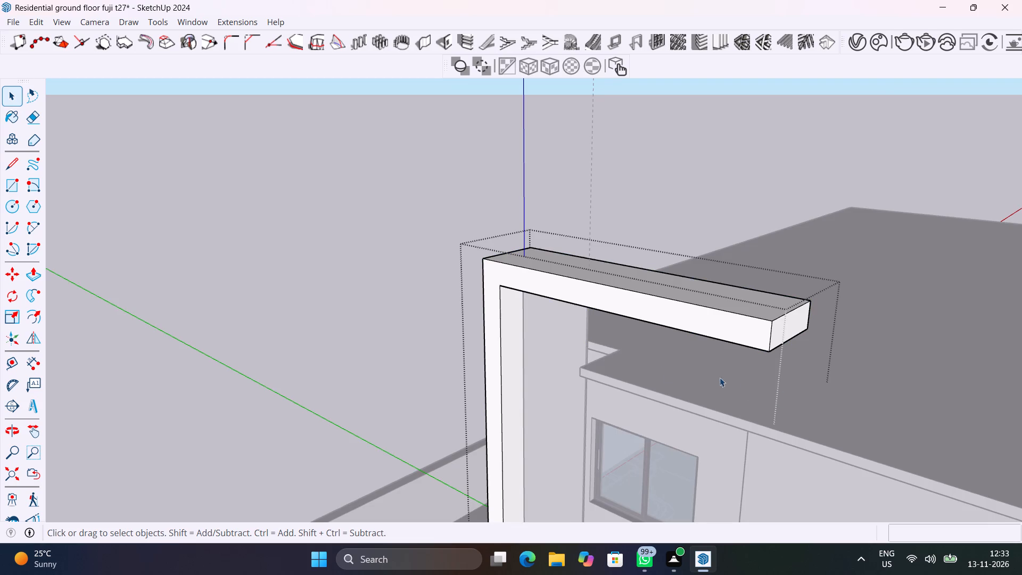
Examine the thickened beam and corner pillar from the roof side and from the front of the house.
{"action": "scroll", "coordinate": [663, 366], "scroll_direction": "down", "scroll_amount": 7}
{"action": "scroll", "coordinate": [658, 382], "scroll_direction": "up", "scroll_amount": 1}
{"action": "middle_click_drag", "start_coordinate": [657, 382], "coordinate": [425, 451]}
{"action": "left_click", "coordinate": [610, 285]}
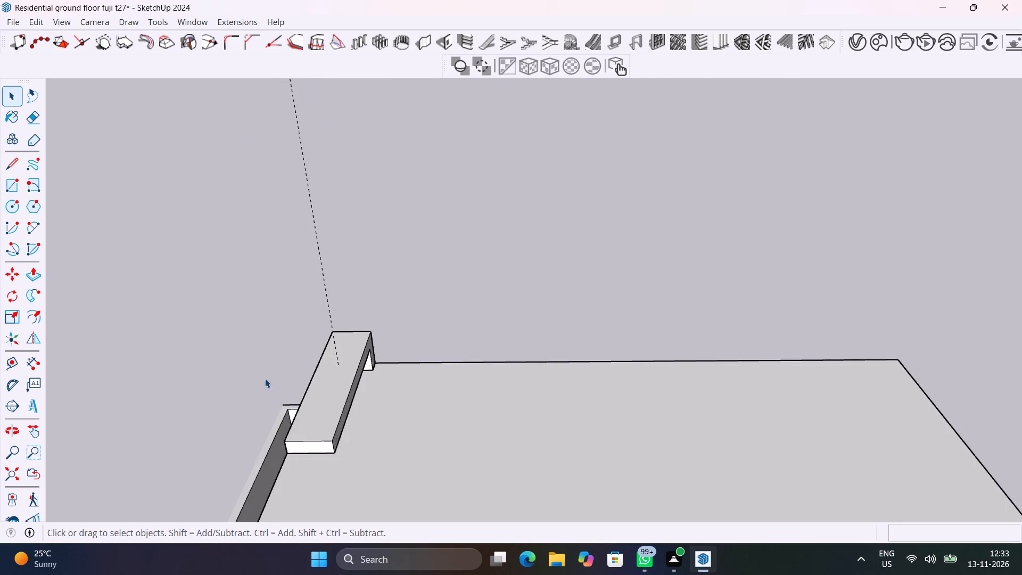
{"action": "middle_click_drag", "start_coordinate": [250, 424], "coordinate": [673, 357]}
{"action": "scroll", "coordinate": [673, 356], "scroll_direction": "down", "scroll_amount": 6}
{"action": "middle_click_drag", "start_coordinate": [601, 455], "coordinate": [494, 336], "text": "shift"}
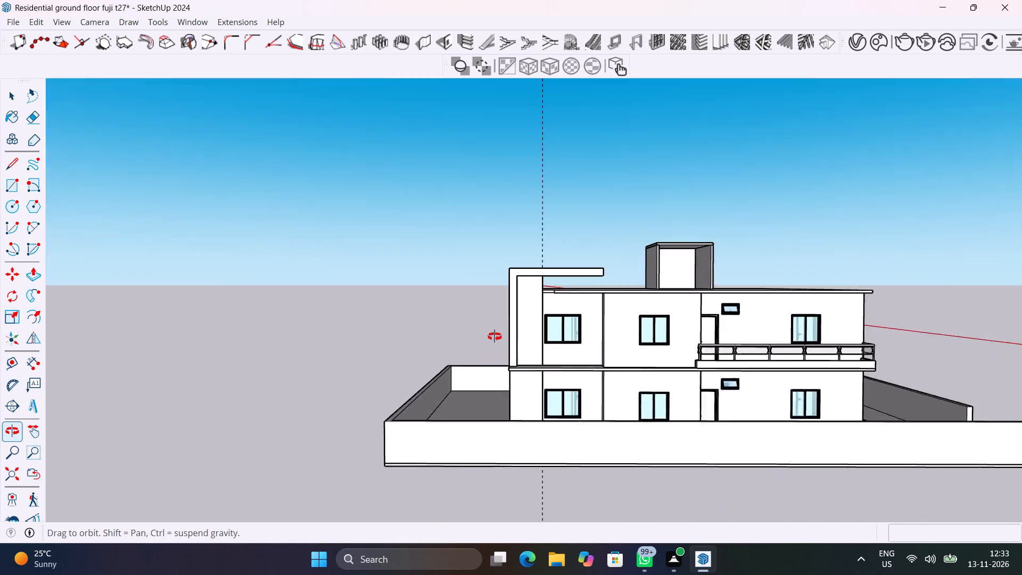
{"action": "middle_click_drag", "start_coordinate": [494, 336], "coordinate": [580, 325], "text": "shift"}
{"action": "scroll", "coordinate": [648, 303], "scroll_direction": "up", "scroll_amount": 6}
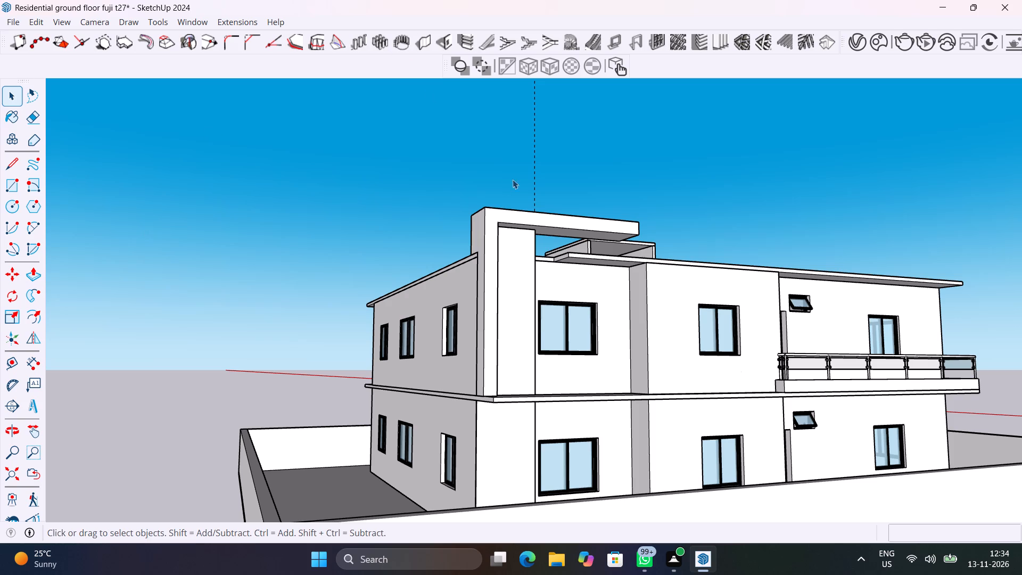
Push/Pull the underside of the beam about 5 1/16" upward inside the corner pillar group.
{"action": "scroll", "coordinate": [543, 230], "scroll_direction": "up", "scroll_amount": 9}
{"action": "middle_click_drag", "start_coordinate": [549, 231], "coordinate": [422, 193]}
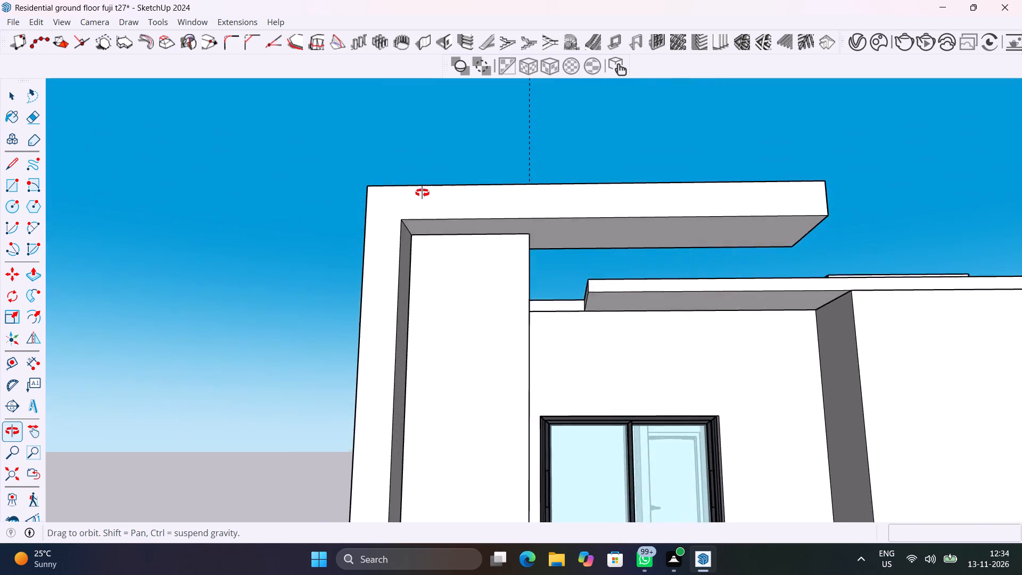
{"action": "middle_click_drag", "start_coordinate": [422, 193], "coordinate": [587, 423]}
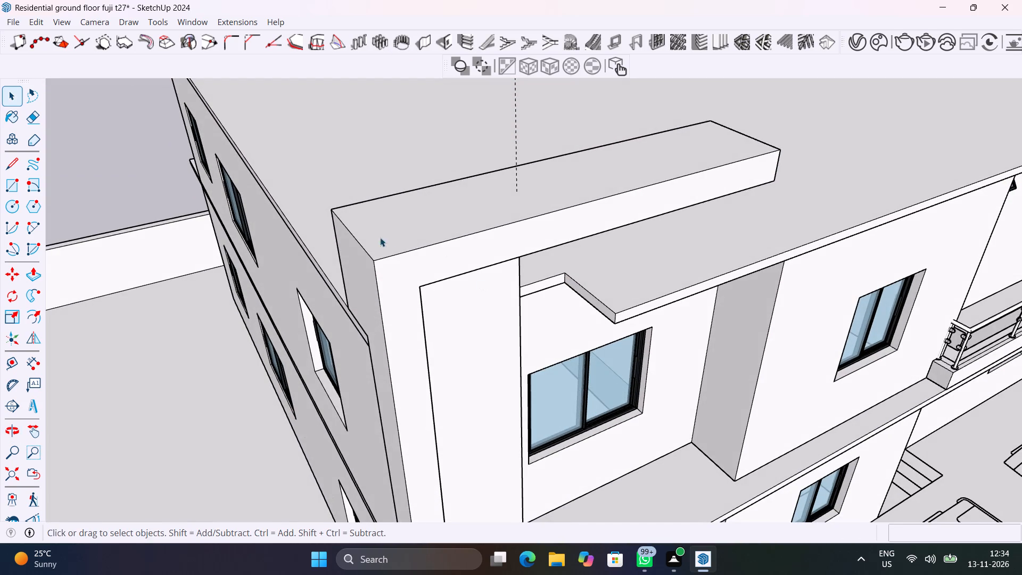
{"action": "scroll", "coordinate": [393, 236], "scroll_direction": "up", "scroll_amount": 4}
{"action": "middle_click_drag", "start_coordinate": [413, 234], "coordinate": [391, 215]}
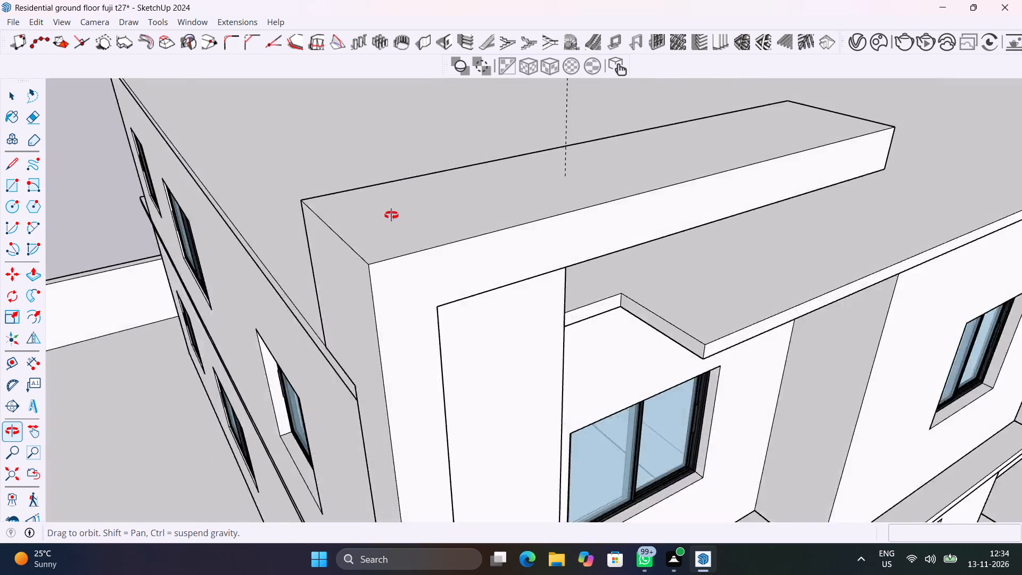
{"action": "middle_click_drag", "start_coordinate": [391, 215], "coordinate": [122, 0]}
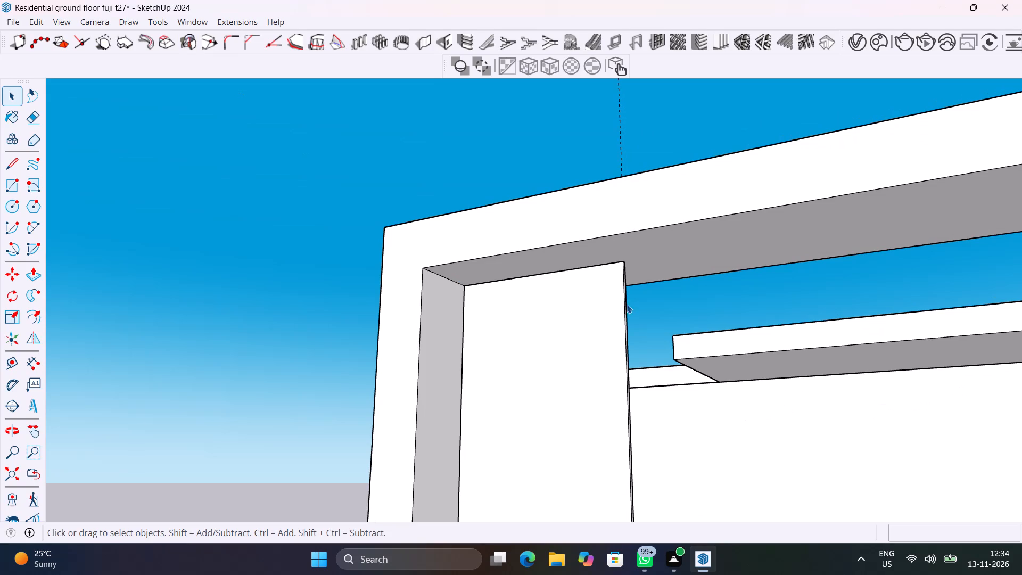
{"action": "left_click", "coordinate": [719, 234]}
{"action": "double_click", "coordinate": [719, 234]}
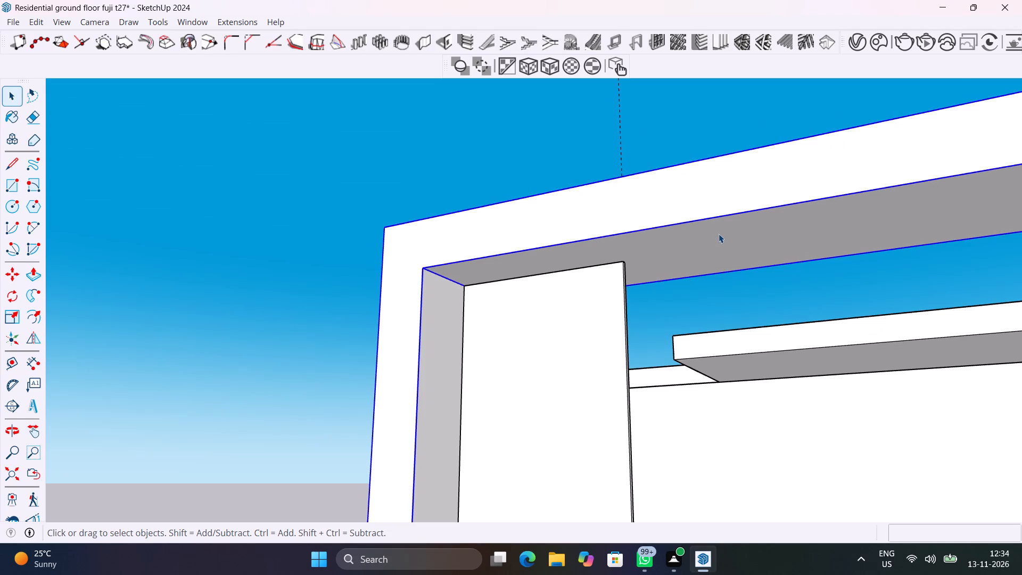
{"action": "left_click", "coordinate": [719, 234]}
{"action": "key", "text": "p"}
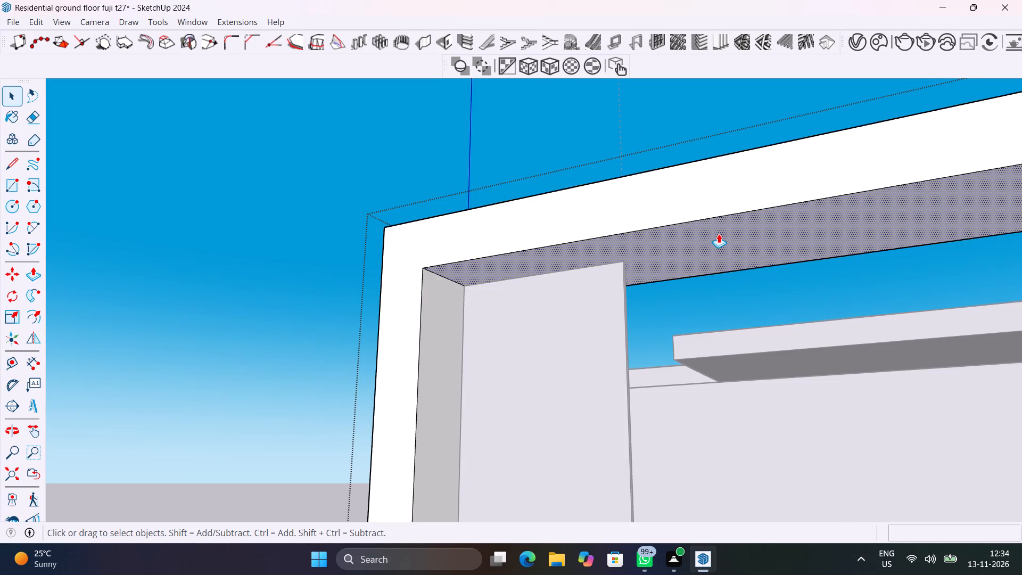
{"action": "left_click", "coordinate": [719, 234]}
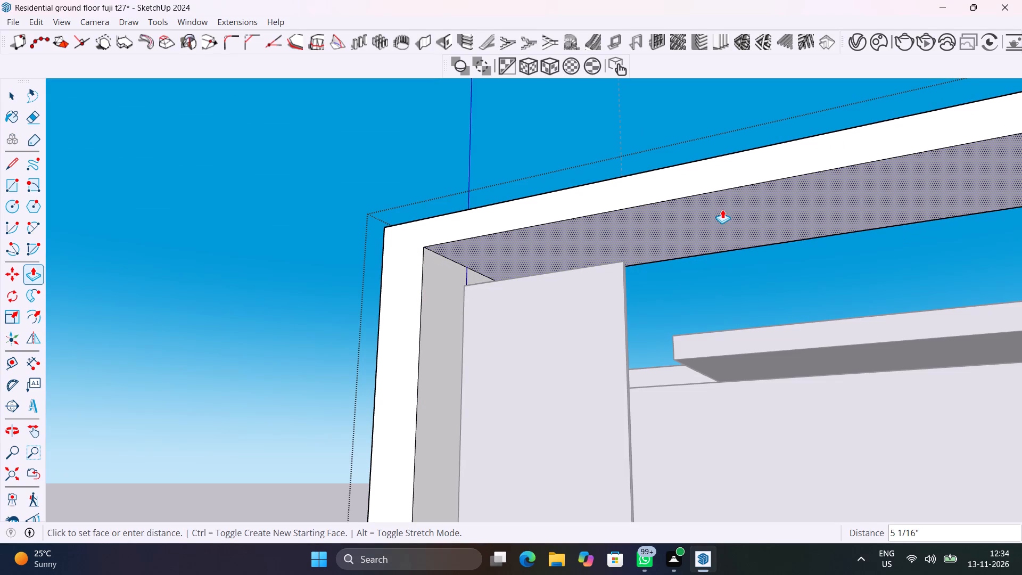
{"action": "left_click", "coordinate": [722, 209]}
{"action": "key", "text": "space"}
{"action": "middle_click_drag", "start_coordinate": [355, 346], "coordinate": [367, 353]}
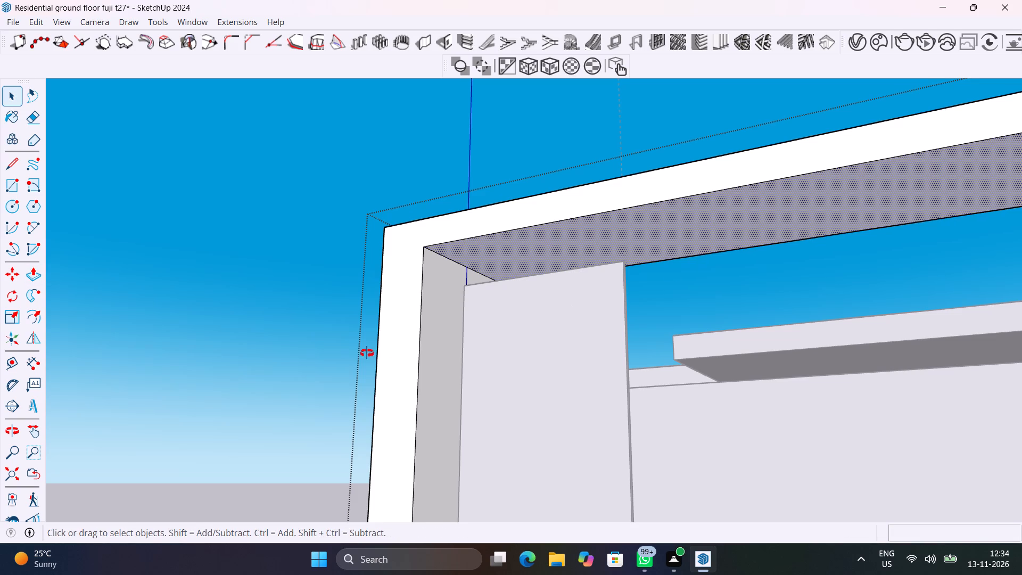
{"action": "middle_click_drag", "start_coordinate": [367, 353], "coordinate": [444, 419]}
{"action": "left_click", "coordinate": [256, 307]}
Push/Pull the top face of the thin wall panel beside the corner pillar up to the beam's underside.
{"action": "middle_click_drag", "start_coordinate": [460, 324], "coordinate": [649, 461]}
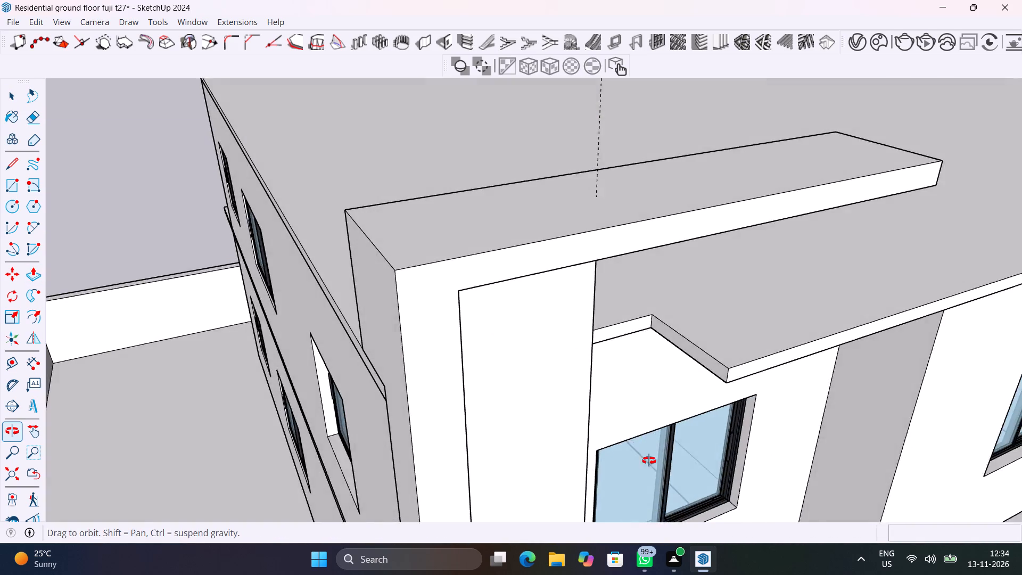
{"action": "middle_click_drag", "start_coordinate": [649, 461], "coordinate": [215, 327]}
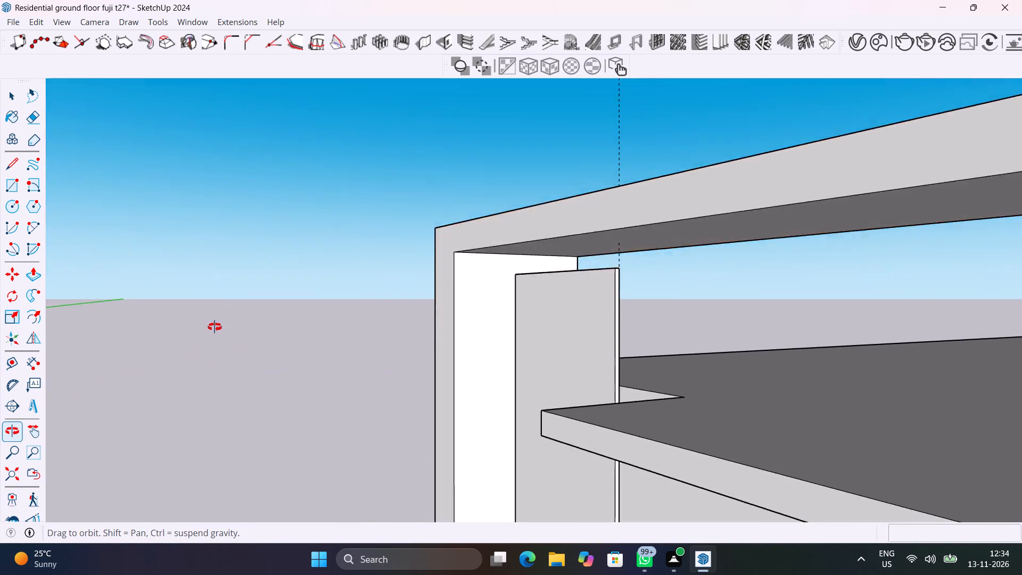
{"action": "middle_click_drag", "start_coordinate": [215, 327], "coordinate": [217, 365]}
{"action": "scroll", "coordinate": [533, 243], "scroll_direction": "up", "scroll_amount": 4}
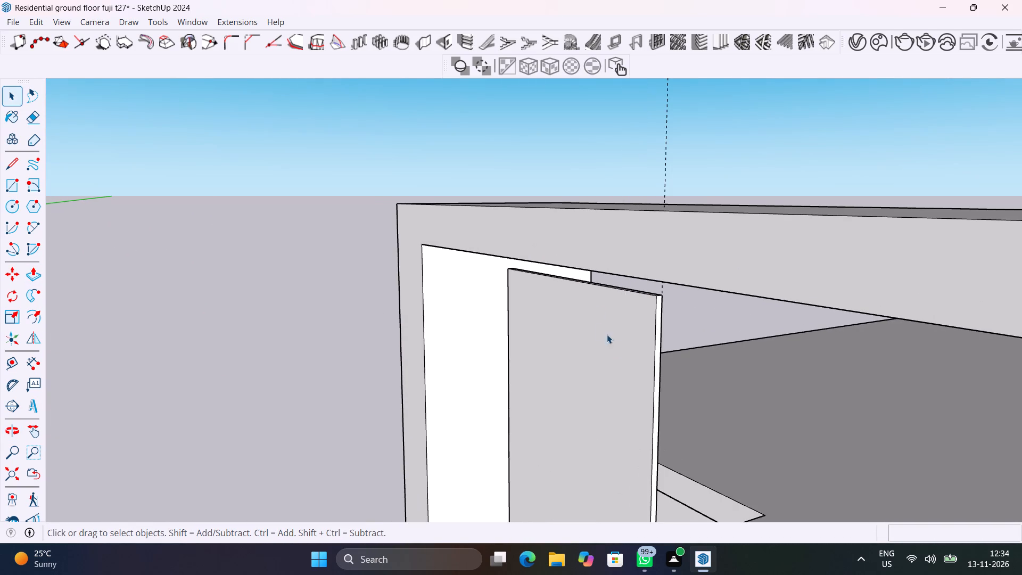
{"action": "scroll", "coordinate": [617, 350], "scroll_direction": "up", "scroll_amount": 1}
{"action": "middle_click_drag", "start_coordinate": [585, 299], "coordinate": [571, 290]}
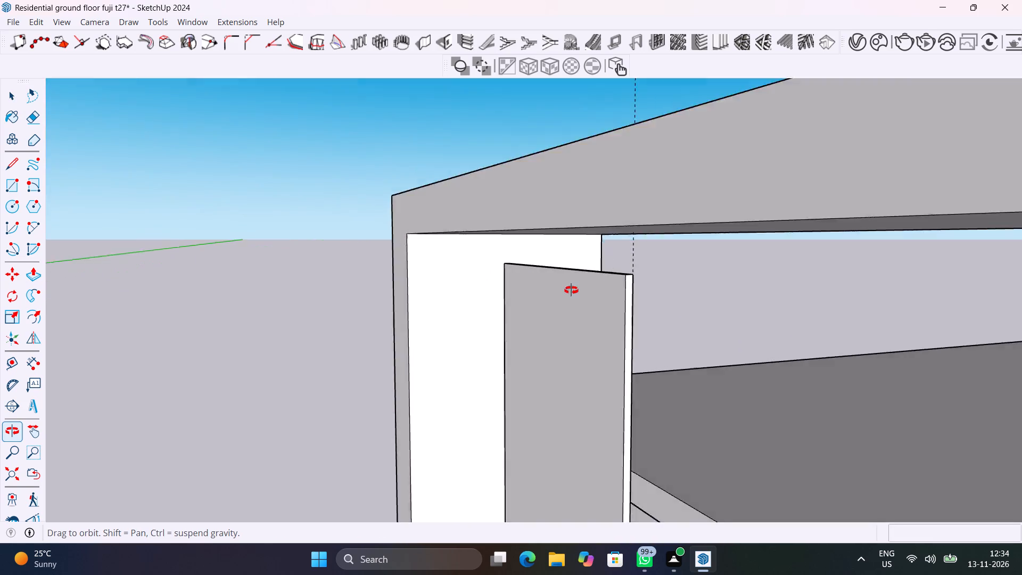
{"action": "middle_click_drag", "start_coordinate": [571, 290], "coordinate": [648, 294]}
{"action": "scroll", "coordinate": [655, 280], "scroll_direction": "up", "scroll_amount": 11}
{"action": "middle_click_drag", "start_coordinate": [672, 287], "coordinate": [483, 288]}
{"action": "double_click", "coordinate": [505, 282]}
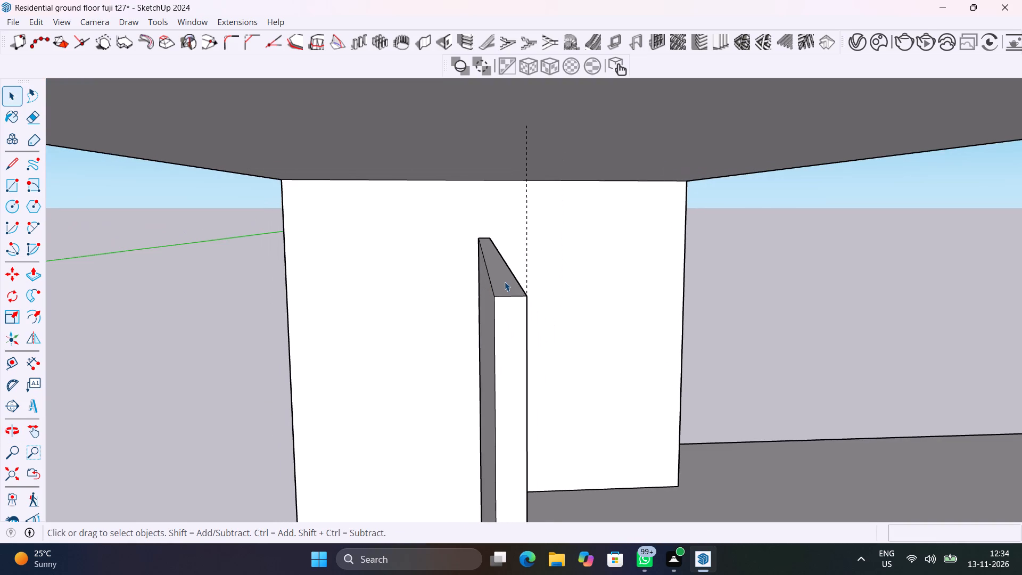
{"action": "left_click", "coordinate": [505, 281]}
{"action": "key", "text": "p"}
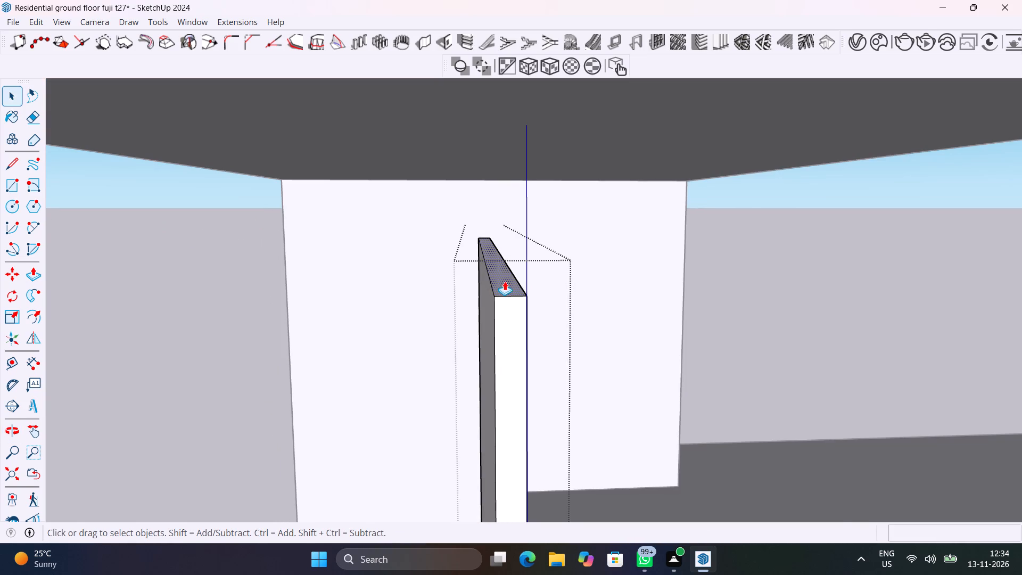
{"action": "left_click", "coordinate": [505, 281]}
{"action": "left_click", "coordinate": [458, 132]}
{"action": "key", "text": "space"}
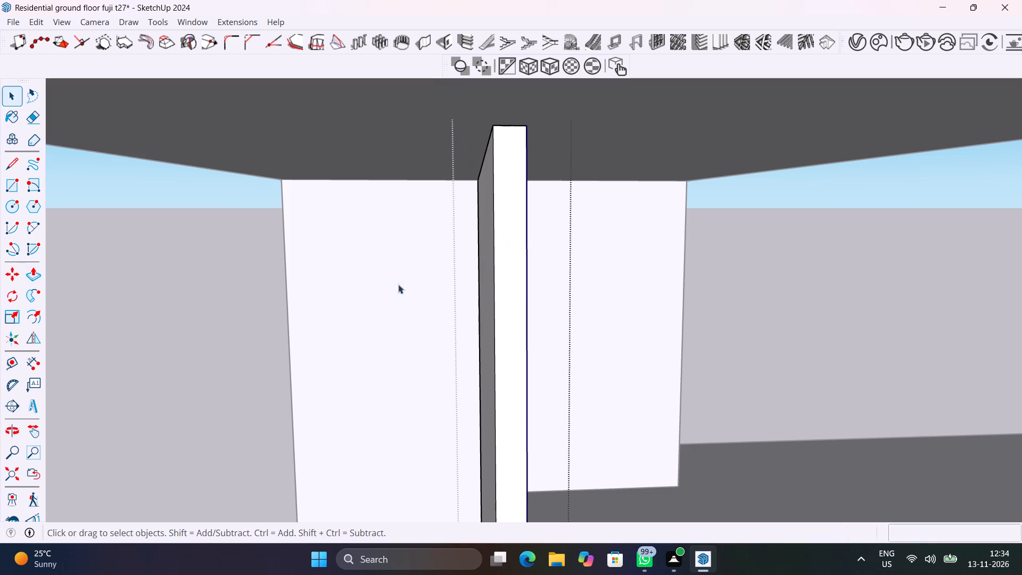
{"action": "left_click", "coordinate": [256, 354]}
Push/Pull the side face of the roof slab's front notch about 1' 7 1/4" toward the corner wall panel.
{"action": "middle_click_drag", "start_coordinate": [256, 354], "coordinate": [657, 413]}
{"action": "scroll", "coordinate": [543, 332], "scroll_direction": "down", "scroll_amount": 7}
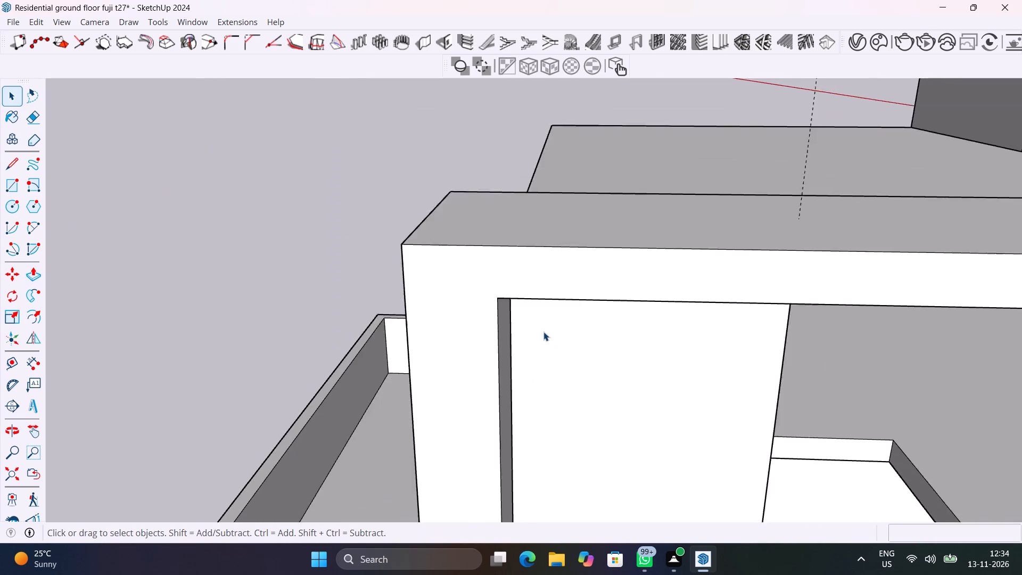
{"action": "scroll", "coordinate": [543, 332], "scroll_direction": "down", "scroll_amount": 13}
{"action": "middle_click_drag", "start_coordinate": [616, 412], "coordinate": [716, 359]}
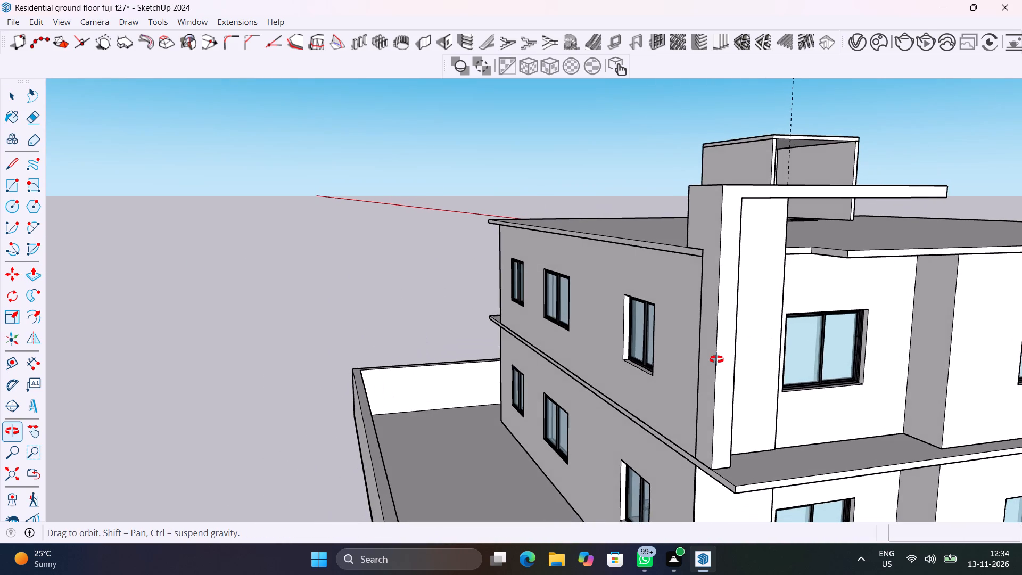
{"action": "middle_click_drag", "start_coordinate": [716, 359], "coordinate": [726, 378]}
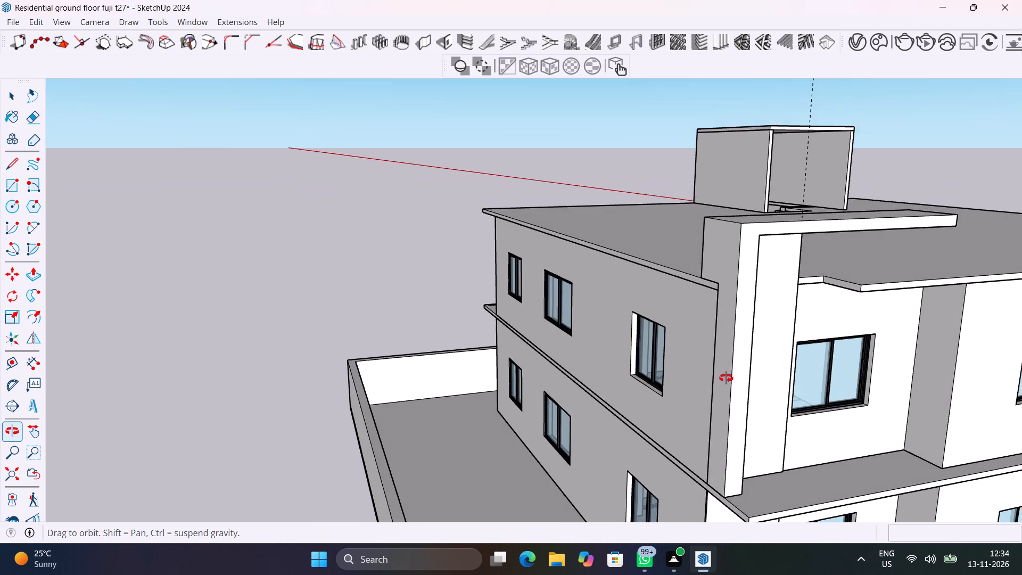
{"action": "middle_click_drag", "start_coordinate": [726, 378], "coordinate": [676, 398]}
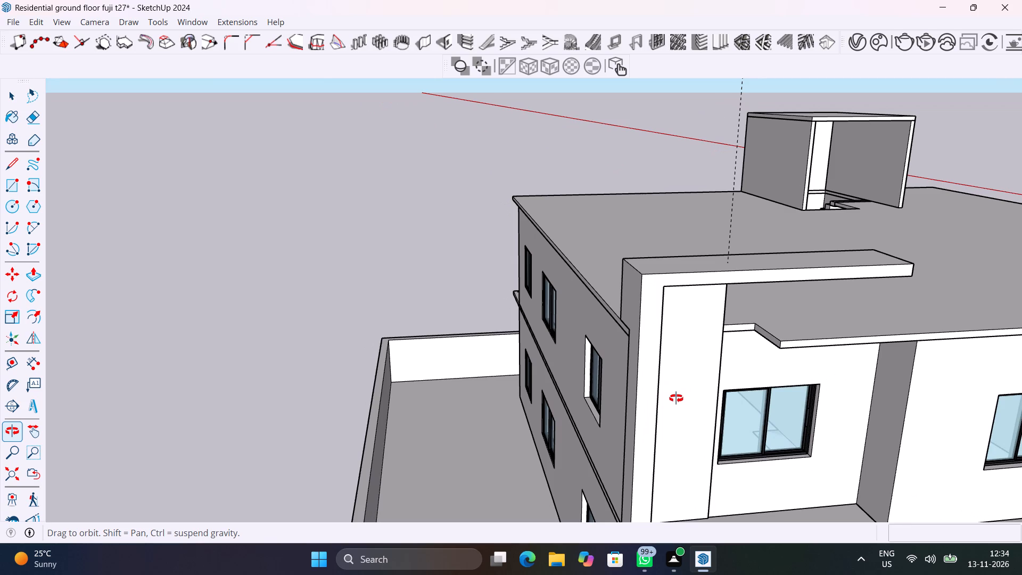
{"action": "middle_click_drag", "start_coordinate": [676, 398], "coordinate": [609, 410]}
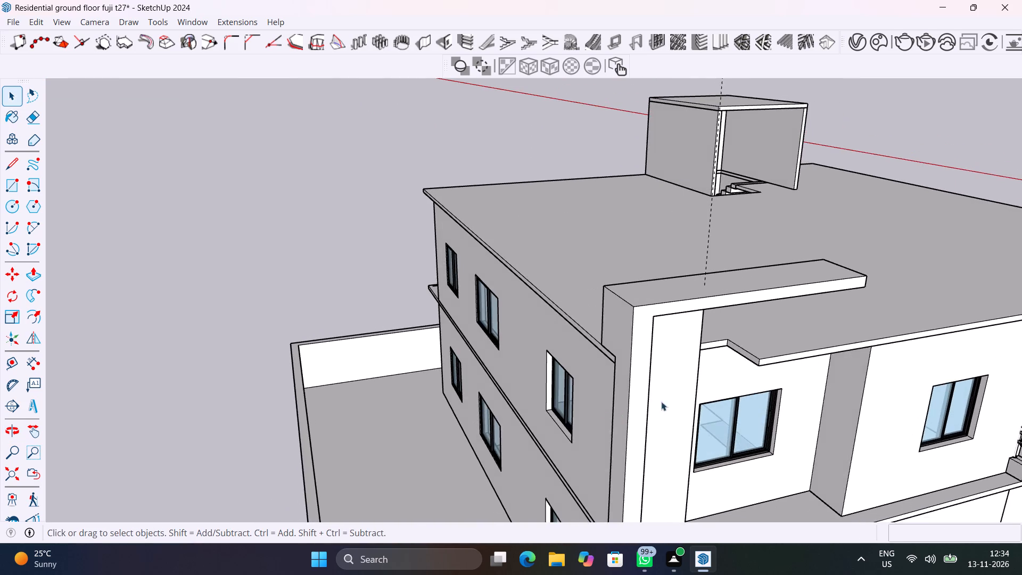
{"action": "scroll", "coordinate": [730, 358], "scroll_direction": "up", "scroll_amount": 14}
{"action": "double_click", "coordinate": [751, 344]}
{"action": "double_click", "coordinate": [752, 344]}
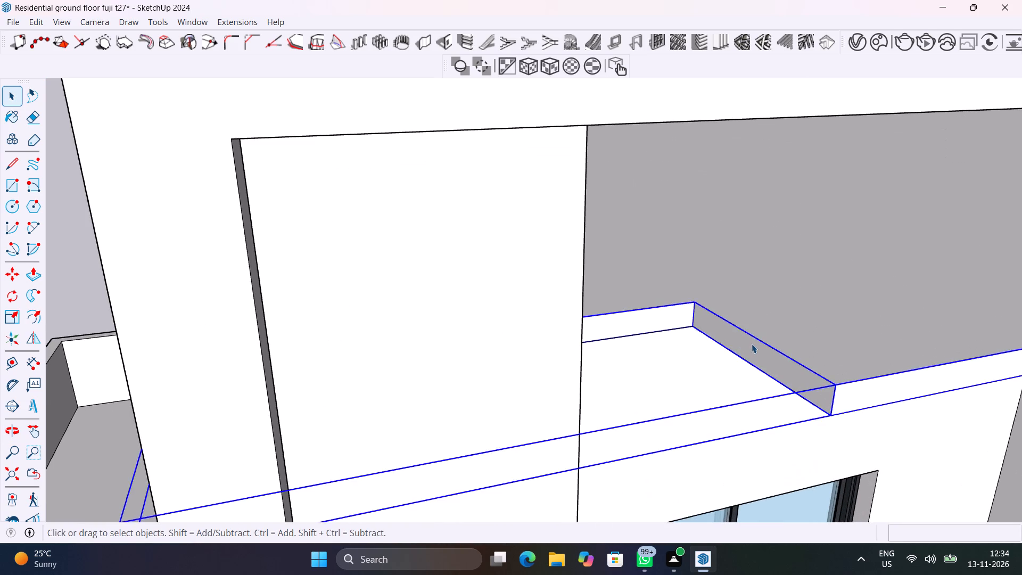
{"action": "left_click", "coordinate": [752, 345]}
{"action": "key", "text": "p"}
{"action": "left_click", "coordinate": [752, 345]}
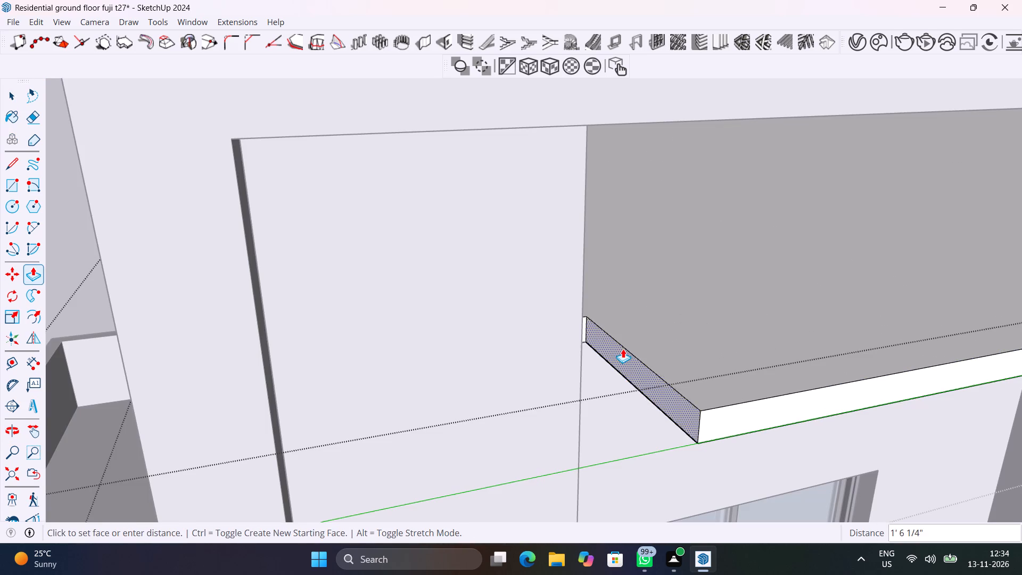
{"action": "left_click", "coordinate": [581, 292]}
{"action": "scroll", "coordinate": [625, 359], "scroll_direction": "down", "scroll_amount": 7}
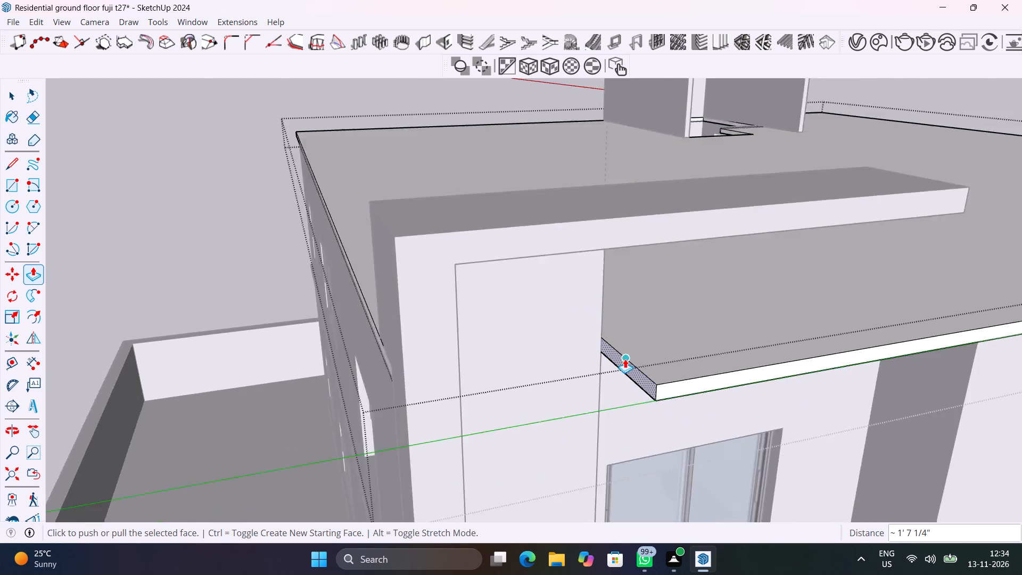
{"action": "scroll", "coordinate": [625, 359], "scroll_direction": "down", "scroll_amount": 8}
{"action": "key", "text": "space"}
{"action": "scroll", "coordinate": [625, 359], "scroll_direction": "down", "scroll_amount": 4}
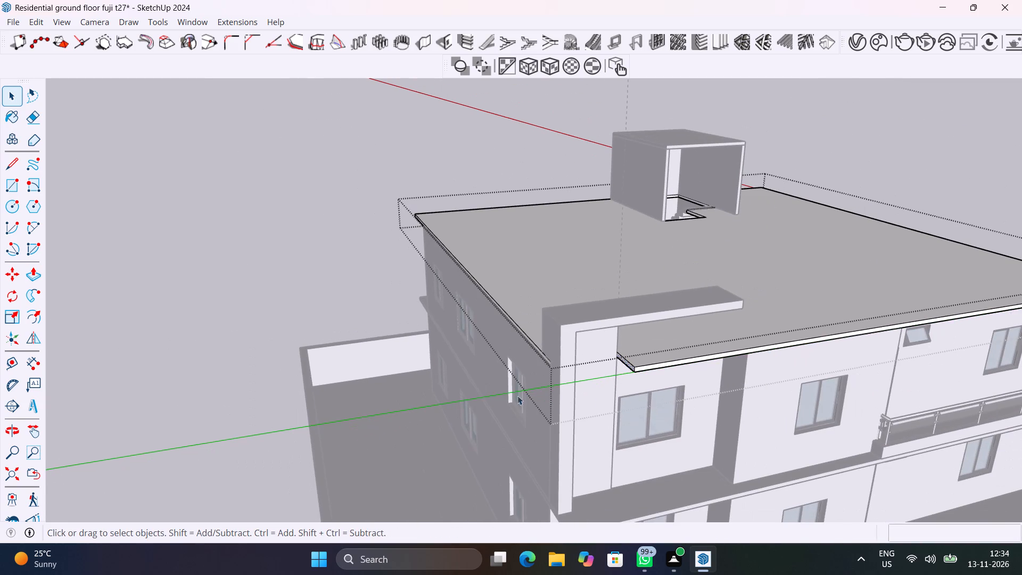
{"action": "left_click", "coordinate": [221, 324]}
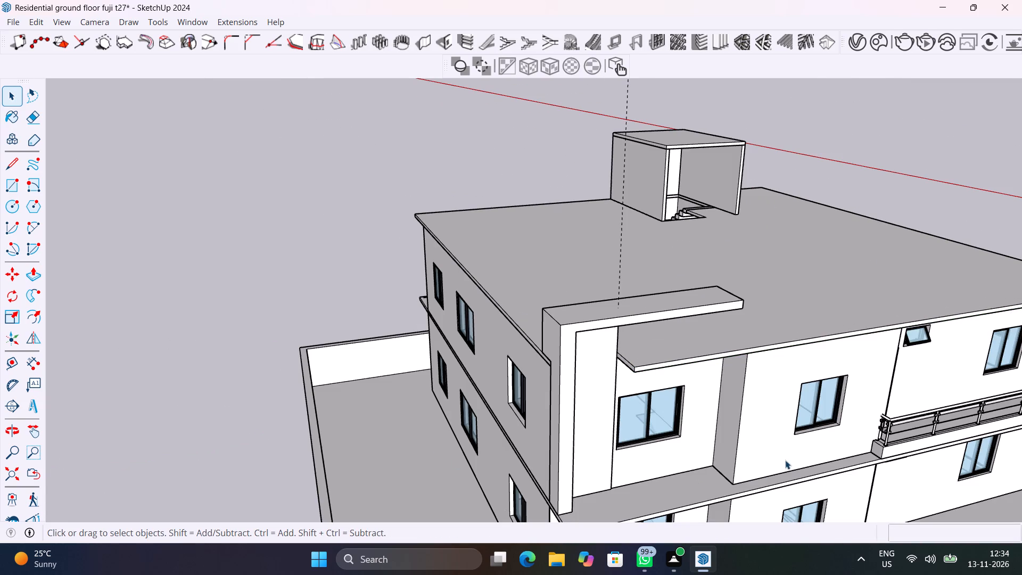
Push/Pull the beam's top face about 6 15/16" upward inside the corner pillar group.
{"action": "middle_click_drag", "start_coordinate": [724, 440], "coordinate": [611, 341]}
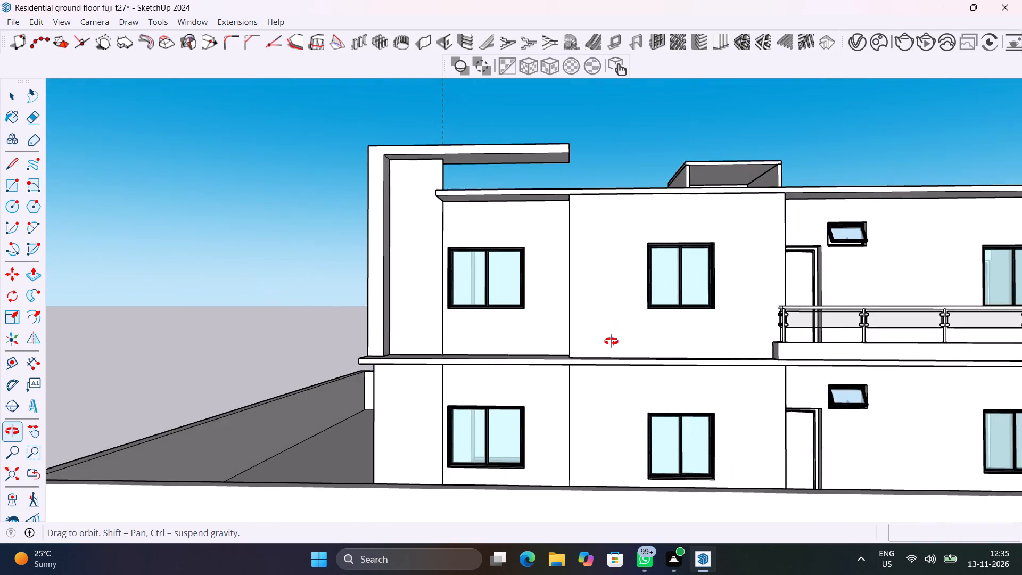
{"action": "middle_click_drag", "start_coordinate": [611, 341], "coordinate": [653, 398]}
{"action": "scroll", "coordinate": [653, 399], "scroll_direction": "down", "scroll_amount": 5}
{"action": "middle_click_drag", "start_coordinate": [645, 401], "coordinate": [611, 412]}
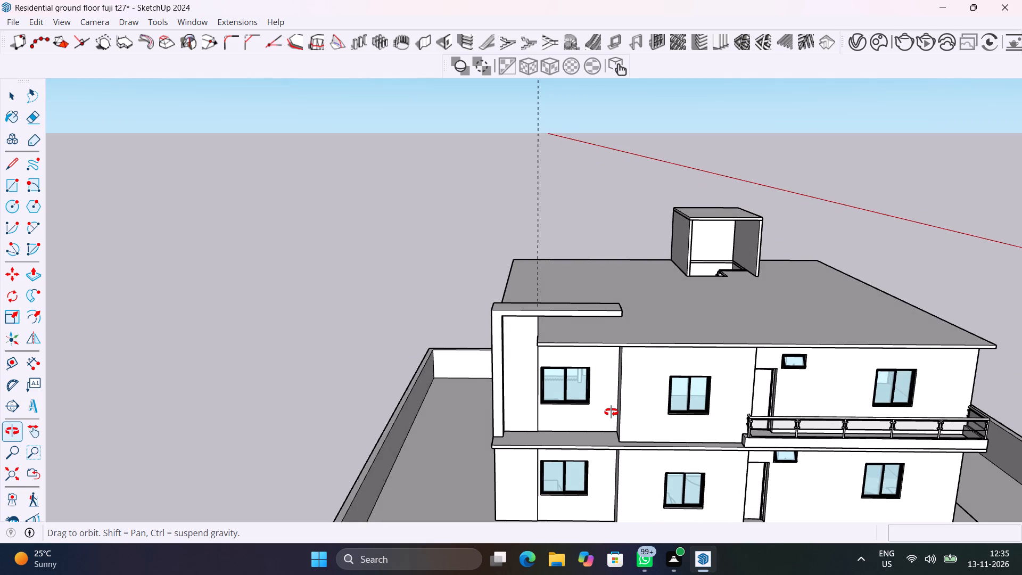
{"action": "middle_click_drag", "start_coordinate": [611, 412], "coordinate": [557, 325]}
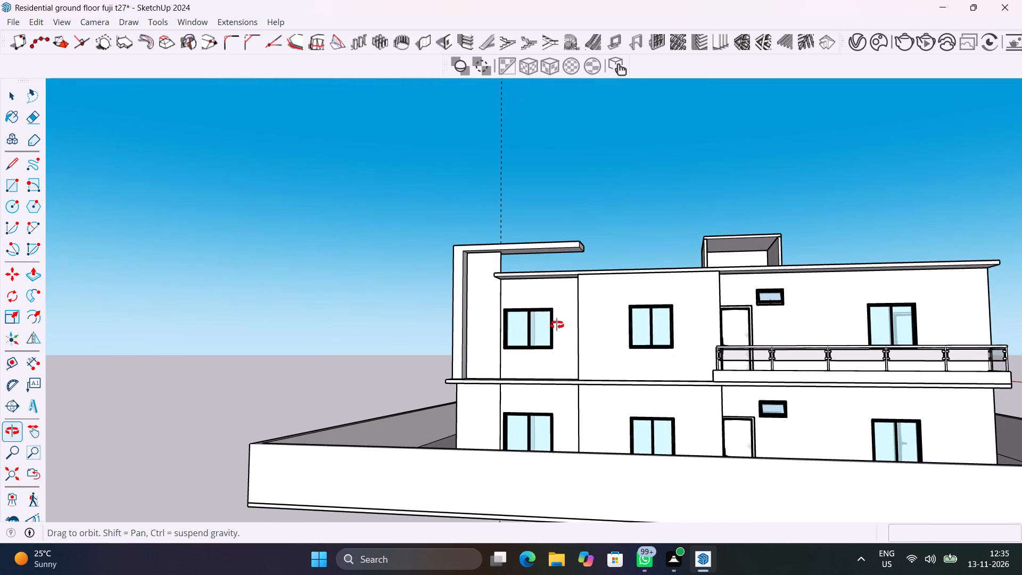
{"action": "middle_click_drag", "start_coordinate": [557, 325], "coordinate": [557, 326]}
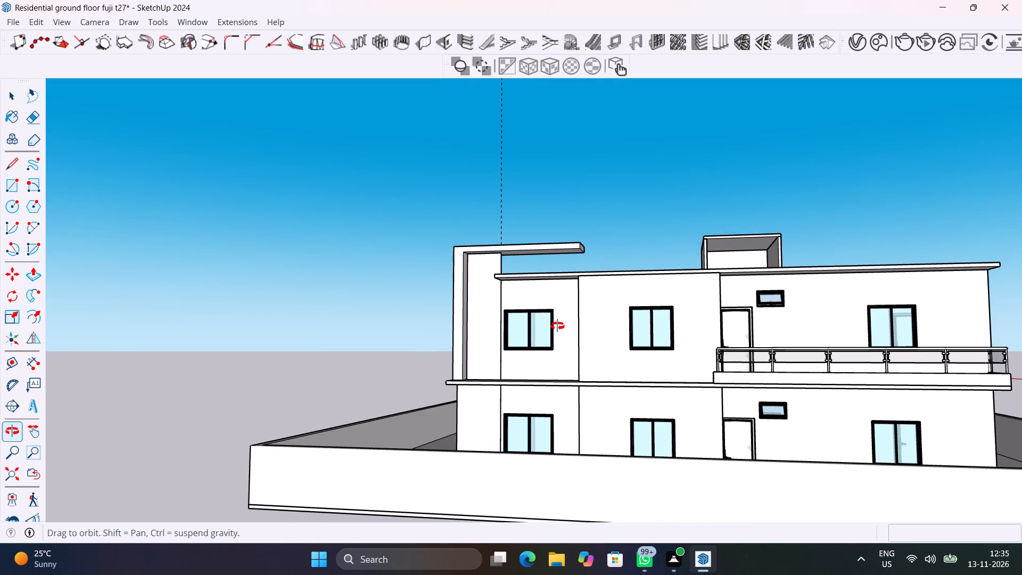
{"action": "middle_click_drag", "start_coordinate": [557, 326], "coordinate": [652, 511]}
{"action": "scroll", "coordinate": [567, 364], "scroll_direction": "up", "scroll_amount": 5}
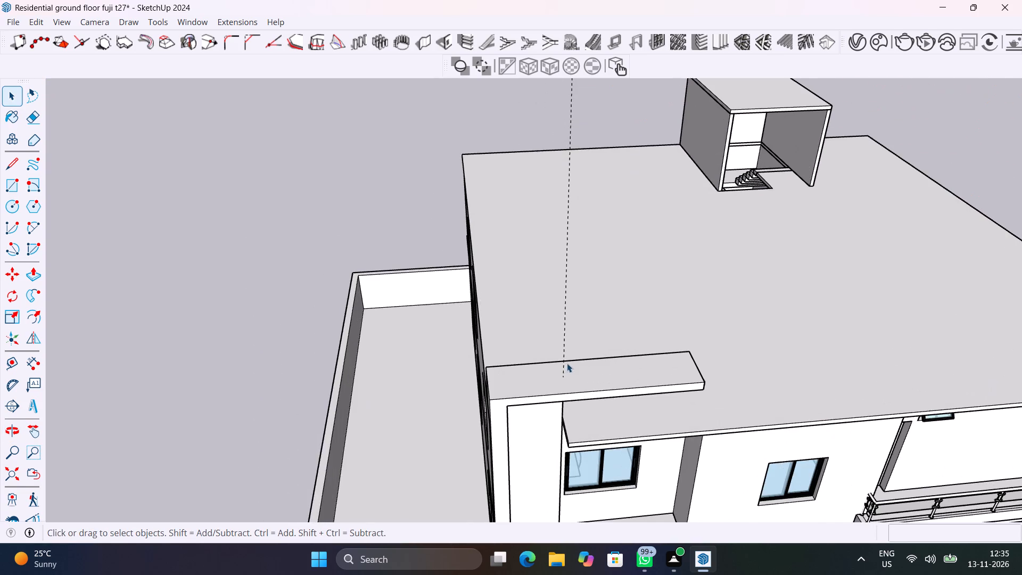
{"action": "left_click", "coordinate": [638, 372]}
{"action": "double_click", "coordinate": [638, 371]}
{"action": "left_click", "coordinate": [637, 370]}
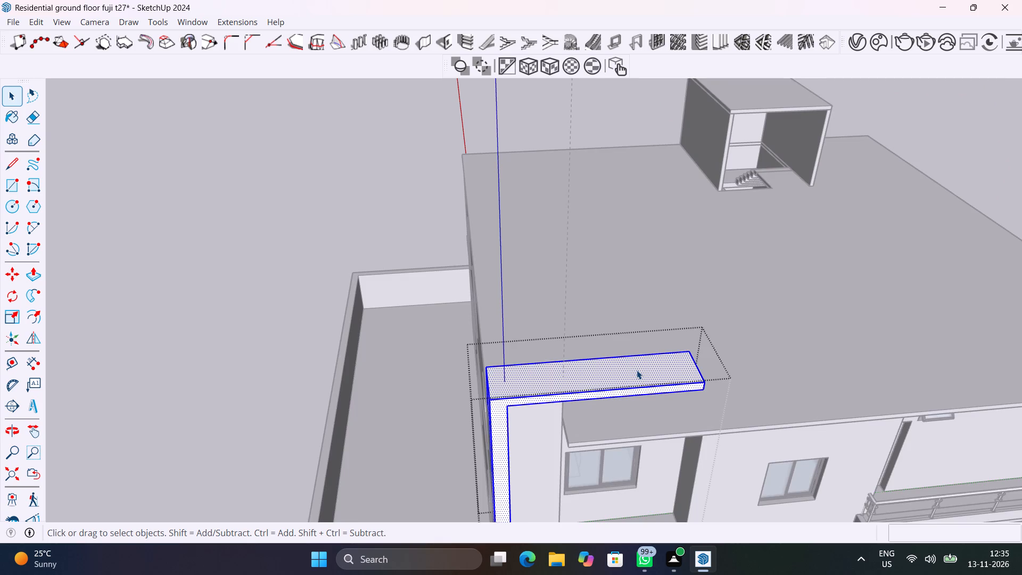
{"action": "left_click", "coordinate": [637, 370]}
{"action": "key", "text": "p"}
{"action": "left_click", "coordinate": [637, 370]}
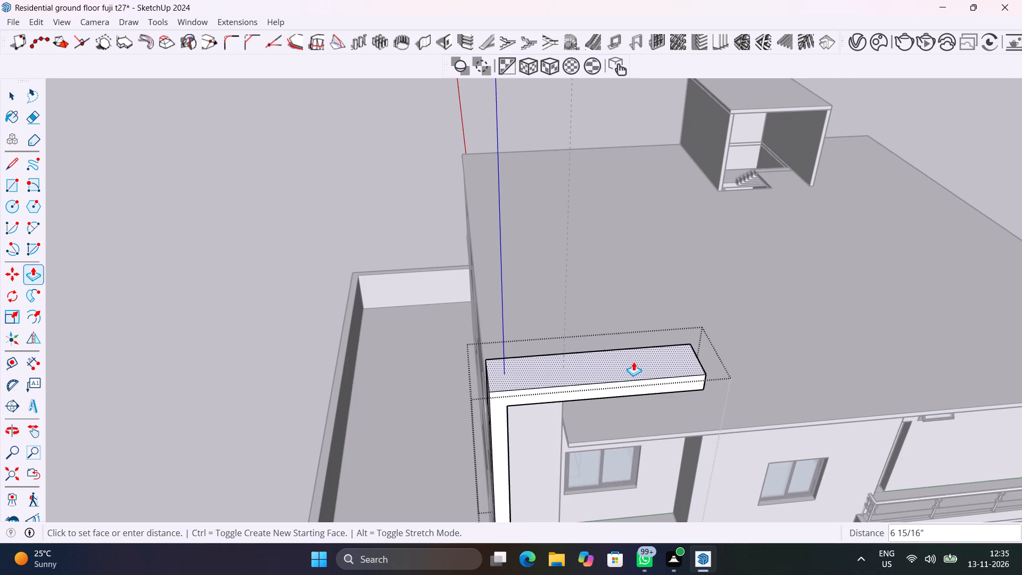
{"action": "left_click", "coordinate": [633, 362]}
{"action": "key", "text": "space"}
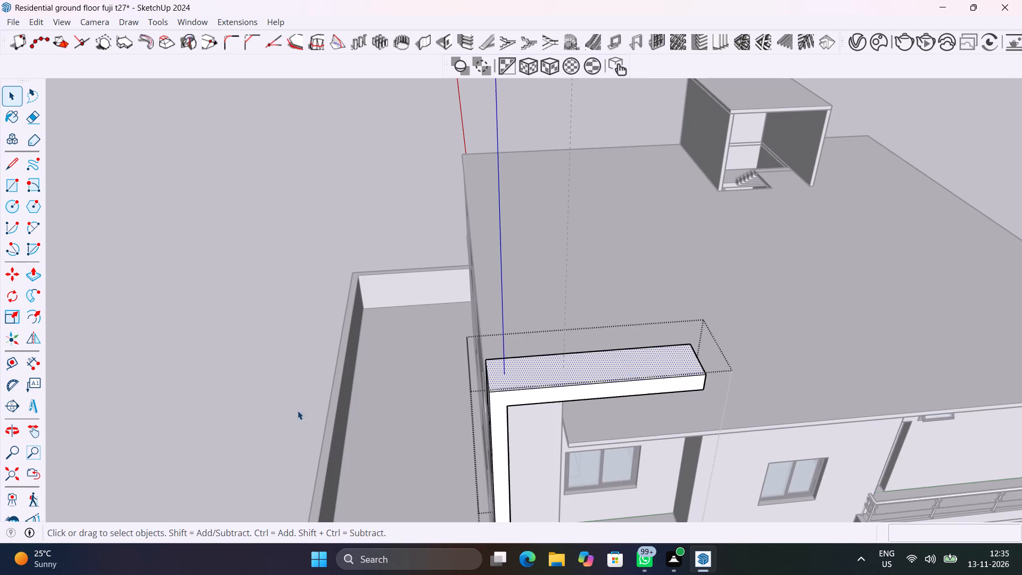
{"action": "left_click", "coordinate": [222, 413]}
{"action": "middle_click_drag", "start_coordinate": [244, 427], "coordinate": [230, 346]}
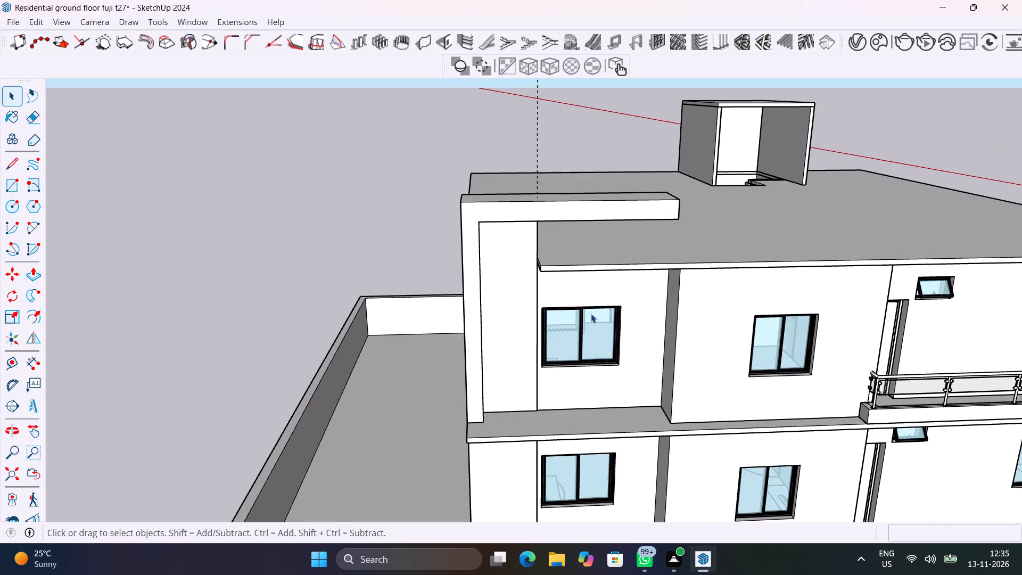
{"action": "middle_click_drag", "start_coordinate": [557, 282], "coordinate": [540, 211]}
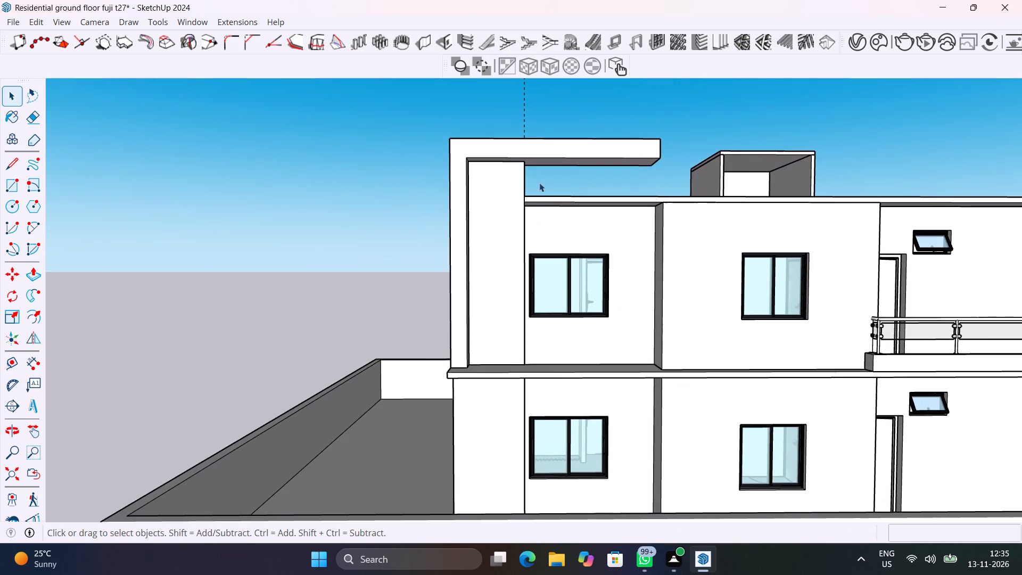
Inside the thin corner wall panel's group, copy the back face's top edge about 2' 5 1/8" down to the roof slab.
{"action": "scroll", "coordinate": [539, 183], "scroll_direction": "up", "scroll_amount": 5}
{"action": "middle_click_drag", "start_coordinate": [541, 183], "coordinate": [549, 231], "text": "shift"}
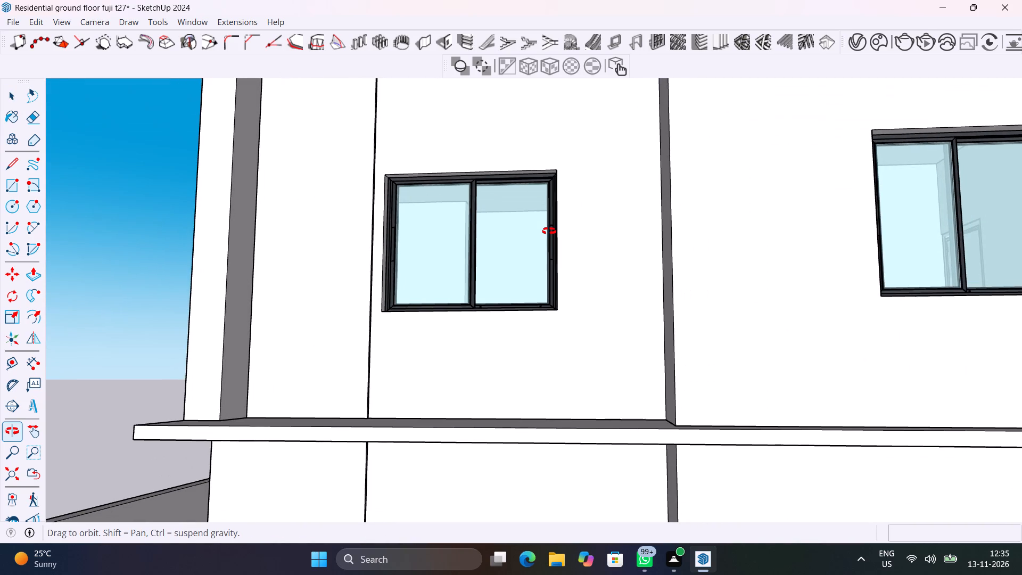
{"action": "middle_click_drag", "start_coordinate": [549, 231], "coordinate": [549, 211], "text": "shift"}
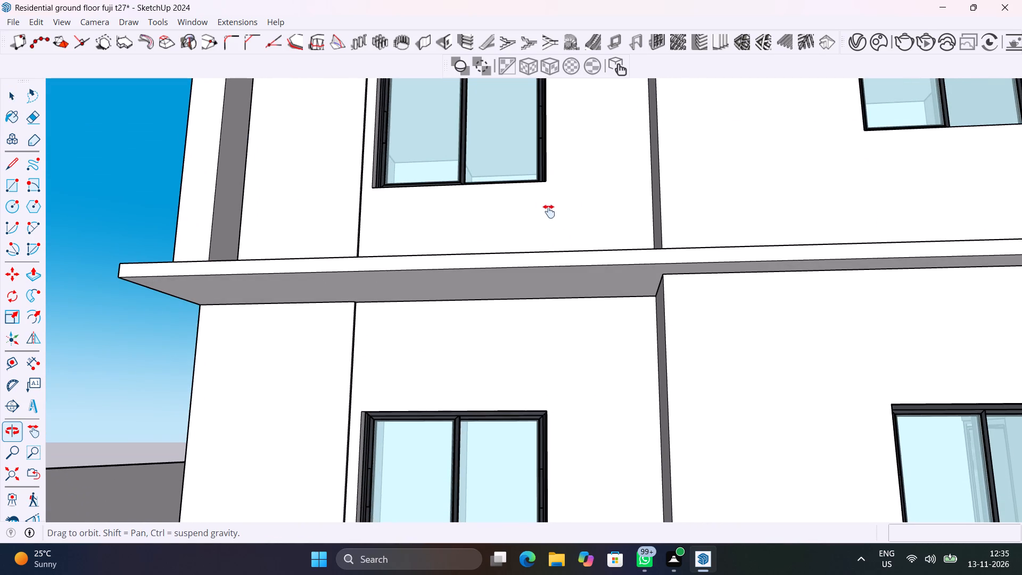
{"action": "middle_click_drag", "start_coordinate": [549, 211], "coordinate": [661, 480], "text": "shift"}
{"action": "scroll", "coordinate": [557, 268], "scroll_direction": "down", "scroll_amount": 2}
{"action": "scroll", "coordinate": [523, 150], "scroll_direction": "up", "scroll_amount": 5}
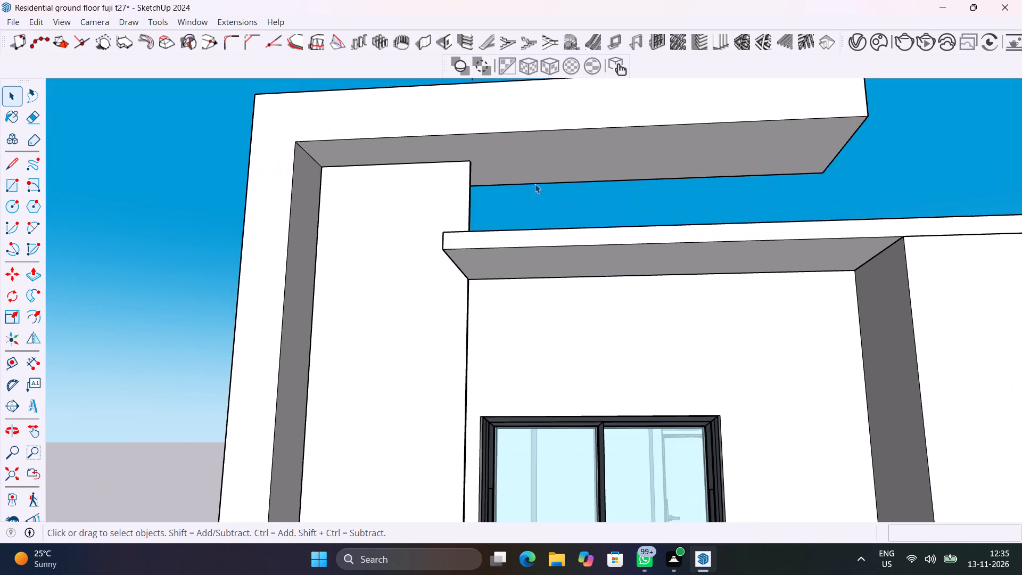
{"action": "middle_click_drag", "start_coordinate": [548, 194], "coordinate": [158, 319]}
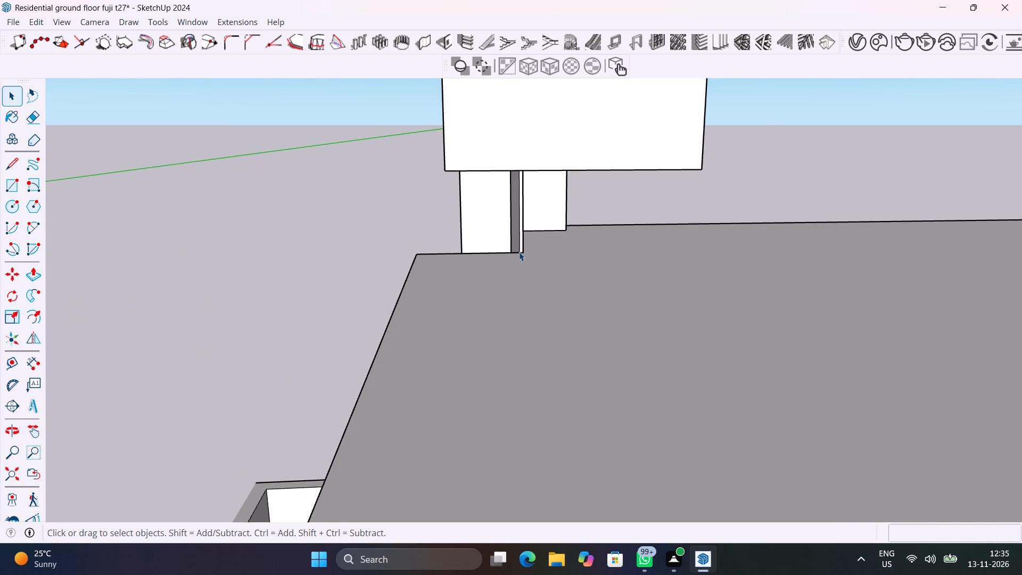
{"action": "middle_click_drag", "start_coordinate": [551, 242], "coordinate": [392, 252]}
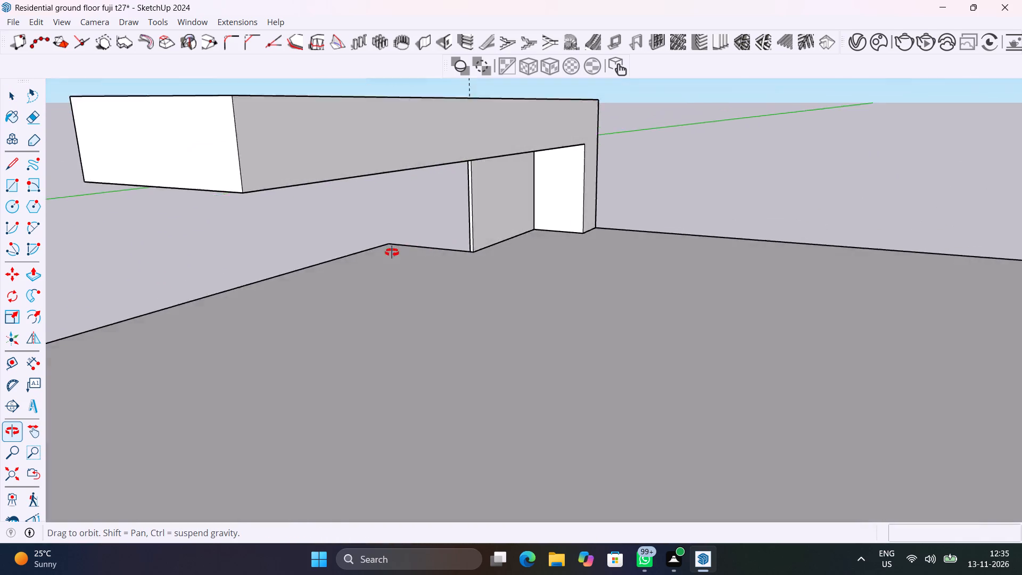
{"action": "middle_click_drag", "start_coordinate": [392, 252], "coordinate": [303, 206]}
{"action": "scroll", "coordinate": [487, 157], "scroll_direction": "up", "scroll_amount": 1}
{"action": "left_click", "coordinate": [487, 157]}
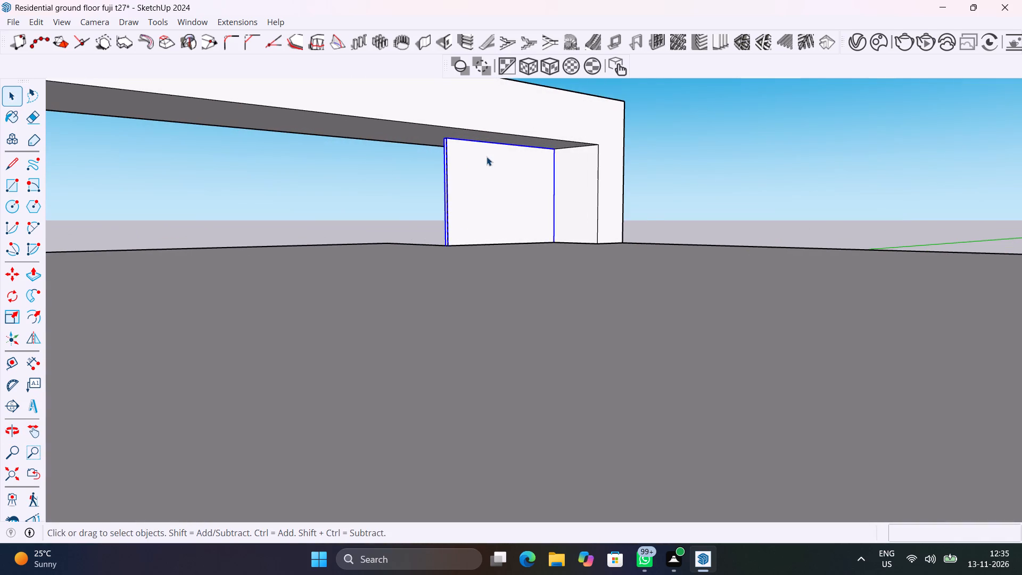
{"action": "scroll", "coordinate": [487, 157], "scroll_direction": "up", "scroll_amount": 5}
{"action": "double_click", "coordinate": [469, 132]}
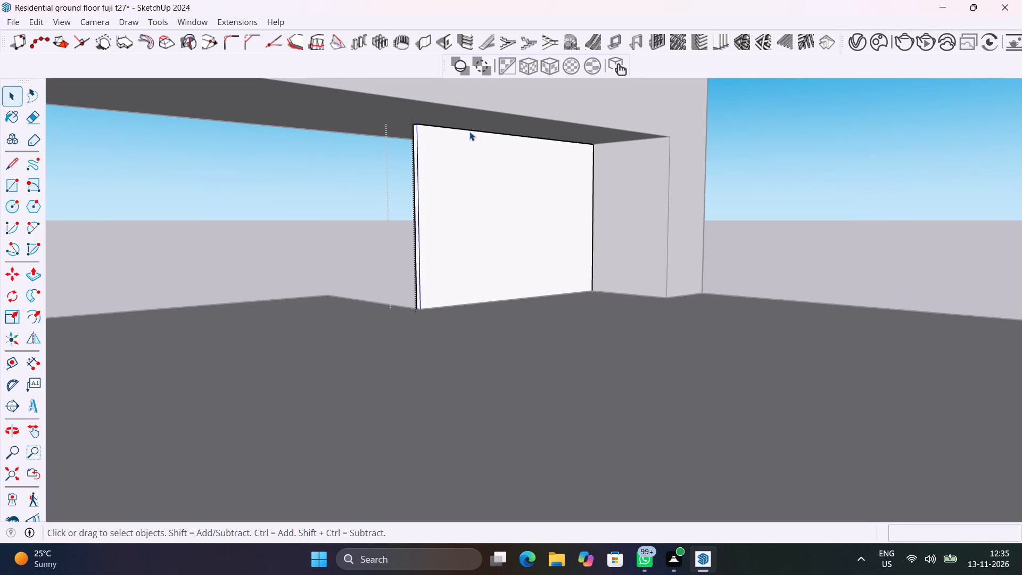
{"action": "left_click", "coordinate": [469, 132]}
{"action": "key", "text": "m"}
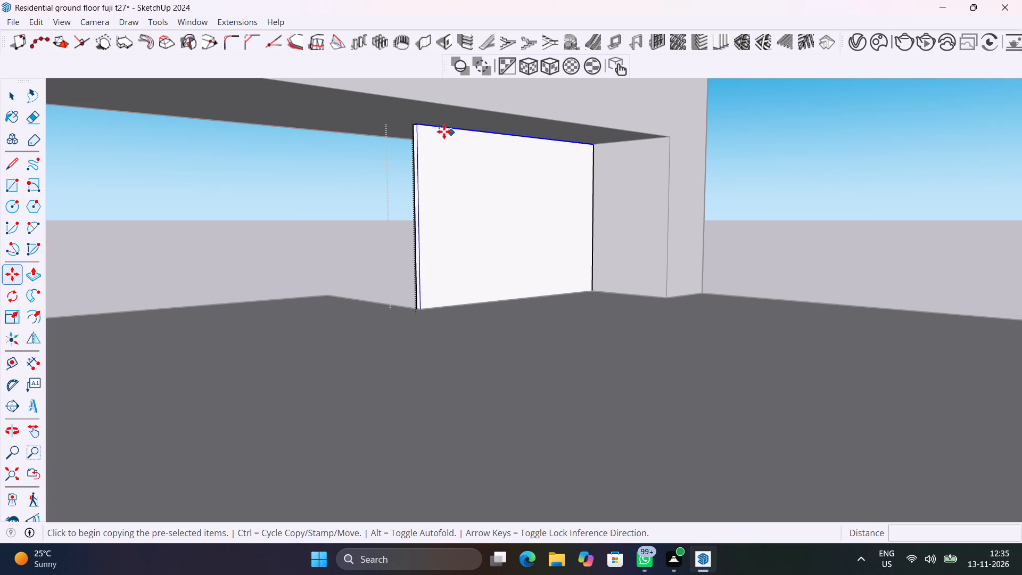
{"action": "left_click", "coordinate": [421, 127]}
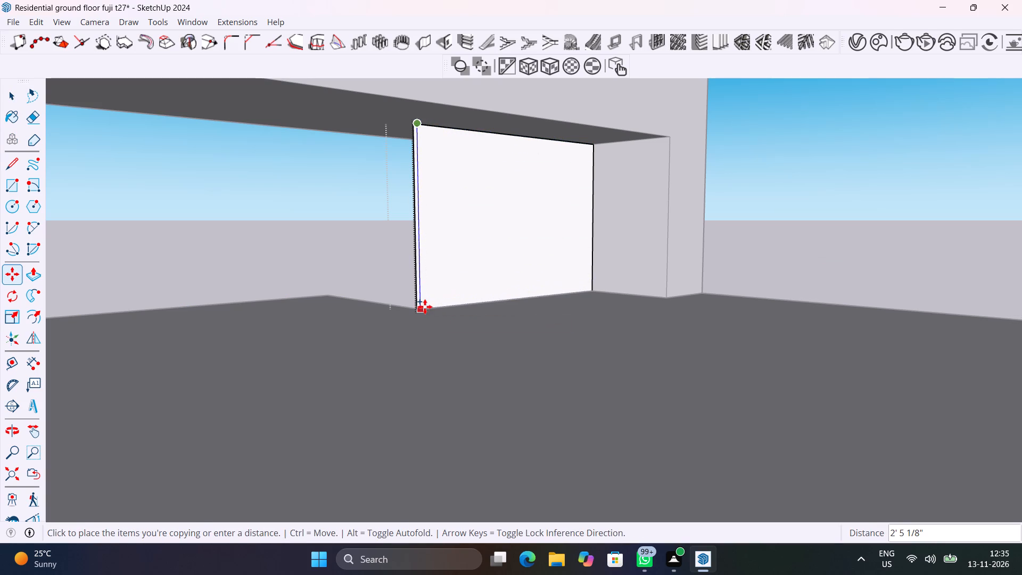
{"action": "left_click", "coordinate": [425, 307]}
{"action": "key", "text": "space"}
Push/Pull the panel's back face above the roof slab about 1' 6" to the beam's rear face, and close the group.
{"action": "left_click", "coordinate": [470, 236]}
{"action": "key", "text": "p"}
{"action": "left_click", "coordinate": [470, 236]}
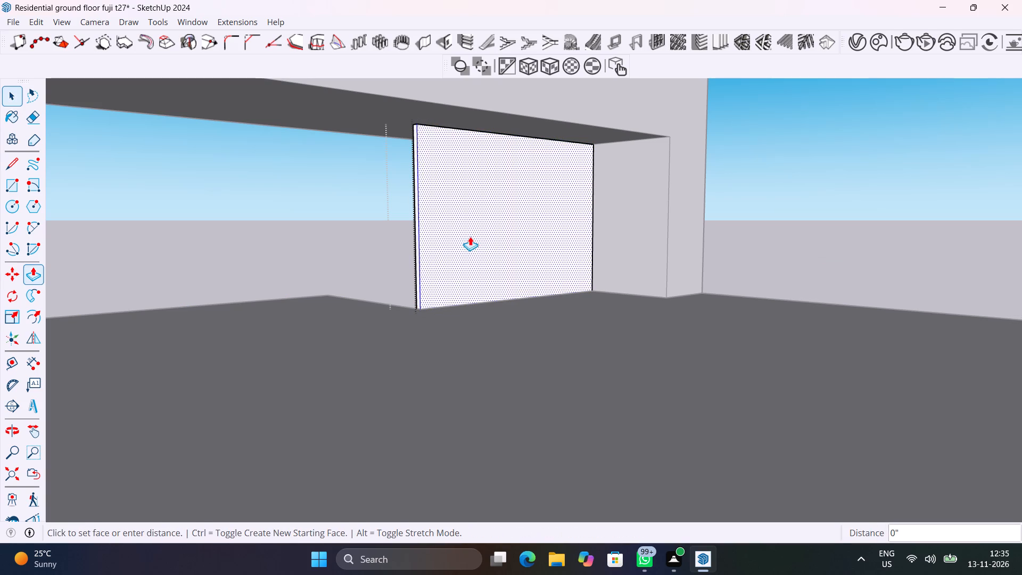
{"action": "scroll", "coordinate": [662, 212], "scroll_direction": "down", "scroll_amount": 1}
{"action": "middle_click_drag", "start_coordinate": [663, 217], "coordinate": [534, 347]}
{"action": "scroll", "coordinate": [535, 347], "scroll_direction": "up", "scroll_amount": 1}
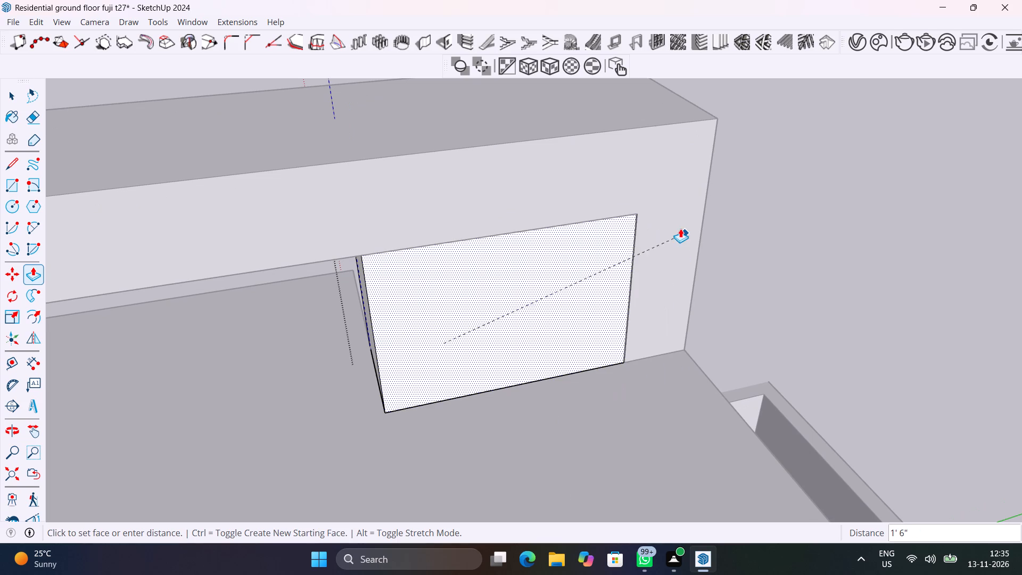
{"action": "left_click", "coordinate": [652, 272]}
{"action": "key", "text": "space"}
{"action": "left_click", "coordinate": [801, 233]}
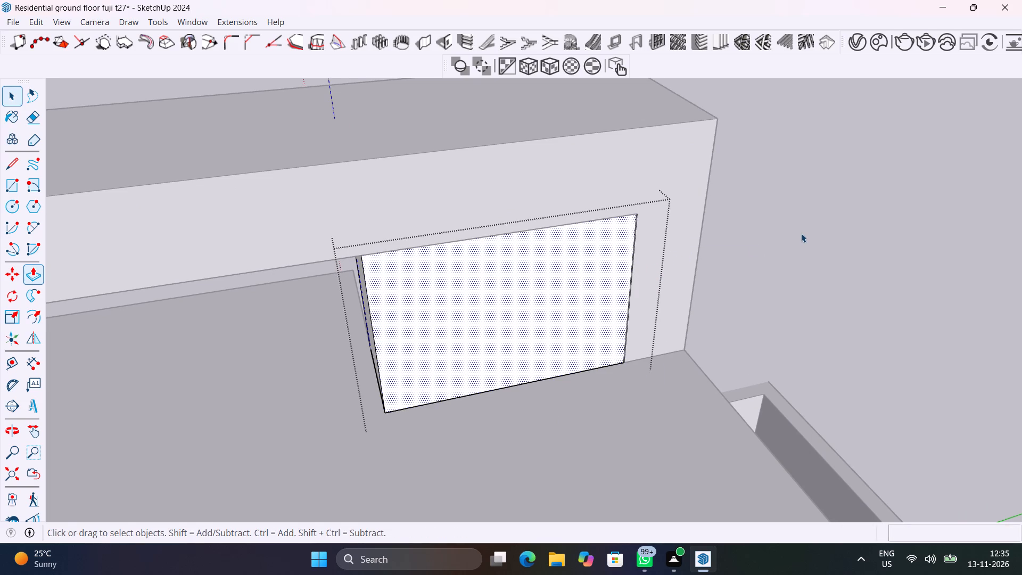
Examine the thickened panel where it meets the beam, pillar and roof slab from behind, below and the front.
{"action": "middle_click_drag", "start_coordinate": [544, 314], "coordinate": [741, 249]}
{"action": "scroll", "coordinate": [741, 249], "scroll_direction": "down", "scroll_amount": 10}
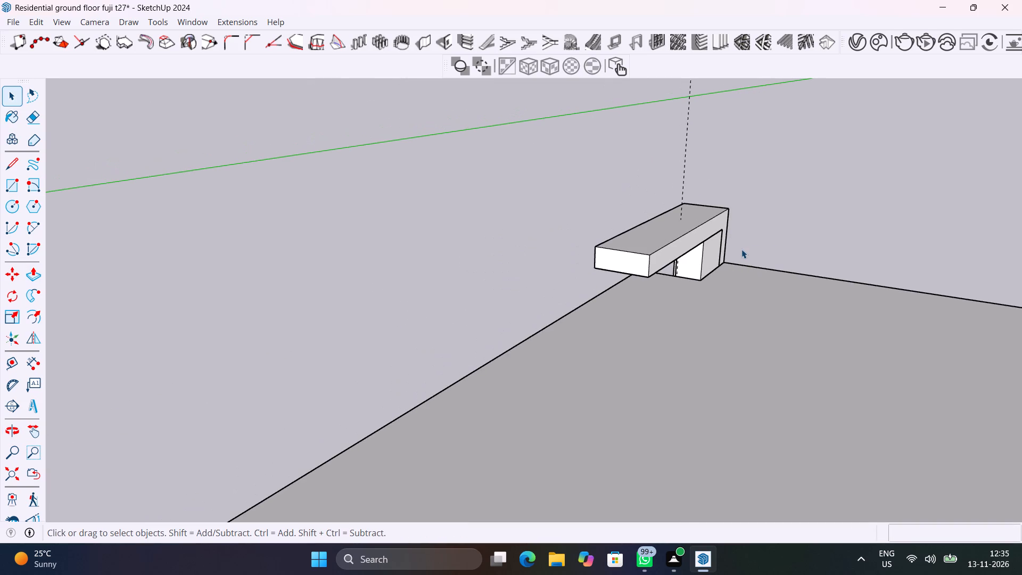
{"action": "middle_click_drag", "start_coordinate": [613, 251], "coordinate": [623, 231]}
{"action": "middle_click_drag", "start_coordinate": [623, 231], "coordinate": [792, 179]}
{"action": "scroll", "coordinate": [708, 226], "scroll_direction": "up", "scroll_amount": 10}
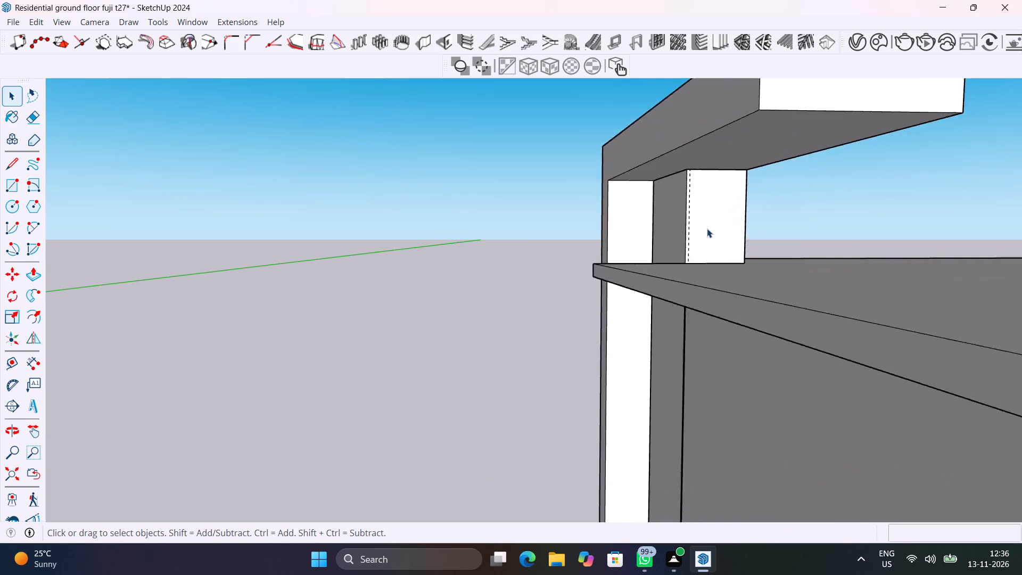
{"action": "middle_click_drag", "start_coordinate": [669, 285], "coordinate": [681, 255]}
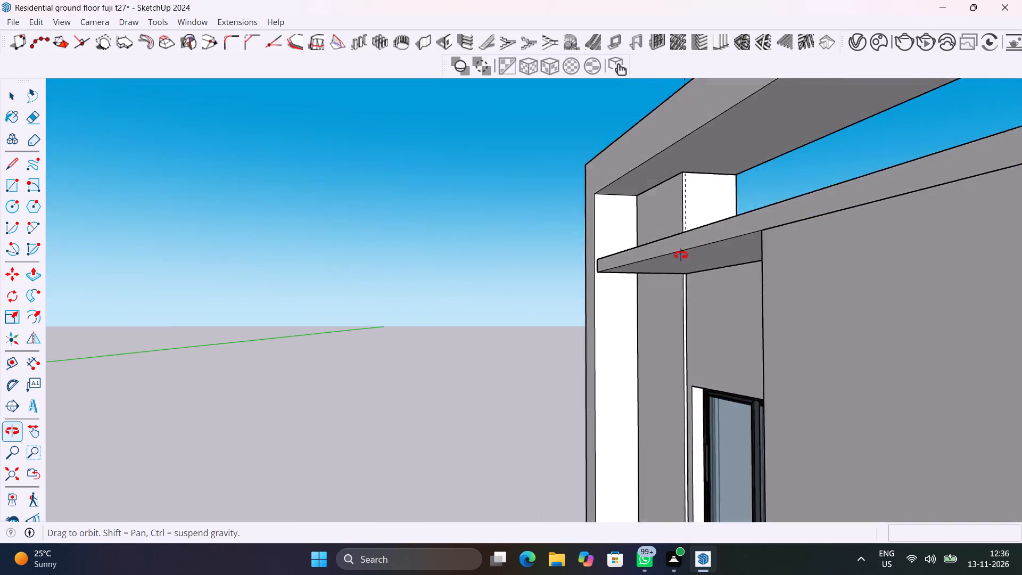
{"action": "middle_click_drag", "start_coordinate": [681, 255], "coordinate": [790, 332]}
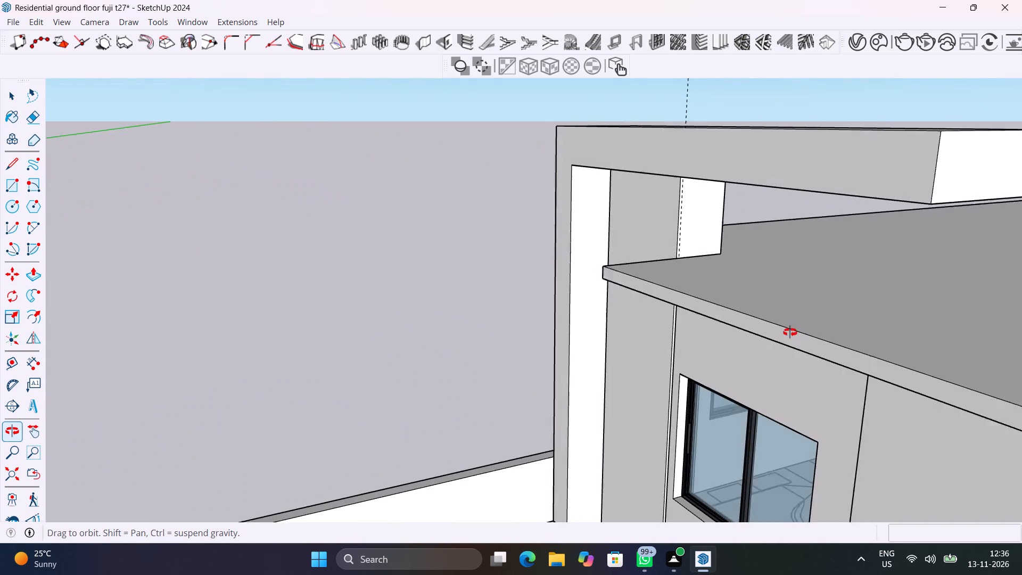
{"action": "middle_click_drag", "start_coordinate": [790, 332], "coordinate": [813, 353]}
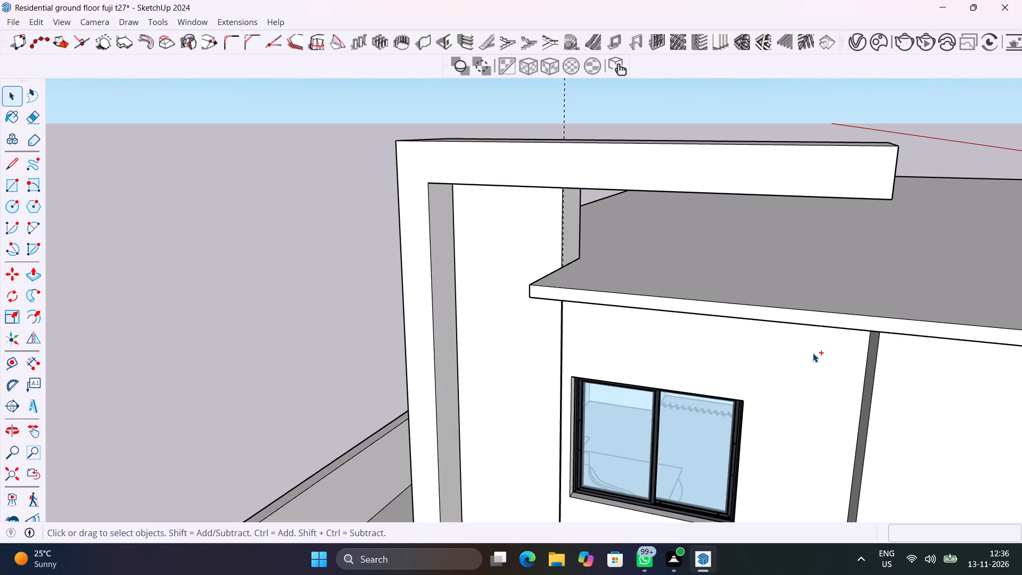
Save the model.
{"action": "key", "text": "ctrl+s"}
Examine the corner frame's junction with the roof slab and side wall, and the overall front facade.
{"action": "scroll", "coordinate": [598, 260], "scroll_direction": "up", "scroll_amount": 3}
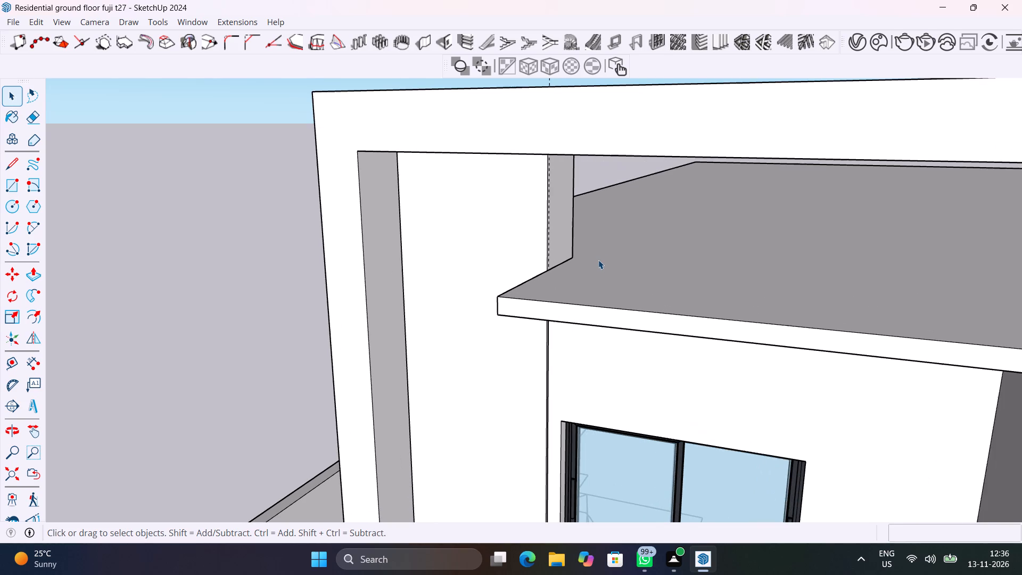
{"action": "middle_click_drag", "start_coordinate": [597, 259], "coordinate": [469, 270]}
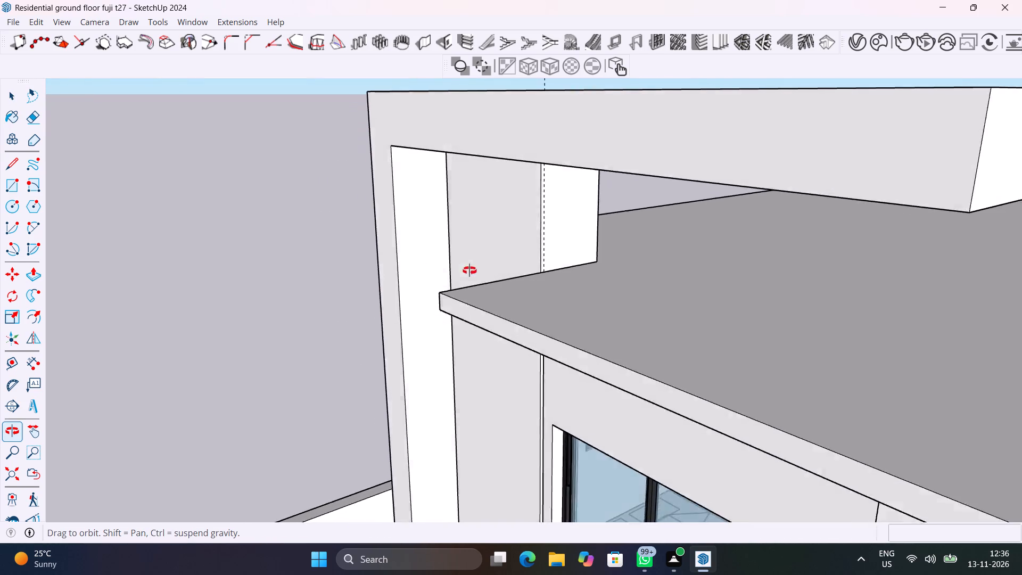
{"action": "middle_click_drag", "start_coordinate": [469, 270], "coordinate": [559, 284]}
{"action": "scroll", "coordinate": [546, 275], "scroll_direction": "down", "scroll_amount": 11}
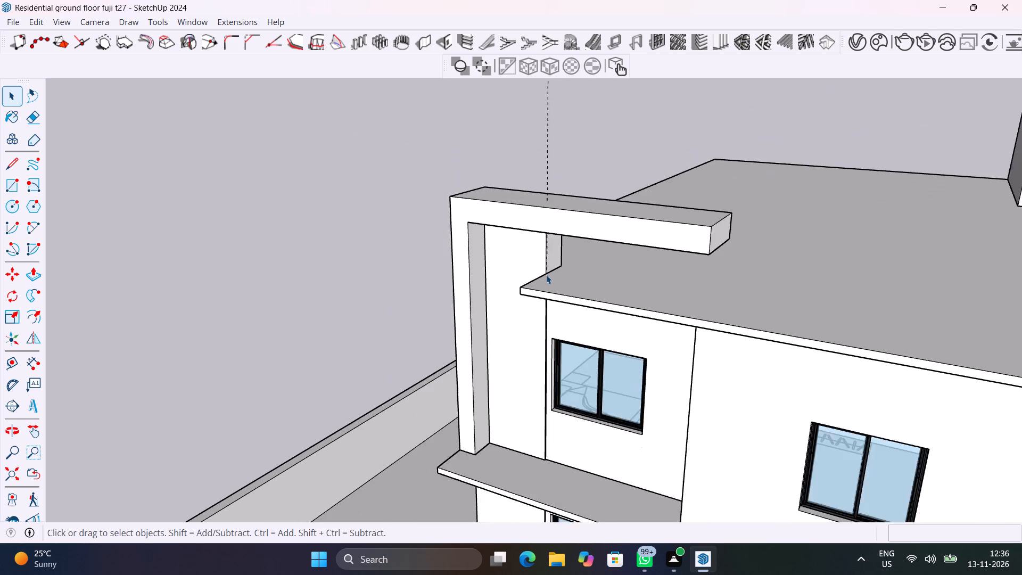
{"action": "scroll", "coordinate": [546, 275], "scroll_direction": "down", "scroll_amount": 1}
{"action": "middle_click_drag", "start_coordinate": [550, 285], "coordinate": [738, 380]}
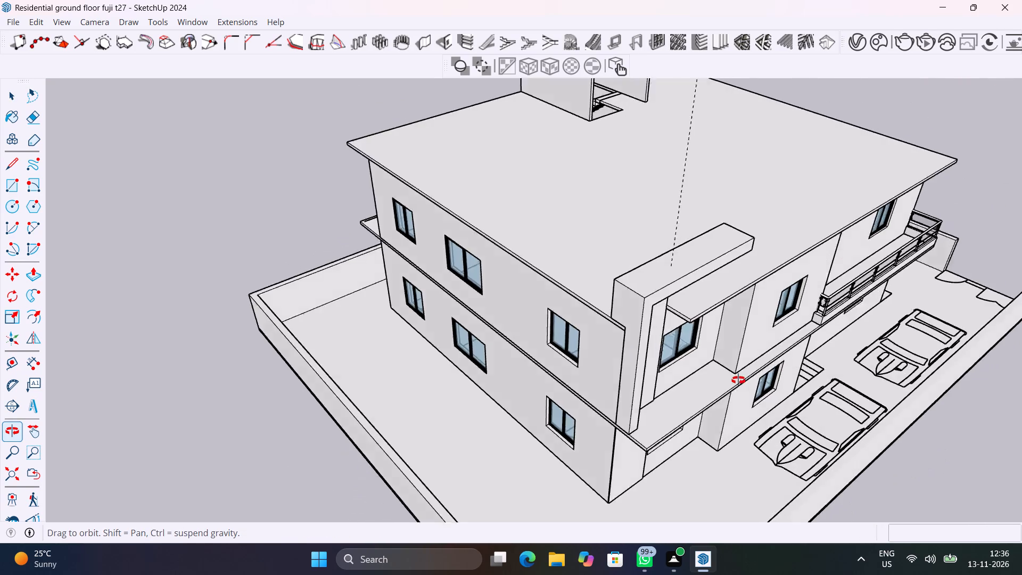
{"action": "middle_click_drag", "start_coordinate": [738, 380], "coordinate": [739, 380]}
{"action": "scroll", "coordinate": [629, 335], "scroll_direction": "up", "scroll_amount": 17}
{"action": "middle_click_drag", "start_coordinate": [632, 333], "coordinate": [632, 331]}
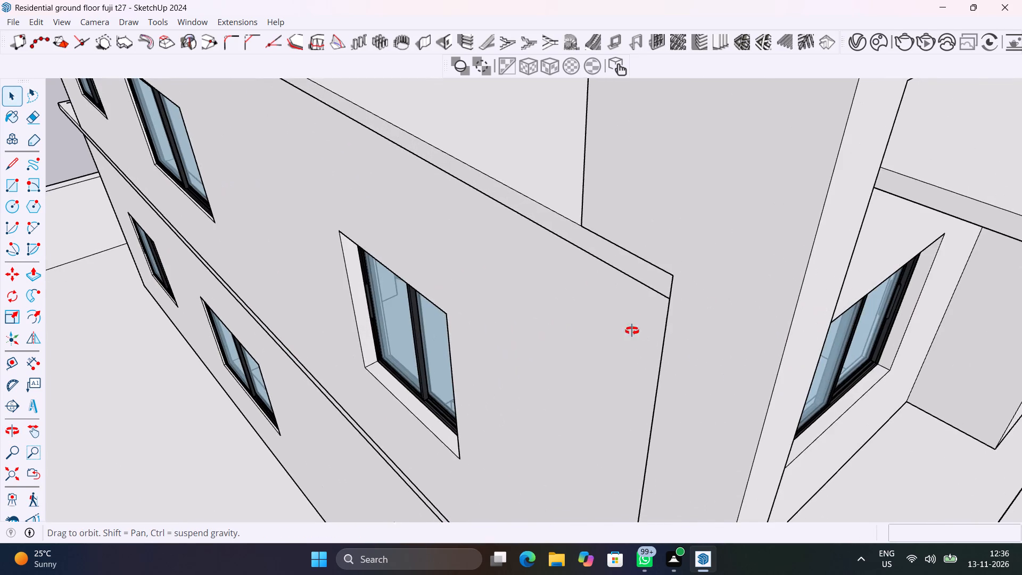
{"action": "middle_click_drag", "start_coordinate": [632, 331], "coordinate": [549, 268]}
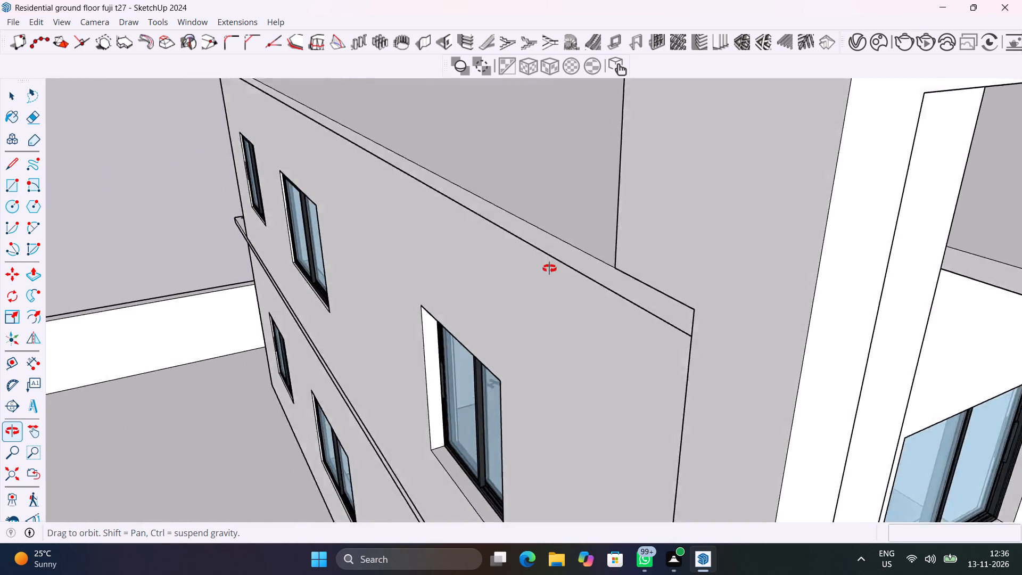
{"action": "middle_click_drag", "start_coordinate": [549, 268], "coordinate": [513, 266]}
{"action": "scroll", "coordinate": [513, 267], "scroll_direction": "down", "scroll_amount": 20}
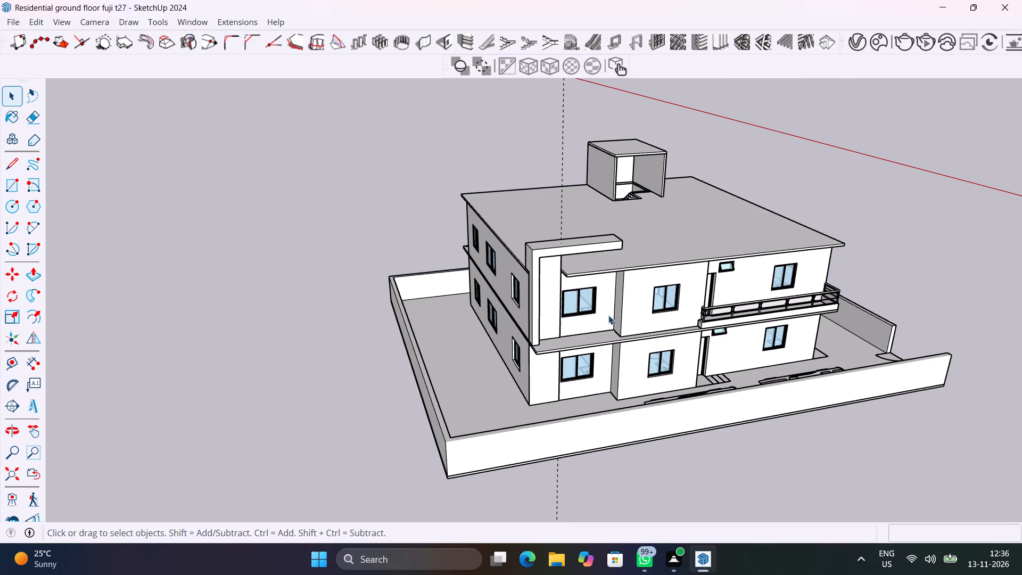
{"action": "middle_click_drag", "start_coordinate": [608, 315], "coordinate": [584, 252]}
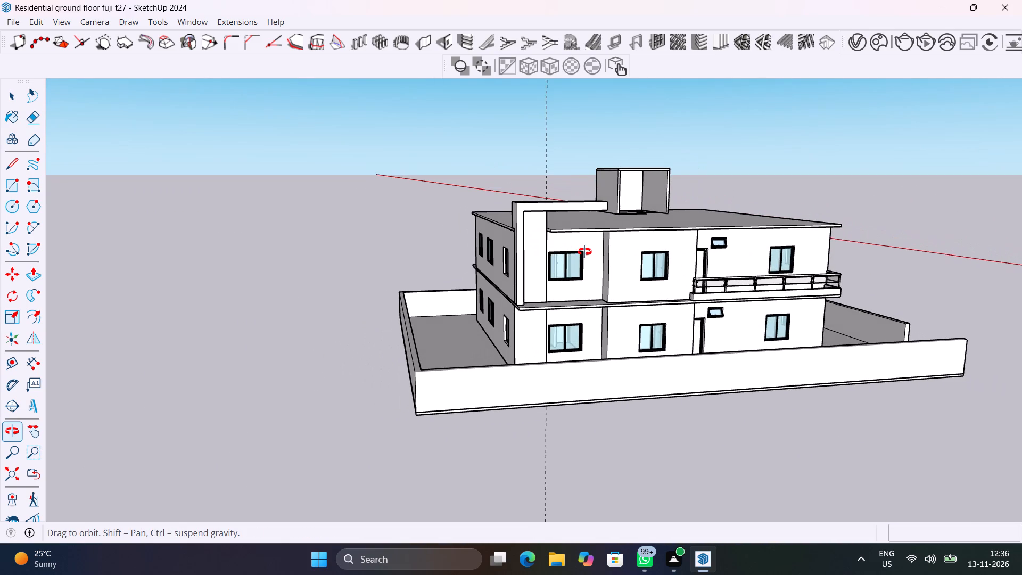
{"action": "middle_click_drag", "start_coordinate": [584, 252], "coordinate": [585, 252]}
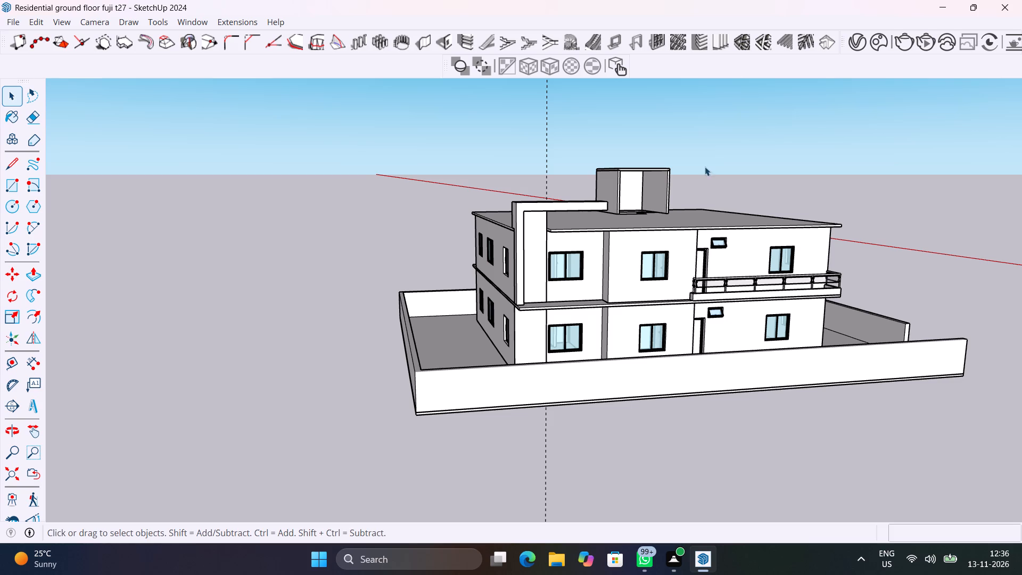
Examine the roof around the stair enclosure and the slab's front edge beside the corner beam.
{"action": "scroll", "coordinate": [648, 211], "scroll_direction": "up", "scroll_amount": 8}
{"action": "middle_click_drag", "start_coordinate": [652, 217], "coordinate": [621, 264]}
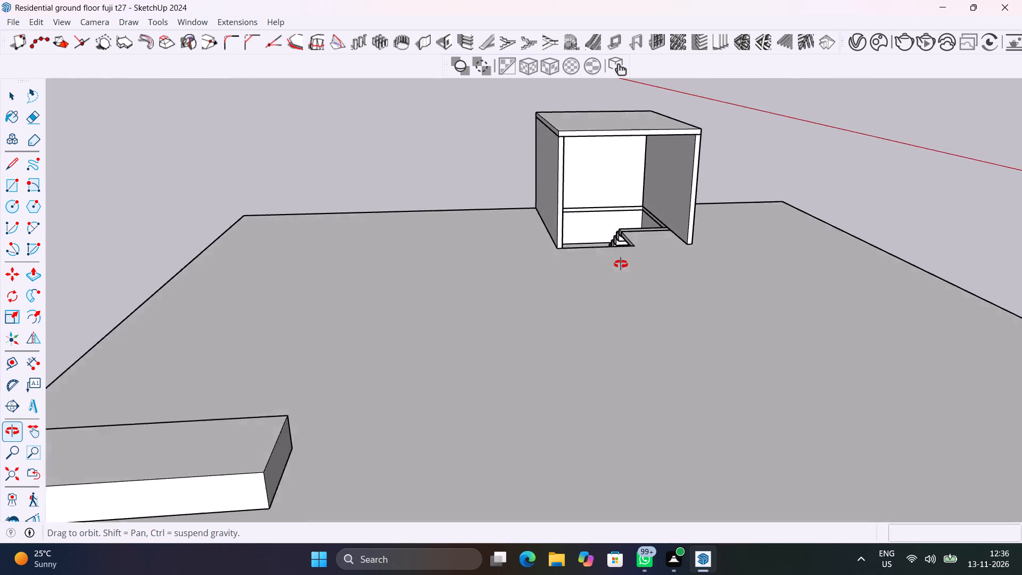
{"action": "middle_click_drag", "start_coordinate": [621, 264], "coordinate": [616, 254]}
{"action": "scroll", "coordinate": [616, 254], "scroll_direction": "up", "scroll_amount": 1}
{"action": "scroll", "coordinate": [616, 254], "scroll_direction": "down", "scroll_amount": 2}
{"action": "middle_click_drag", "start_coordinate": [507, 335], "coordinate": [545, 283]}
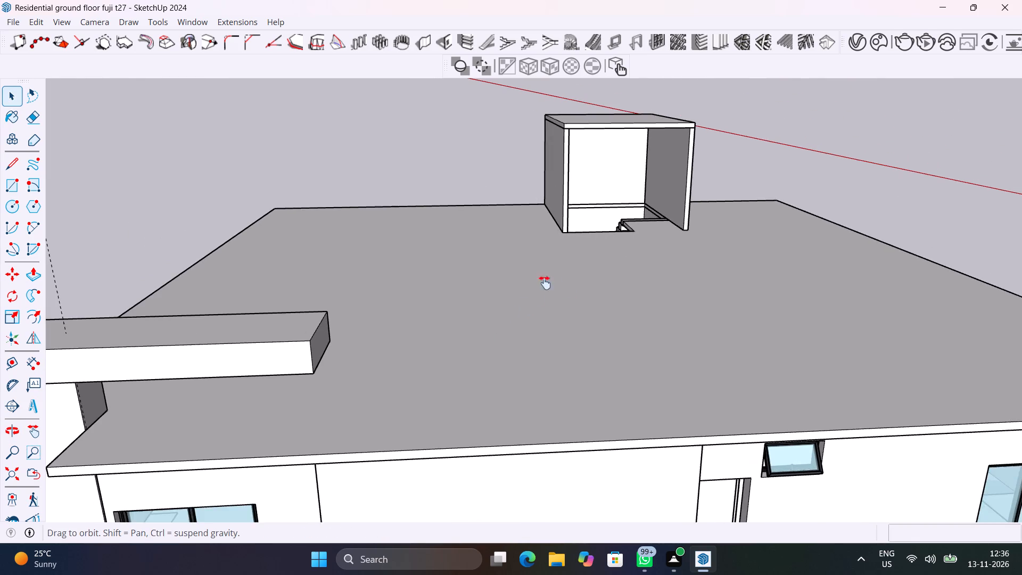
{"action": "middle_click_drag", "start_coordinate": [545, 283], "coordinate": [660, 226]}
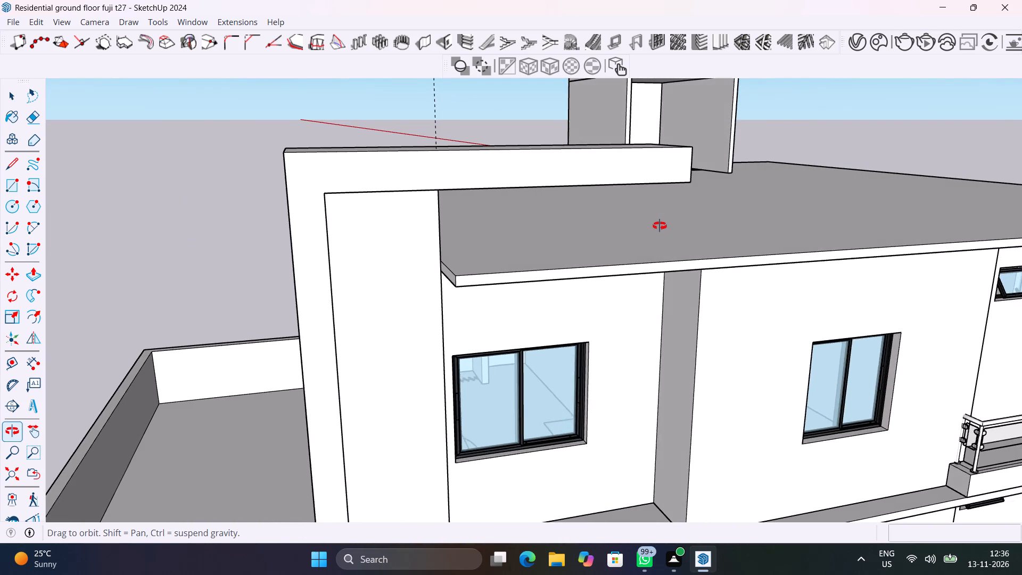
{"action": "middle_click_drag", "start_coordinate": [660, 226], "coordinate": [635, 237]}
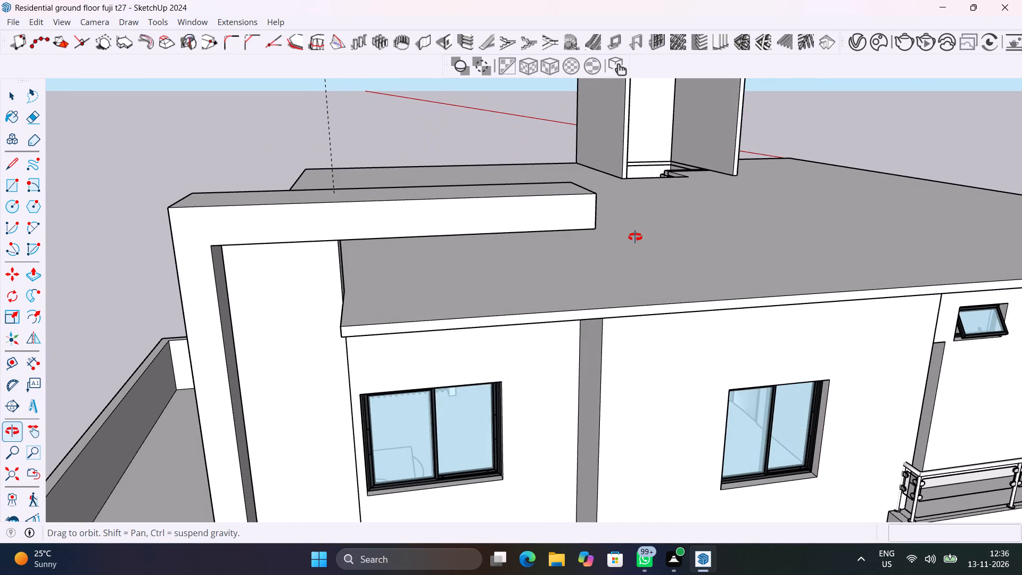
{"action": "middle_click_drag", "start_coordinate": [635, 237], "coordinate": [639, 212]}
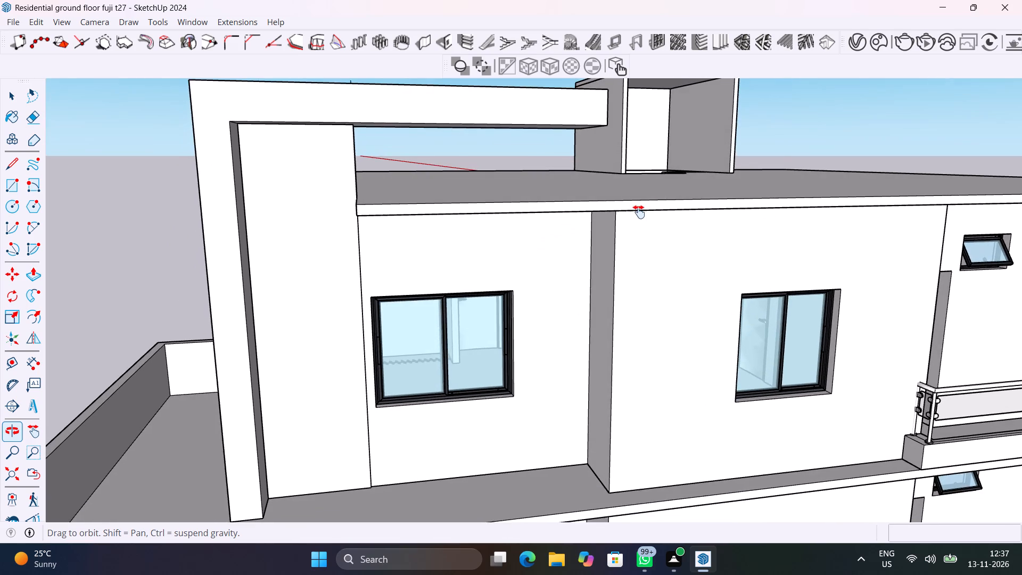
{"action": "middle_click_drag", "start_coordinate": [639, 212], "coordinate": [634, 271]}
{"action": "scroll", "coordinate": [629, 264], "scroll_direction": "up", "scroll_amount": 4}
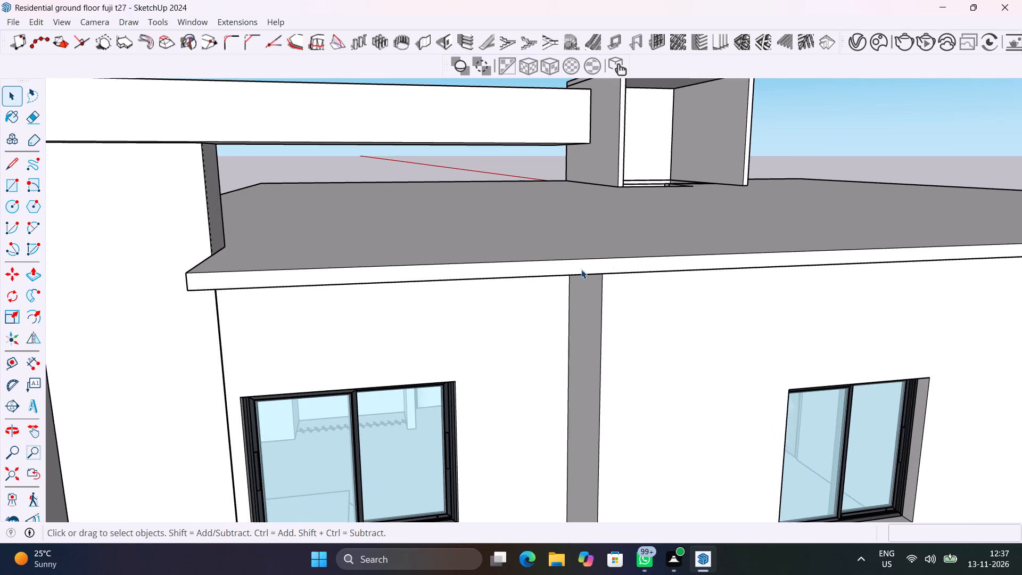
{"action": "scroll", "coordinate": [558, 295], "scroll_direction": "down", "scroll_amount": 5}
{"action": "middle_click_drag", "start_coordinate": [632, 266], "coordinate": [572, 304]}
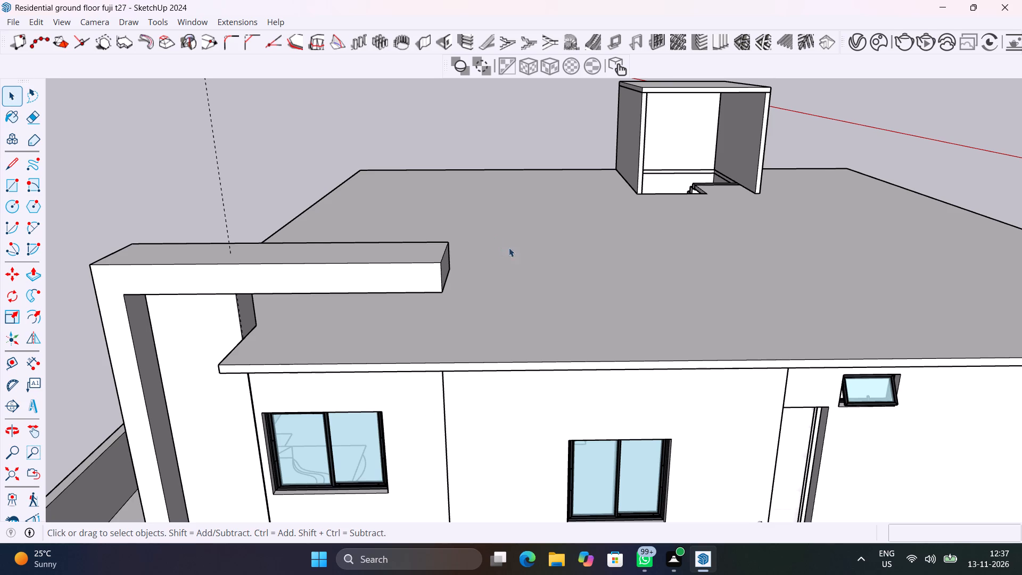
Push/pull the corner frame's front face into line with the front wall's corner edge.
{"action": "middle_click_drag", "start_coordinate": [401, 347], "coordinate": [400, 325]}
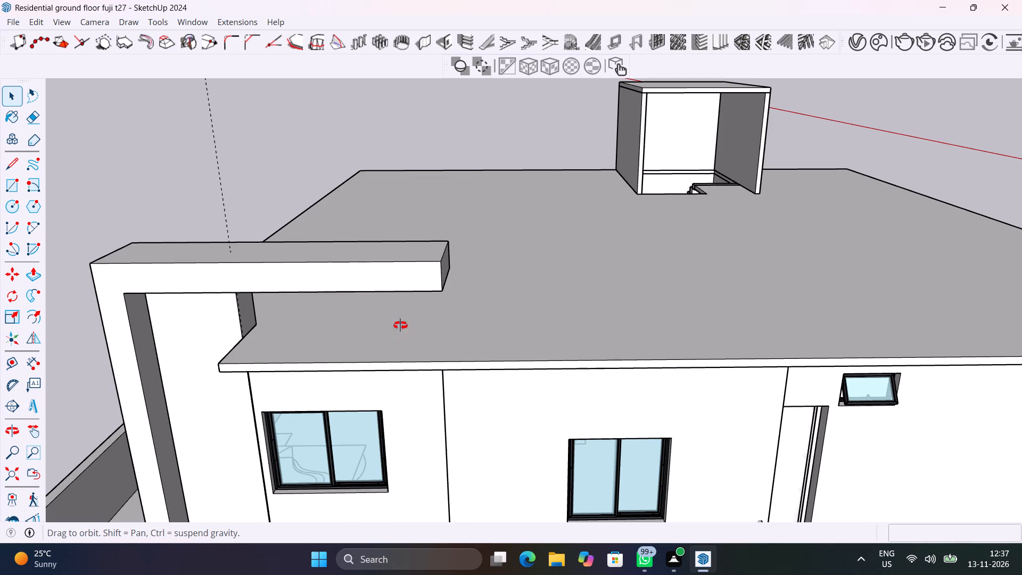
{"action": "middle_click_drag", "start_coordinate": [400, 325], "coordinate": [411, 282]}
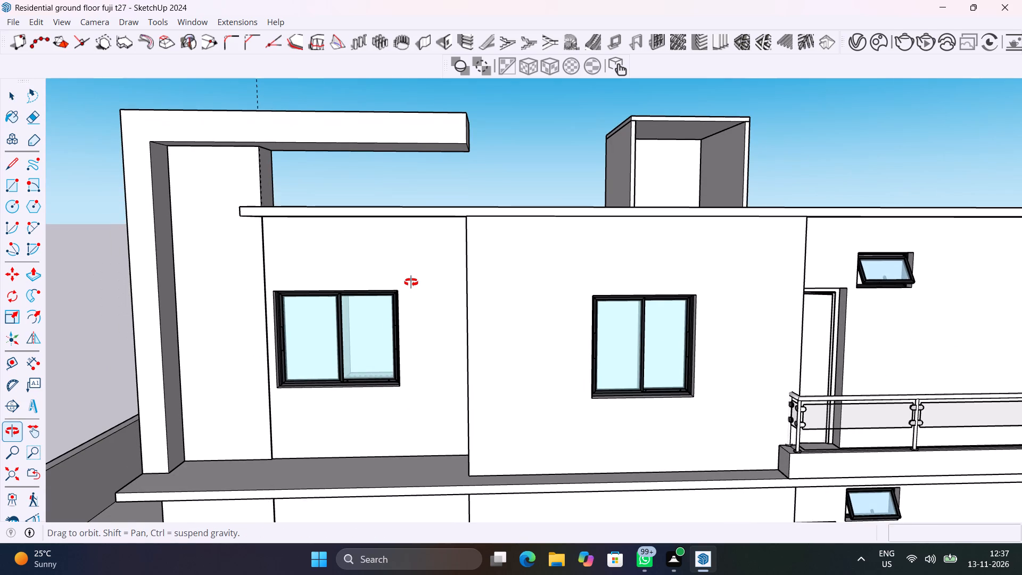
{"action": "middle_click_drag", "start_coordinate": [411, 282], "coordinate": [417, 301]}
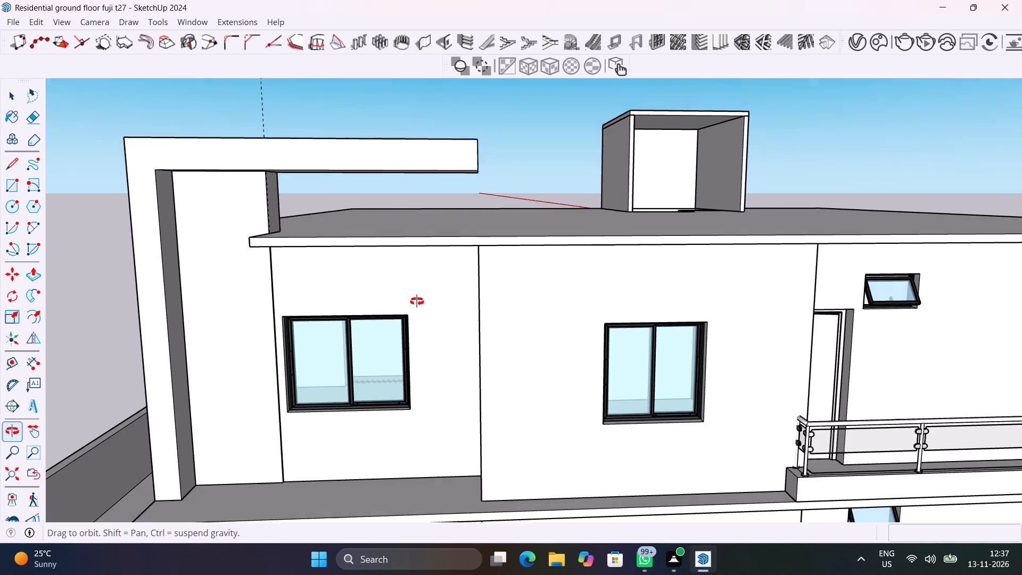
{"action": "middle_click_drag", "start_coordinate": [417, 301], "coordinate": [301, 390]}
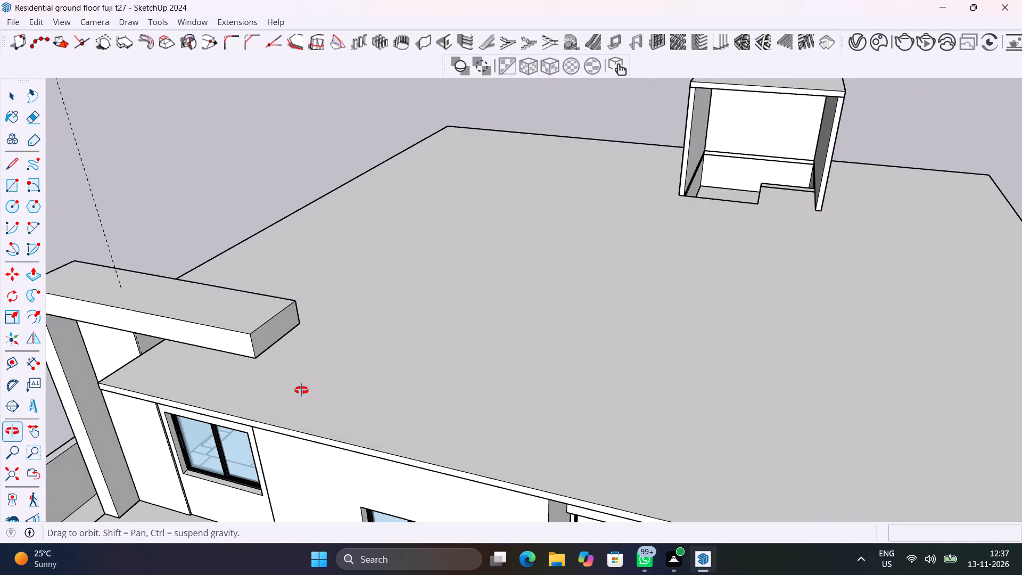
{"action": "middle_click_drag", "start_coordinate": [301, 390], "coordinate": [520, 378]}
{"action": "middle_click_drag", "start_coordinate": [442, 371], "coordinate": [438, 368]}
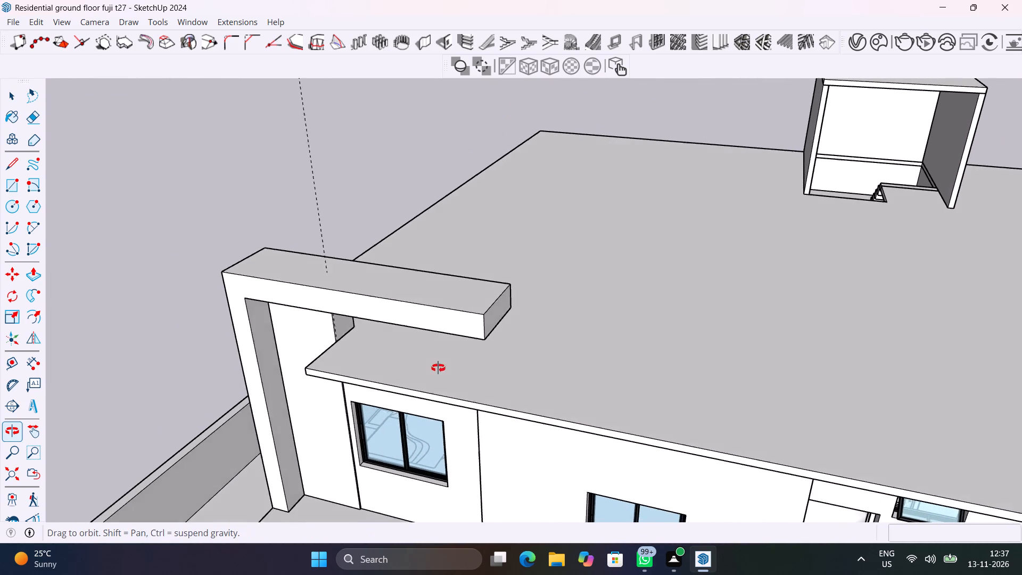
{"action": "middle_click_drag", "start_coordinate": [438, 368], "coordinate": [392, 357]}
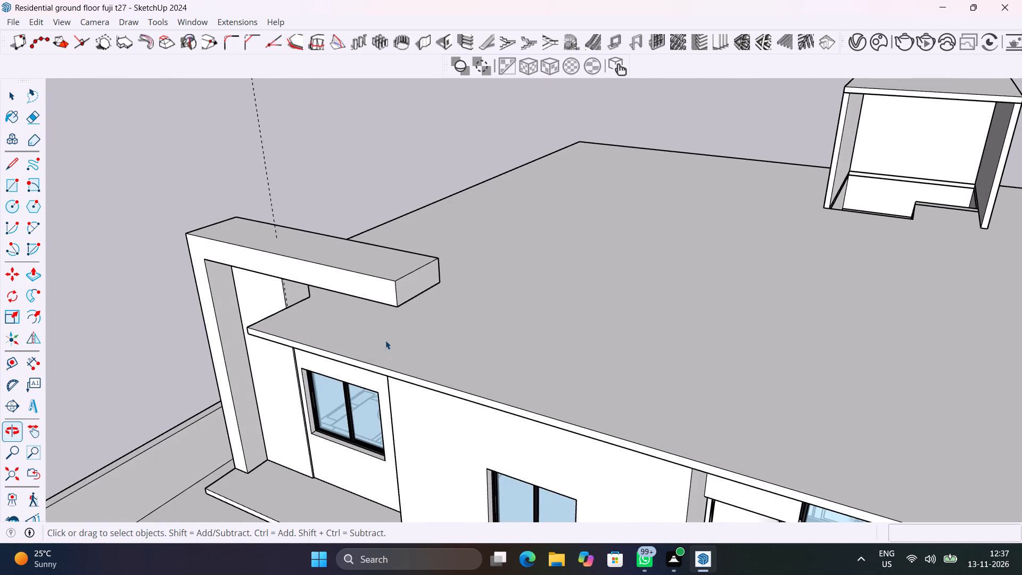
{"action": "left_click", "coordinate": [375, 291]}
{"action": "double_click", "coordinate": [375, 291]}
{"action": "left_click", "coordinate": [375, 291]}
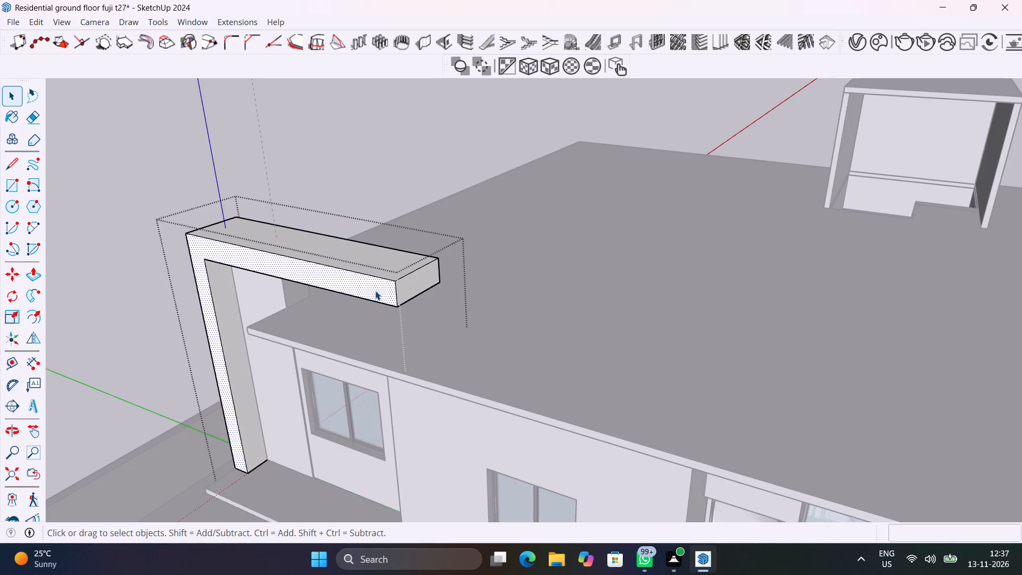
{"action": "key", "text": "p"}
{"action": "left_click", "coordinate": [375, 291]}
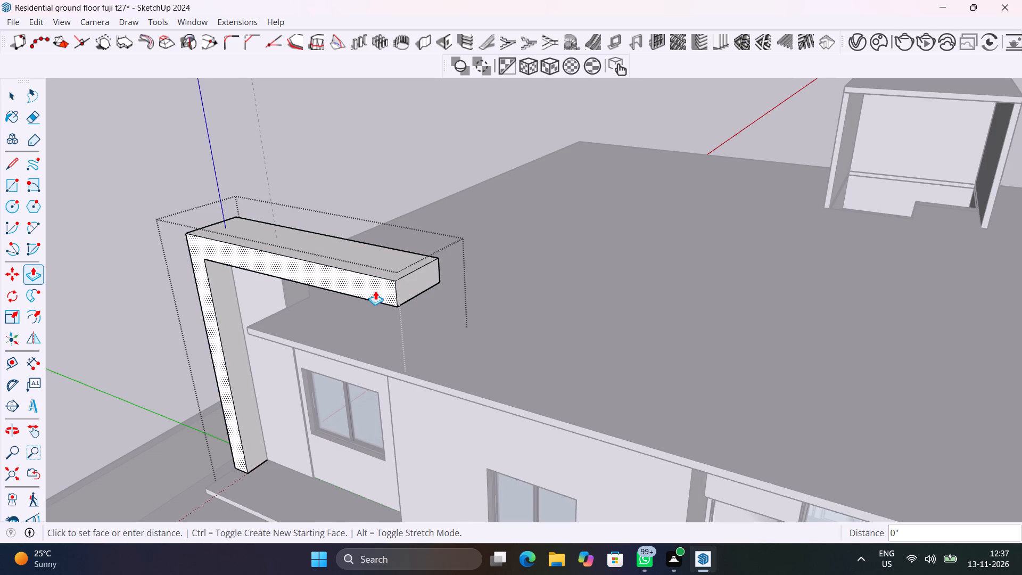
{"action": "left_click", "coordinate": [404, 376]}
{"action": "key", "text": "space"}
{"action": "scroll", "coordinate": [406, 381], "scroll_direction": "down", "scroll_amount": 7}
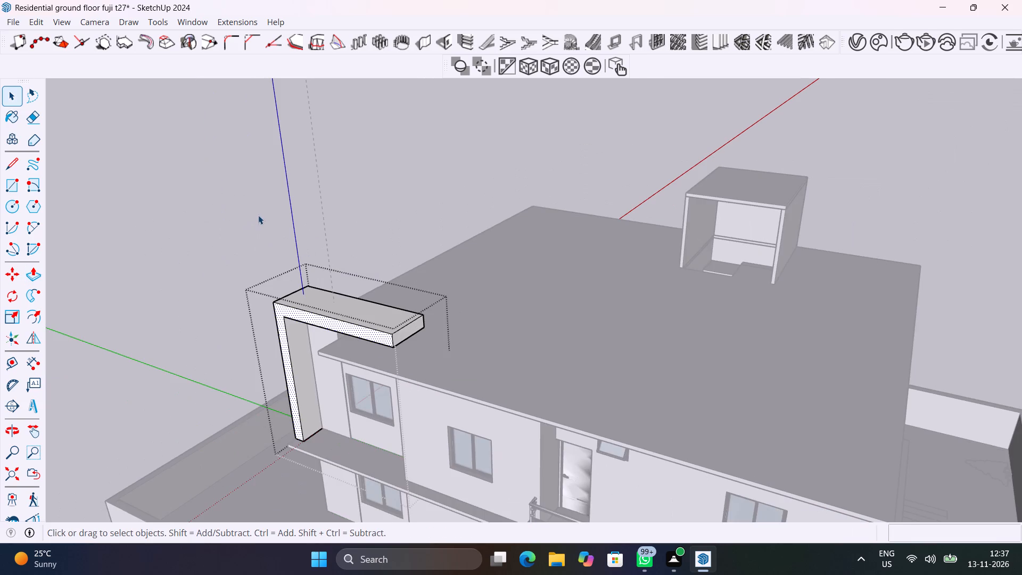
{"action": "left_click", "coordinate": [258, 215]}
Draw a line about 4' long across the beam's underside, from the wall panel's rear corner to the beam's front edge.
{"action": "middle_click_drag", "start_coordinate": [343, 370], "coordinate": [480, 402]}
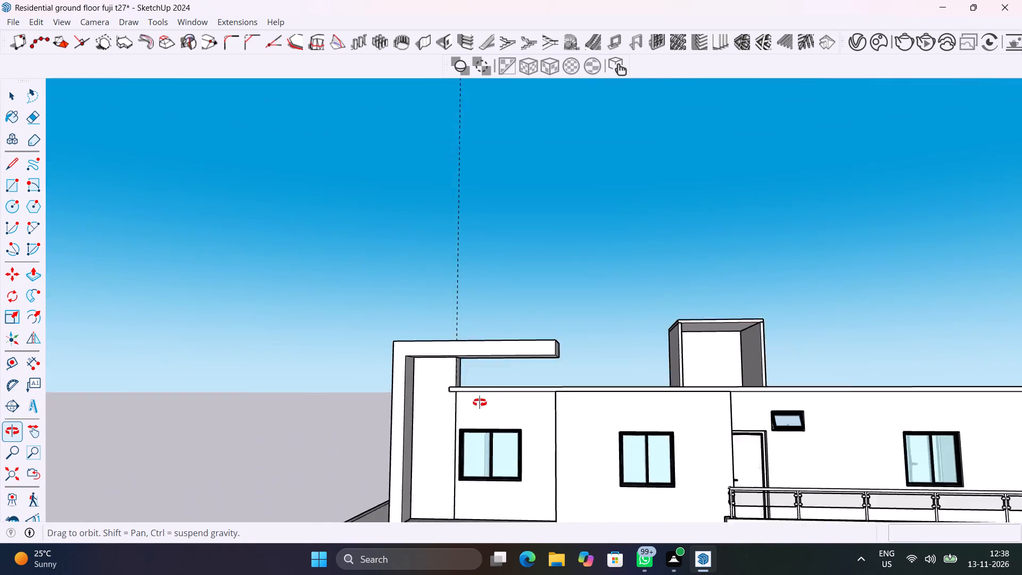
{"action": "middle_click_drag", "start_coordinate": [480, 402], "coordinate": [487, 384]}
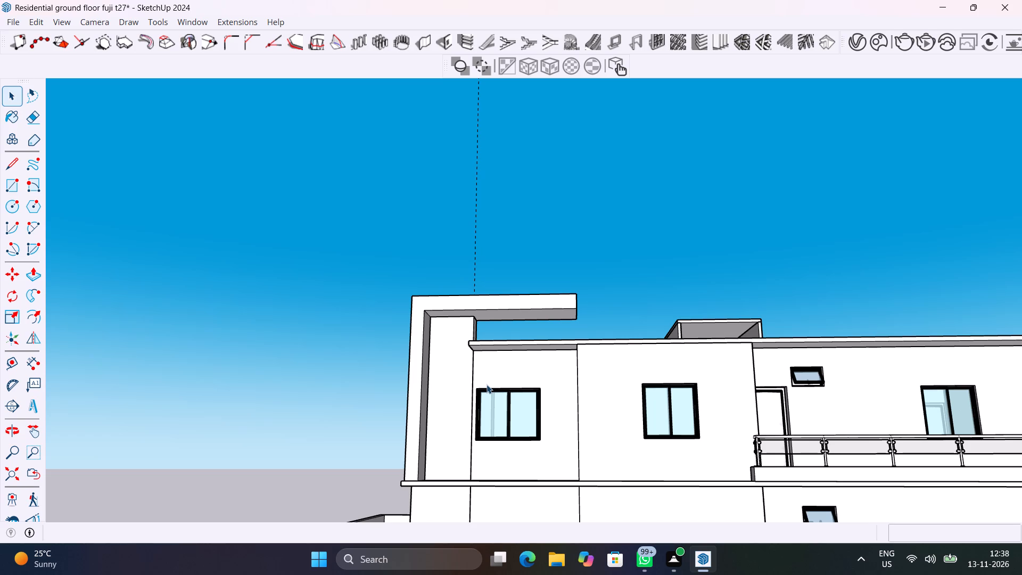
{"action": "scroll", "coordinate": [517, 328], "scroll_direction": "up", "scroll_amount": 3}
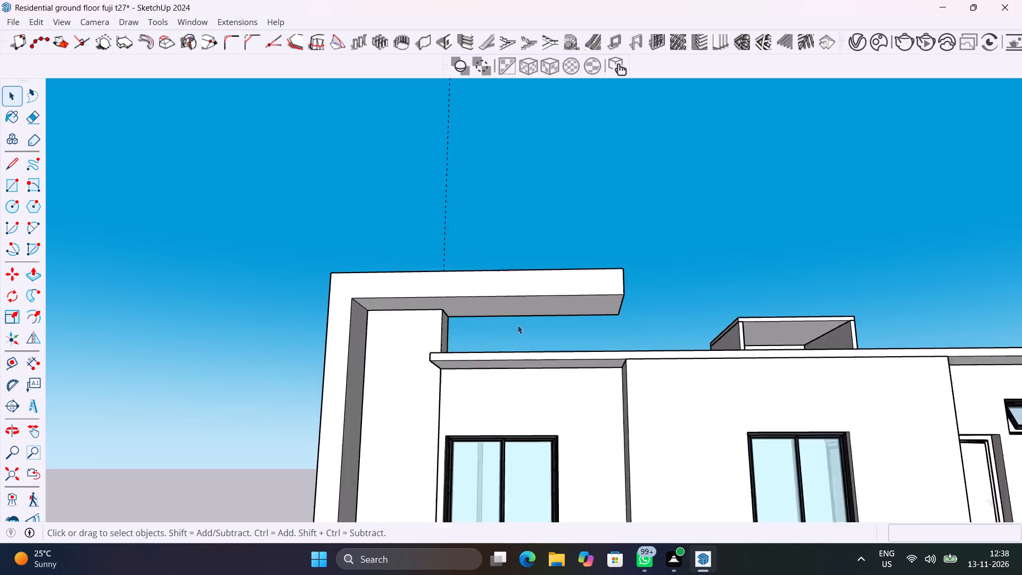
{"action": "scroll", "coordinate": [517, 325], "scroll_direction": "up", "scroll_amount": 7}
{"action": "middle_click_drag", "start_coordinate": [501, 318], "coordinate": [515, 354], "text": "shift"}
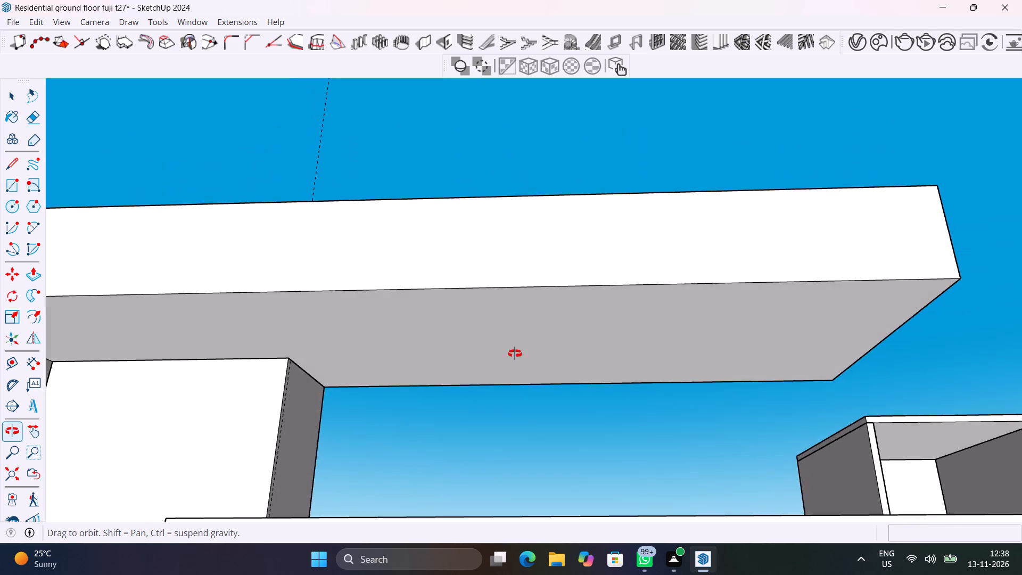
{"action": "middle_click_drag", "start_coordinate": [515, 354], "coordinate": [547, 519], "text": "shift"}
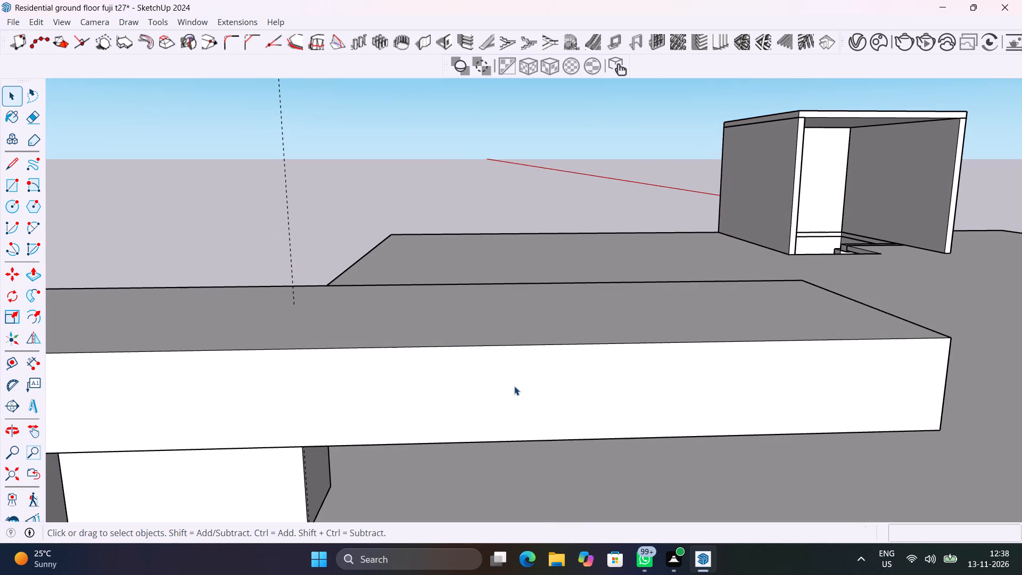
{"action": "scroll", "coordinate": [514, 385], "scroll_direction": "down", "scroll_amount": 1}
{"action": "middle_click_drag", "start_coordinate": [514, 385], "coordinate": [556, 195]}
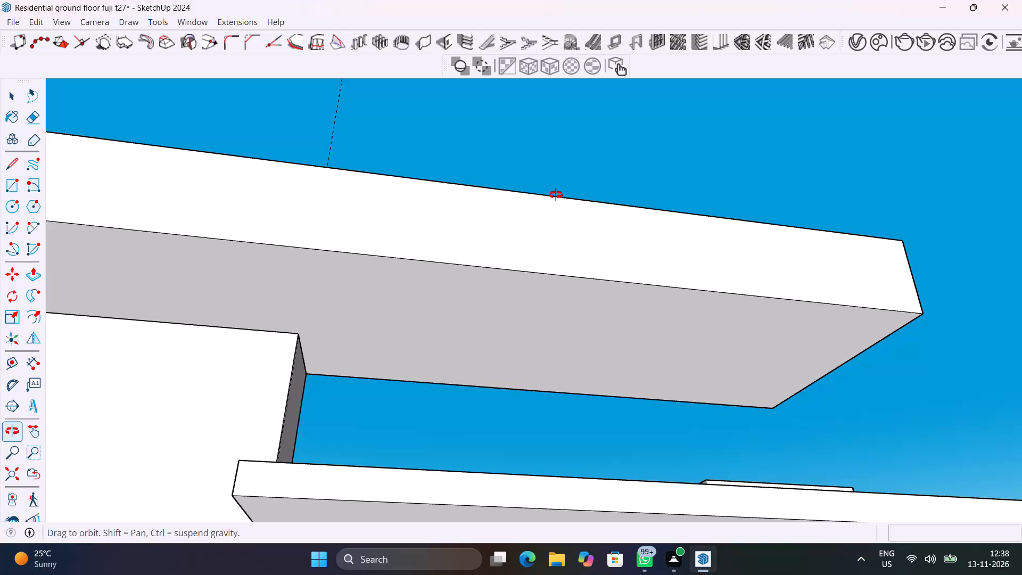
{"action": "middle_click_drag", "start_coordinate": [556, 195], "coordinate": [551, 212]}
{"action": "left_click", "coordinate": [559, 339]}
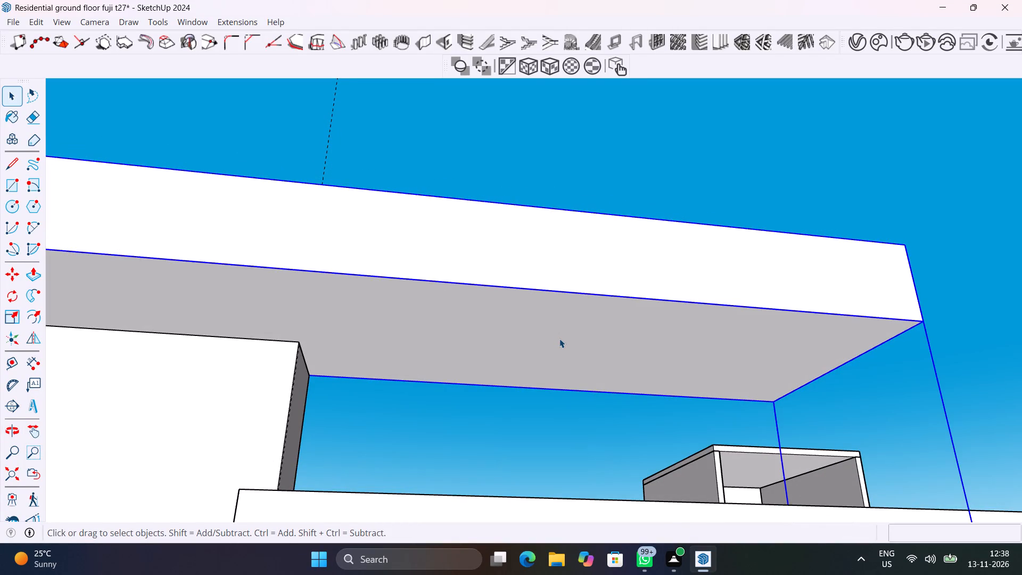
{"action": "double_click", "coordinate": [559, 339]}
{"action": "left_click", "coordinate": [559, 339]}
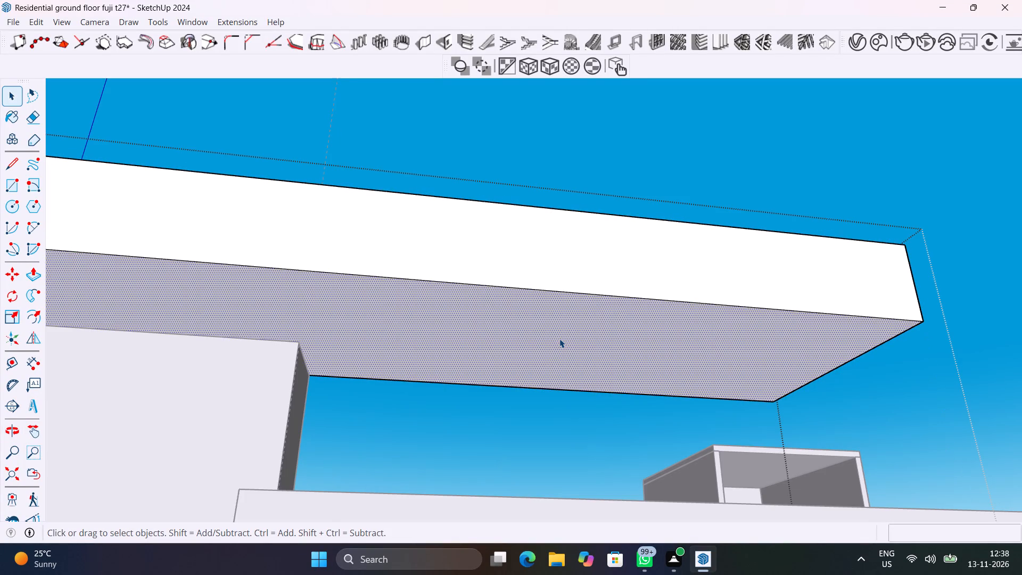
{"action": "middle_click_drag", "start_coordinate": [559, 339], "coordinate": [529, 353], "text": "shift"}
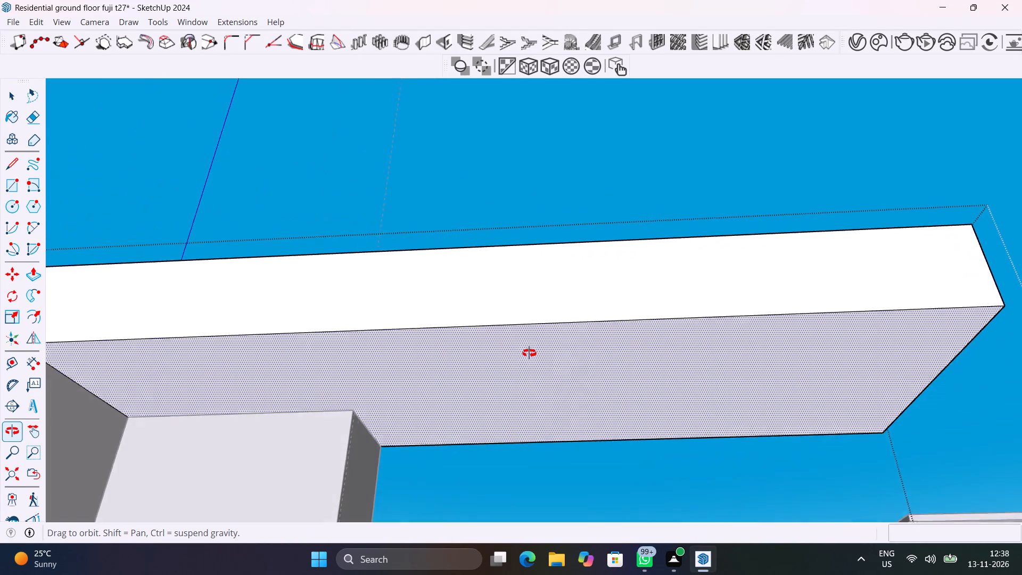
{"action": "middle_click_drag", "start_coordinate": [529, 353], "coordinate": [533, 341], "text": "shift"}
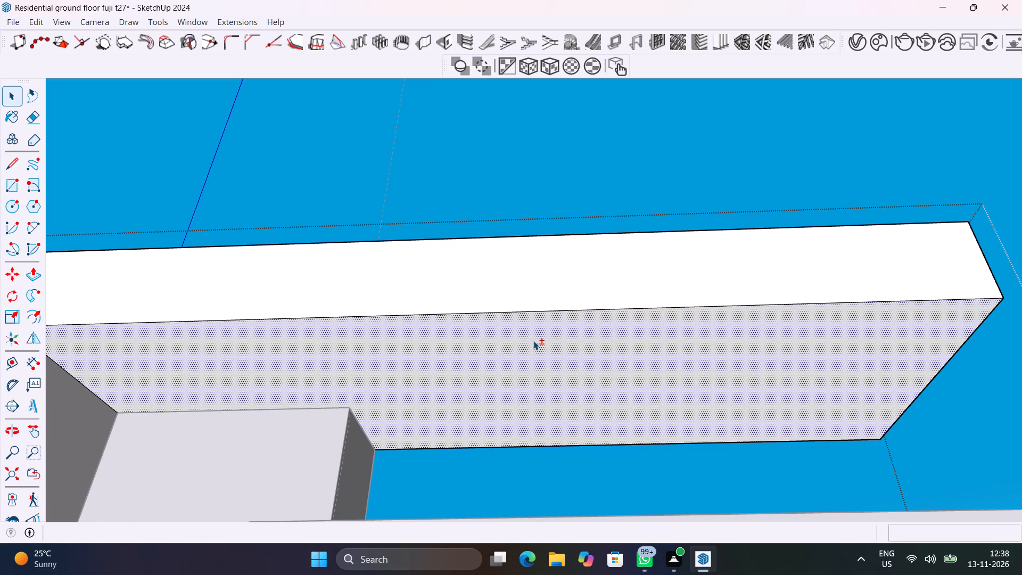
{"action": "key", "text": "l"}
{"action": "left_click", "coordinate": [376, 448]}
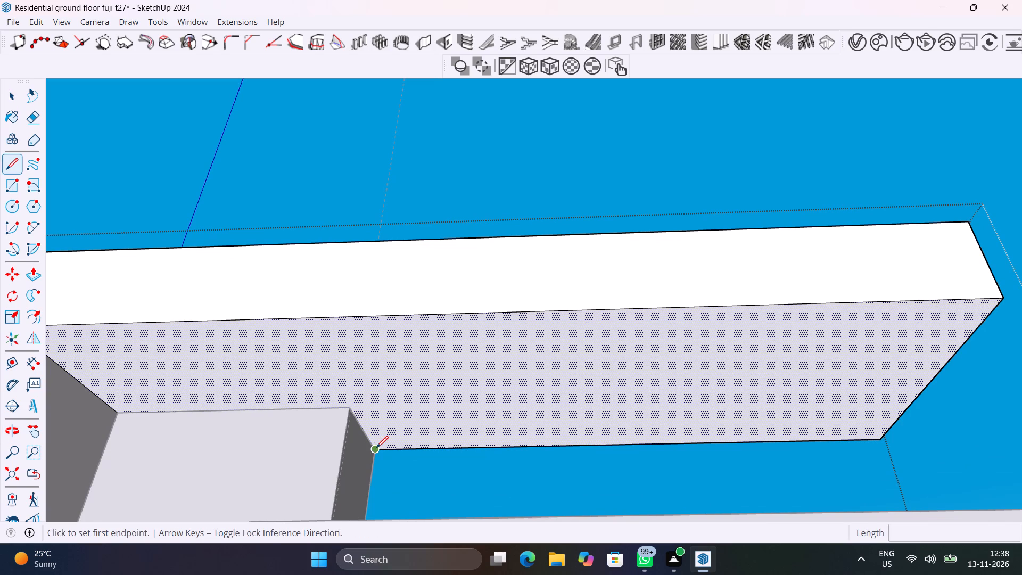
{"action": "left_click", "coordinate": [318, 319]}
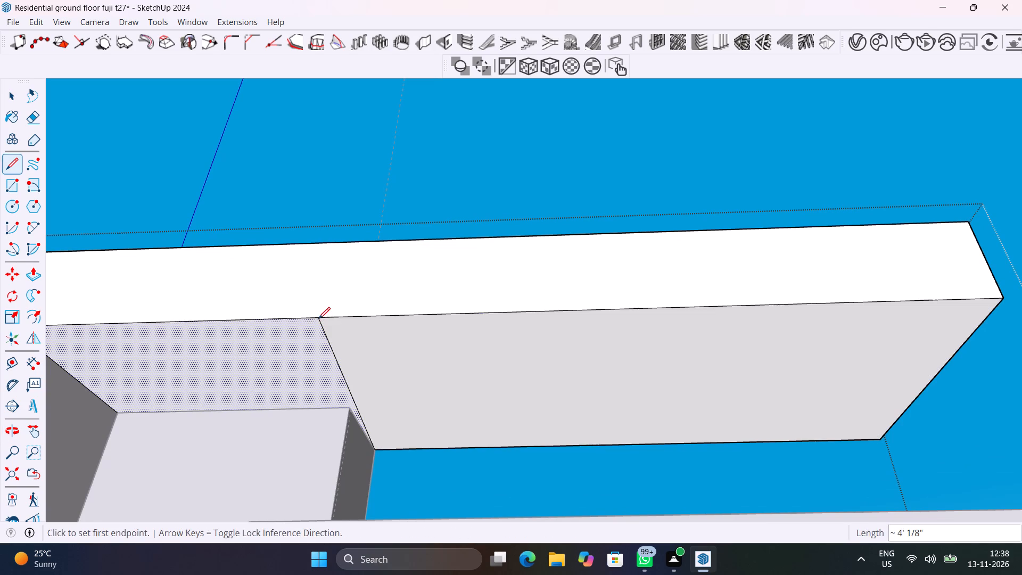
{"action": "key", "text": "space"}
Offset the outline of the overhanging section of the beam's underside inward by about 5 1/2".
{"action": "left_click", "coordinate": [702, 438]}
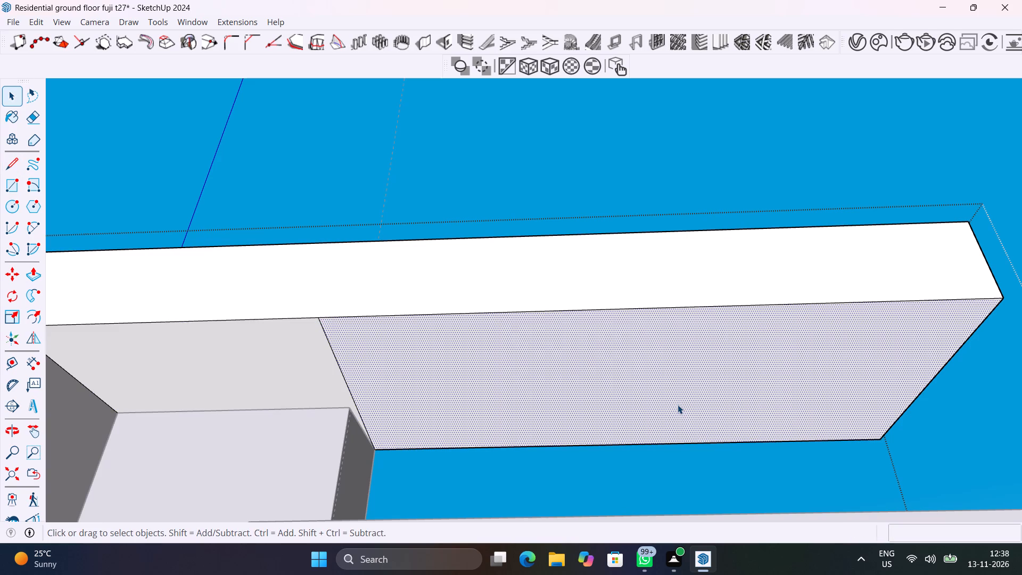
{"action": "key", "text": "f"}
{"action": "left_click_drag", "start_coordinate": [363, 371], "coordinate": [377, 369]}
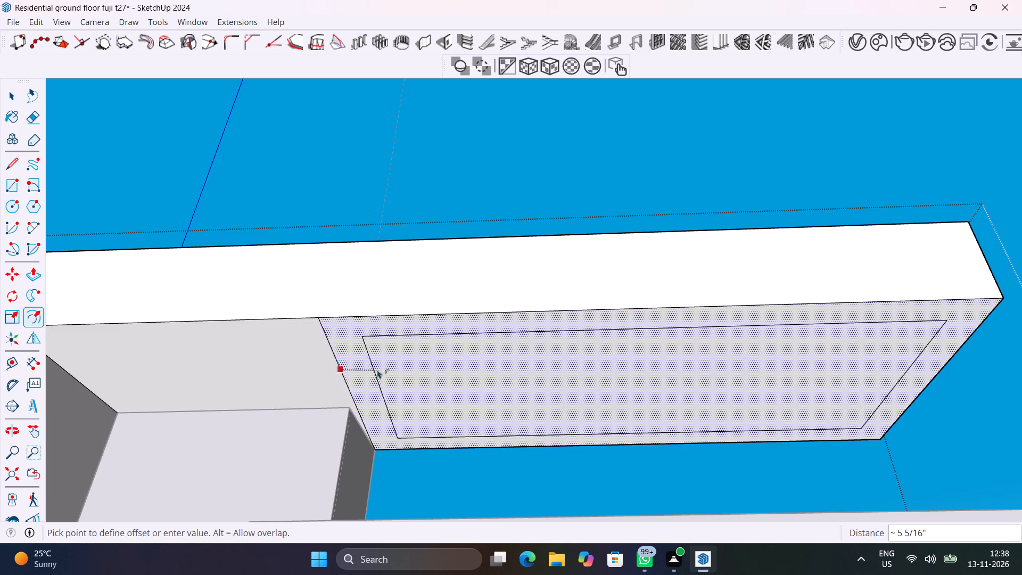
{"action": "left_click_drag", "start_coordinate": [377, 369], "coordinate": [385, 369]}
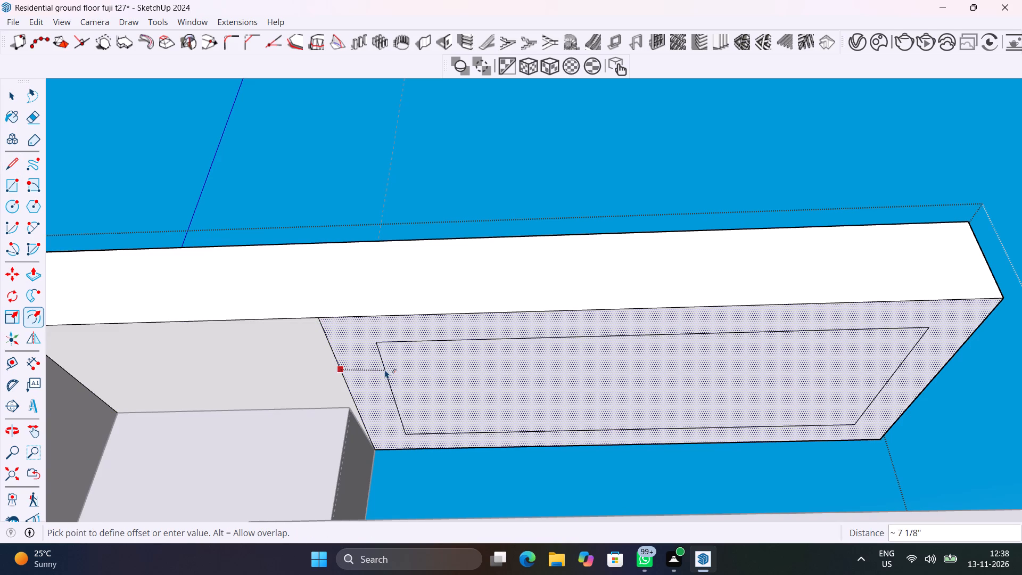
{"action": "left_click_drag", "start_coordinate": [385, 369], "coordinate": [375, 369]}
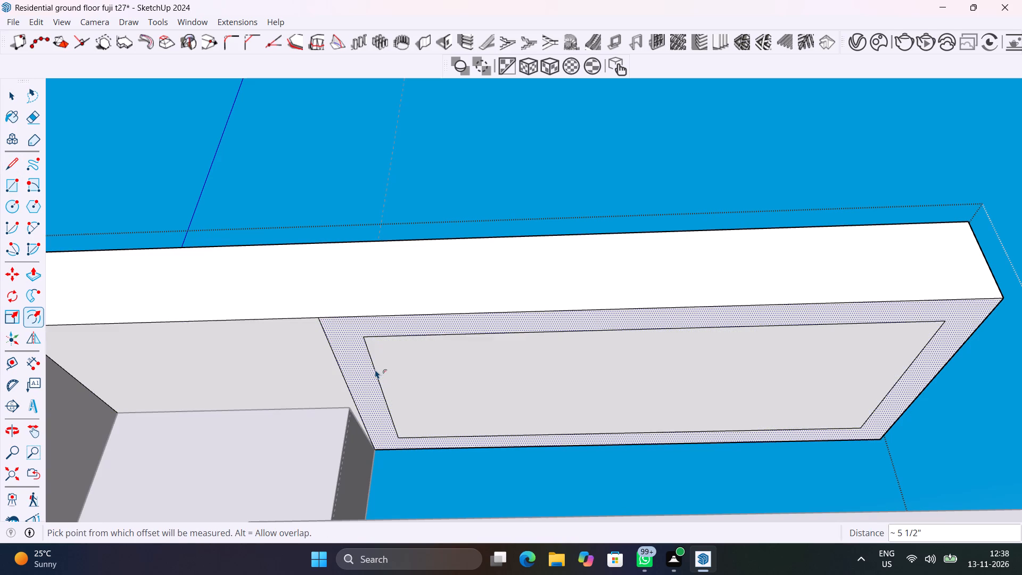
{"action": "key", "text": "space"}
Push the inset underside face 1' 1 13/16" up through the beam to cut an open rectangular slot.
{"action": "left_click", "coordinate": [591, 392]}
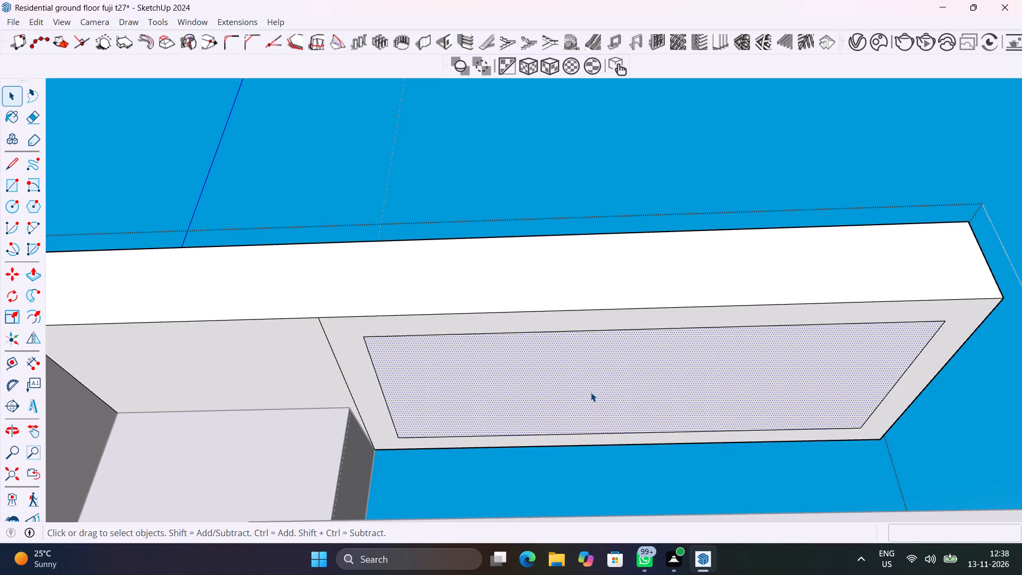
{"action": "key", "text": "p"}
{"action": "left_click", "coordinate": [591, 392]}
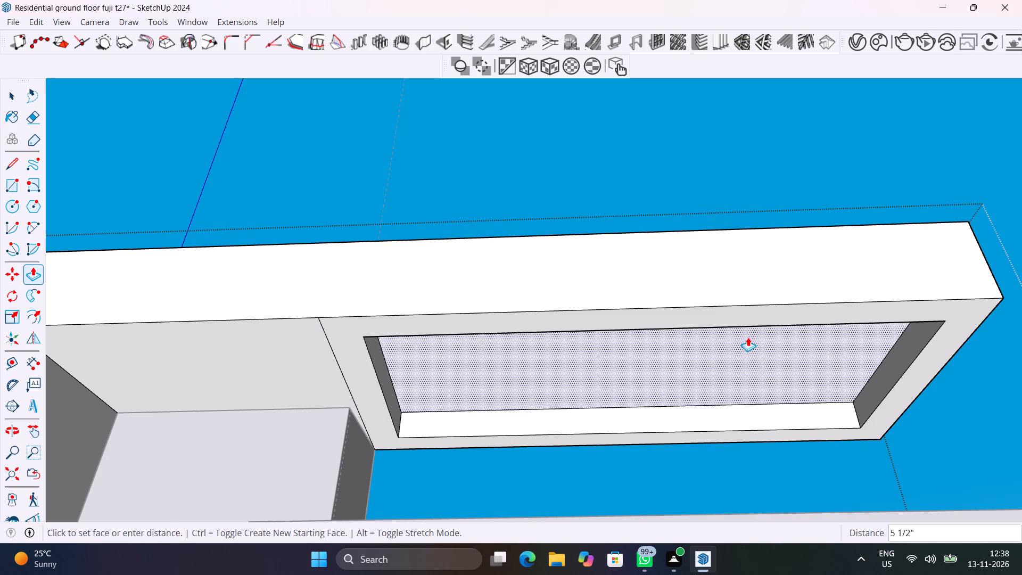
{"action": "scroll", "coordinate": [823, 342], "scroll_direction": "up", "scroll_amount": 6}
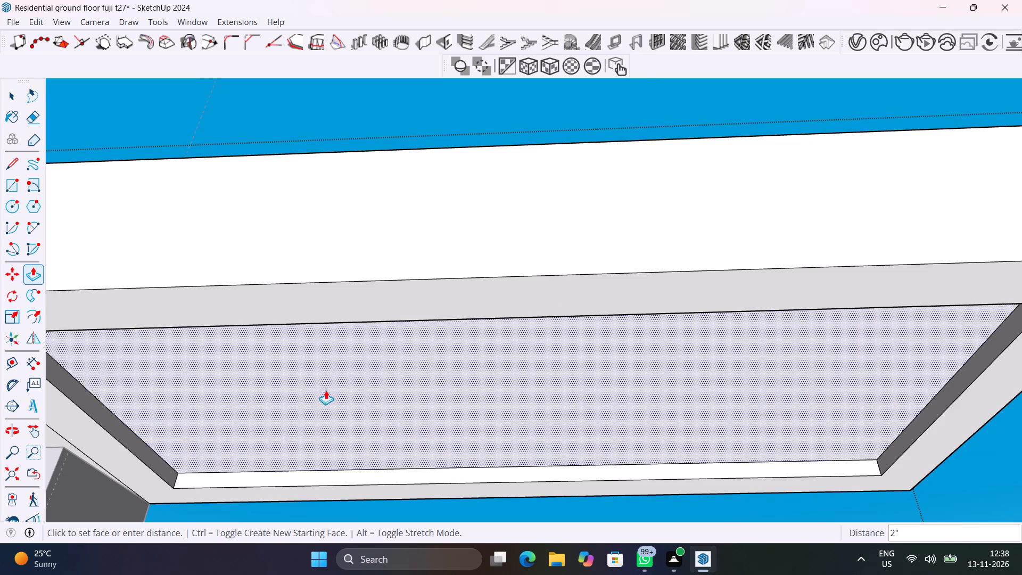
{"action": "scroll", "coordinate": [326, 390], "scroll_direction": "down", "scroll_amount": 11}
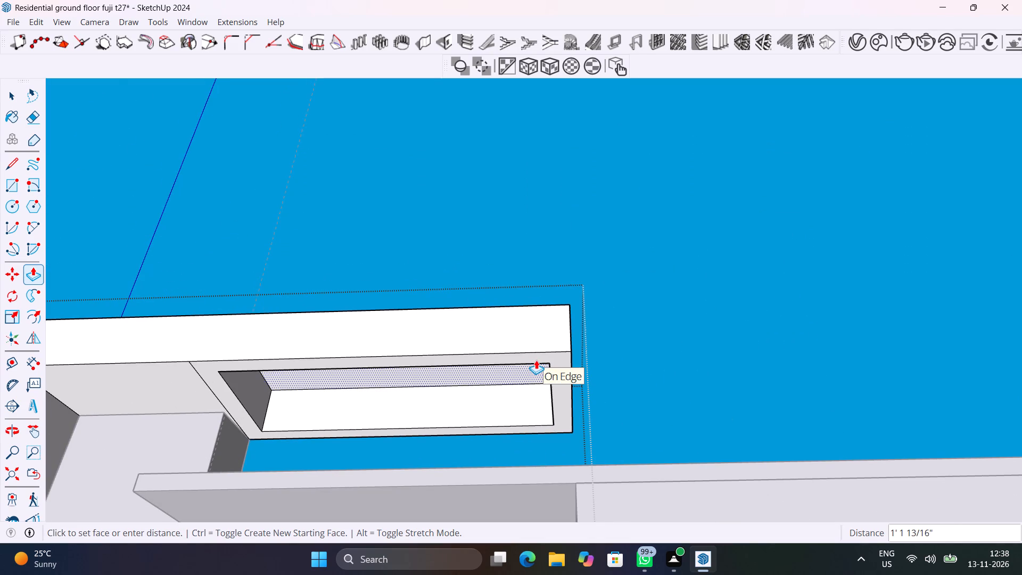
{"action": "scroll", "coordinate": [535, 374], "scroll_direction": "up", "scroll_amount": 5}
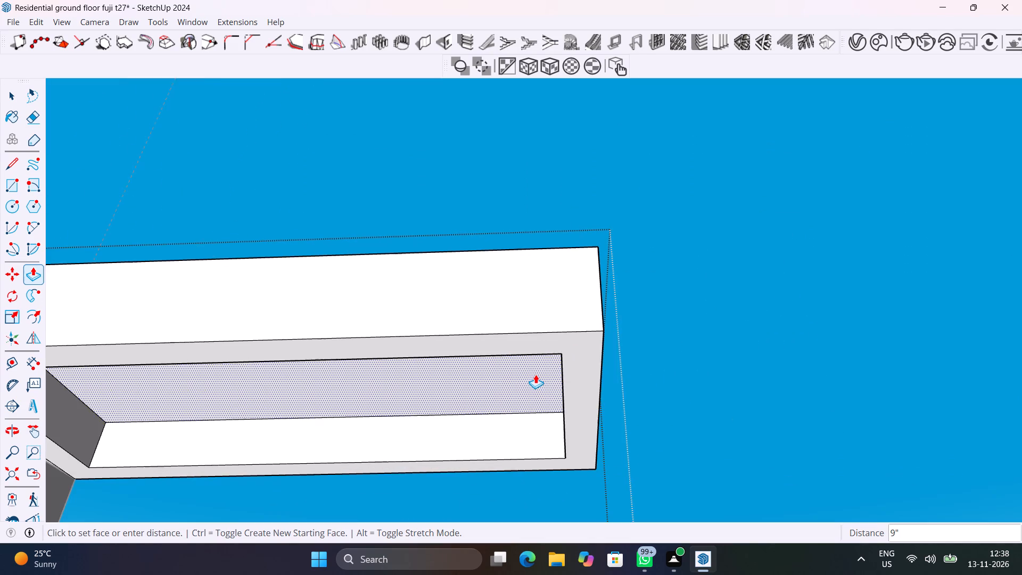
{"action": "middle_click_drag", "start_coordinate": [535, 374], "coordinate": [574, 301]}
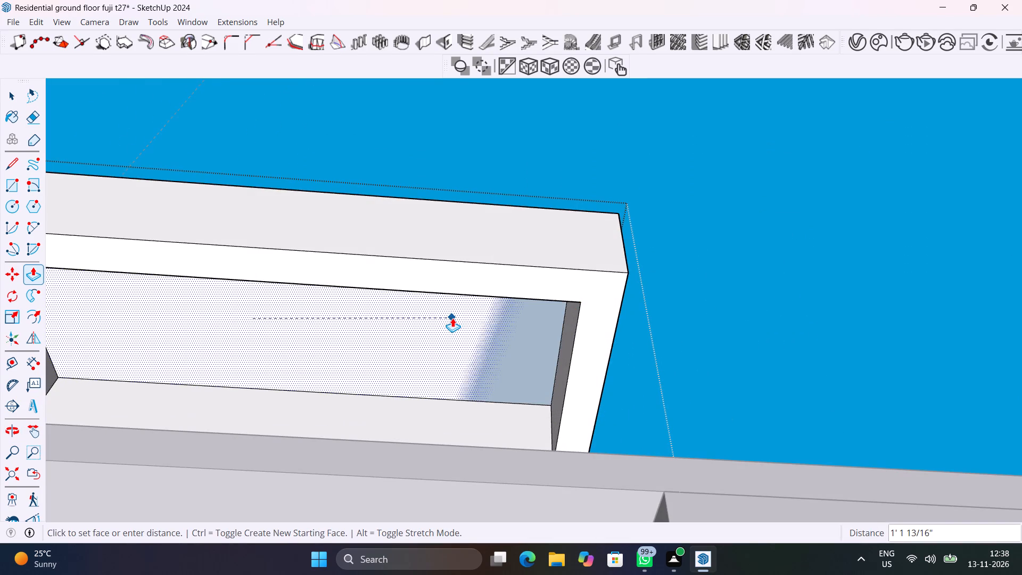
{"action": "left_click", "coordinate": [452, 318]}
Examine the new beam opening from above, the front and below.
{"action": "middle_click_drag", "start_coordinate": [491, 355], "coordinate": [505, 465]}
{"action": "scroll", "coordinate": [510, 422], "scroll_direction": "down", "scroll_amount": 11}
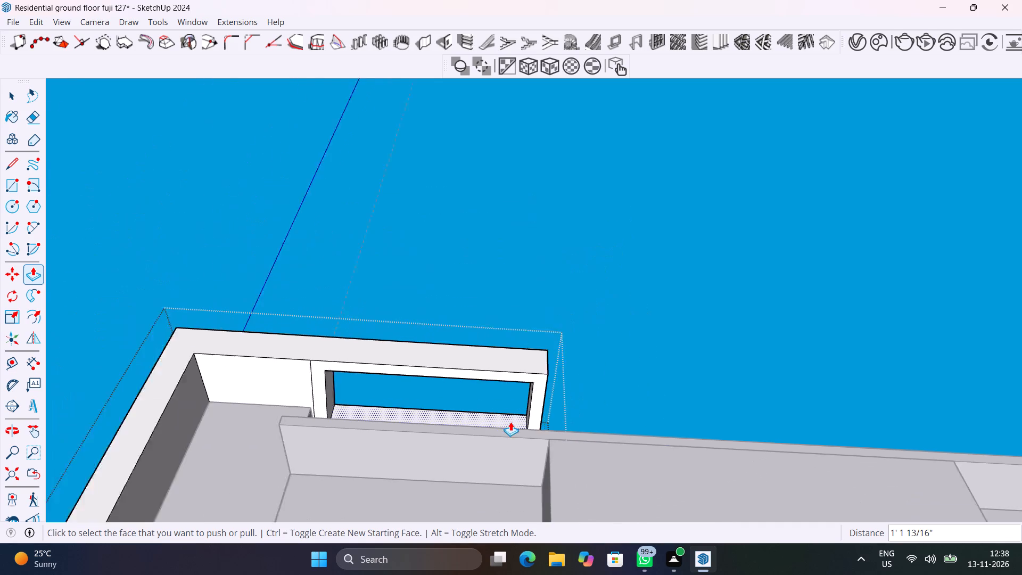
{"action": "middle_click_drag", "start_coordinate": [525, 409], "coordinate": [499, 572]}
{"action": "middle_click_drag", "start_coordinate": [464, 436], "coordinate": [507, 574]}
{"action": "scroll", "coordinate": [475, 313], "scroll_direction": "up", "scroll_amount": 5}
{"action": "middle_click_drag", "start_coordinate": [548, 363], "coordinate": [554, 365], "text": "shift"}
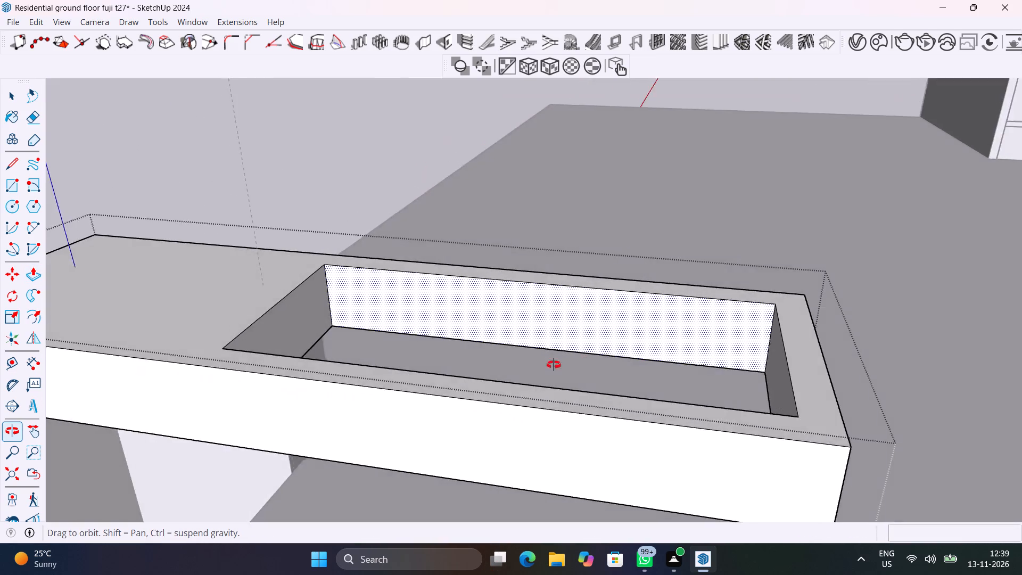
{"action": "middle_click_drag", "start_coordinate": [554, 365], "coordinate": [612, 303], "text": "shift"}
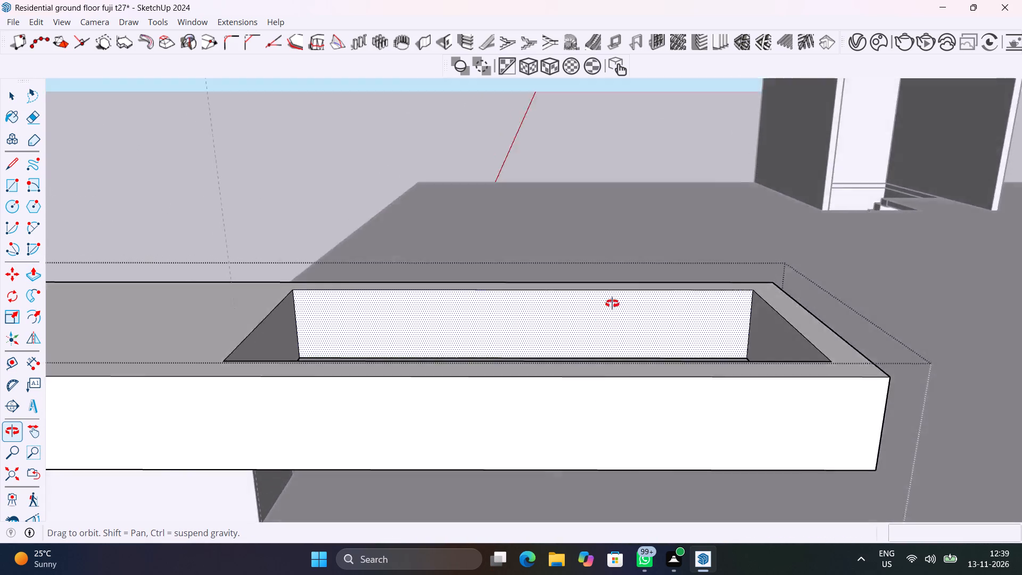
{"action": "middle_click_drag", "start_coordinate": [612, 303], "coordinate": [619, 273], "text": "shift"}
{"action": "middle_click_drag", "start_coordinate": [661, 406], "coordinate": [646, 262]}
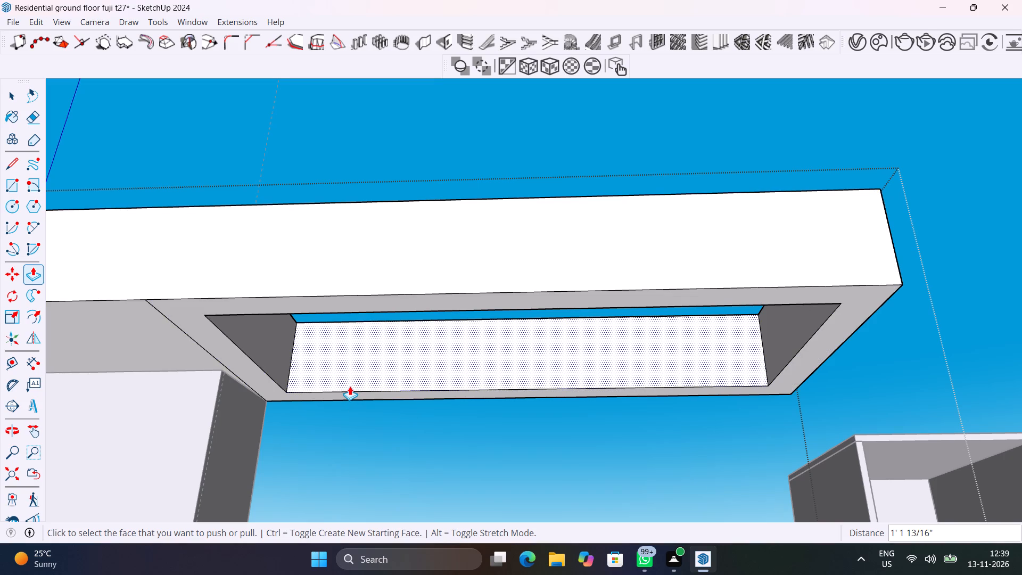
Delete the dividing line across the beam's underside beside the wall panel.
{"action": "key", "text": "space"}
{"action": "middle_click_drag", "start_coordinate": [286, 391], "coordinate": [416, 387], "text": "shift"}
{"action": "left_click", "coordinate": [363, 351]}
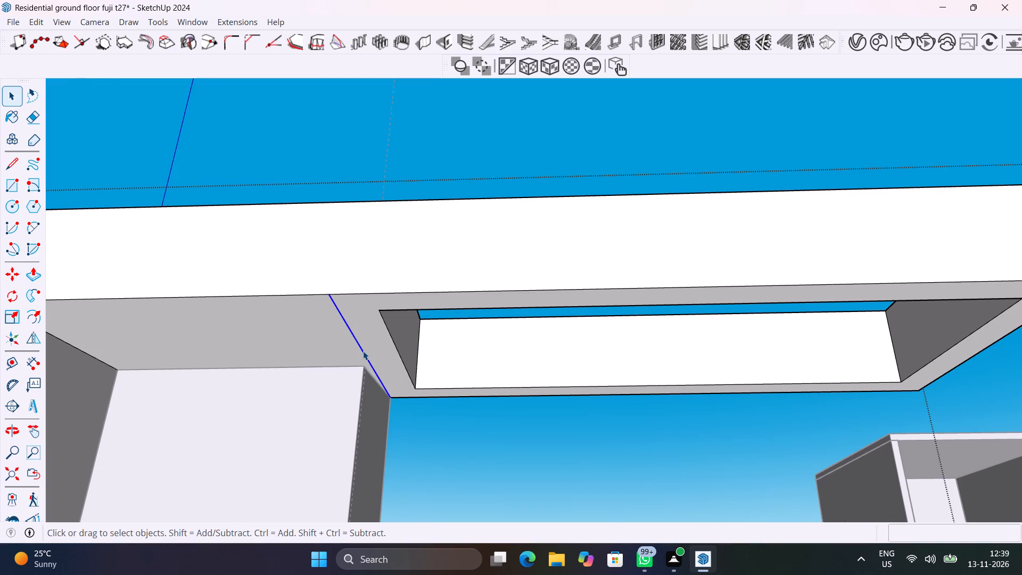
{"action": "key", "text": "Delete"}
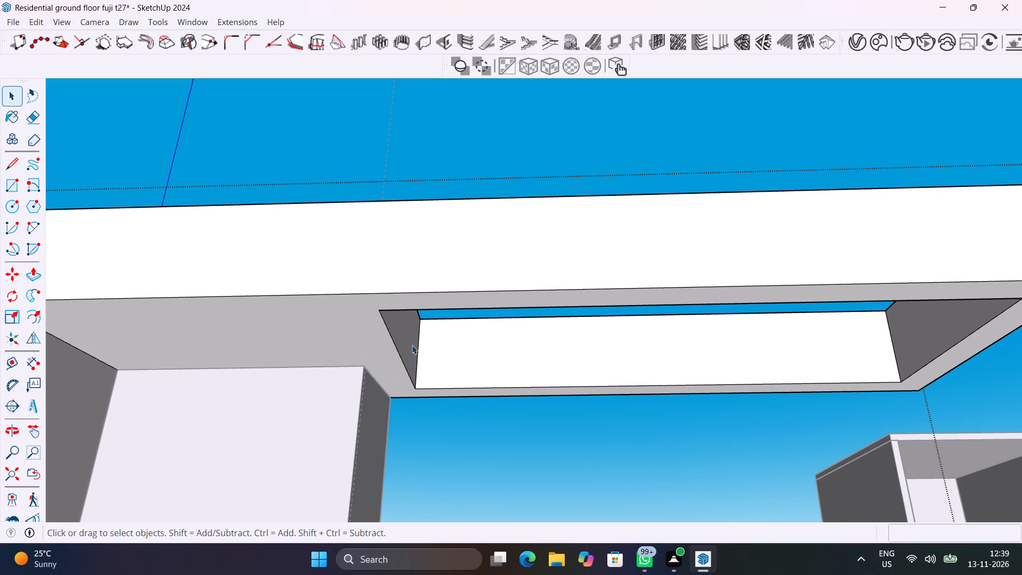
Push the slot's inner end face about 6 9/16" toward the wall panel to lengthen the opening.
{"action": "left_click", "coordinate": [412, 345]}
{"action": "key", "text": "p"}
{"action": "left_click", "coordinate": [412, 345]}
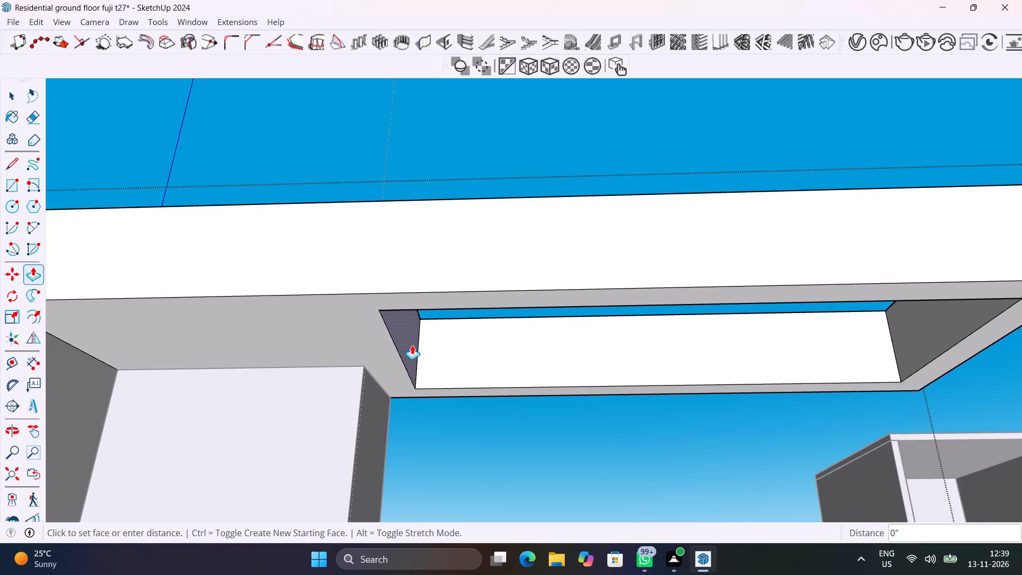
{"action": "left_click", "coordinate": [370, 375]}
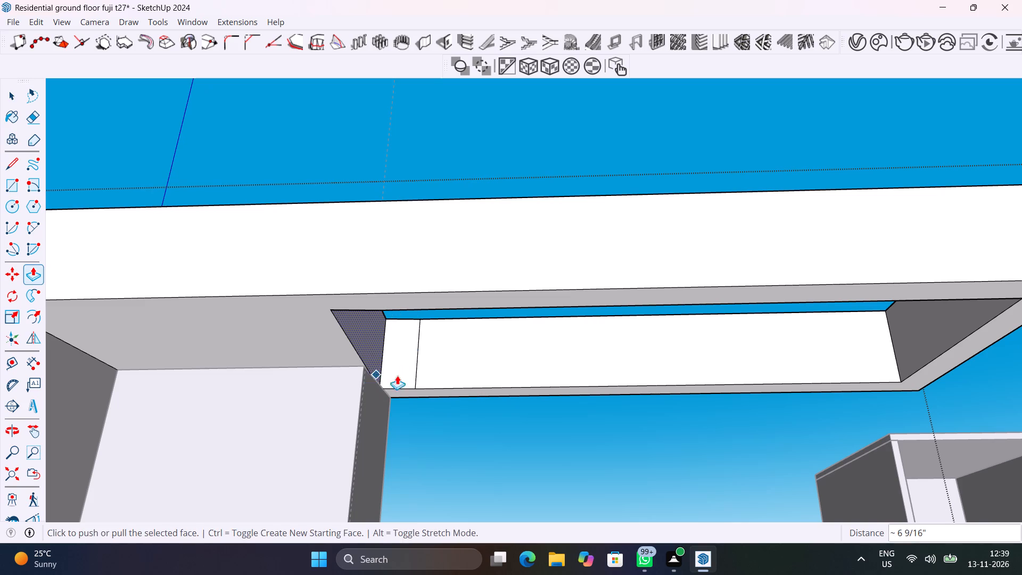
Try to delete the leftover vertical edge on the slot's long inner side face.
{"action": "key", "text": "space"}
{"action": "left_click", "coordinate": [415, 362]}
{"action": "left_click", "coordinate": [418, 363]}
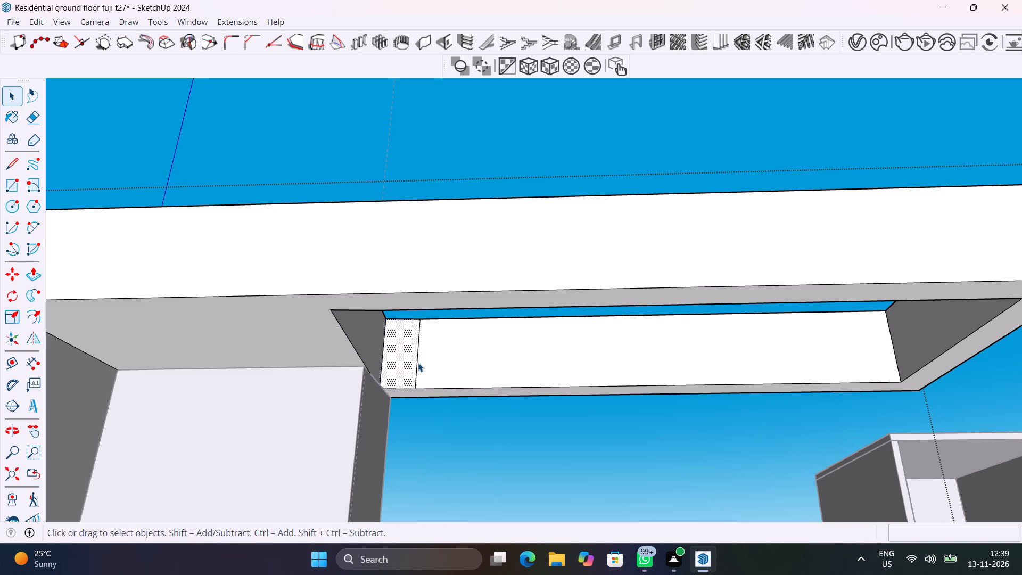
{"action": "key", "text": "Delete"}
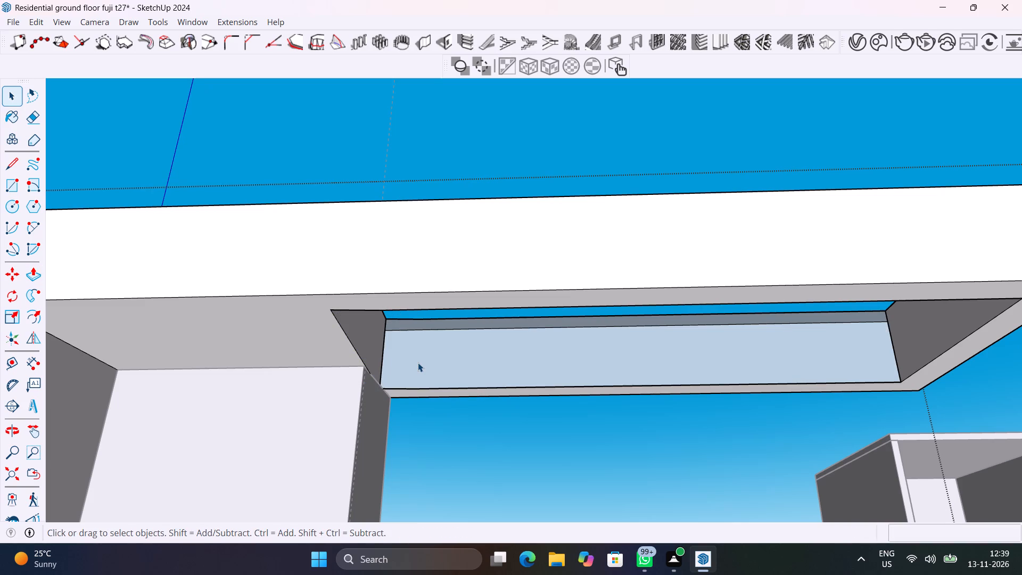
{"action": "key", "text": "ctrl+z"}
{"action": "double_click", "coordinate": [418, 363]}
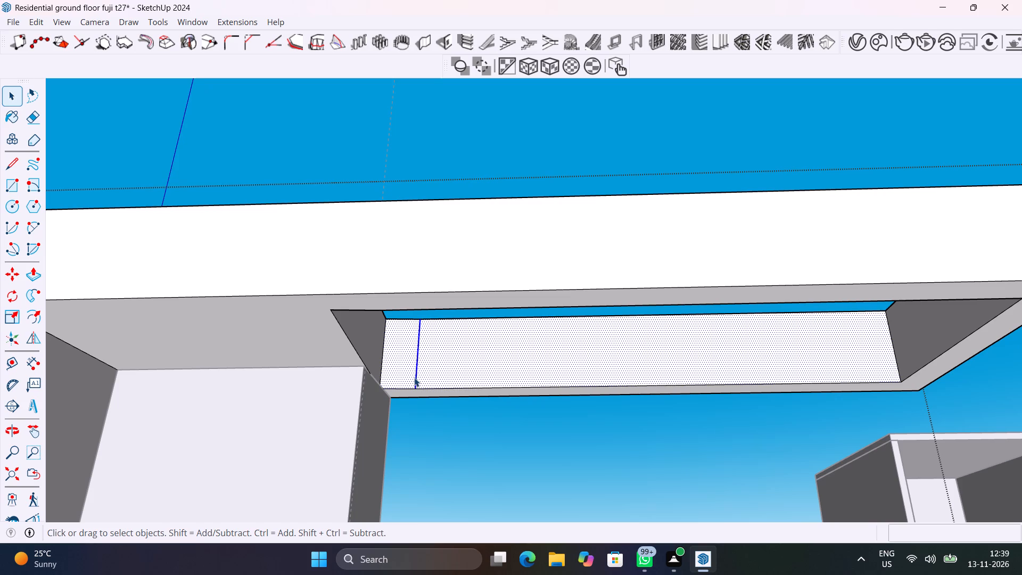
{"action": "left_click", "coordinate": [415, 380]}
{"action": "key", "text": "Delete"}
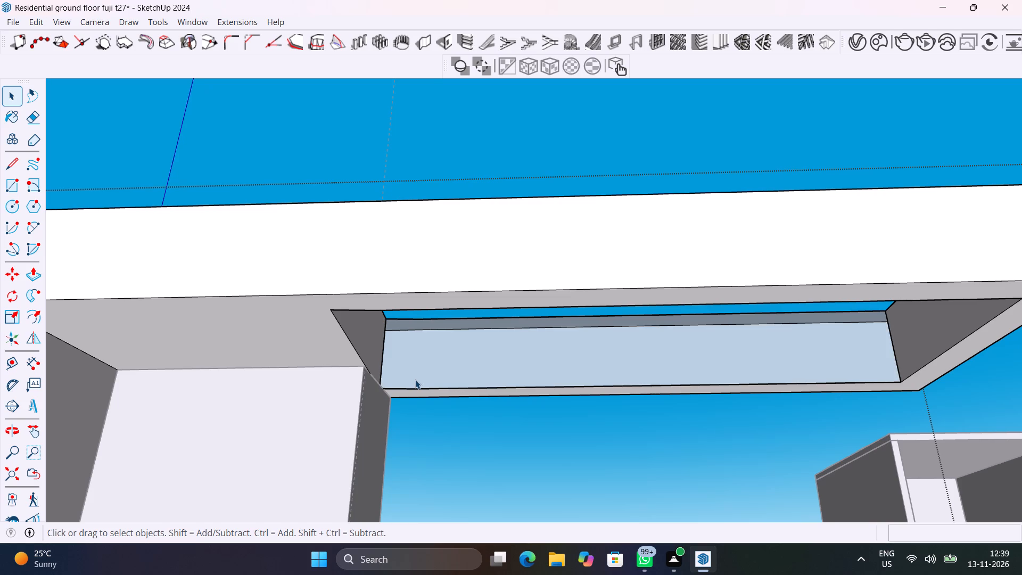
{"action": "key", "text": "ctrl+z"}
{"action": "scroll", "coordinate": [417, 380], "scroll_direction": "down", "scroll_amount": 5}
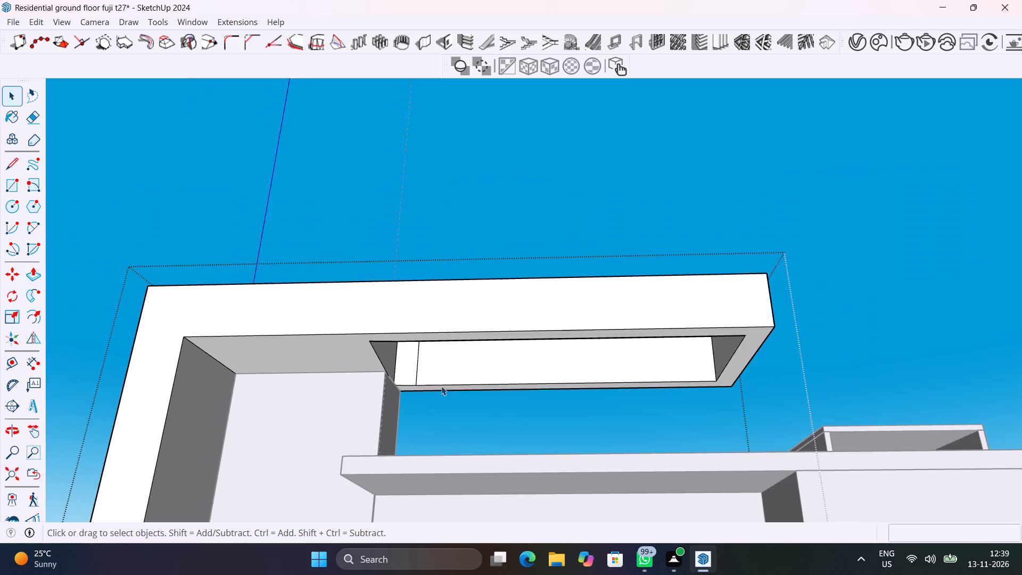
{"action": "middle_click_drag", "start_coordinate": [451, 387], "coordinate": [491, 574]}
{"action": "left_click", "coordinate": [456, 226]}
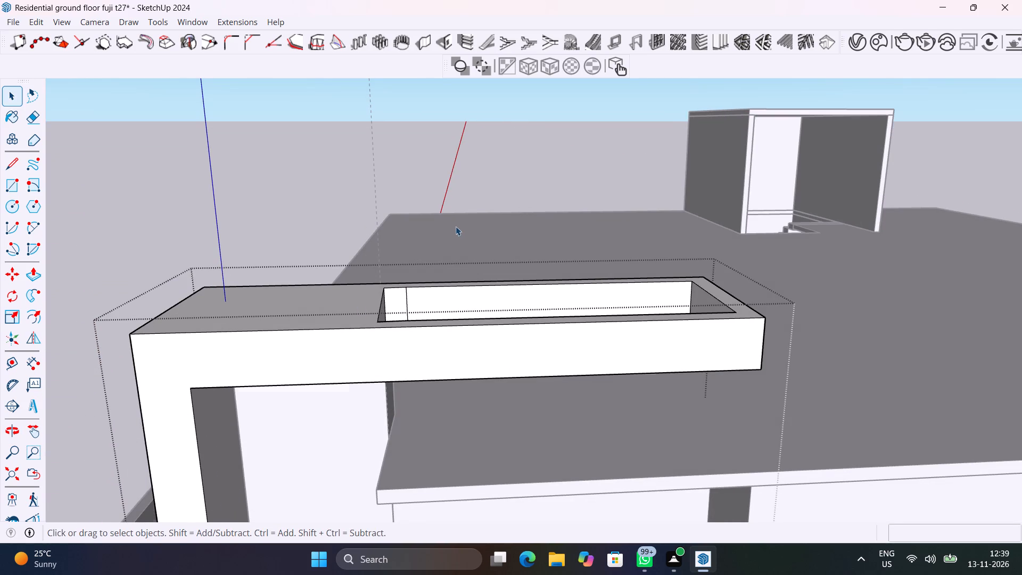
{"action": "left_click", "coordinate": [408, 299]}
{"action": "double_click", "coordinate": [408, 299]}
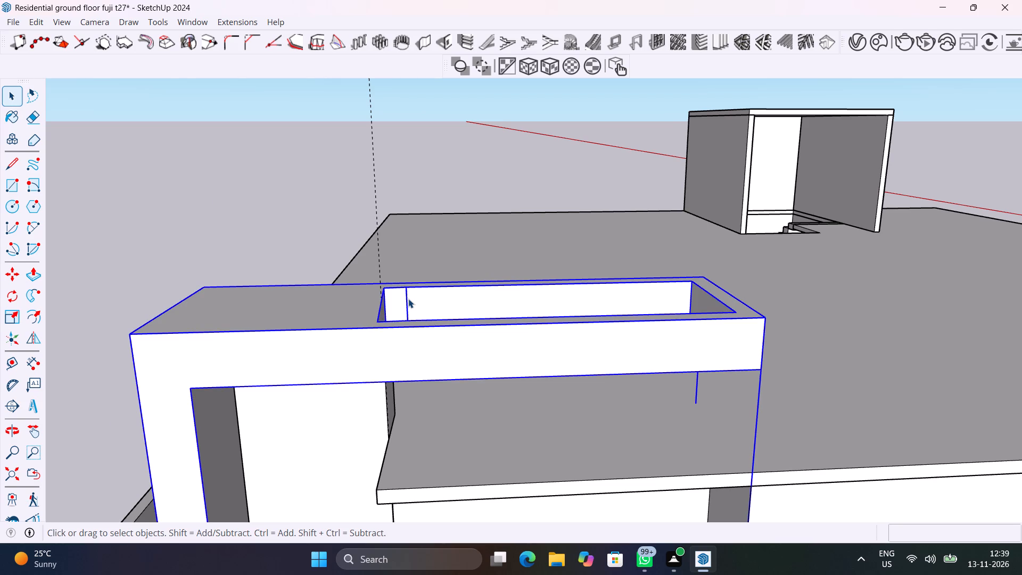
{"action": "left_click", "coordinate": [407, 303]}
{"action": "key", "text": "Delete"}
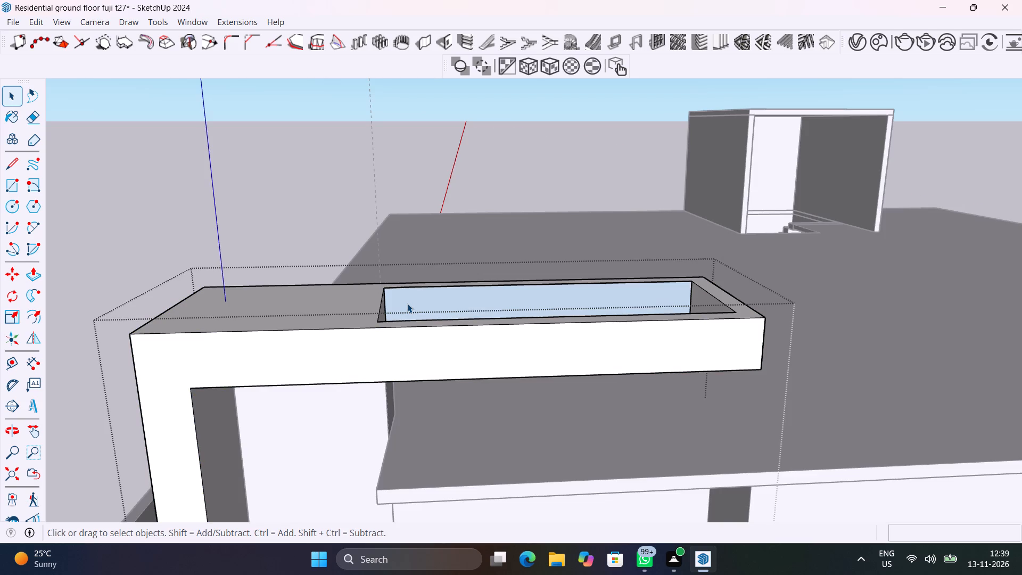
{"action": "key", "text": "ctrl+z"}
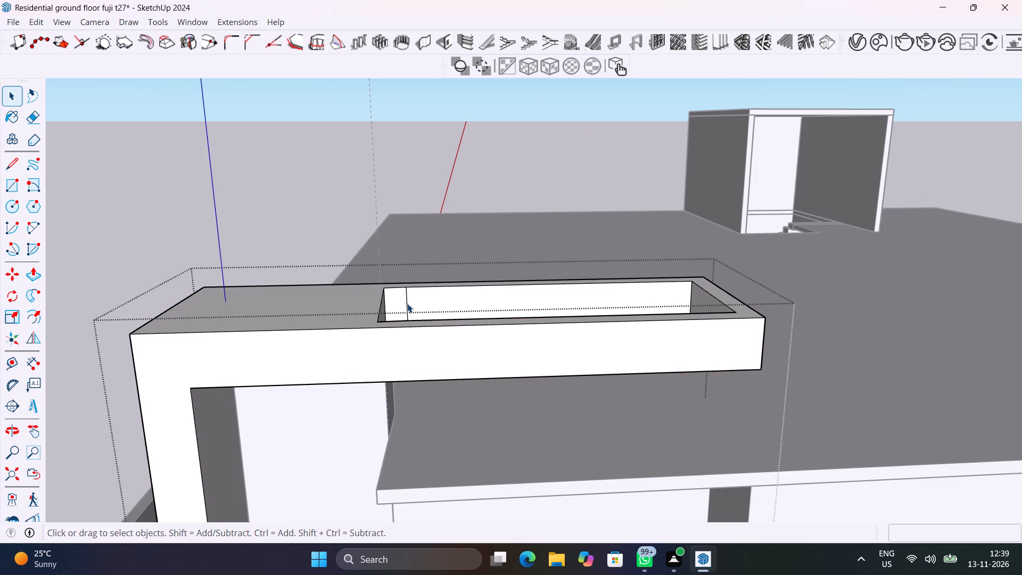
Undo the slot's lengthening and the cut through the overhanging beam.
{"action": "middle_click_drag", "start_coordinate": [447, 376], "coordinate": [0, 349]}
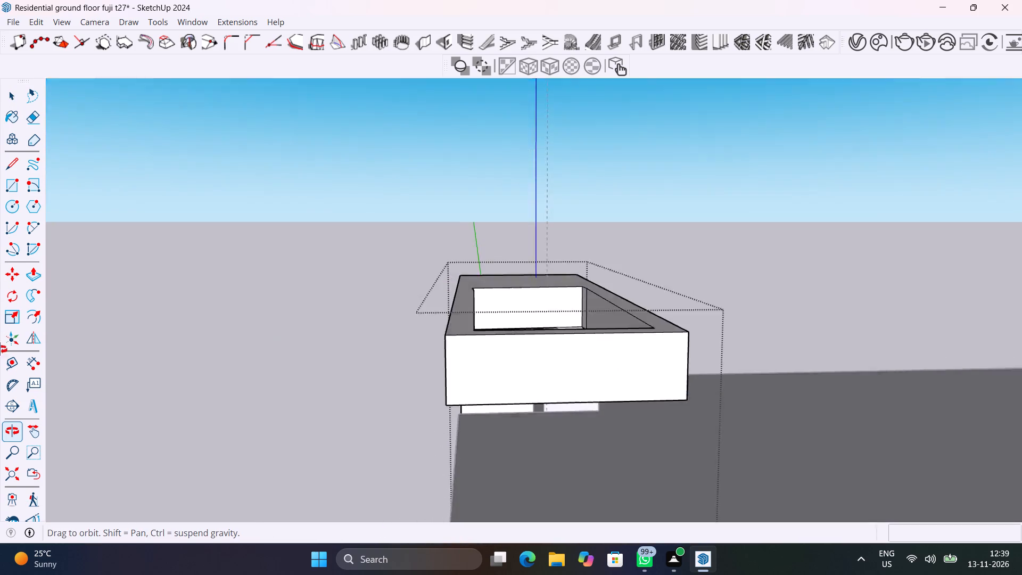
{"action": "middle_click_drag", "start_coordinate": [0, 349], "coordinate": [0, 395]}
{"action": "scroll", "coordinate": [541, 274], "scroll_direction": "up", "scroll_amount": 5}
{"action": "middle_click_drag", "start_coordinate": [542, 276], "coordinate": [524, 389]}
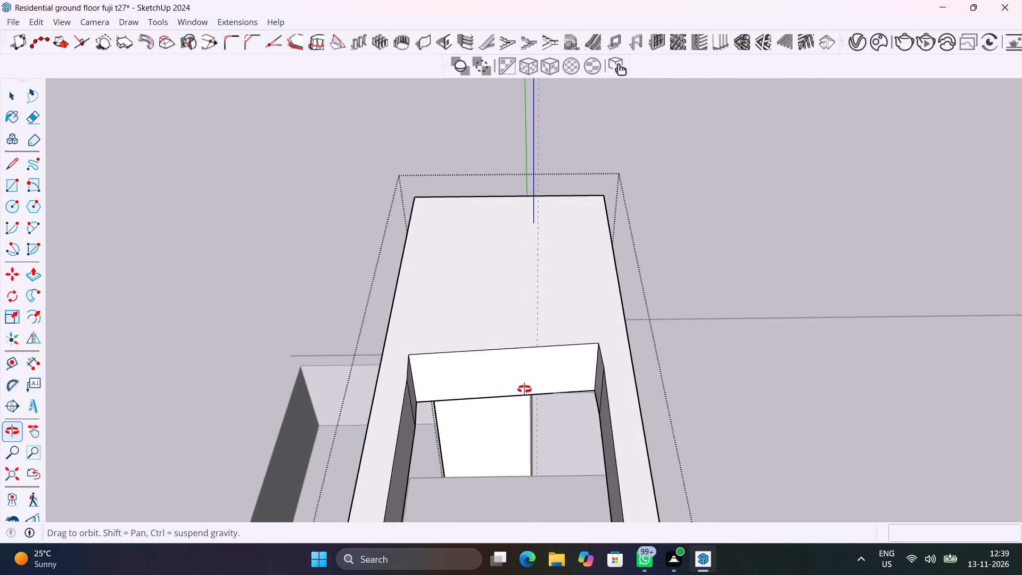
{"action": "middle_click_drag", "start_coordinate": [524, 389], "coordinate": [539, 393]}
{"action": "key", "text": "ctrl+z"}
{"action": "key", "text": "ctrl+z"}
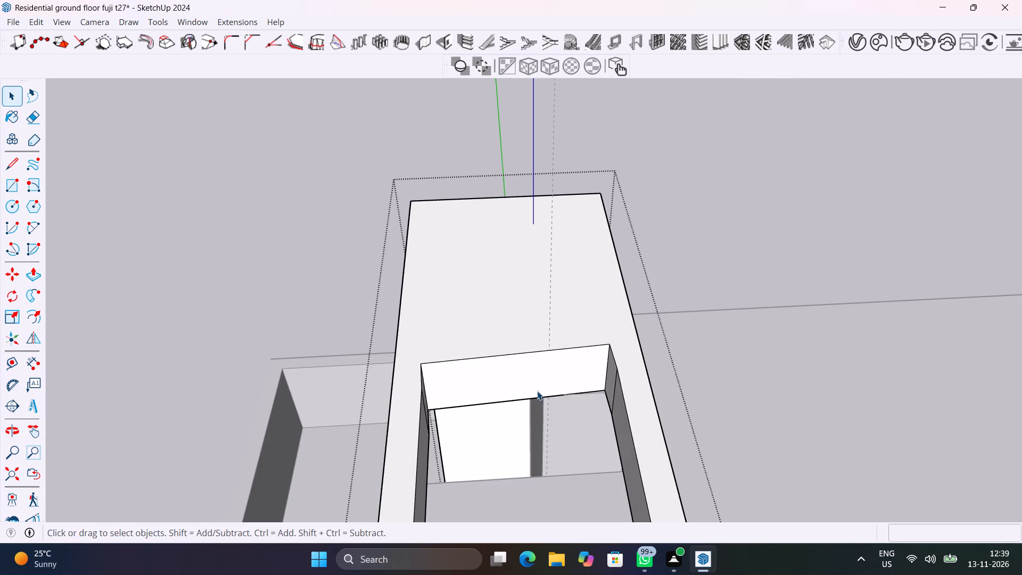
{"action": "key", "text": "ctrl+z"}
{"action": "middle_click_drag", "start_coordinate": [539, 392], "coordinate": [840, 470]}
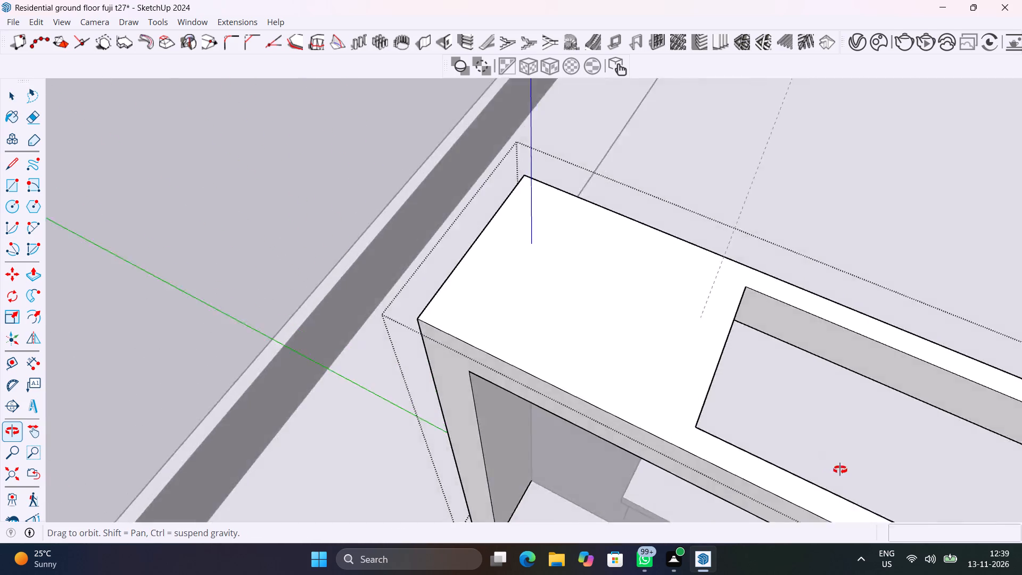
{"action": "middle_click_drag", "start_coordinate": [840, 470], "coordinate": [927, 377]}
{"action": "key", "text": "ctrl+z"}
{"action": "key", "text": "ctrl+z"}
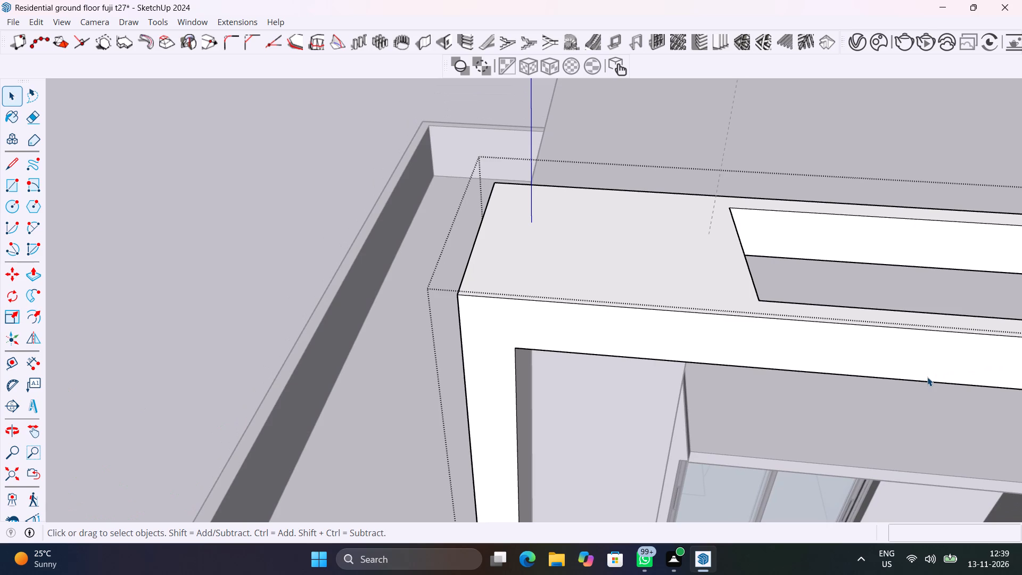
{"action": "key", "text": "ctrl+z"}
Undo the inset outline and the dividing line on the beam's underside.
{"action": "middle_click_drag", "start_coordinate": [899, 366], "coordinate": [864, 208]}
{"action": "scroll", "coordinate": [864, 208], "scroll_direction": "down", "scroll_amount": 6}
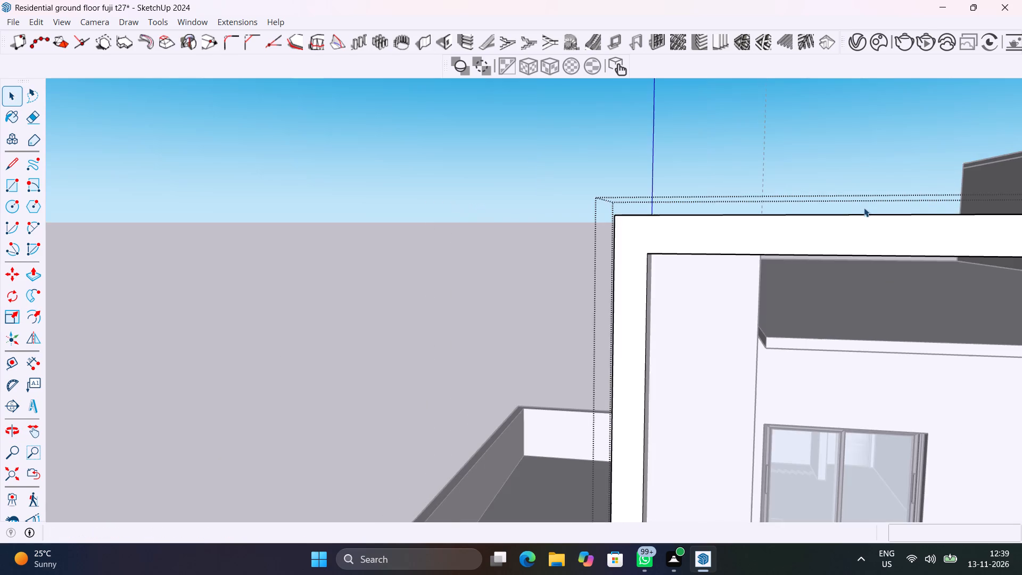
{"action": "scroll", "coordinate": [883, 302], "scroll_direction": "down", "scroll_amount": 1}
{"action": "middle_click_drag", "start_coordinate": [883, 302], "coordinate": [584, 298]}
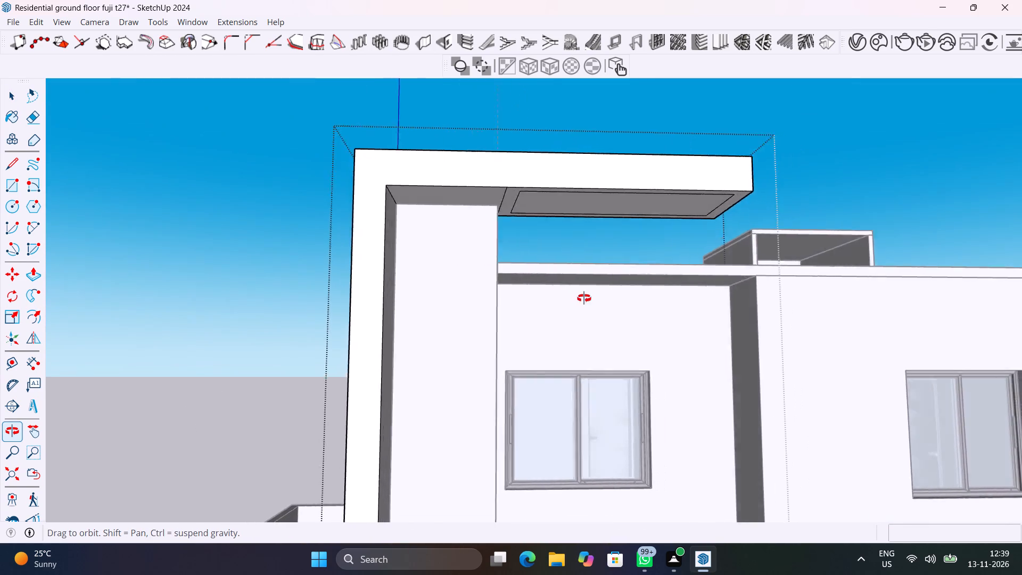
{"action": "middle_click_drag", "start_coordinate": [584, 298], "coordinate": [571, 299]}
{"action": "key", "text": "ctrl+z"}
{"action": "key", "text": "ctrl+z"}
{"action": "key", "text": "ctrl+z"}
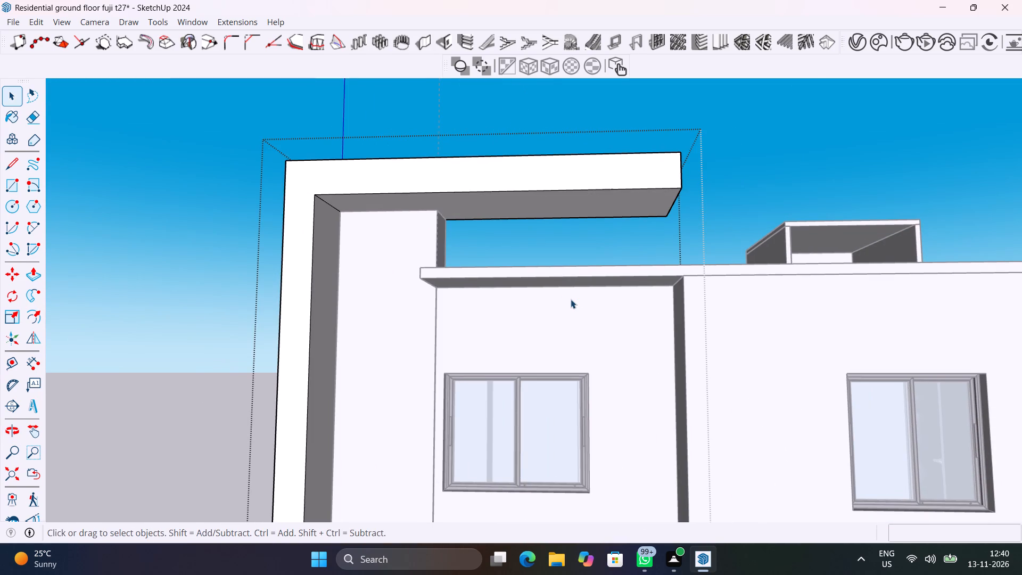
Measure the overhanging beam from its free end's underside edge to the wall panel's corner.
{"action": "middle_click_drag", "start_coordinate": [517, 302], "coordinate": [648, 361], "text": "shift"}
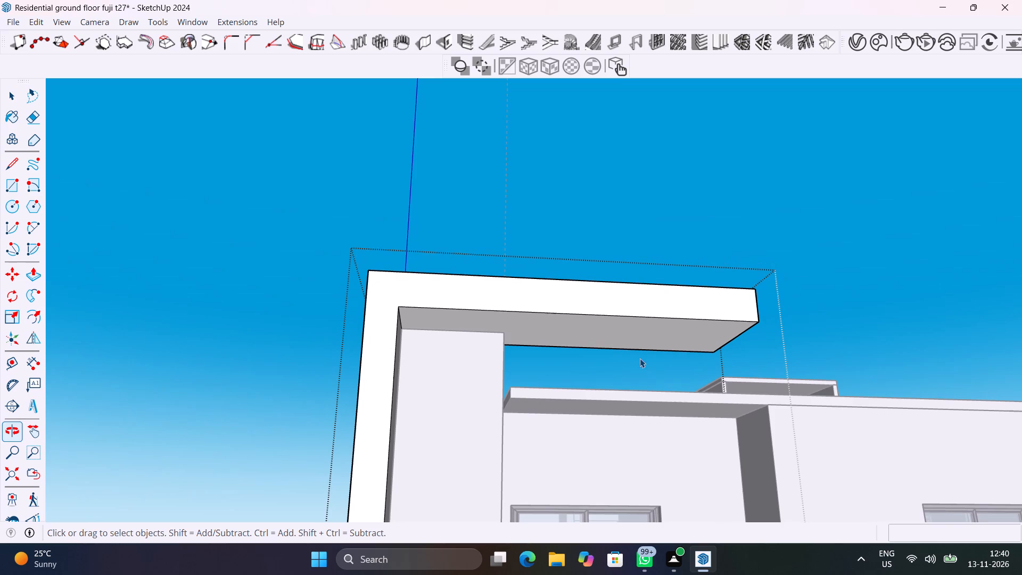
{"action": "left_click", "coordinate": [566, 165]}
{"action": "scroll", "coordinate": [521, 346], "scroll_direction": "up", "scroll_amount": 10}
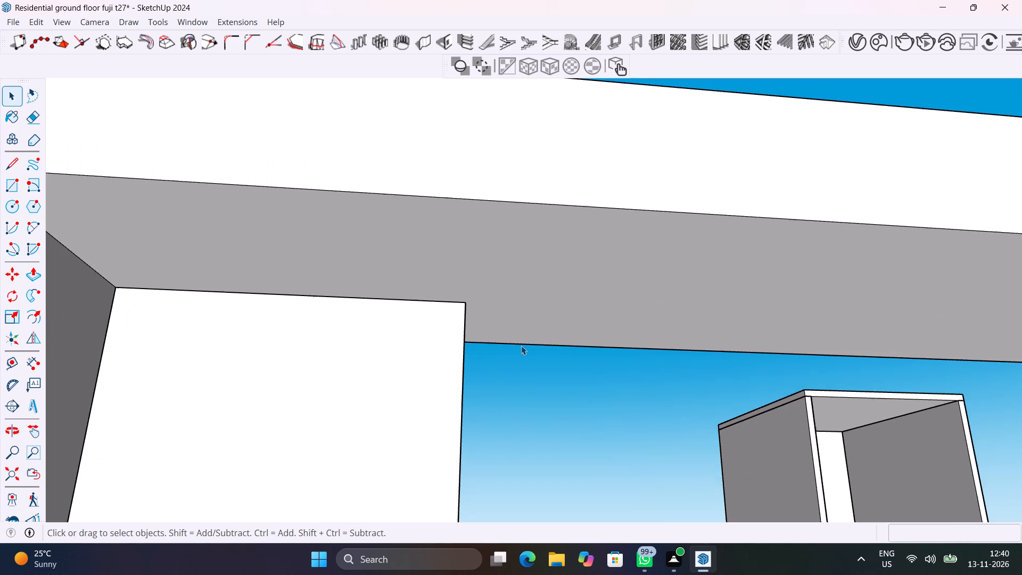
{"action": "middle_click_drag", "start_coordinate": [529, 346], "coordinate": [527, 373]}
{"action": "scroll", "coordinate": [524, 367], "scroll_direction": "down", "scroll_amount": 3}
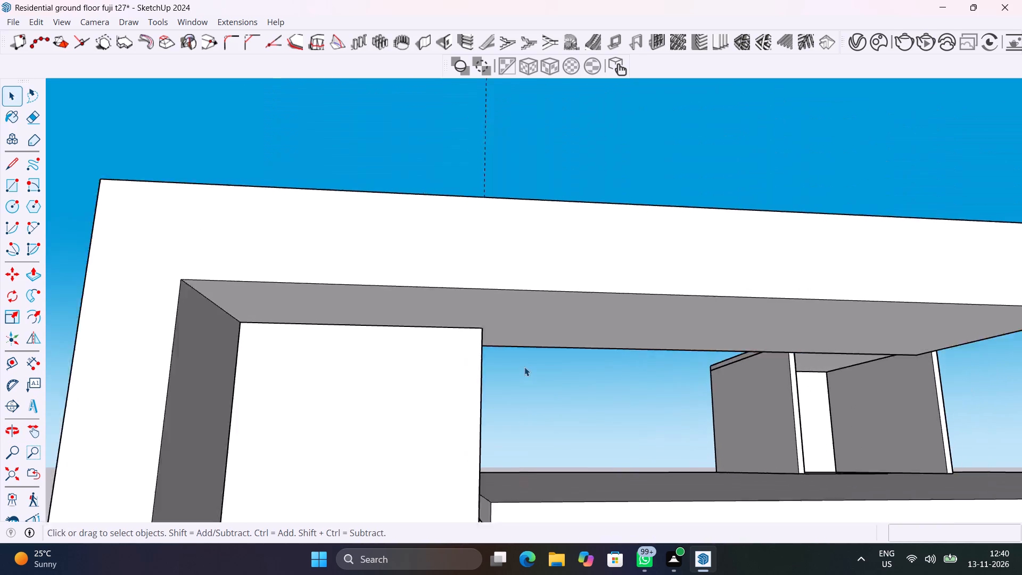
{"action": "scroll", "coordinate": [524, 367], "scroll_direction": "down", "scroll_amount": 3}
{"action": "middle_click_drag", "start_coordinate": [607, 369], "coordinate": [550, 387], "text": "shift"}
{"action": "key", "text": "t"}
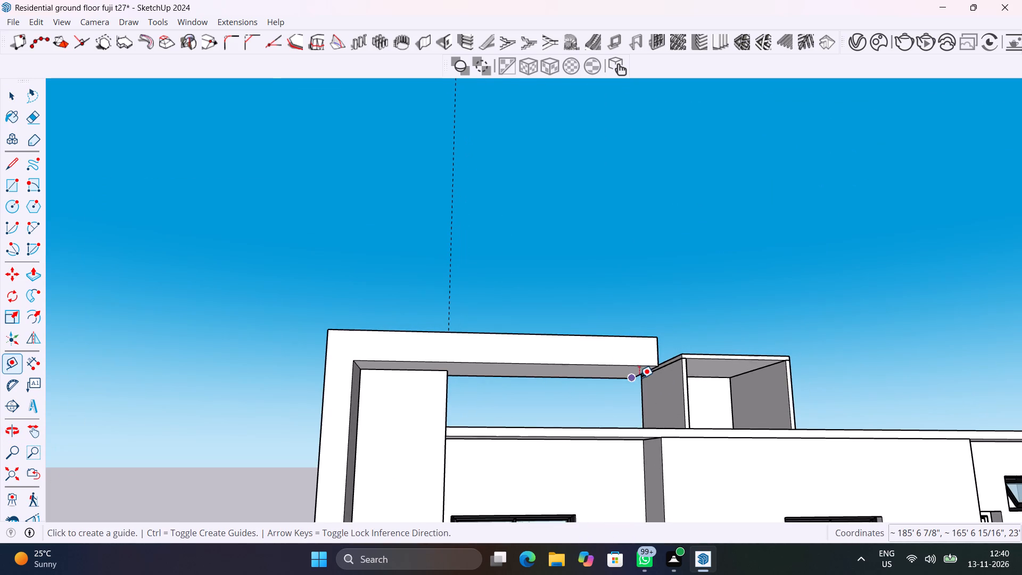
{"action": "scroll", "coordinate": [639, 374], "scroll_direction": "up", "scroll_amount": 6}
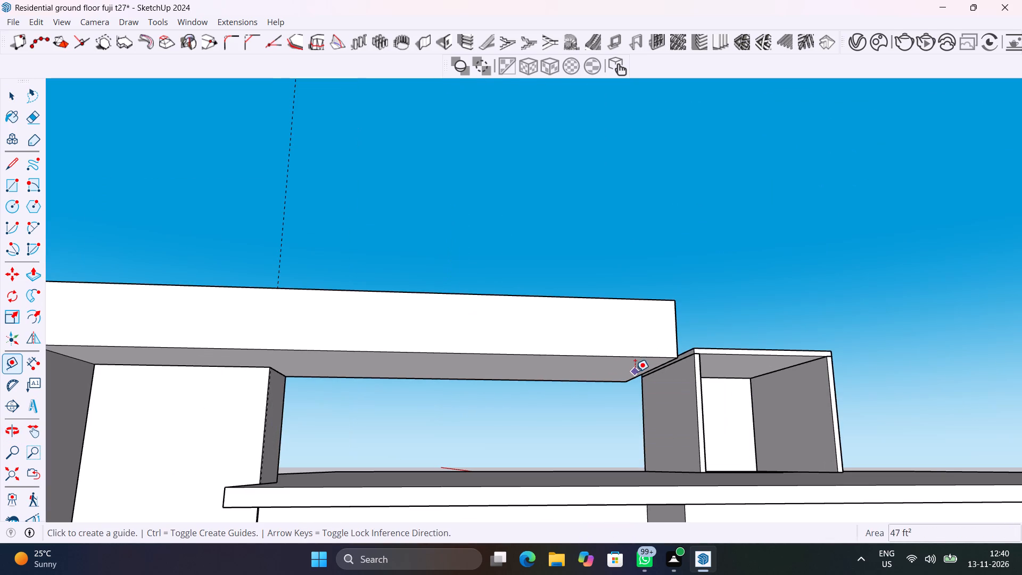
{"action": "left_click", "coordinate": [640, 374]}
{"action": "scroll", "coordinate": [493, 362], "scroll_direction": "down", "scroll_amount": 4}
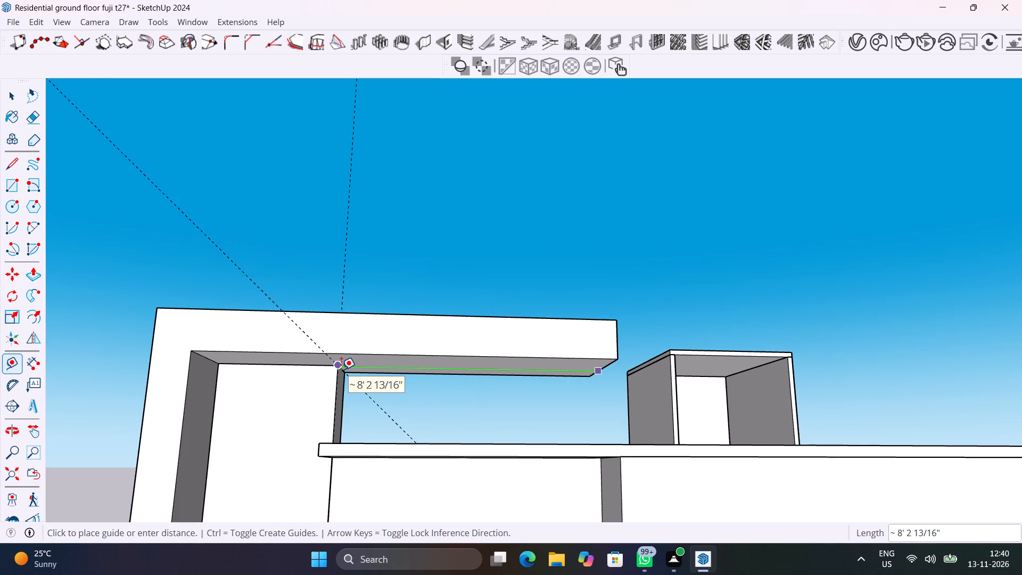
{"action": "key", "text": "Escape"}
{"action": "key", "text": "space"}
Open the overhanging beam's group and place a guide across its underside about 8' 2 13/16" from the free end, at the wall panel.
{"action": "scroll", "coordinate": [480, 443], "scroll_direction": "down", "scroll_amount": 1}
{"action": "middle_click_drag", "start_coordinate": [480, 442], "coordinate": [711, 174]}
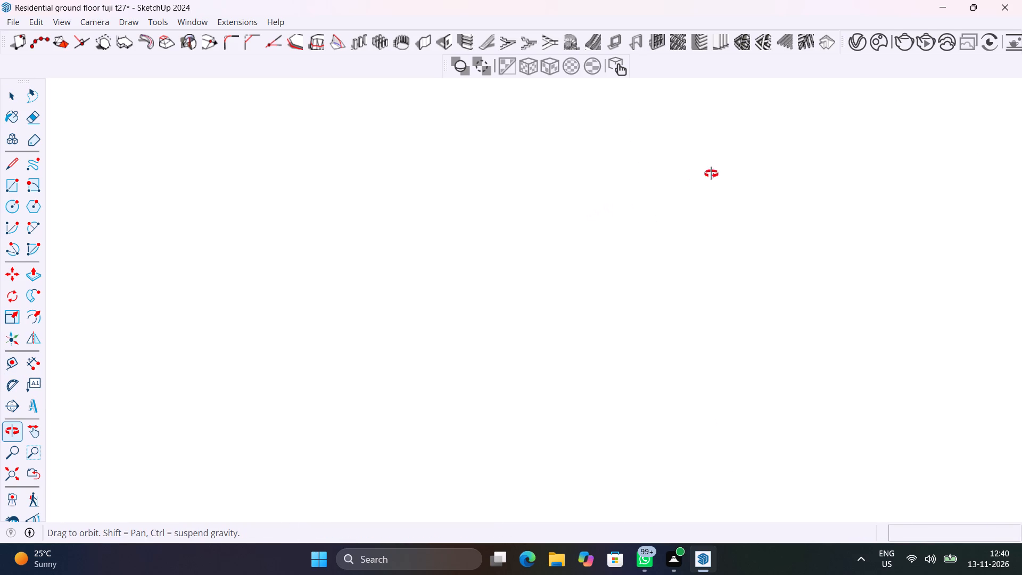
{"action": "middle_click_drag", "start_coordinate": [711, 174], "coordinate": [734, 167]}
{"action": "middle_click_drag", "start_coordinate": [621, 467], "coordinate": [681, 325]}
{"action": "scroll", "coordinate": [729, 328], "scroll_direction": "up", "scroll_amount": 1}
{"action": "middle_click_drag", "start_coordinate": [724, 422], "coordinate": [788, 299]}
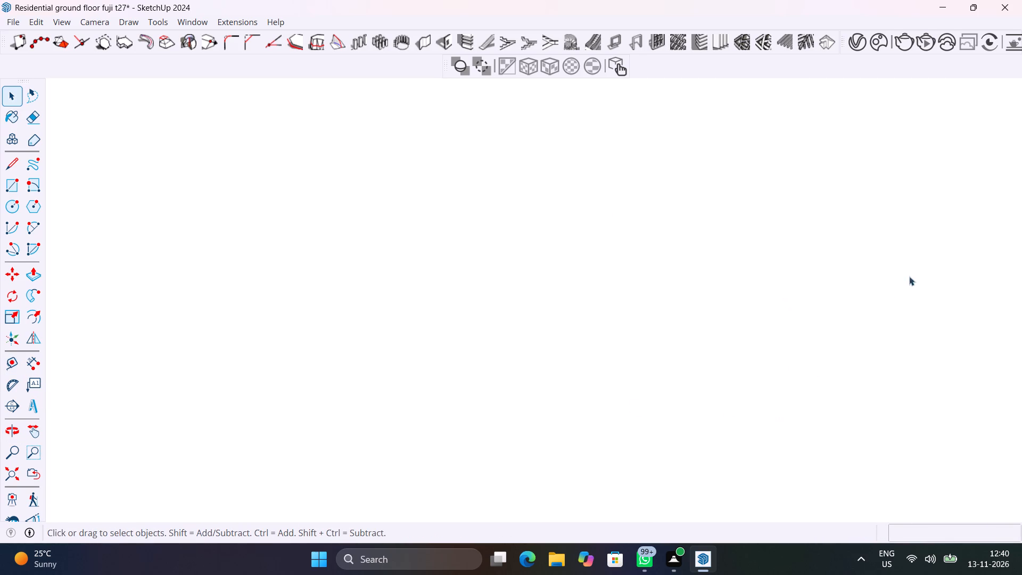
{"action": "scroll", "coordinate": [909, 276], "scroll_direction": "up", "scroll_amount": 1}
{"action": "left_click", "coordinate": [13, 476]}
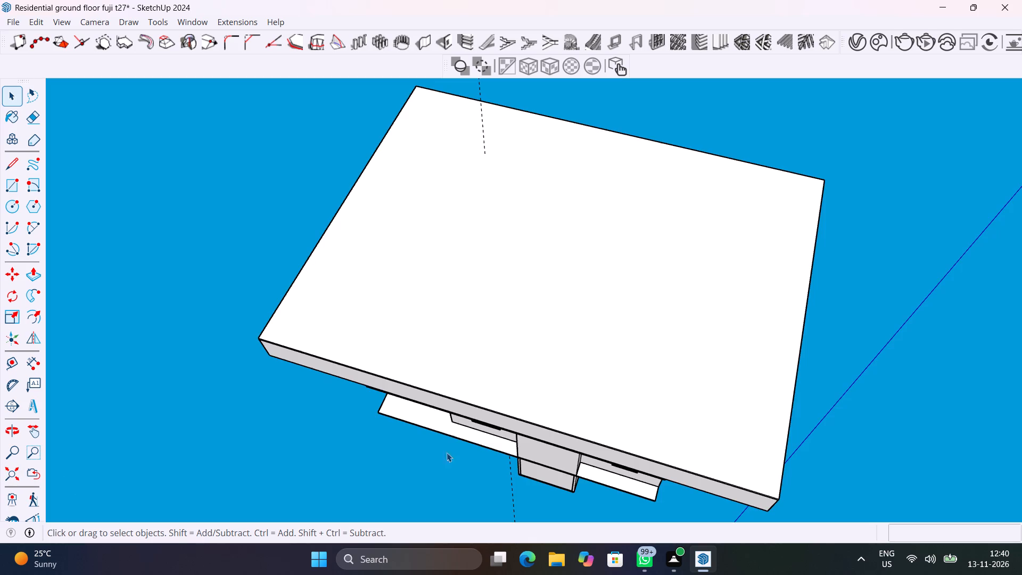
{"action": "middle_click_drag", "start_coordinate": [452, 467], "coordinate": [803, 249]}
{"action": "scroll", "coordinate": [324, 447], "scroll_direction": "up", "scroll_amount": 8}
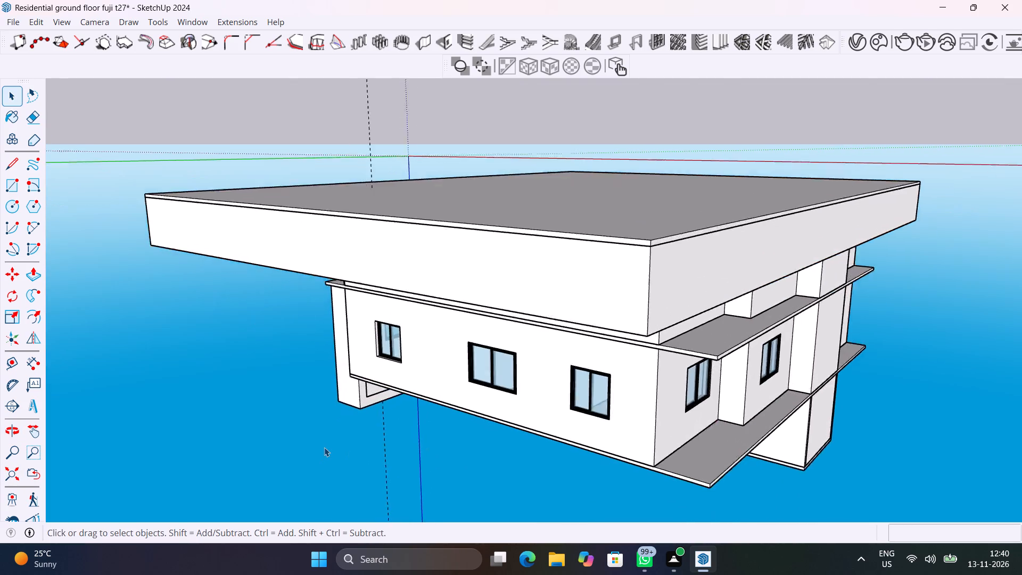
{"action": "scroll", "coordinate": [324, 447], "scroll_direction": "up", "scroll_amount": 2}
{"action": "middle_click_drag", "start_coordinate": [394, 465], "coordinate": [842, 520]}
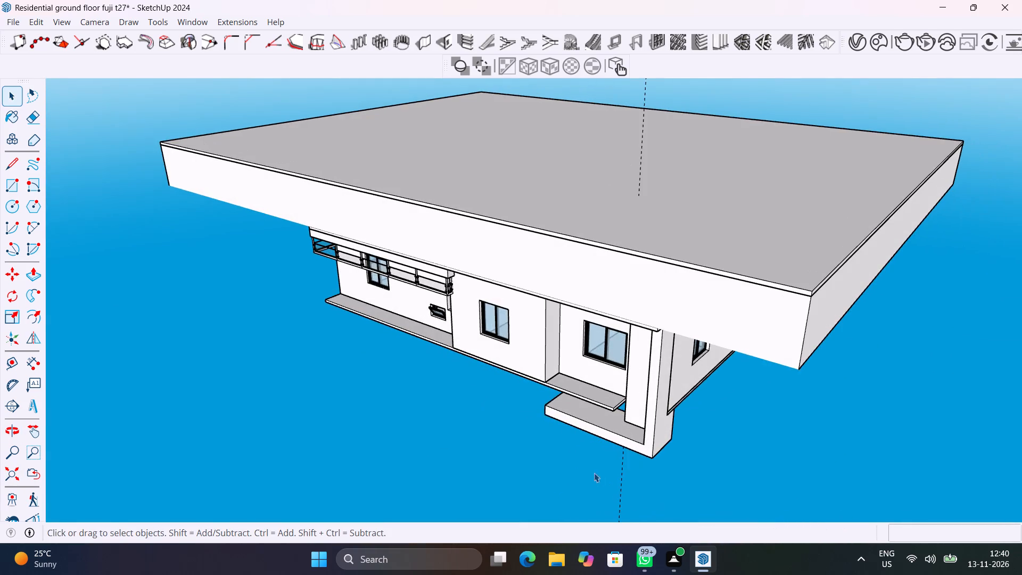
{"action": "scroll", "coordinate": [584, 425], "scroll_direction": "up", "scroll_amount": 10}
{"action": "middle_click_drag", "start_coordinate": [584, 425], "coordinate": [716, 413]}
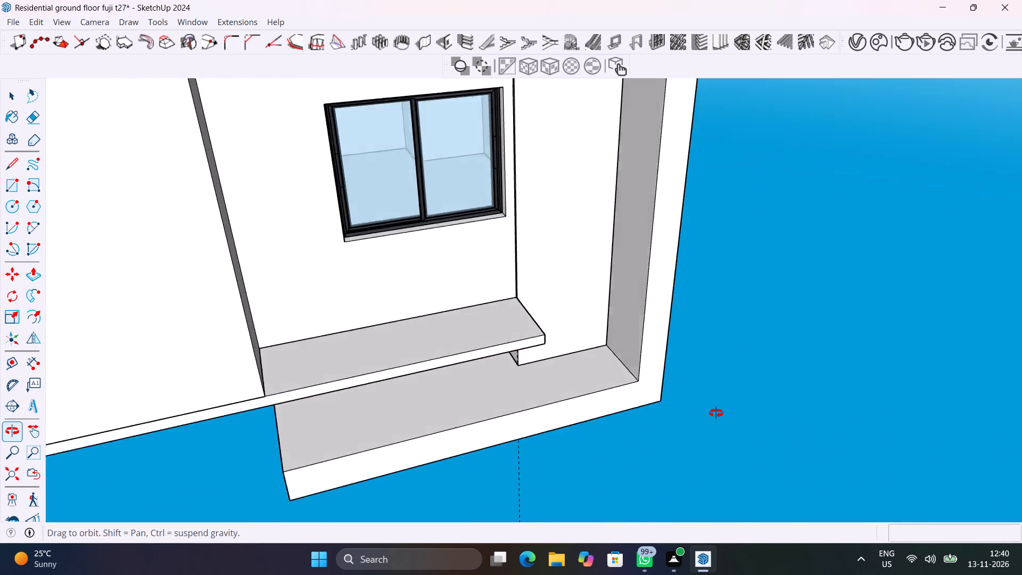
{"action": "middle_click_drag", "start_coordinate": [716, 413], "coordinate": [577, 402]}
{"action": "scroll", "coordinate": [389, 357], "scroll_direction": "up", "scroll_amount": 9}
{"action": "middle_click_drag", "start_coordinate": [477, 388], "coordinate": [531, 362], "text": "shift"}
{"action": "double_click", "coordinate": [543, 392]}
{"action": "key", "text": "t"}
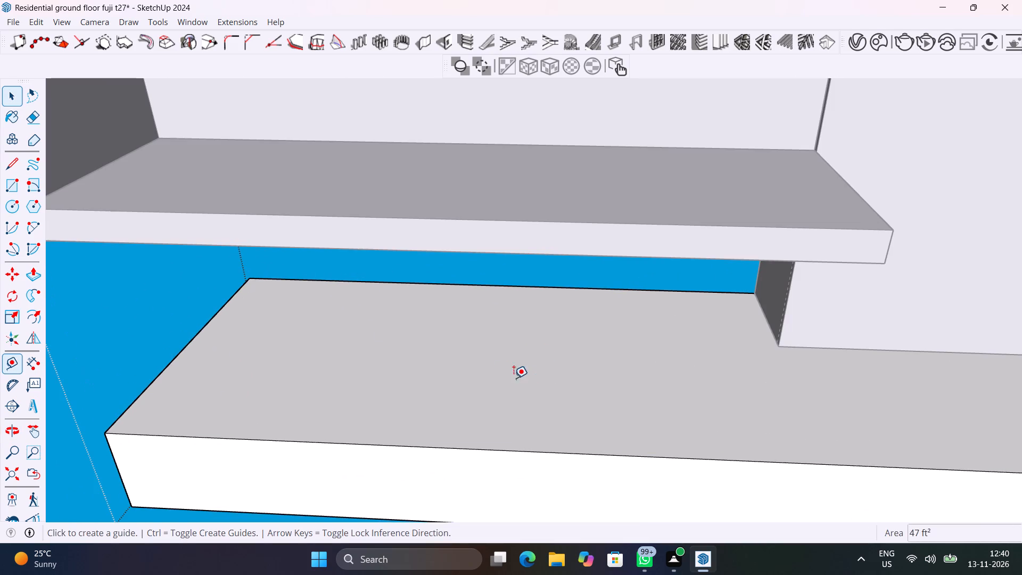
{"action": "left_click", "coordinate": [211, 314]}
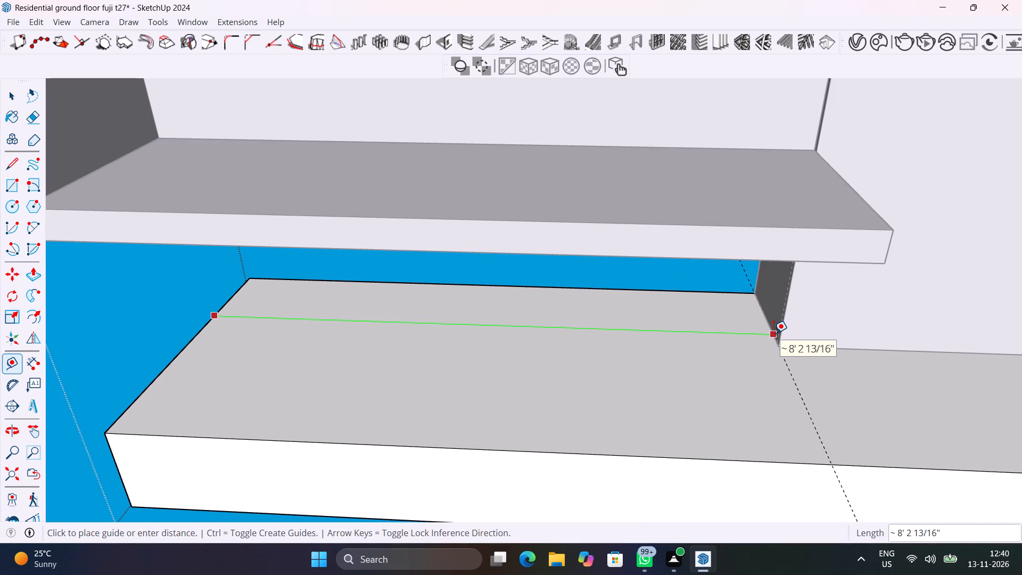
{"action": "left_click", "coordinate": [773, 334]}
Draw a dividing line across the beam's underside along the guide, from the outer edge to the inner edge by the wall panel.
{"action": "key", "text": "space"}
{"action": "type", "text": "L"}
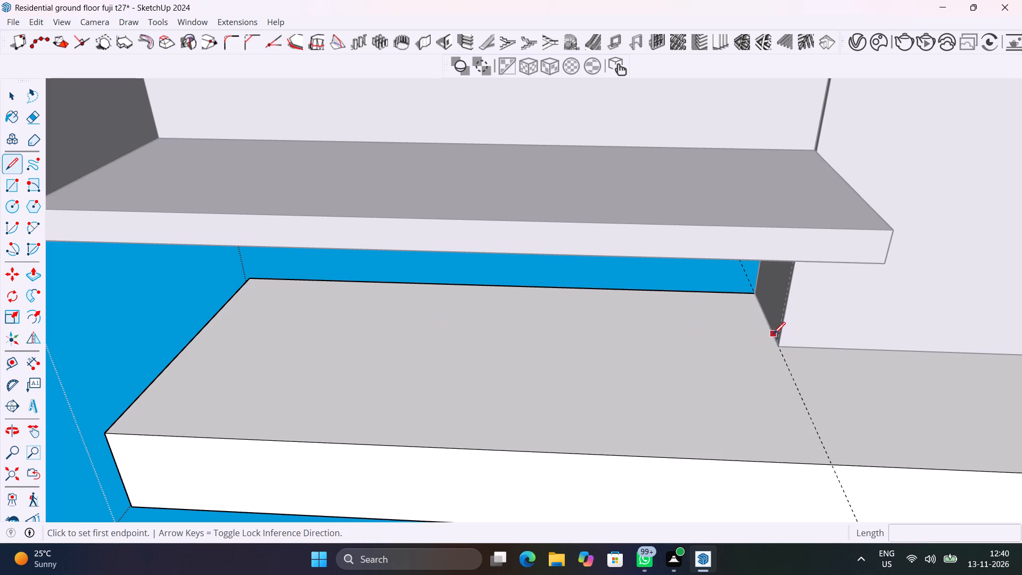
{"action": "left_click", "coordinate": [830, 467]}
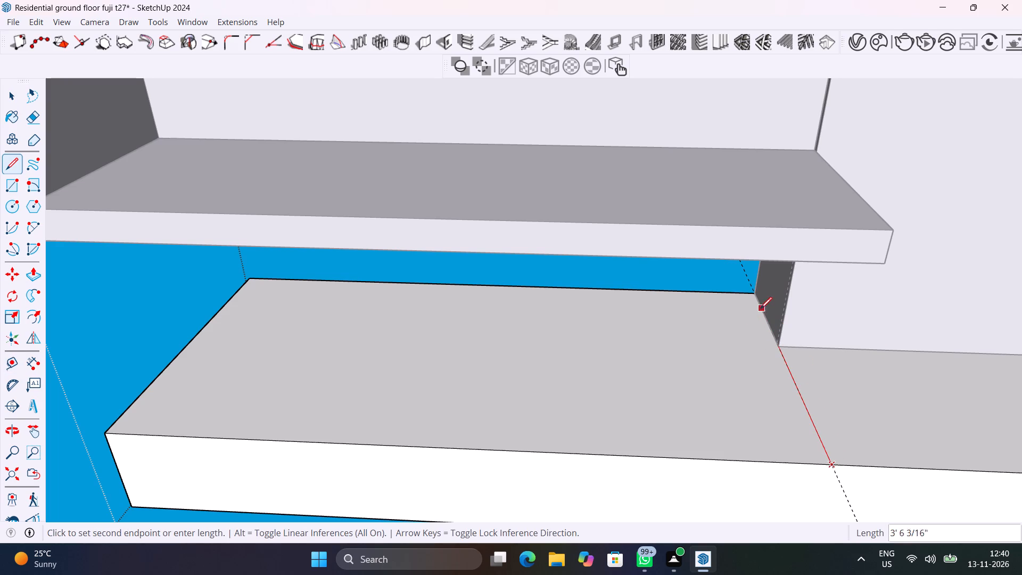
{"action": "left_click", "coordinate": [757, 291]}
{"action": "key", "text": "space"}
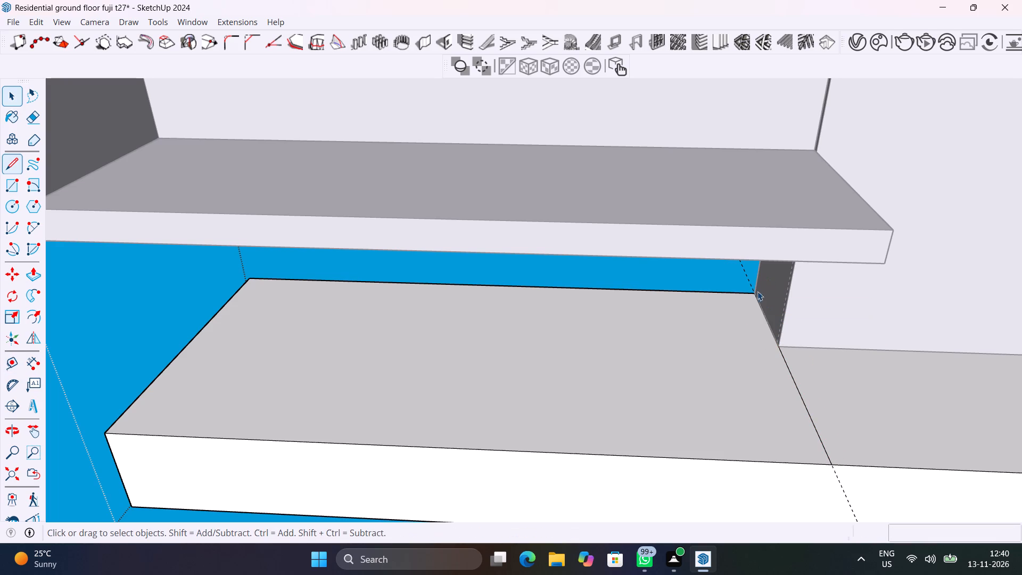
Offset the outline of the beam's overhanging underside face inward by about 3 11/16".
{"action": "left_click", "coordinate": [710, 354]}
{"action": "key", "text": "f"}
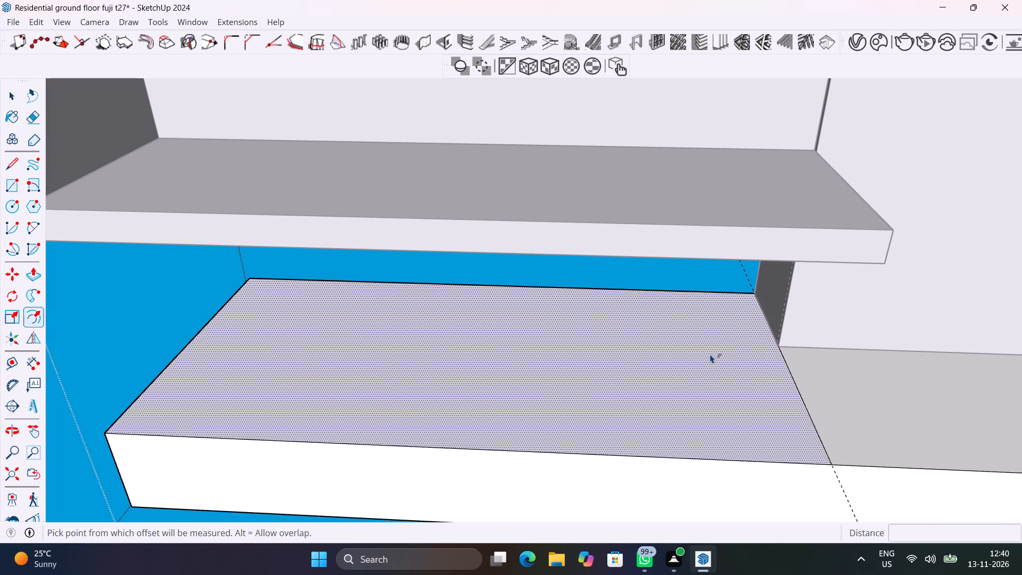
{"action": "left_click_drag", "start_coordinate": [797, 388], "coordinate": [783, 389]}
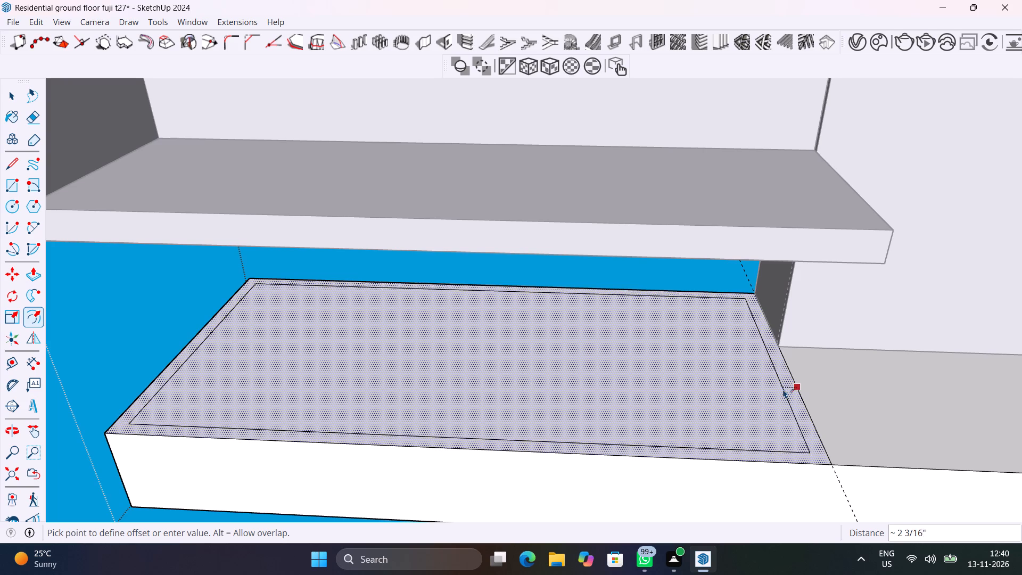
{"action": "left_click_drag", "start_coordinate": [783, 389], "coordinate": [774, 391]}
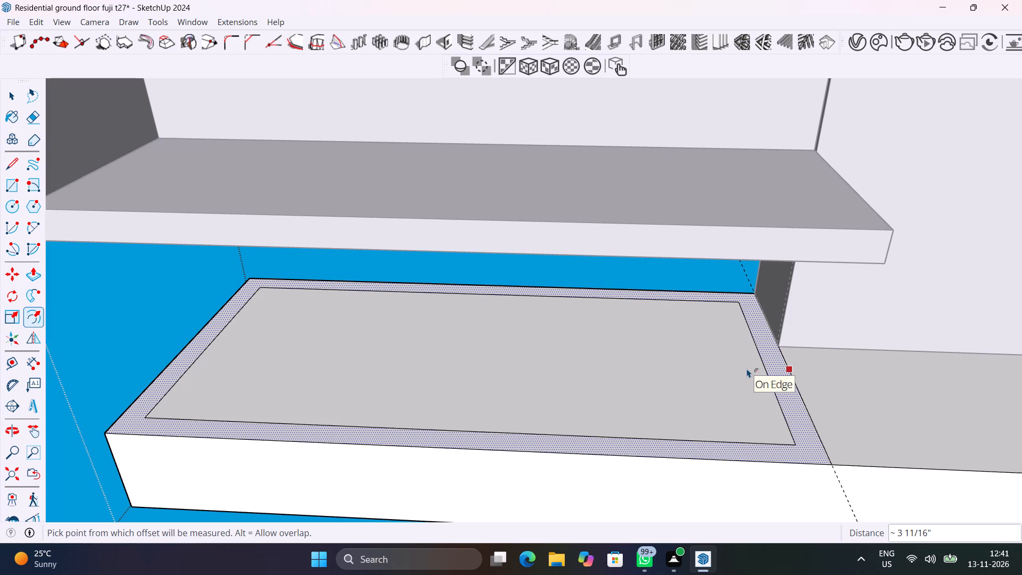
{"action": "key", "text": "f"}
{"action": "key", "text": "space"}
Push the inset rectangle 1' 1 13/16" through the beam's full thickness to cut the opening, and leave the beam's group.
{"action": "left_click", "coordinate": [721, 378]}
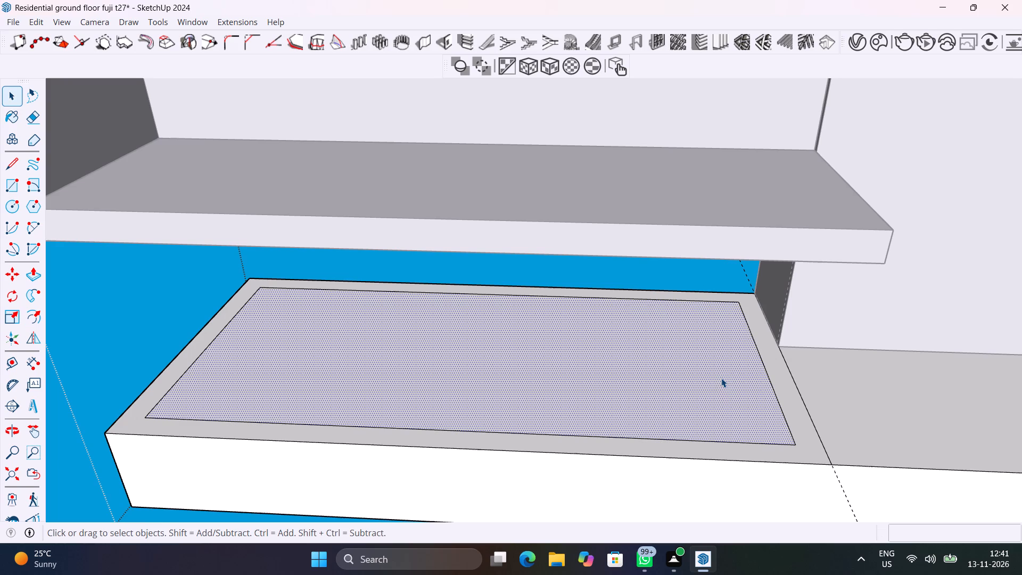
{"action": "key", "text": "p"}
{"action": "left_click", "coordinate": [721, 378]}
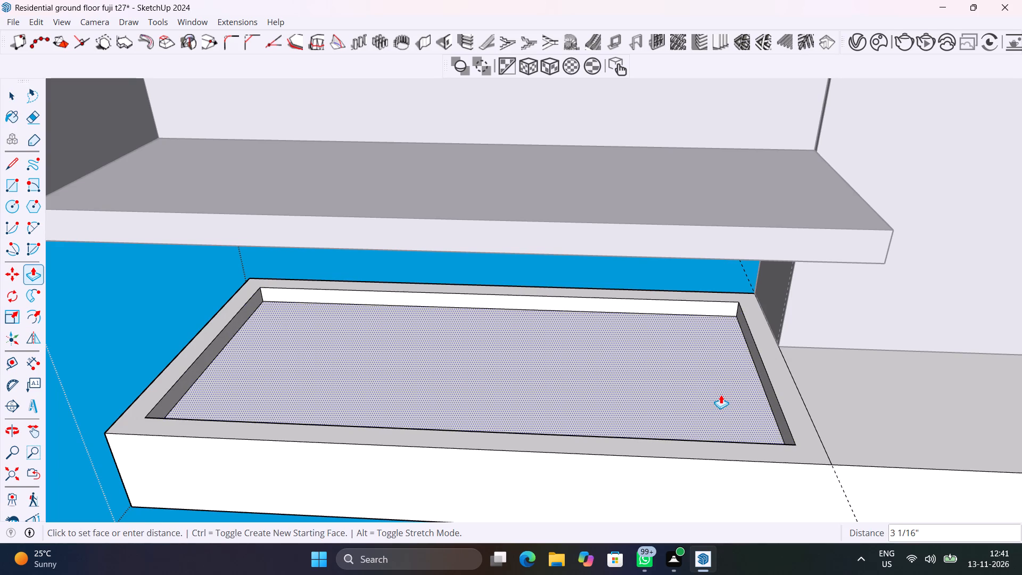
{"action": "scroll", "coordinate": [721, 395], "scroll_direction": "down", "scroll_amount": 4}
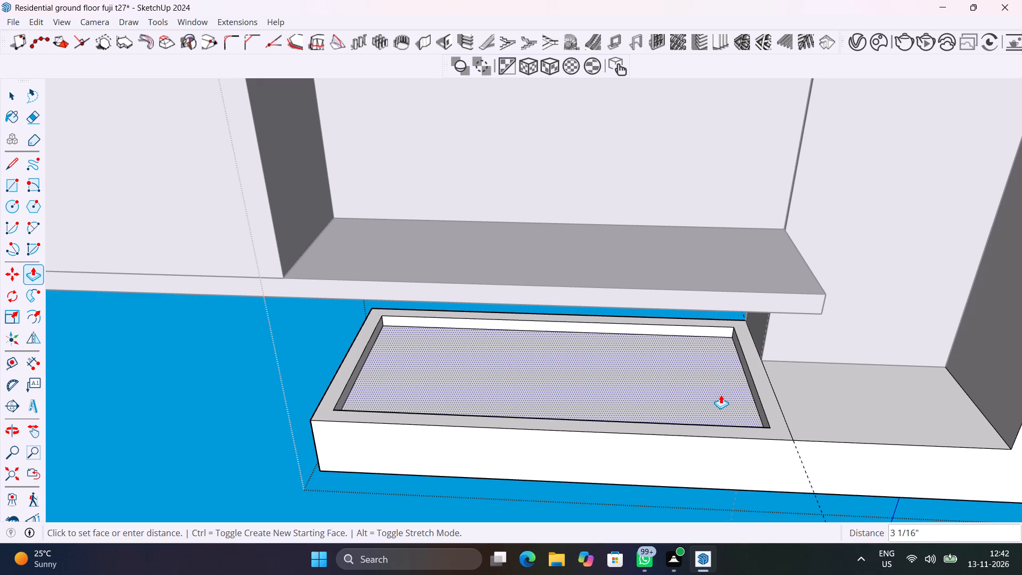
{"action": "middle_click_drag", "start_coordinate": [720, 412], "coordinate": [761, 475]}
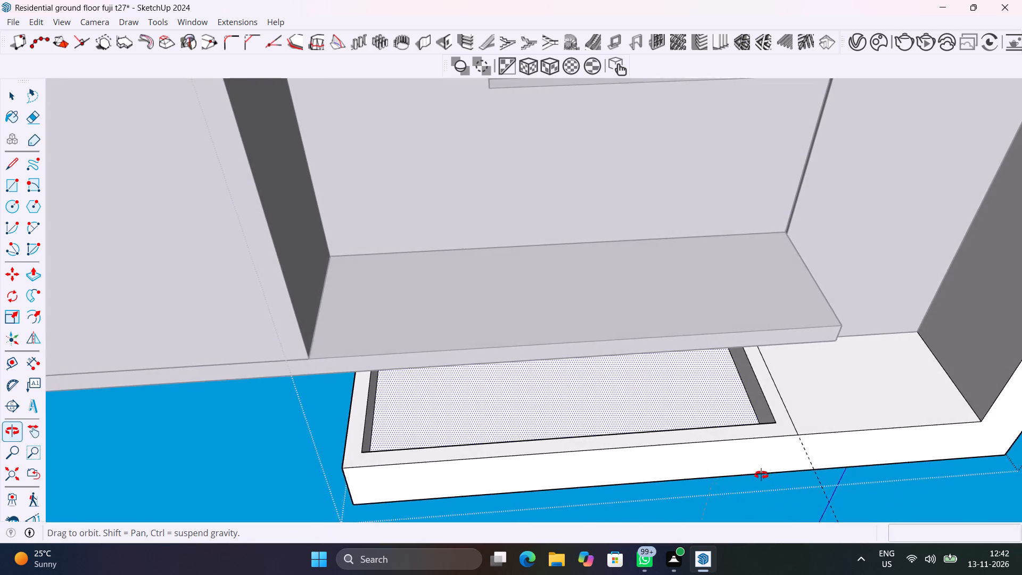
{"action": "middle_click_drag", "start_coordinate": [761, 475], "coordinate": [748, 418]}
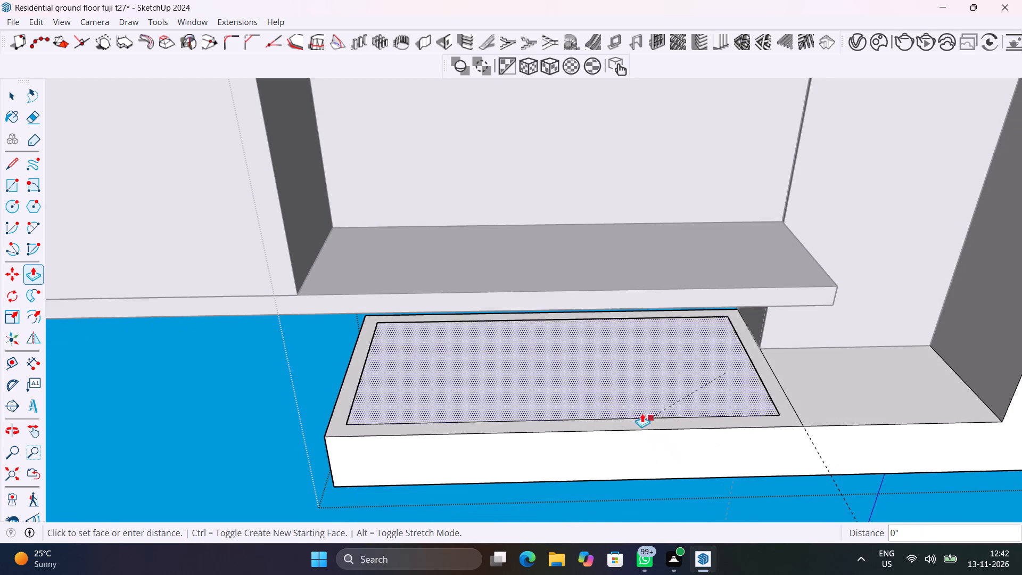
{"action": "scroll", "coordinate": [420, 400], "scroll_direction": "up", "scroll_amount": 4}
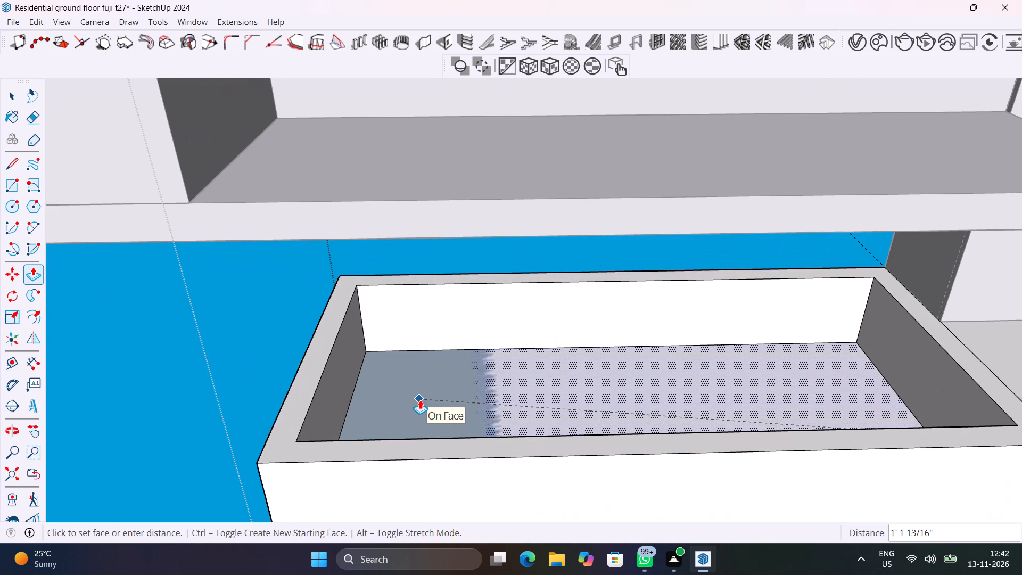
{"action": "left_click", "coordinate": [420, 400]}
{"action": "key", "text": "space"}
{"action": "scroll", "coordinate": [504, 432], "scroll_direction": "down", "scroll_amount": 6}
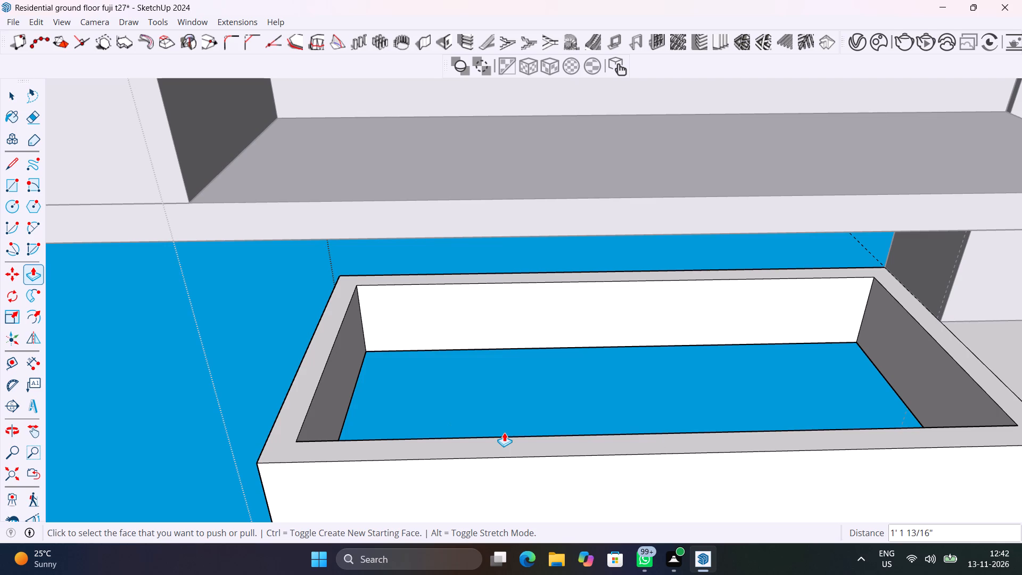
{"action": "scroll", "coordinate": [504, 432], "scroll_direction": "down", "scroll_amount": 2}
{"action": "key", "text": "space"}
{"action": "scroll", "coordinate": [687, 381], "scroll_direction": "down", "scroll_amount": 14}
{"action": "key", "text": "space"}
{"action": "scroll", "coordinate": [768, 385], "scroll_direction": "down", "scroll_amount": 13}
{"action": "key", "text": "space"}
{"action": "key", "text": "Escape"}
{"action": "key", "text": "space"}
{"action": "key", "text": "space"}
{"action": "left_click", "coordinate": [613, 400]}
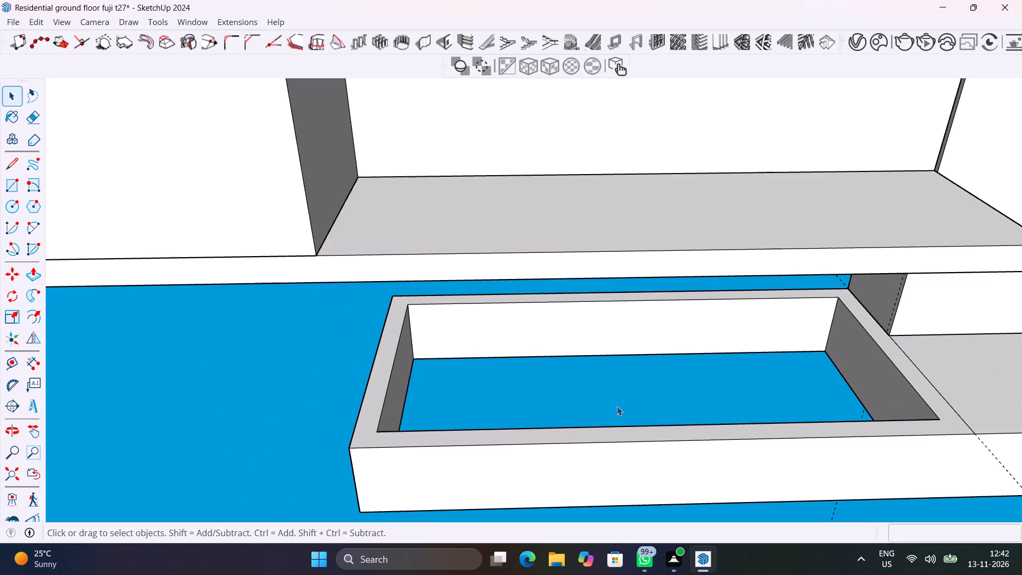
Examine the beam's rectangular opening and the house's front facade from above, below and the front.
{"action": "left_click", "coordinate": [14, 472]}
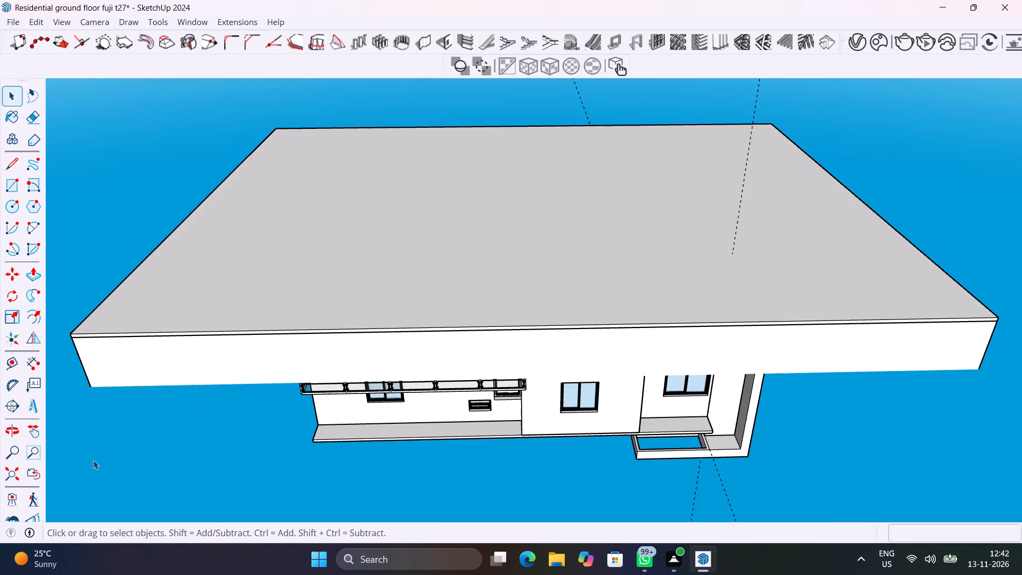
{"action": "middle_click_drag", "start_coordinate": [583, 502], "coordinate": [639, 235]}
{"action": "scroll", "coordinate": [647, 443], "scroll_direction": "down", "scroll_amount": 1}
{"action": "middle_click_drag", "start_coordinate": [647, 443], "coordinate": [777, 171]}
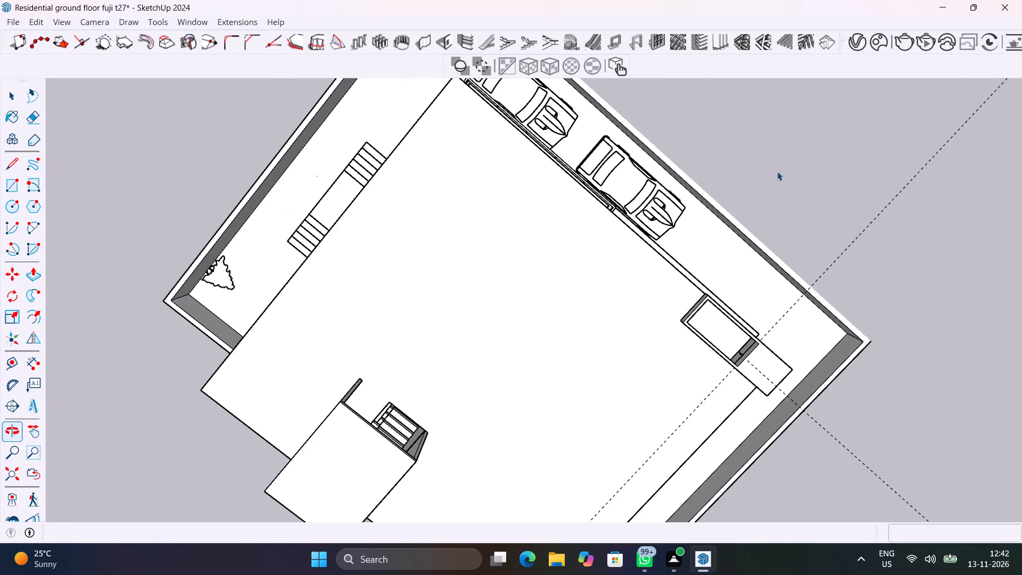
{"action": "middle_click_drag", "start_coordinate": [768, 372], "coordinate": [368, 171]}
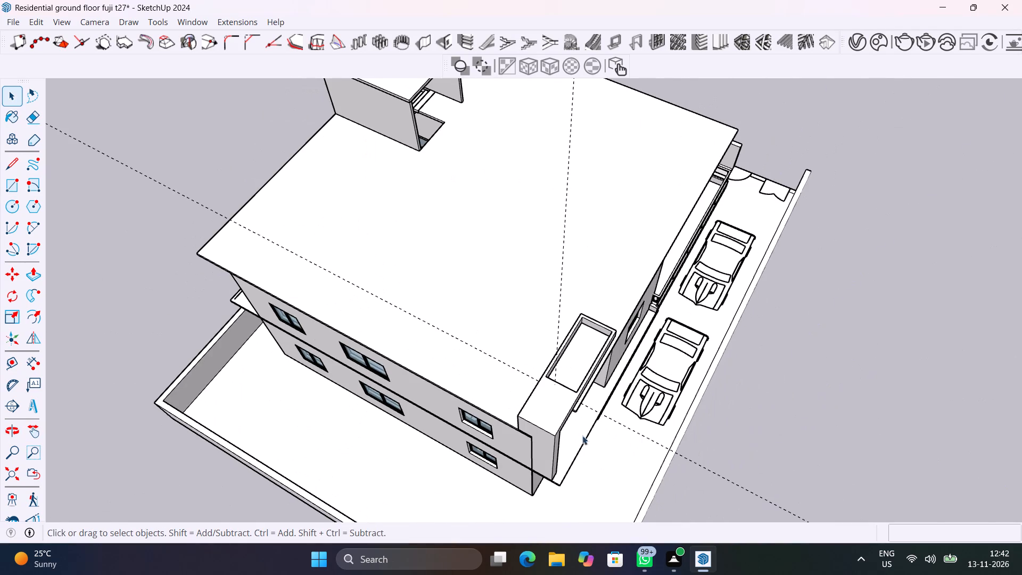
{"action": "middle_click_drag", "start_coordinate": [579, 427], "coordinate": [355, 246]}
{"action": "scroll", "coordinate": [407, 180], "scroll_direction": "up", "scroll_amount": 6}
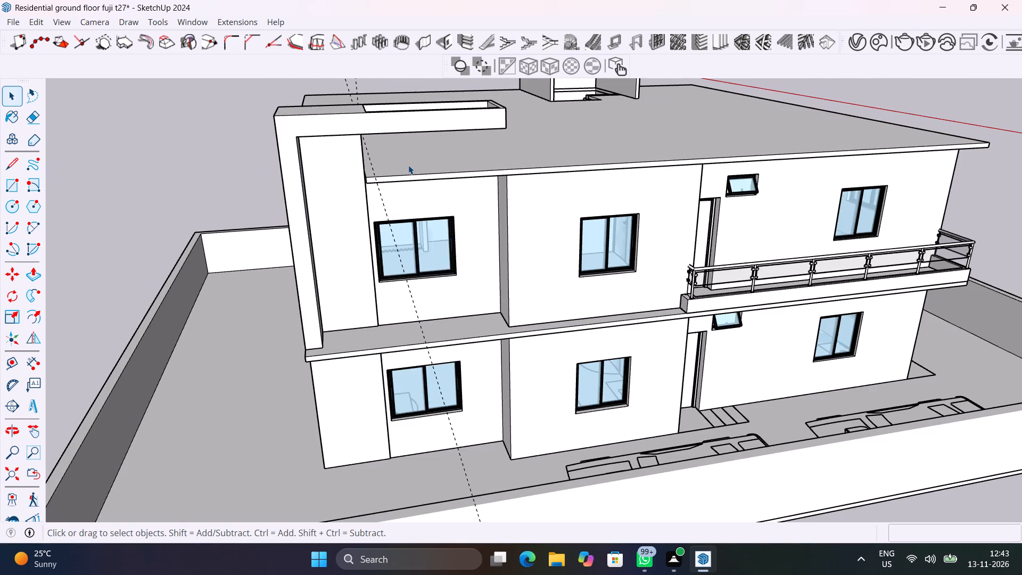
{"action": "middle_click_drag", "start_coordinate": [409, 166], "coordinate": [394, 171], "text": "shift"}
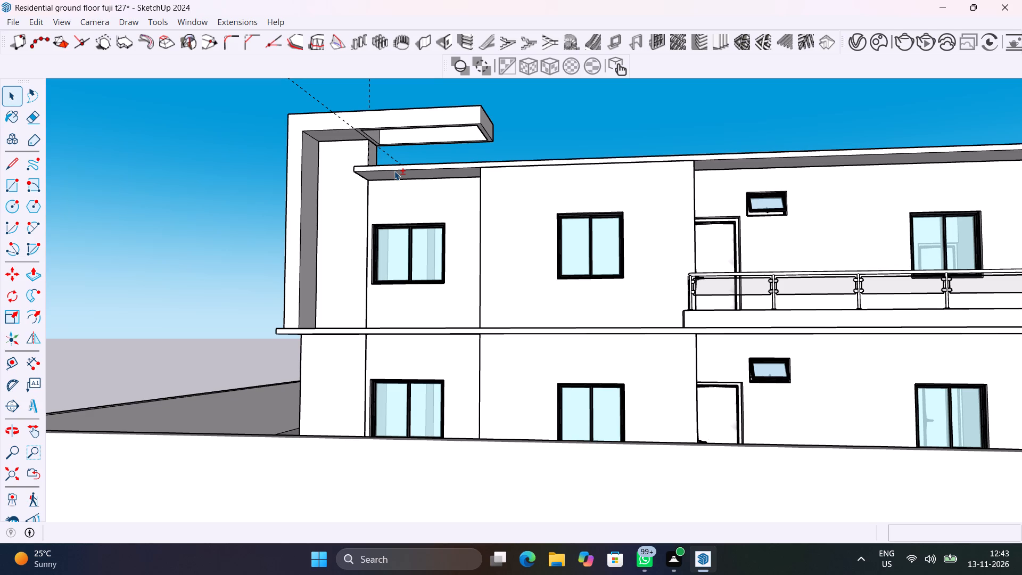
{"action": "middle_click_drag", "start_coordinate": [427, 195], "coordinate": [454, 304]}
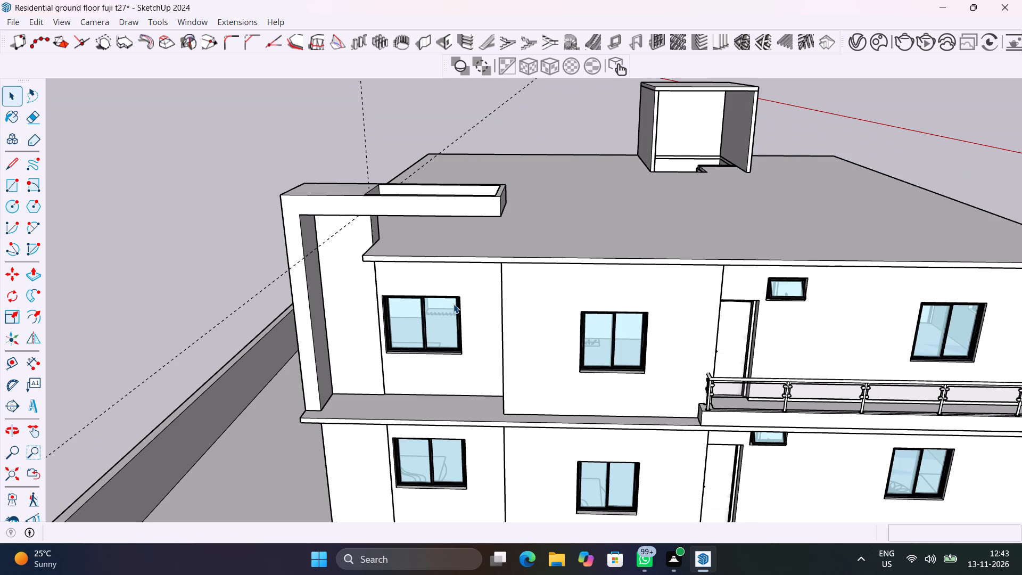
{"action": "scroll", "coordinate": [454, 304], "scroll_direction": "down", "scroll_amount": 12}
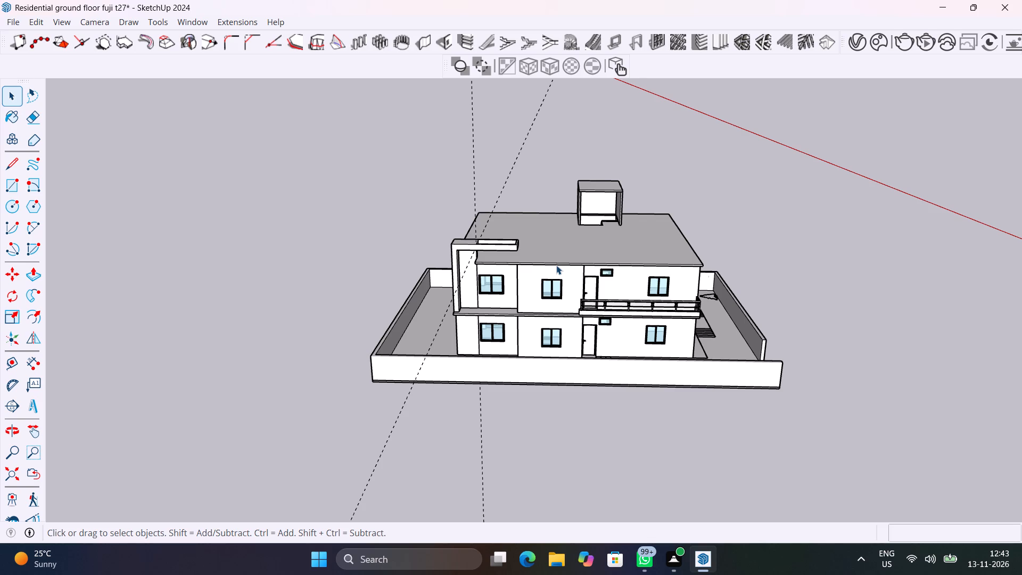
Examine the beam's rectangular opening from below and the front facade as a whole.
{"action": "scroll", "coordinate": [556, 265], "scroll_direction": "up", "scroll_amount": 4}
{"action": "scroll", "coordinate": [467, 230], "scroll_direction": "up", "scroll_amount": 10}
{"action": "middle_click_drag", "start_coordinate": [492, 264], "coordinate": [498, 196]}
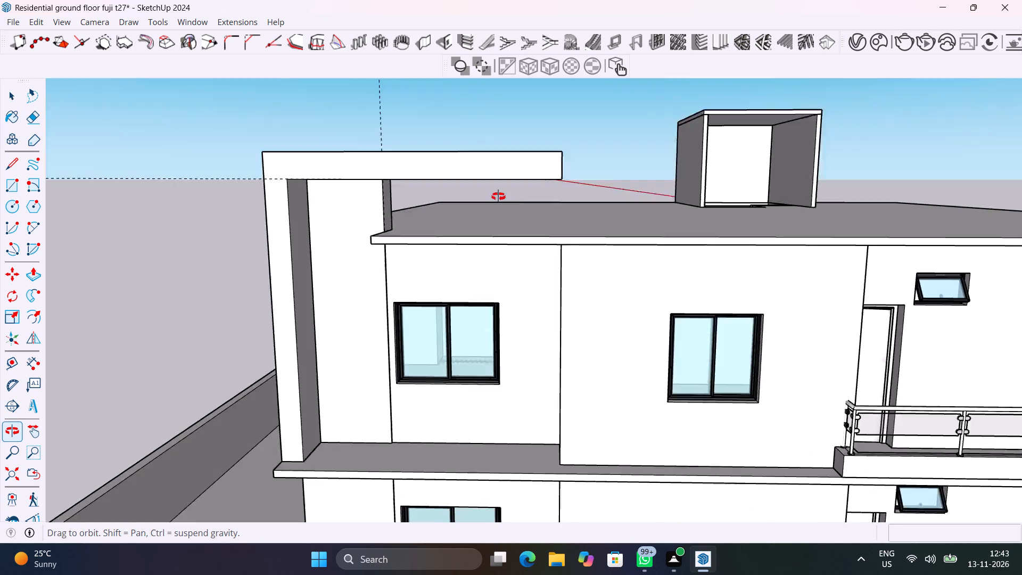
{"action": "middle_click_drag", "start_coordinate": [498, 196], "coordinate": [582, 313]}
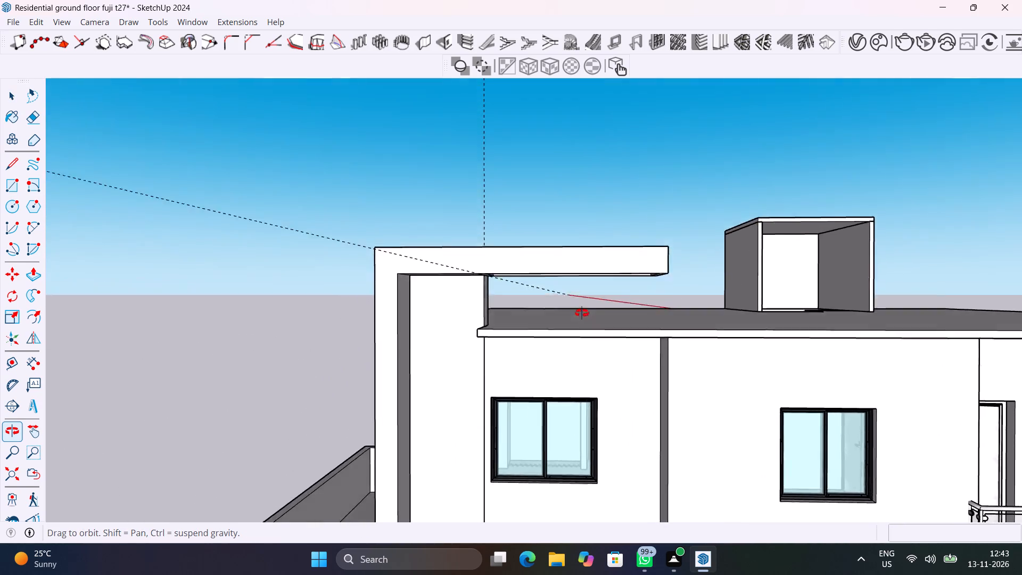
{"action": "middle_click_drag", "start_coordinate": [582, 313], "coordinate": [554, 249]}
{"action": "scroll", "coordinate": [562, 268], "scroll_direction": "up", "scroll_amount": 4}
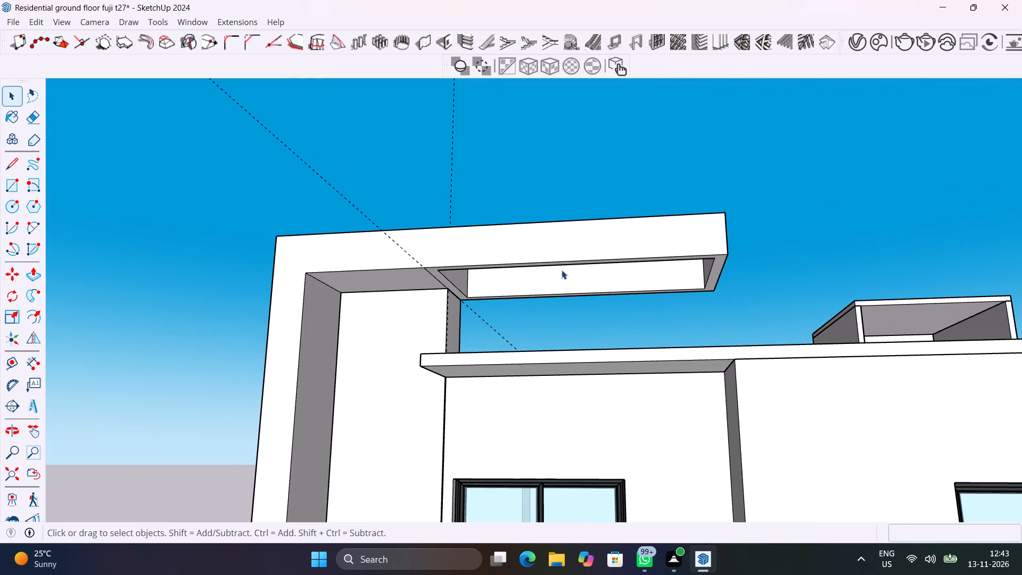
{"action": "scroll", "coordinate": [562, 270], "scroll_direction": "down", "scroll_amount": 9}
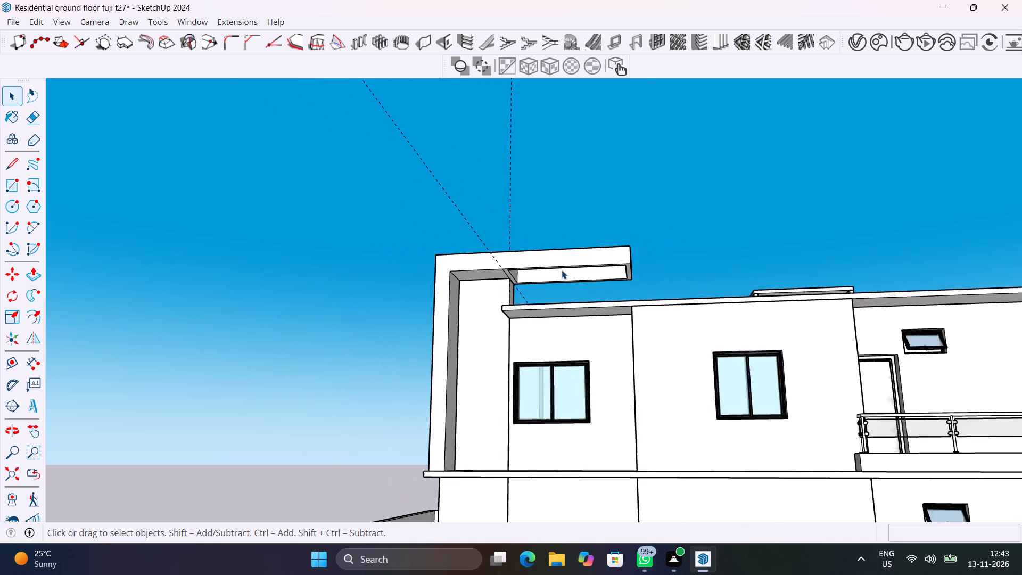
{"action": "middle_click_drag", "start_coordinate": [636, 342], "coordinate": [602, 356], "text": "shift"}
{"action": "scroll", "coordinate": [601, 356], "scroll_direction": "down", "scroll_amount": 4}
{"action": "middle_click_drag", "start_coordinate": [620, 371], "coordinate": [553, 330], "text": "shift"}
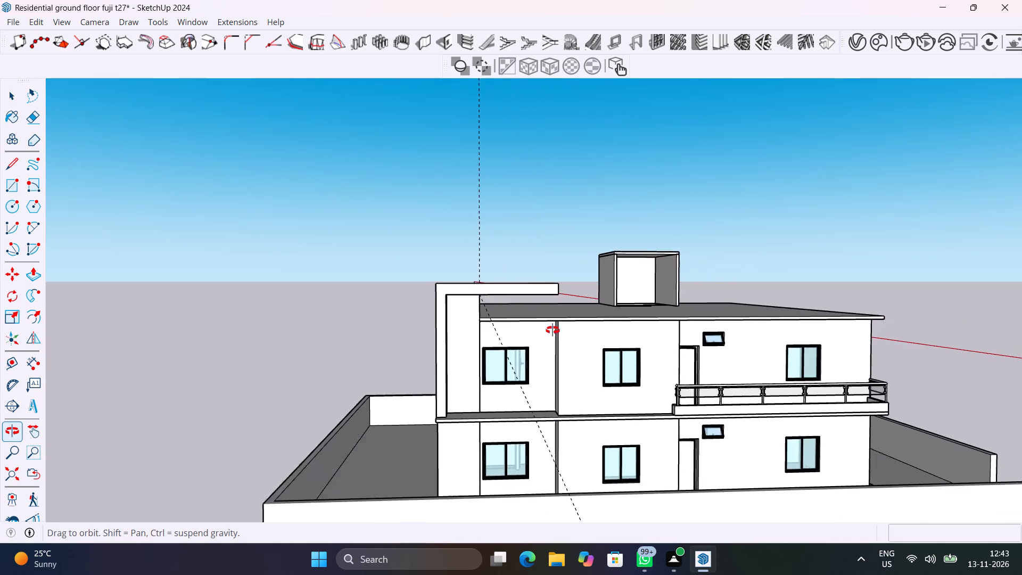
{"action": "middle_click_drag", "start_coordinate": [553, 330], "coordinate": [536, 329], "text": "shift"}
Save the model.
{"action": "key", "text": "ctrl+s"}
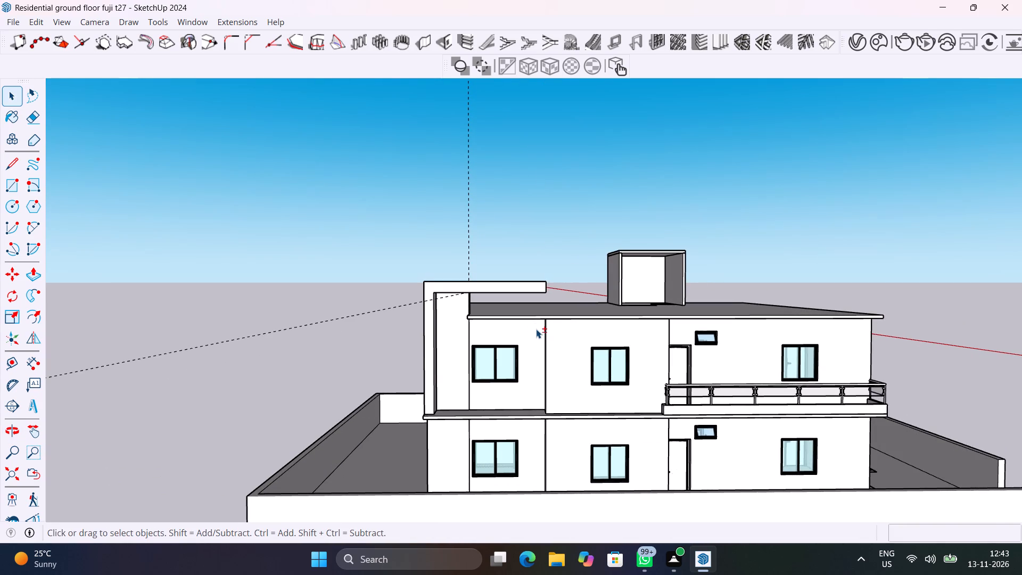
Draw a rectangle about 4 7/16" by 3 1/16" on the opening's rear inner face, along its bottom edge near the pillar end.
{"action": "scroll", "coordinate": [501, 293], "scroll_direction": "up", "scroll_amount": 3}
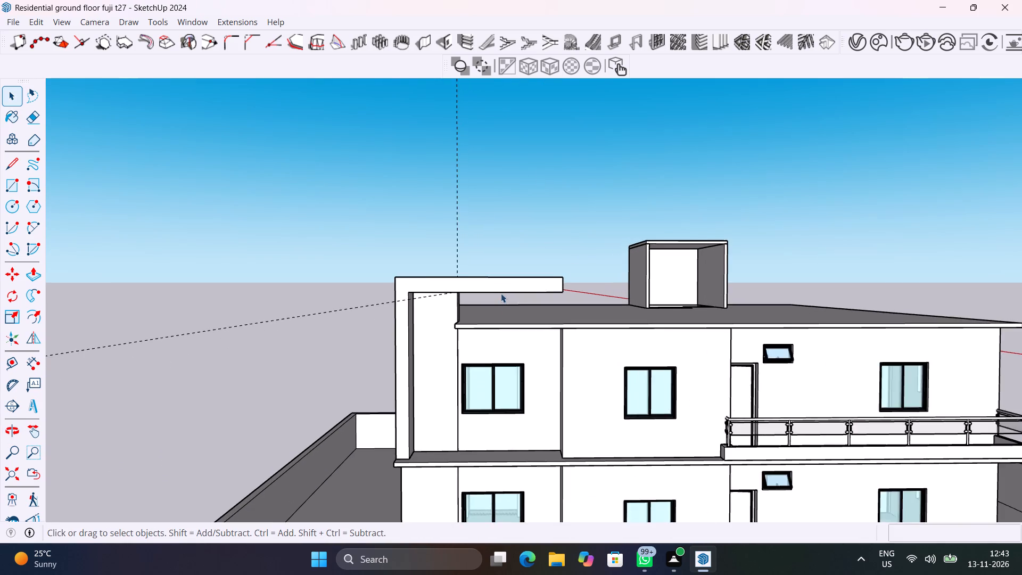
{"action": "scroll", "coordinate": [501, 293], "scroll_direction": "up", "scroll_amount": 6}
{"action": "middle_click_drag", "start_coordinate": [501, 293], "coordinate": [526, 282], "text": "shift"}
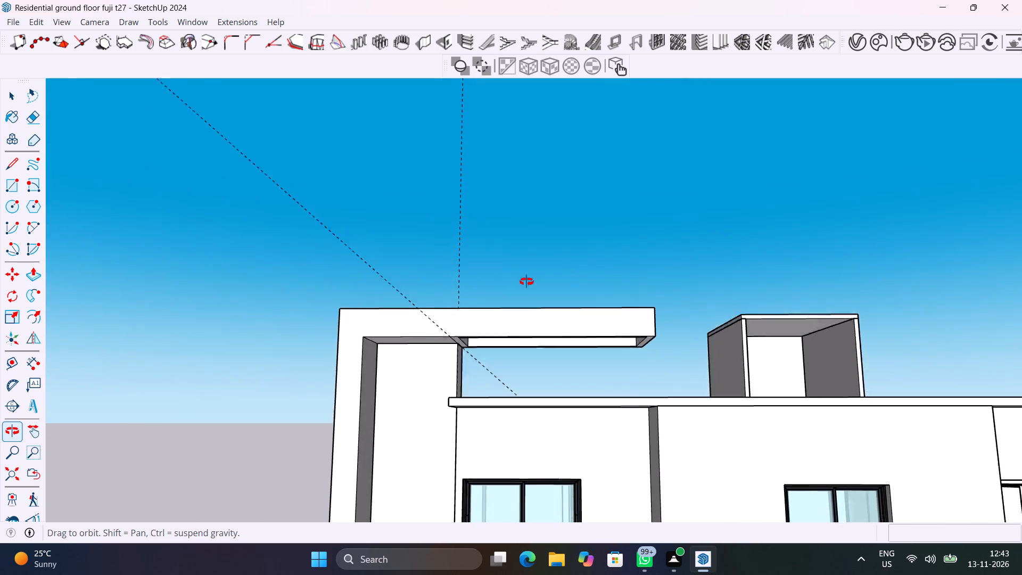
{"action": "middle_click_drag", "start_coordinate": [526, 282], "coordinate": [534, 258], "text": "shift"}
{"action": "scroll", "coordinate": [488, 325], "scroll_direction": "up", "scroll_amount": 14}
{"action": "middle_click_drag", "start_coordinate": [489, 352], "coordinate": [513, 313], "text": "shift"}
{"action": "key", "text": "r"}
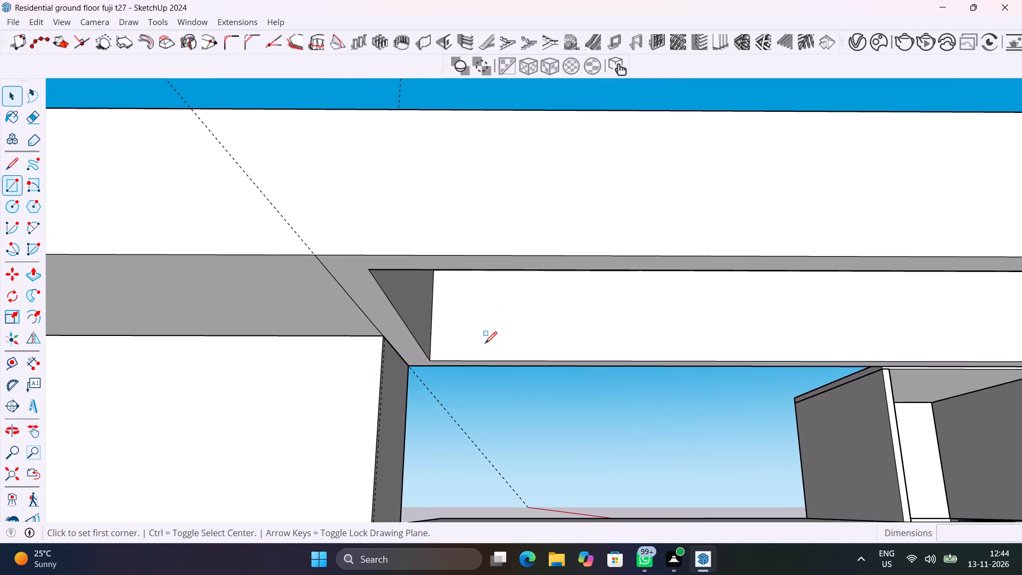
{"action": "left_click", "coordinate": [448, 359]}
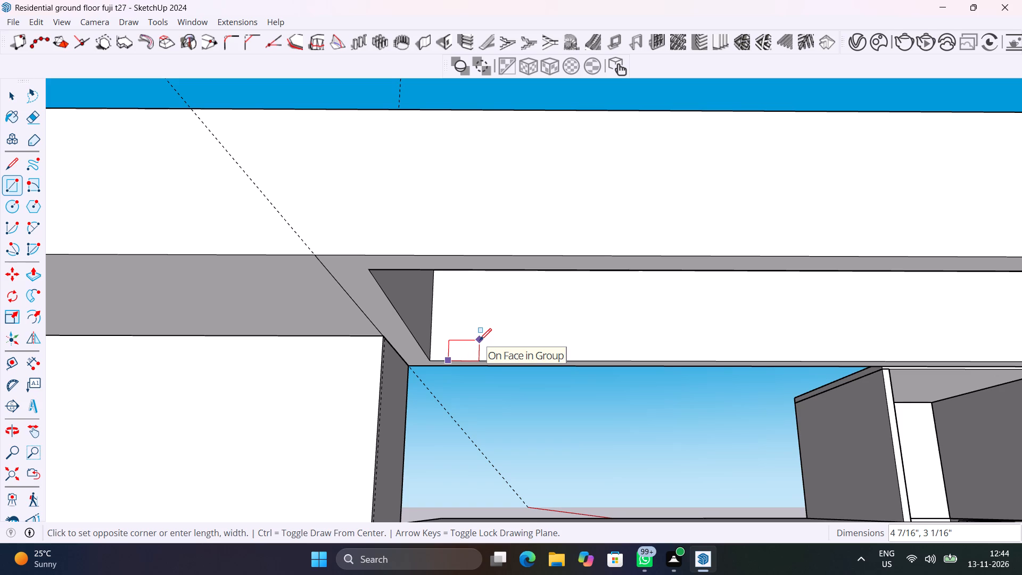
{"action": "left_click", "coordinate": [480, 340]}
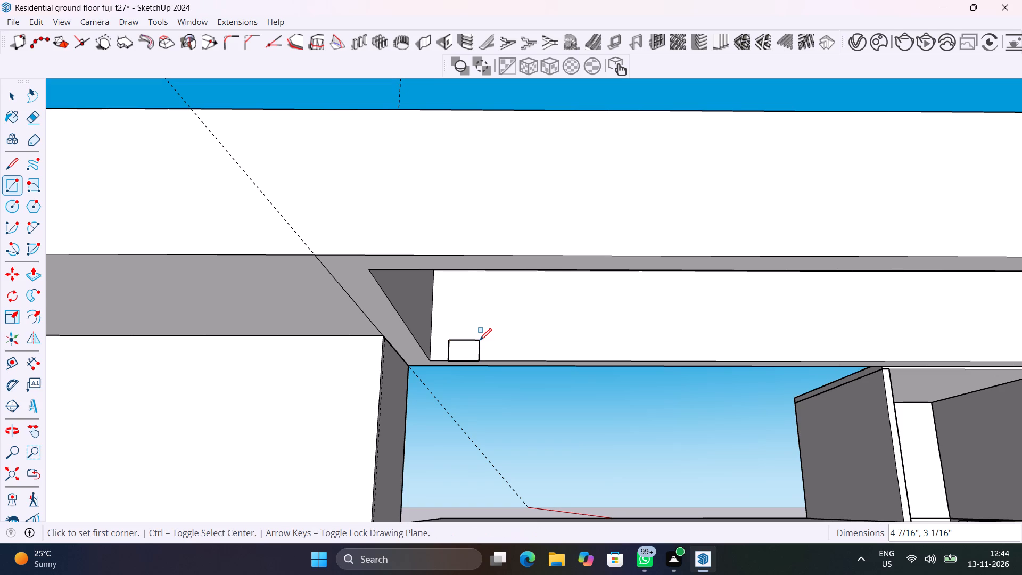
{"action": "key", "text": "space"}
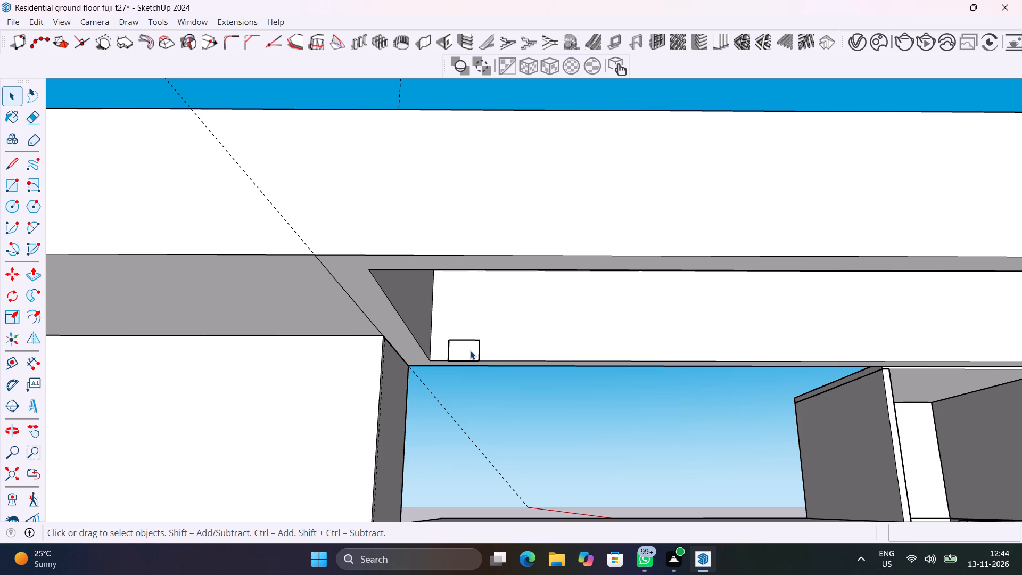
Make the small rectangle a component with the default settings, replacing the selection.
{"action": "scroll", "coordinate": [470, 350], "scroll_direction": "up", "scroll_amount": 2}
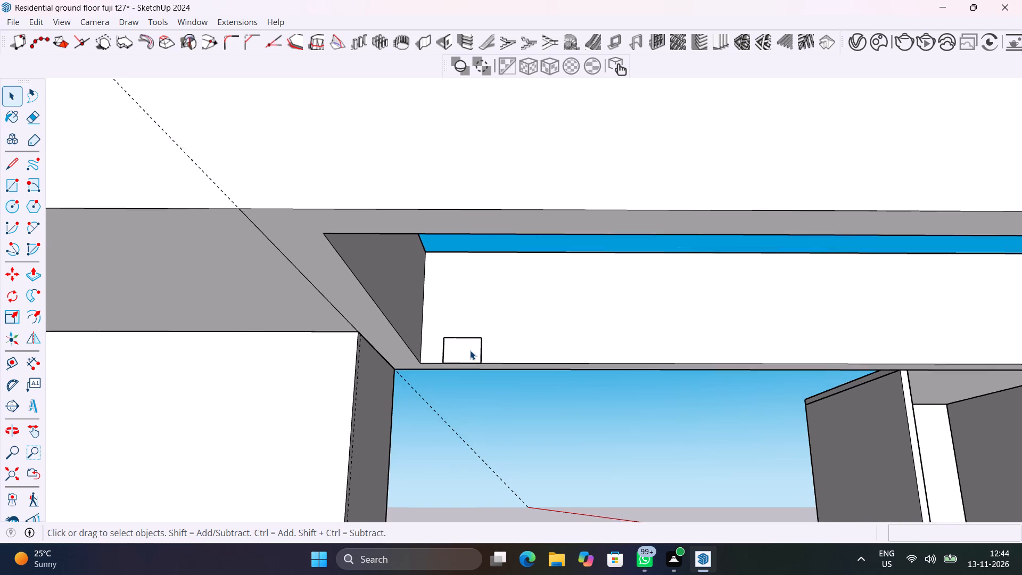
{"action": "scroll", "coordinate": [470, 350], "scroll_direction": "up", "scroll_amount": 4}
{"action": "triple_click", "coordinate": [470, 350]}
{"action": "right_click", "coordinate": [470, 350]}
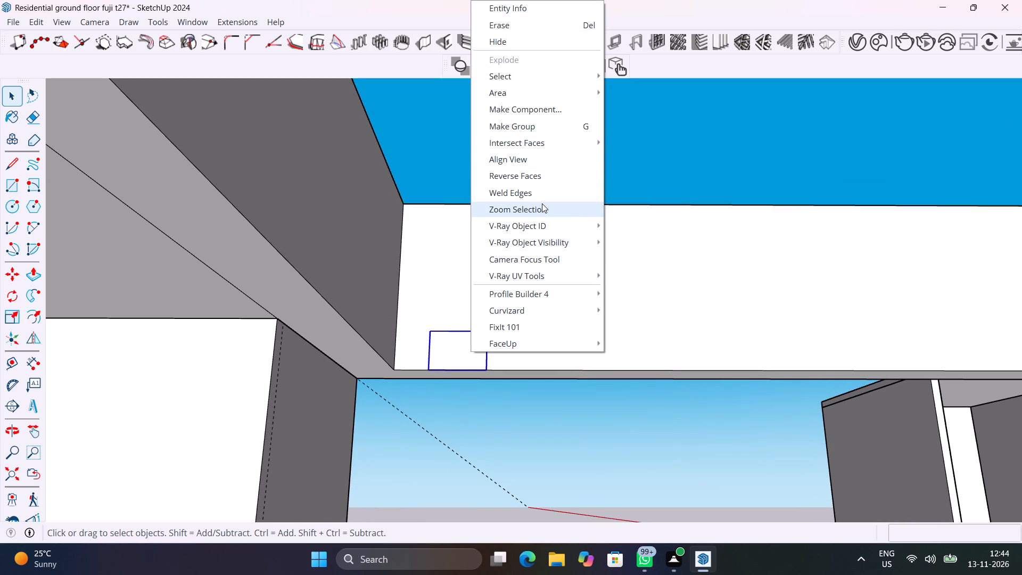
{"action": "left_click", "coordinate": [550, 106]}
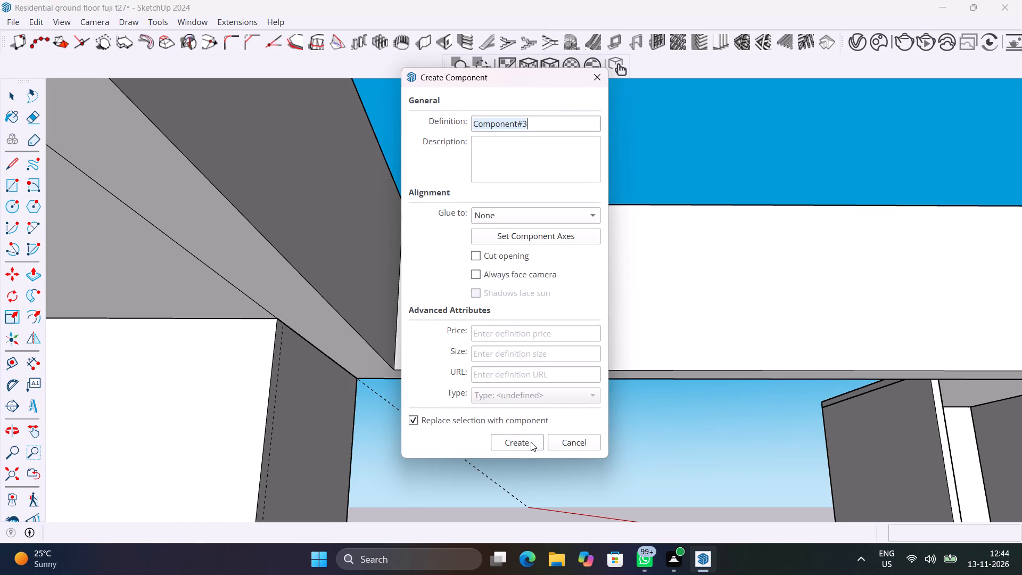
{"action": "left_click", "coordinate": [531, 442]}
{"action": "double_click", "coordinate": [460, 354]}
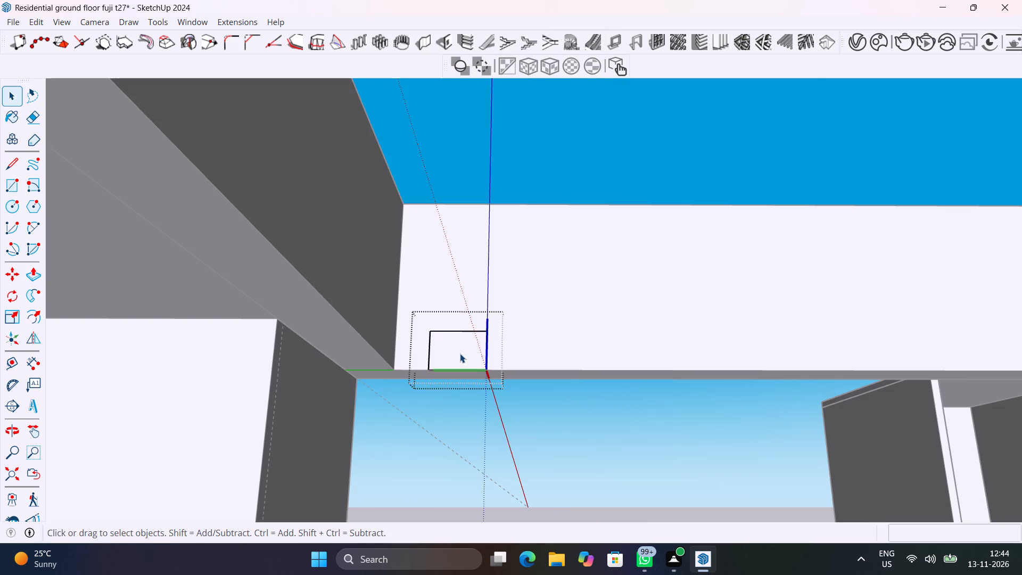
{"action": "left_click", "coordinate": [460, 354]}
{"action": "left_click", "coordinate": [702, 160]}
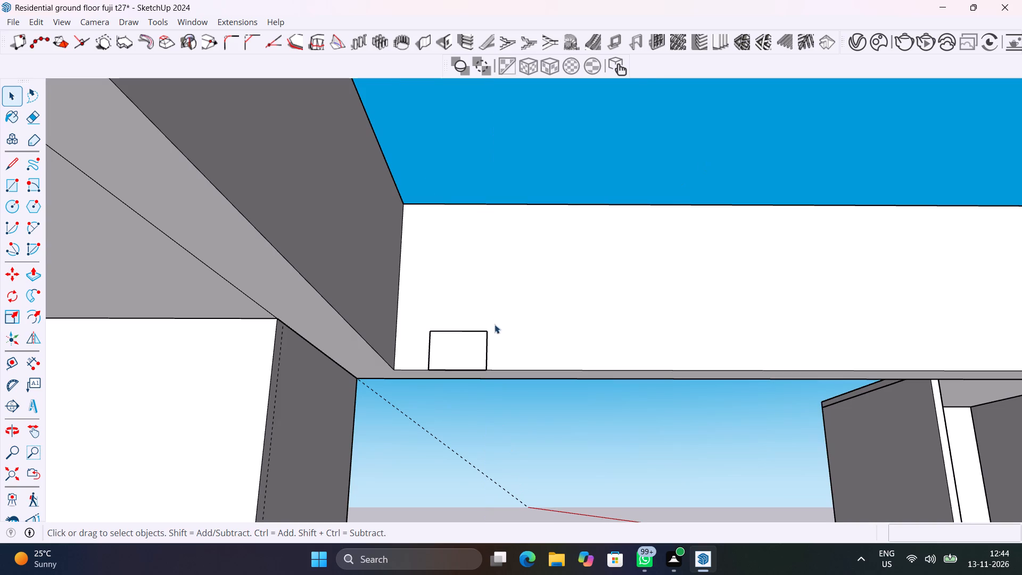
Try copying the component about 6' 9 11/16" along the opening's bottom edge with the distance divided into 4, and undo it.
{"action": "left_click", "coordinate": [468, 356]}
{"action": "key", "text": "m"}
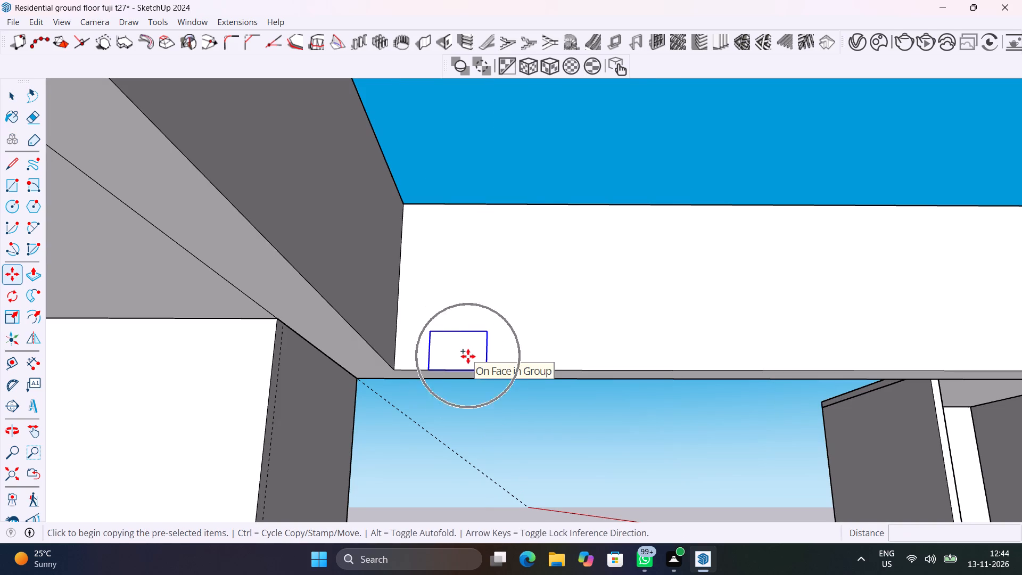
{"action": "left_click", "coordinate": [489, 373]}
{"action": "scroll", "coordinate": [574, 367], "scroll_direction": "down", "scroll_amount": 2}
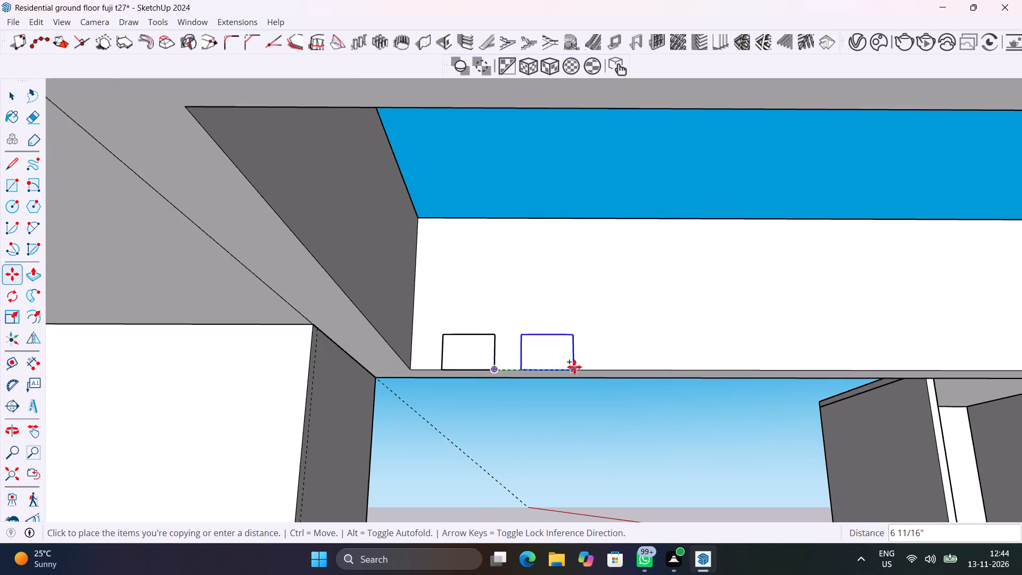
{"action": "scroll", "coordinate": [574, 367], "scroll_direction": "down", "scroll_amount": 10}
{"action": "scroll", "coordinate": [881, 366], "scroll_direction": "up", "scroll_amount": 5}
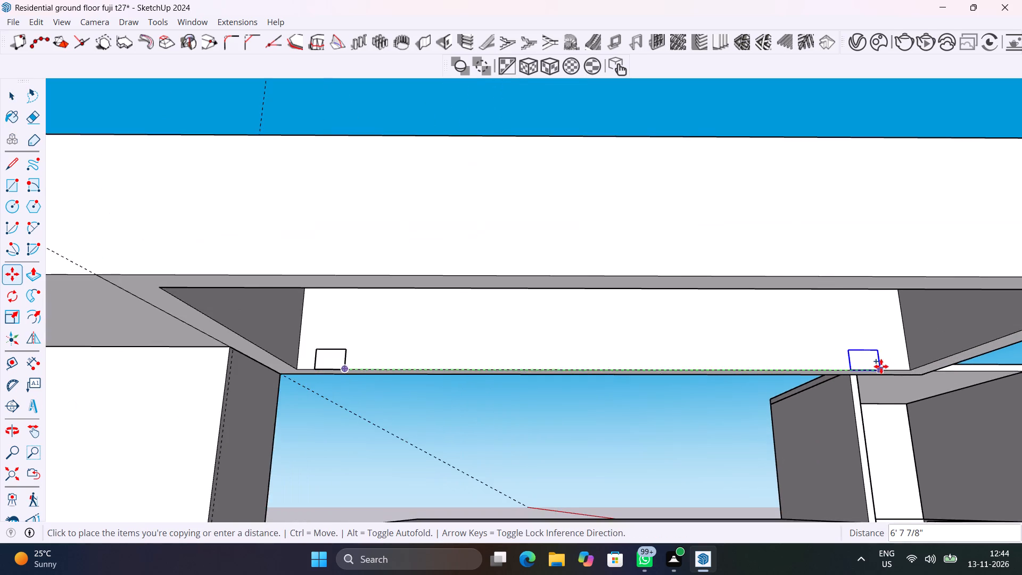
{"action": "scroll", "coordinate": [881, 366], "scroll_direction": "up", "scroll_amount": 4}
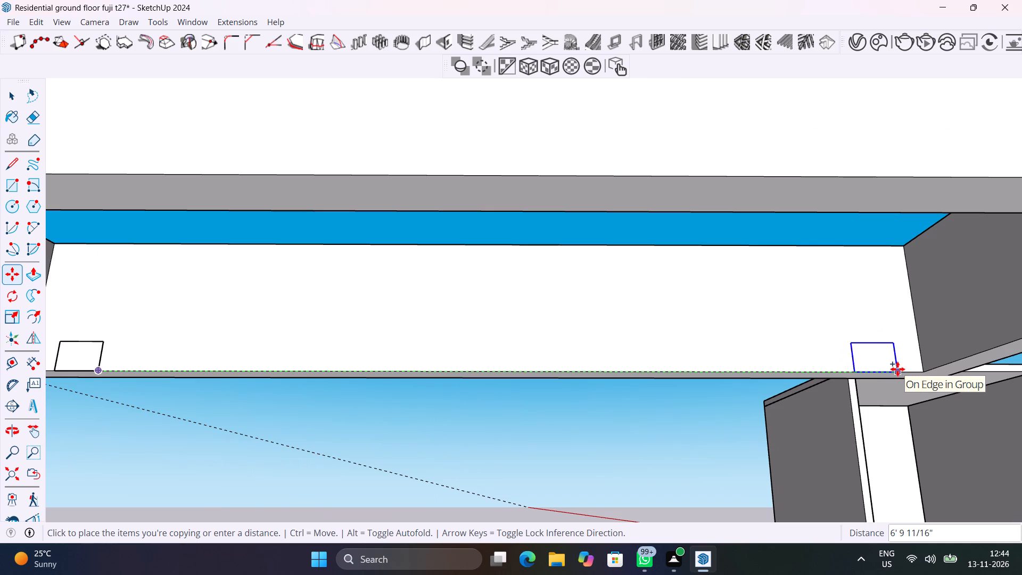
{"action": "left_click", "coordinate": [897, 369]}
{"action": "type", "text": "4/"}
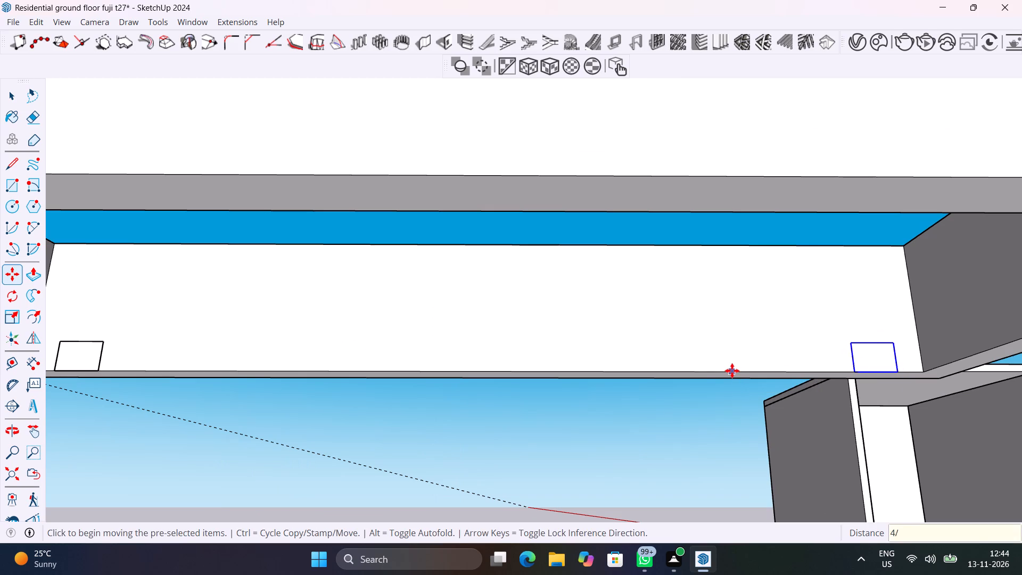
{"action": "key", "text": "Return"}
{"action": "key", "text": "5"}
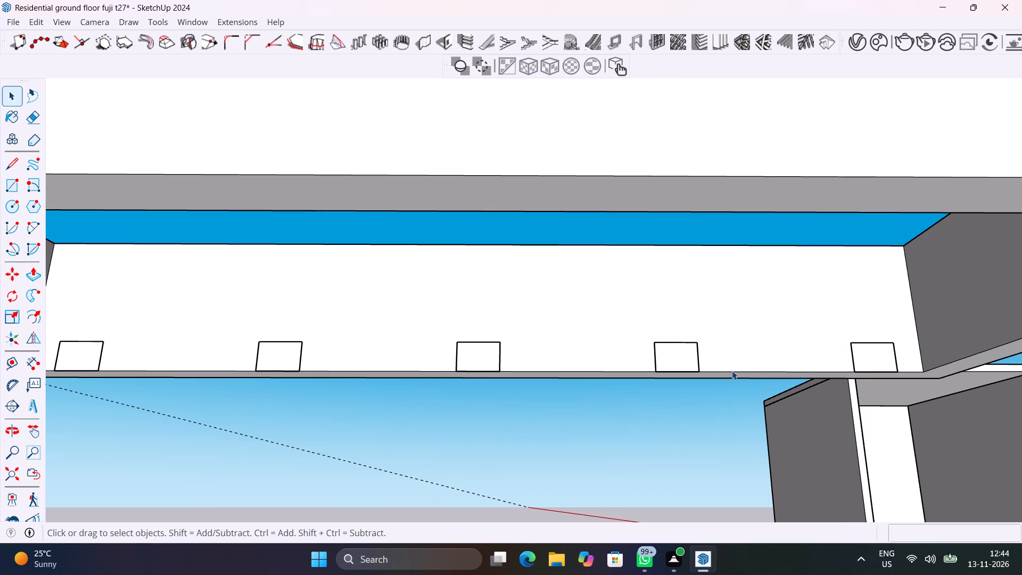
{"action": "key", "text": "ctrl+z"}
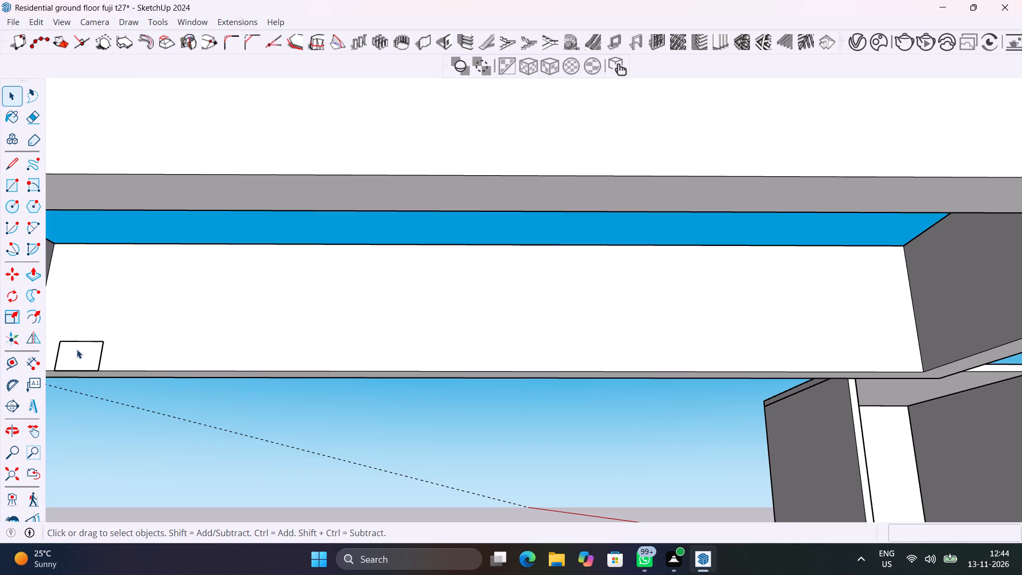
Copy the rectangle component about 6' 10" along the opening's bottom edge to its far end and divide the distance into 5 equal spaces.
{"action": "left_click", "coordinate": [87, 346]}
{"action": "key", "text": "m"}
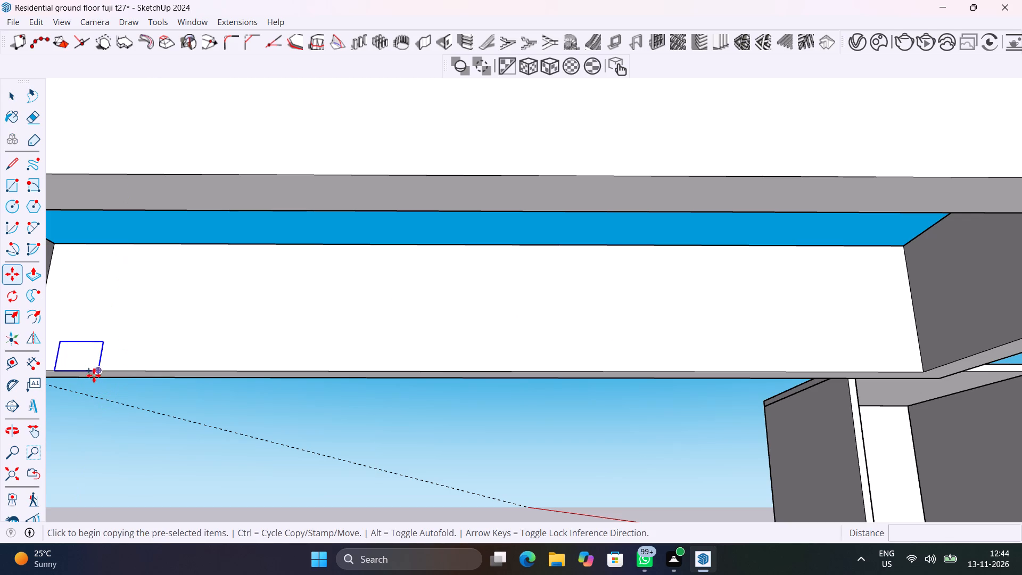
{"action": "left_click", "coordinate": [95, 371]}
{"action": "scroll", "coordinate": [158, 366], "scroll_direction": "down", "scroll_amount": 5}
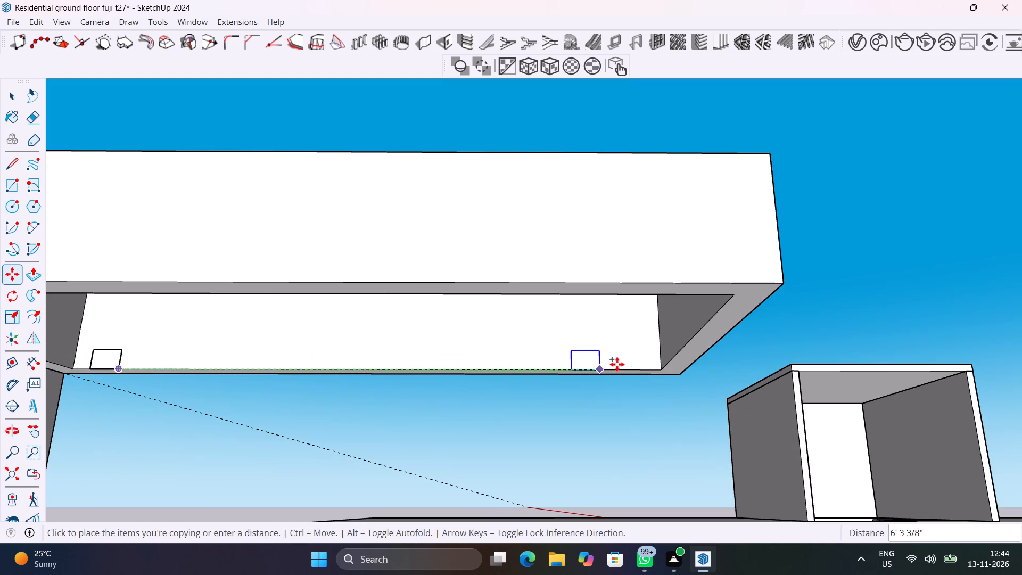
{"action": "left_click", "coordinate": [647, 369]}
{"action": "type", "text": "5/"}
{"action": "key", "text": "Return"}
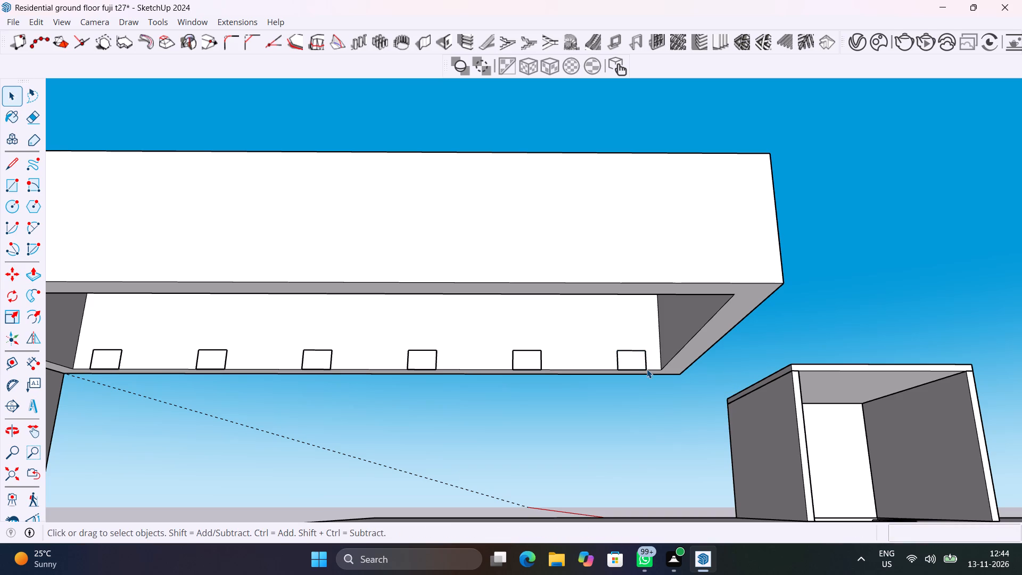
{"action": "key", "text": "space"}
Inside the first component, extrude the rectangle about 3' 4 5/8" across the opening to its front inner face, forming slats.
{"action": "double_click", "coordinate": [98, 358]}
{"action": "left_click", "coordinate": [98, 358]}
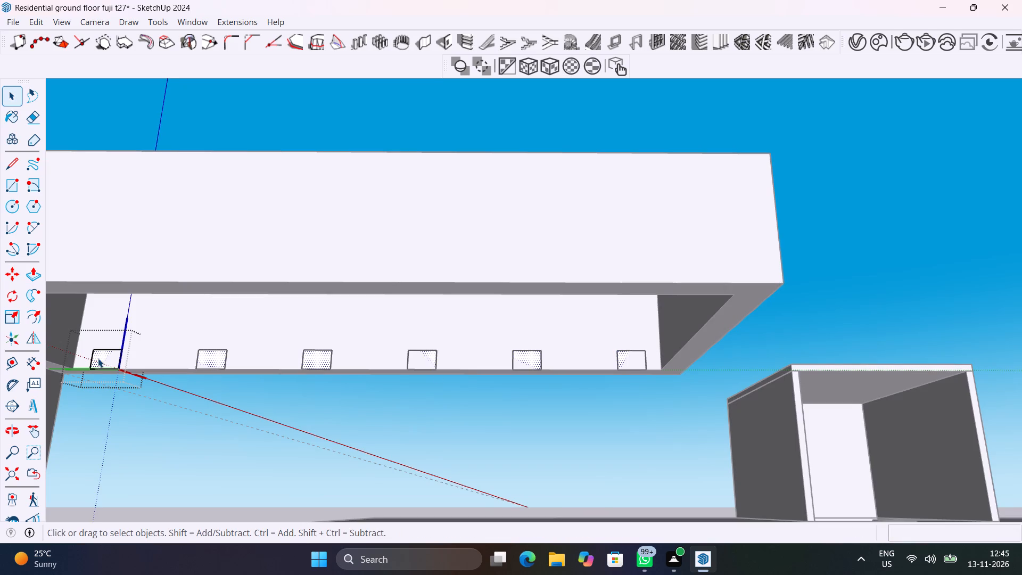
{"action": "key", "text": "p"}
{"action": "left_click", "coordinate": [98, 358]}
{"action": "scroll", "coordinate": [98, 349], "scroll_direction": "down", "scroll_amount": 11}
{"action": "middle_click_drag", "start_coordinate": [98, 349], "coordinate": [184, 368], "text": "shift"}
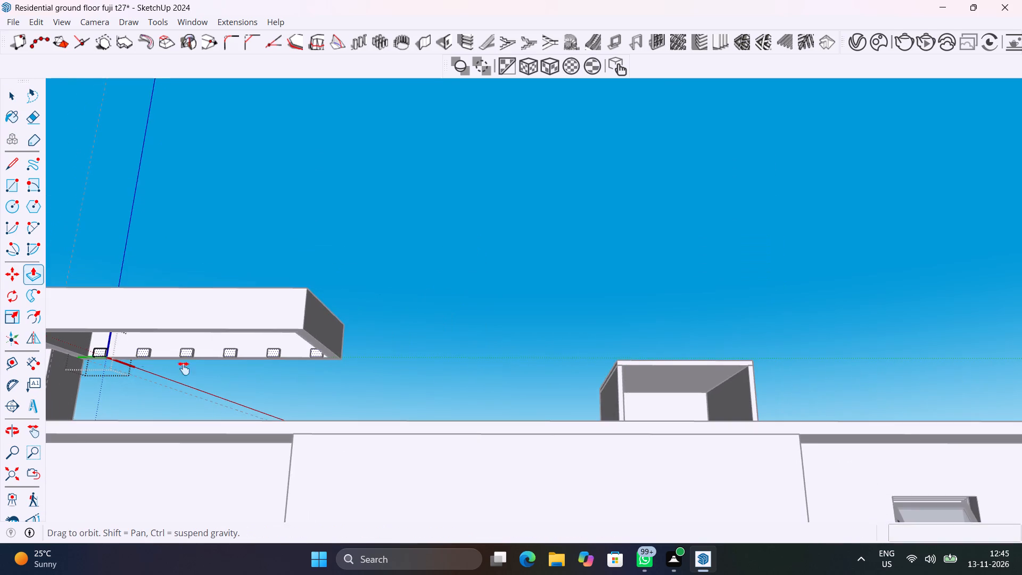
{"action": "middle_click_drag", "start_coordinate": [184, 368], "coordinate": [358, 394], "text": "shift"}
{"action": "scroll", "coordinate": [348, 385], "scroll_direction": "up", "scroll_amount": 9}
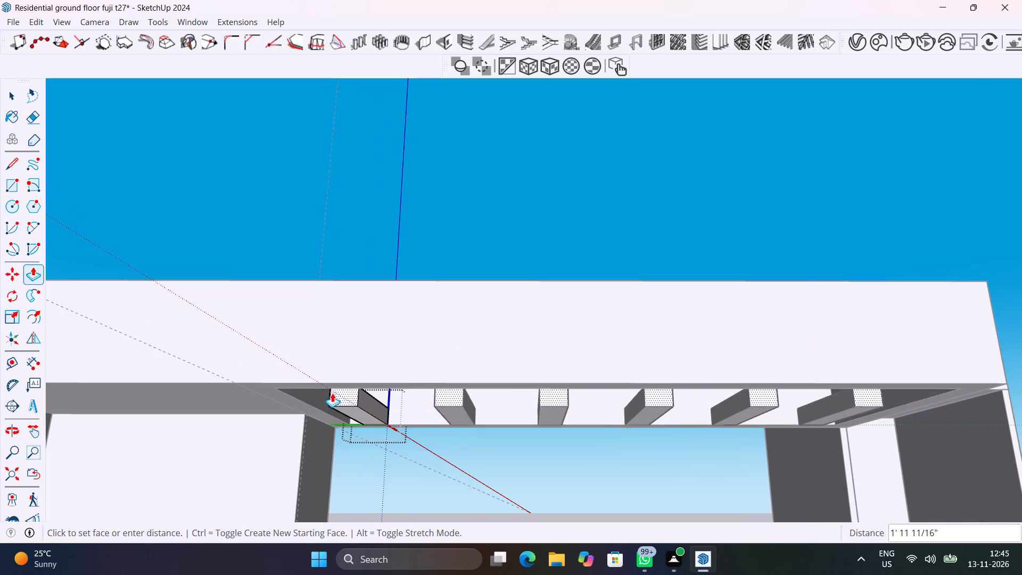
{"action": "scroll", "coordinate": [329, 393], "scroll_direction": "up", "scroll_amount": 5}
{"action": "middle_click_drag", "start_coordinate": [334, 392], "coordinate": [361, 326]}
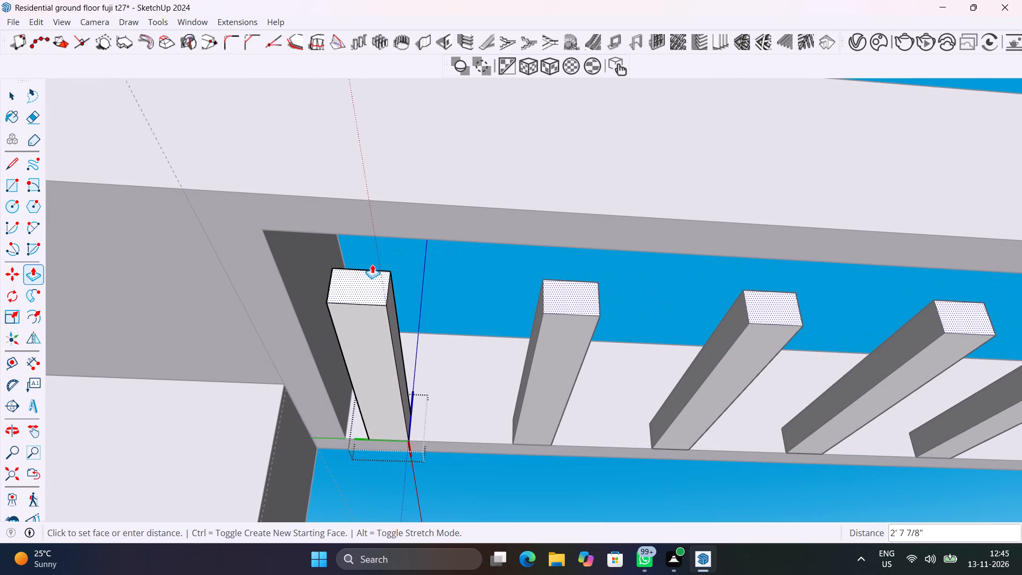
{"action": "left_click", "coordinate": [388, 235]}
{"action": "key", "text": "space"}
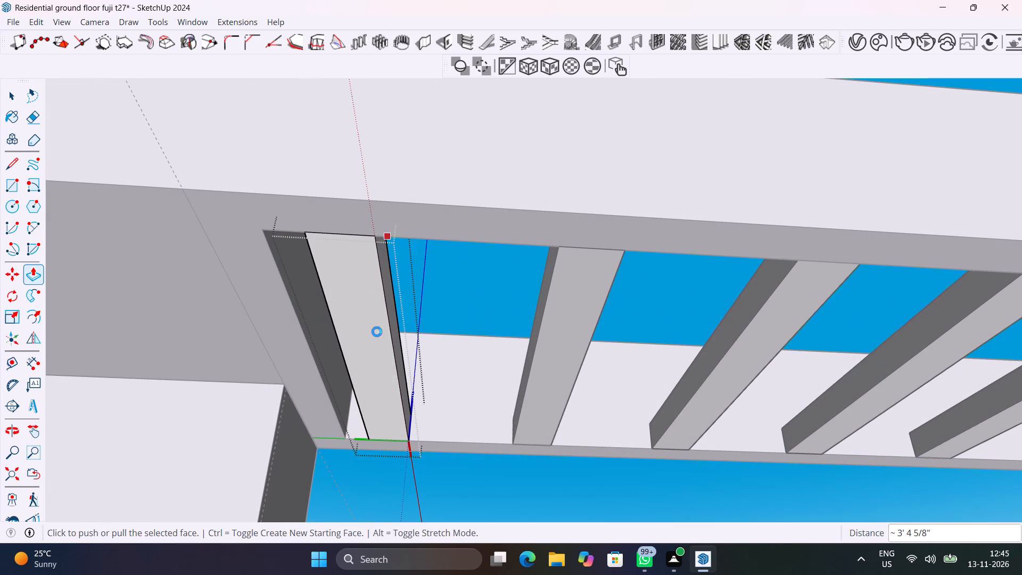
Extrude the underside of the first slat down about 1 7/16" and close the component.
{"action": "left_click", "coordinate": [379, 344]}
{"action": "key", "text": "p"}
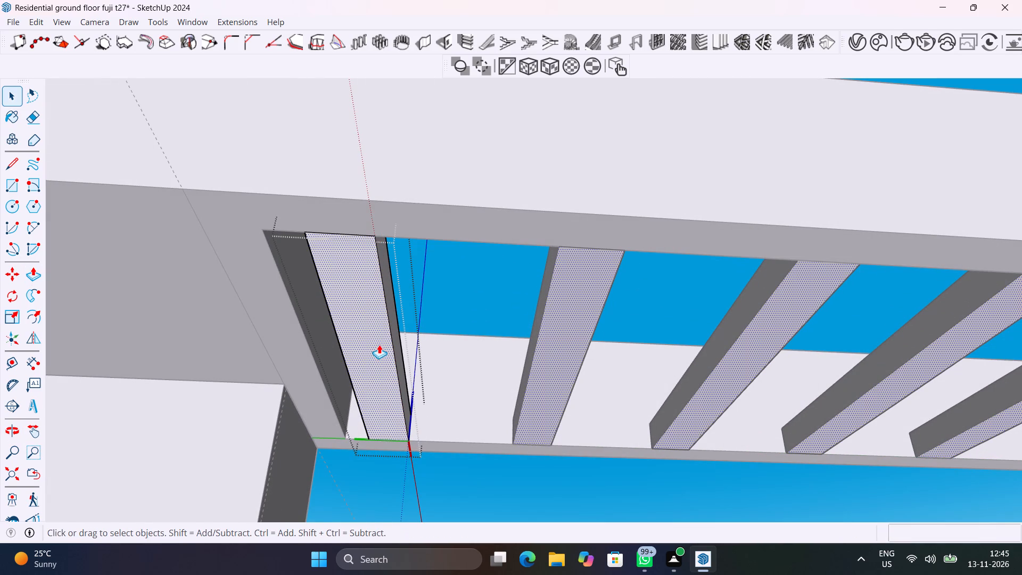
{"action": "left_click", "coordinate": [379, 344]}
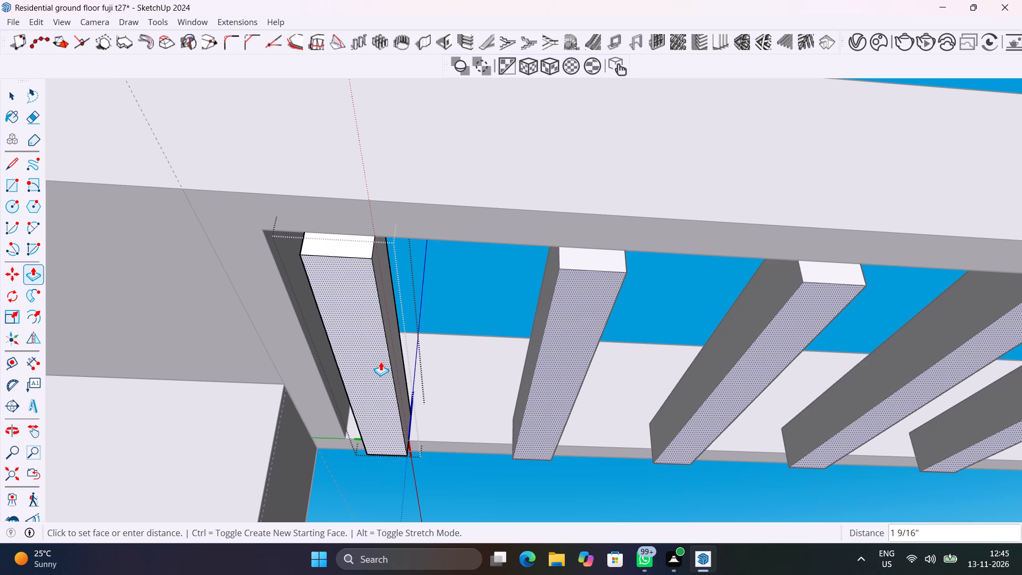
{"action": "left_click", "coordinate": [381, 360]}
{"action": "scroll", "coordinate": [323, 366], "scroll_direction": "down", "scroll_amount": 4}
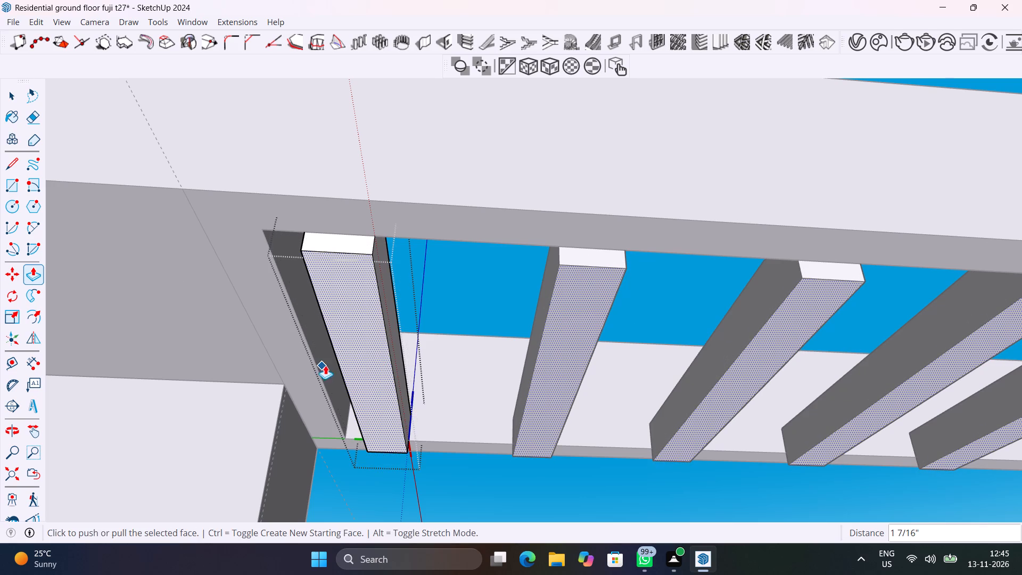
{"action": "key", "text": "space"}
{"action": "scroll", "coordinate": [325, 365], "scroll_direction": "down", "scroll_amount": 10}
{"action": "left_click", "coordinate": [533, 267]}
Cover the top of the beam's slatted opening with a rectangle about 7' 7 7/16" by 3' 4 5/8".
{"action": "middle_click_drag", "start_coordinate": [539, 269], "coordinate": [579, 512]}
{"action": "scroll", "coordinate": [570, 492], "scroll_direction": "down", "scroll_amount": 1}
{"action": "middle_click_drag", "start_coordinate": [510, 308], "coordinate": [513, 385]}
{"action": "scroll", "coordinate": [431, 311], "scroll_direction": "up", "scroll_amount": 6}
{"action": "middle_click_drag", "start_coordinate": [433, 315], "coordinate": [493, 322], "text": "shift"}
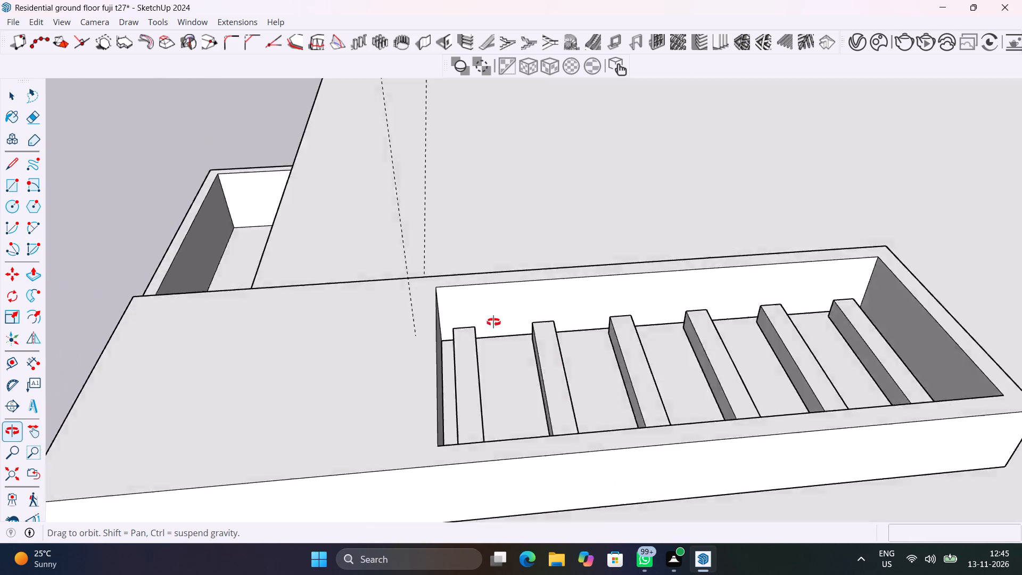
{"action": "middle_click_drag", "start_coordinate": [493, 322], "coordinate": [469, 330], "text": "shift"}
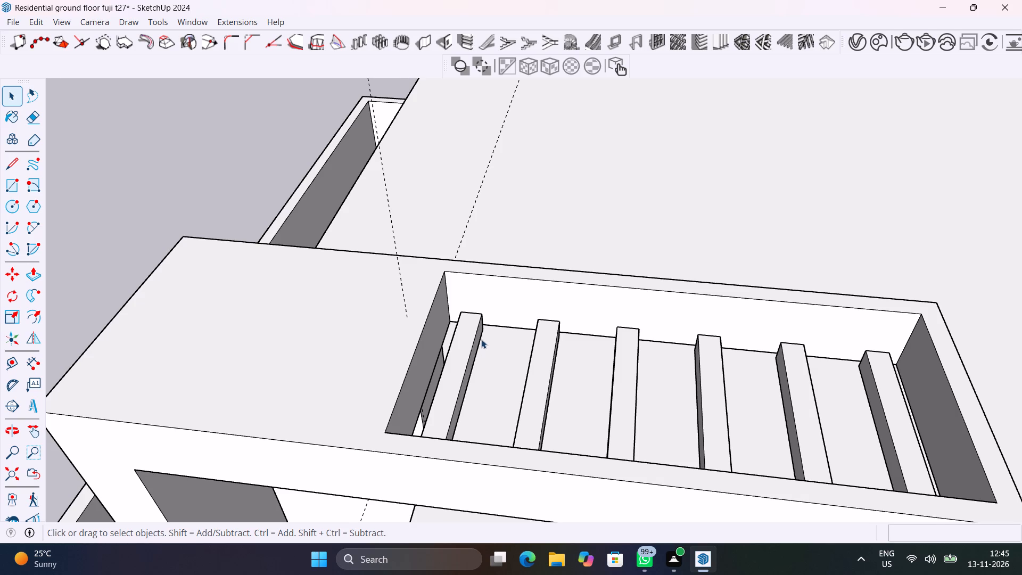
{"action": "key", "text": "r"}
{"action": "left_click", "coordinate": [446, 272]}
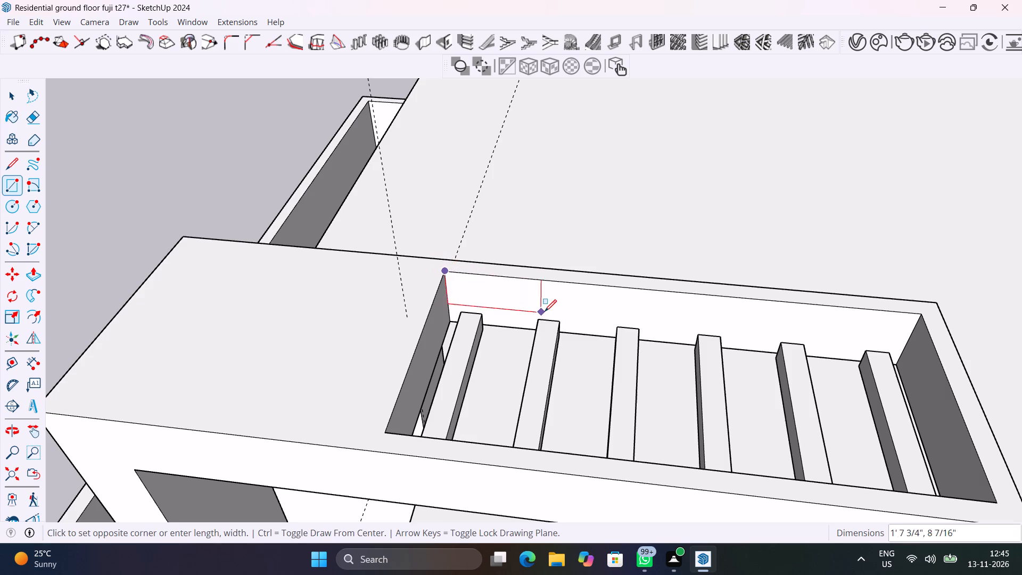
{"action": "scroll", "coordinate": [545, 311], "scroll_direction": "down", "scroll_amount": 6}
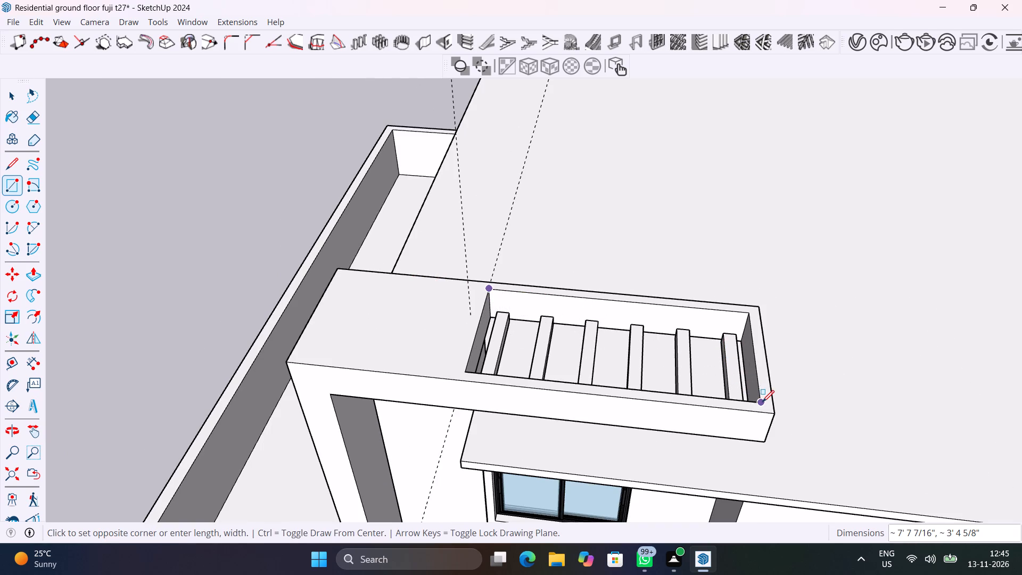
{"action": "left_click", "coordinate": [762, 402]}
{"action": "key", "text": "space"}
Inspect the covered beam opening and its slats from above, from below and from the front of the house.
{"action": "middle_click_drag", "start_coordinate": [713, 391], "coordinate": [711, 241]}
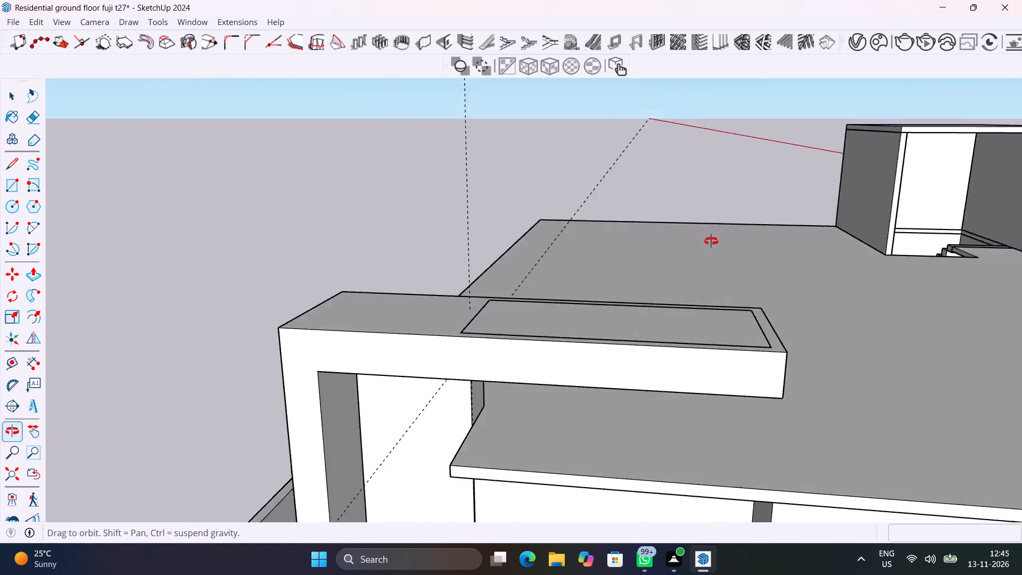
{"action": "middle_click_drag", "start_coordinate": [711, 241], "coordinate": [760, 149]}
{"action": "middle_click_drag", "start_coordinate": [734, 349], "coordinate": [687, 259]}
{"action": "scroll", "coordinate": [687, 259], "scroll_direction": "down", "scroll_amount": 11}
{"action": "middle_click_drag", "start_coordinate": [788, 398], "coordinate": [552, 308], "text": "shift"}
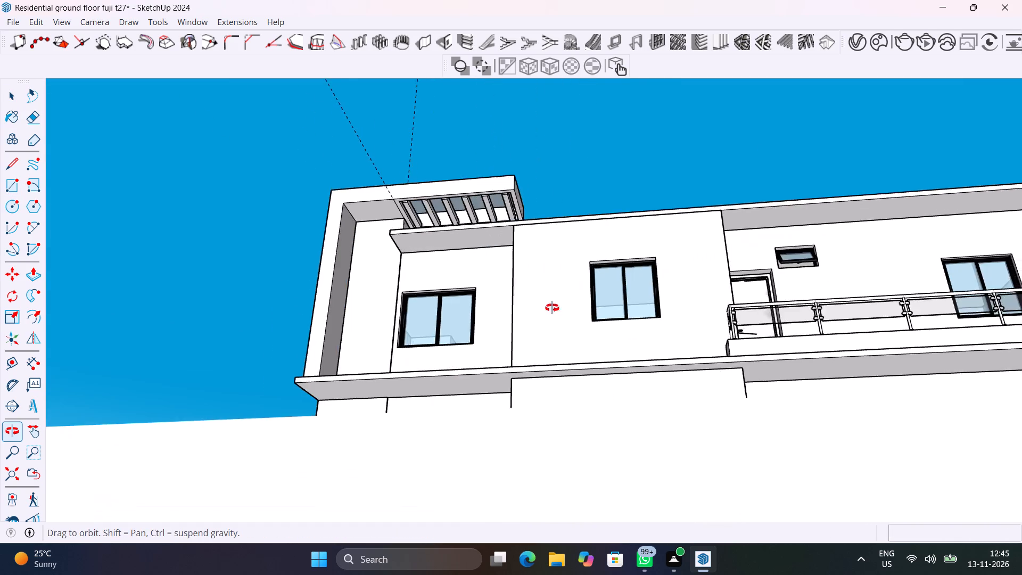
{"action": "middle_click_drag", "start_coordinate": [552, 308], "coordinate": [583, 386], "text": "shift"}
{"action": "scroll", "coordinate": [620, 391], "scroll_direction": "down", "scroll_amount": 10}
{"action": "middle_click_drag", "start_coordinate": [625, 390], "coordinate": [607, 448]}
{"action": "scroll", "coordinate": [696, 381], "scroll_direction": "up", "scroll_amount": 2}
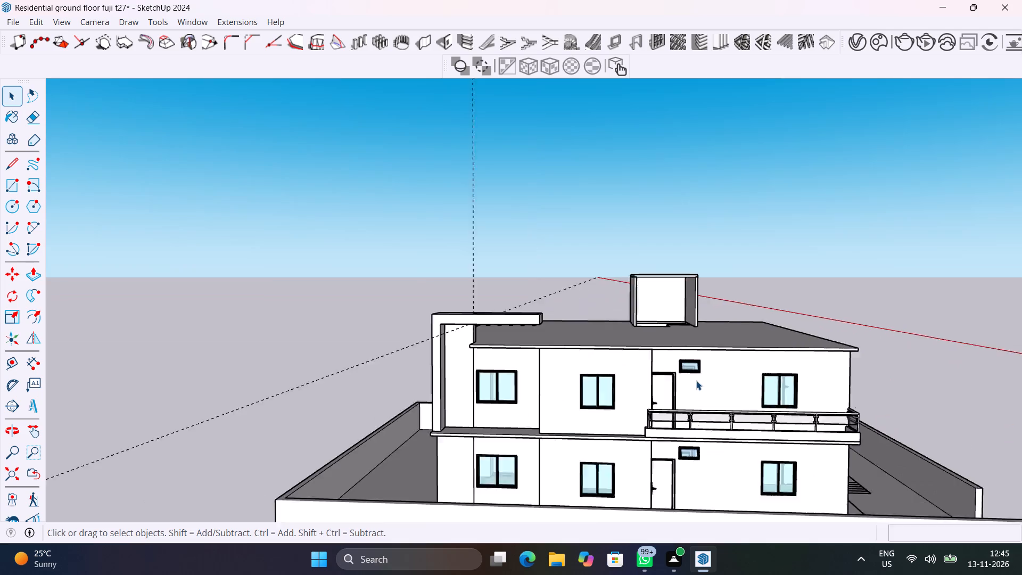
{"action": "scroll", "coordinate": [696, 381], "scroll_direction": "up", "scroll_amount": 7}
{"action": "middle_click_drag", "start_coordinate": [424, 357], "coordinate": [485, 398], "text": "shift"}
Save the model.
{"action": "key", "text": "ctrl+s"}
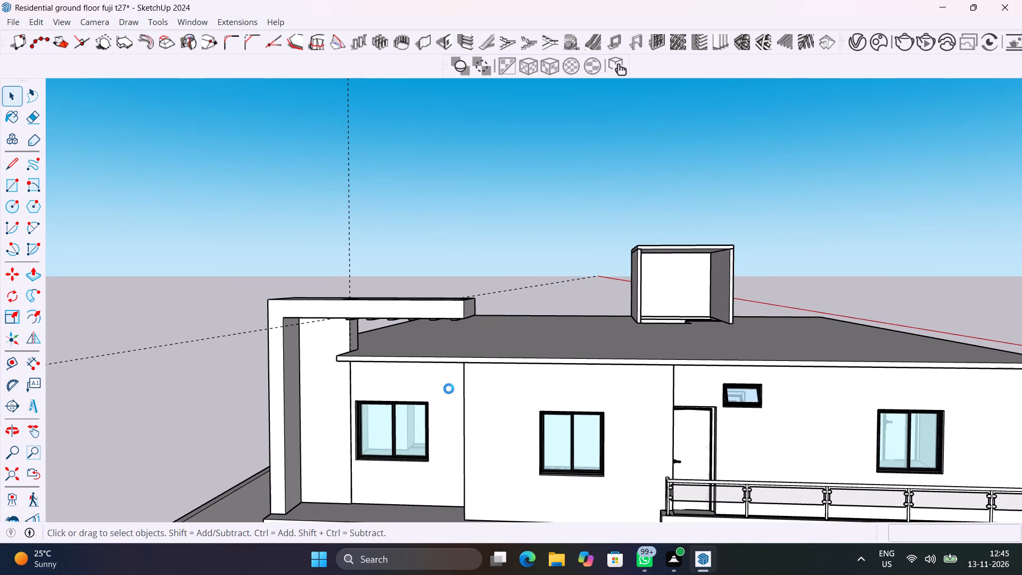
Review the corner frame, its slats and the whole front facade from low and elevated viewpoints.
{"action": "scroll", "coordinate": [356, 315], "scroll_direction": "up", "scroll_amount": 8}
{"action": "middle_click_drag", "start_coordinate": [420, 340], "coordinate": [440, 286]}
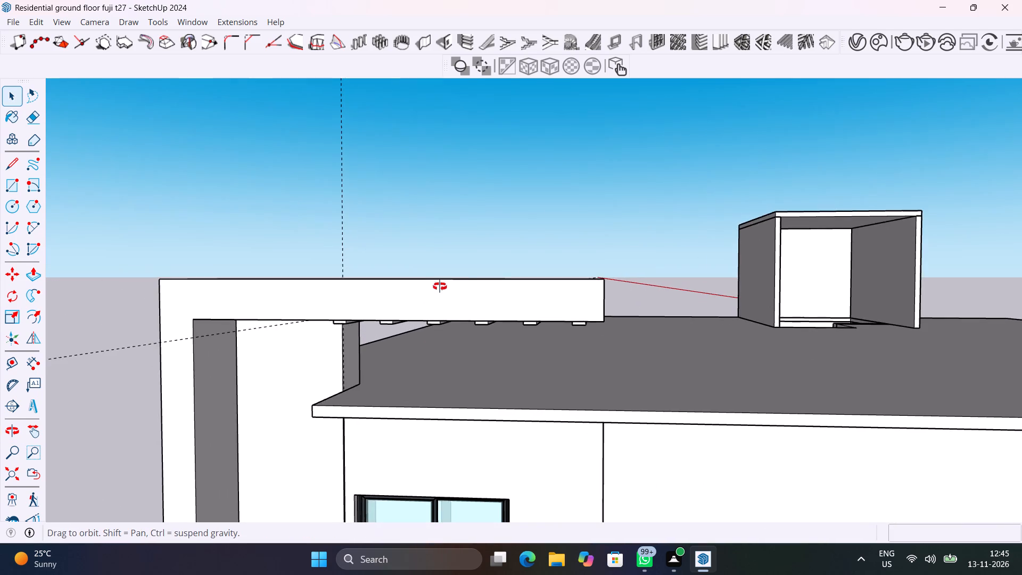
{"action": "middle_click_drag", "start_coordinate": [440, 286], "coordinate": [448, 279]}
{"action": "scroll", "coordinate": [448, 279], "scroll_direction": "down", "scroll_amount": 9}
{"action": "middle_click_drag", "start_coordinate": [556, 371], "coordinate": [493, 291], "text": "shift"}
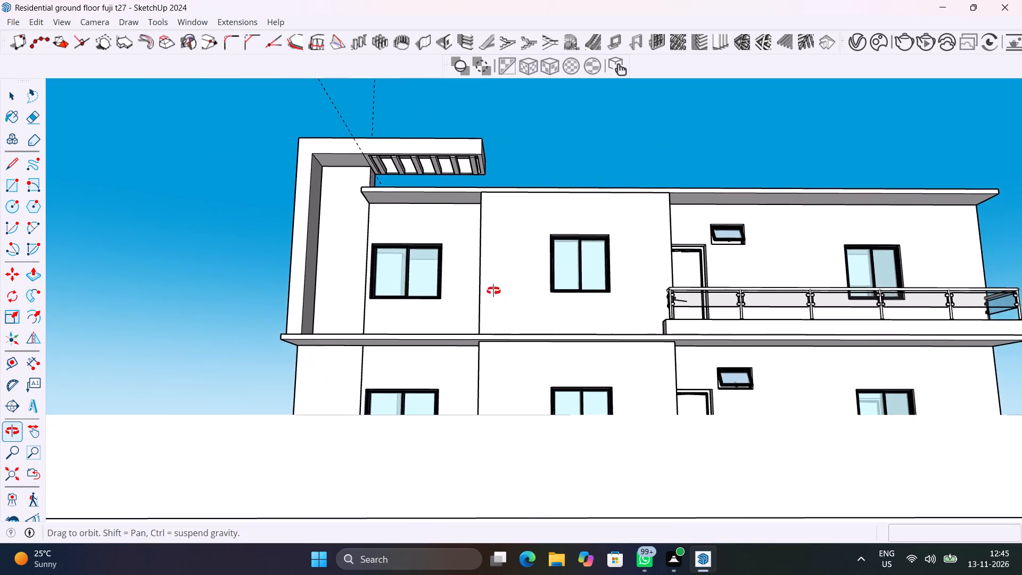
{"action": "middle_click_drag", "start_coordinate": [493, 291], "coordinate": [505, 314], "text": "shift"}
{"action": "scroll", "coordinate": [542, 343], "scroll_direction": "down", "scroll_amount": 3}
{"action": "middle_click_drag", "start_coordinate": [563, 346], "coordinate": [574, 365]}
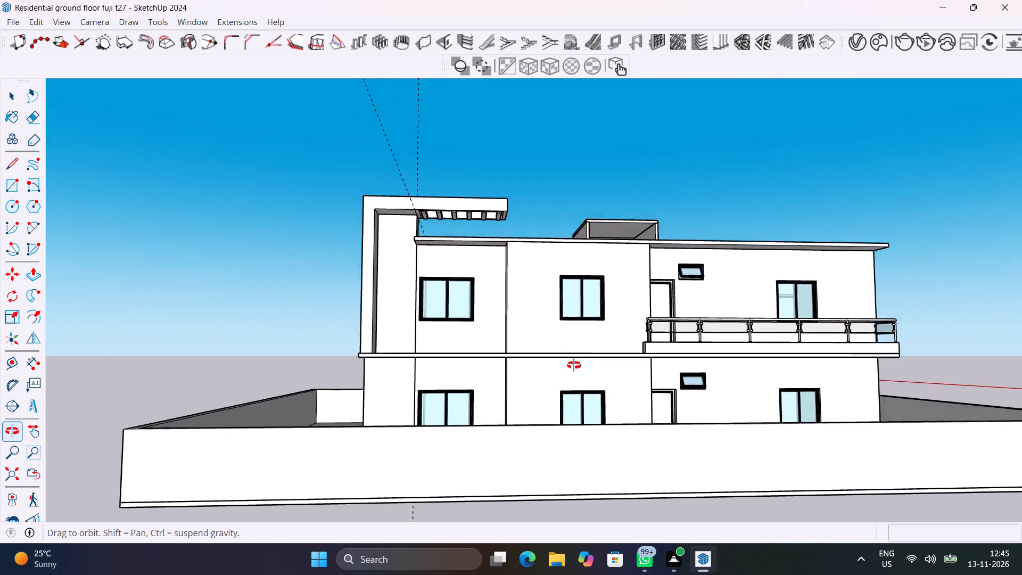
{"action": "middle_click_drag", "start_coordinate": [574, 365], "coordinate": [568, 465]}
{"action": "scroll", "coordinate": [516, 293], "scroll_direction": "up", "scroll_amount": 4}
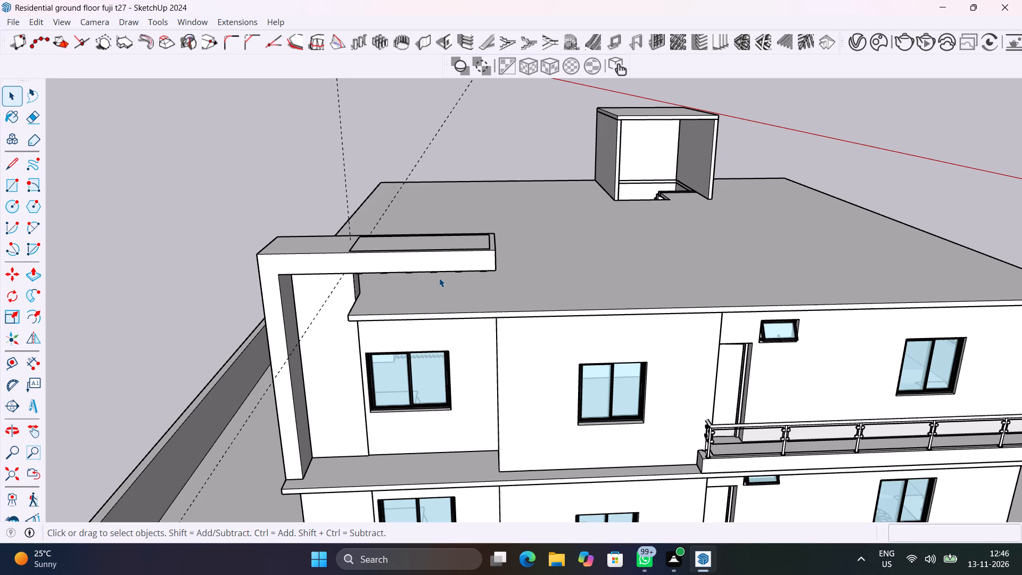
{"action": "scroll", "coordinate": [439, 277], "scroll_direction": "down", "scroll_amount": 5}
{"action": "middle_click_drag", "start_coordinate": [531, 286], "coordinate": [421, 319]}
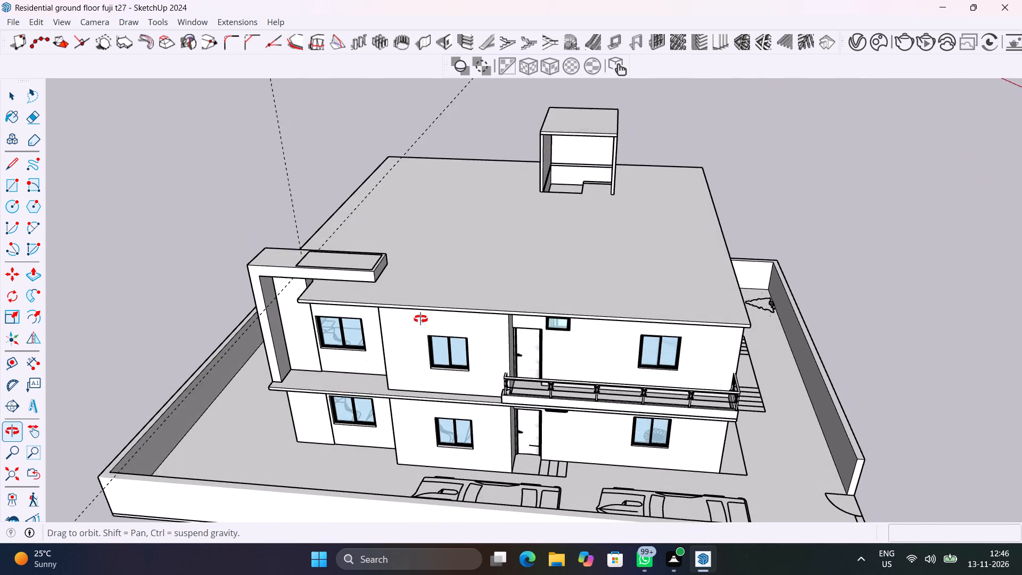
{"action": "middle_click_drag", "start_coordinate": [421, 319], "coordinate": [421, 321]}
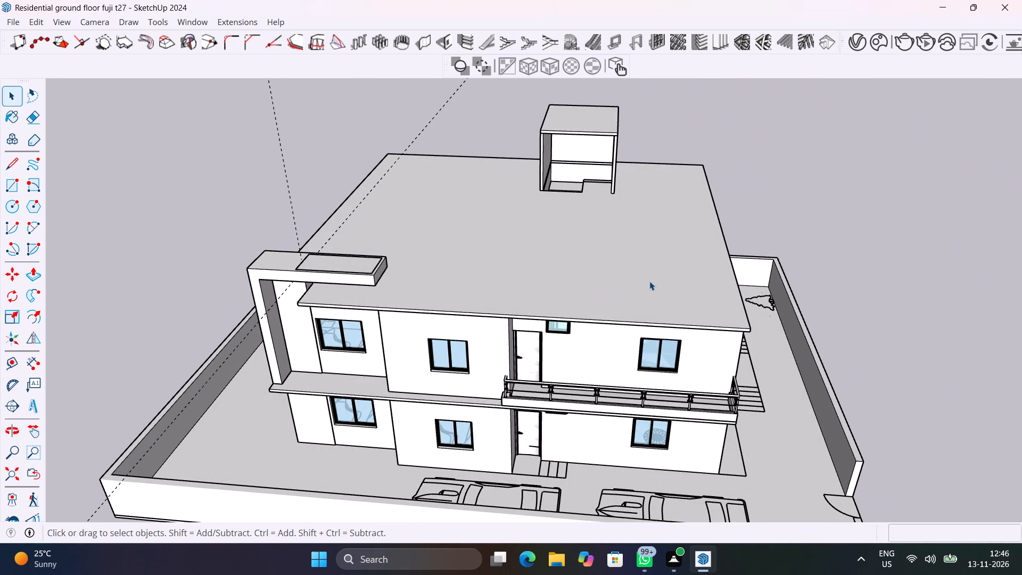
{"action": "middle_click_drag", "start_coordinate": [583, 269], "coordinate": [646, 219], "text": "shift"}
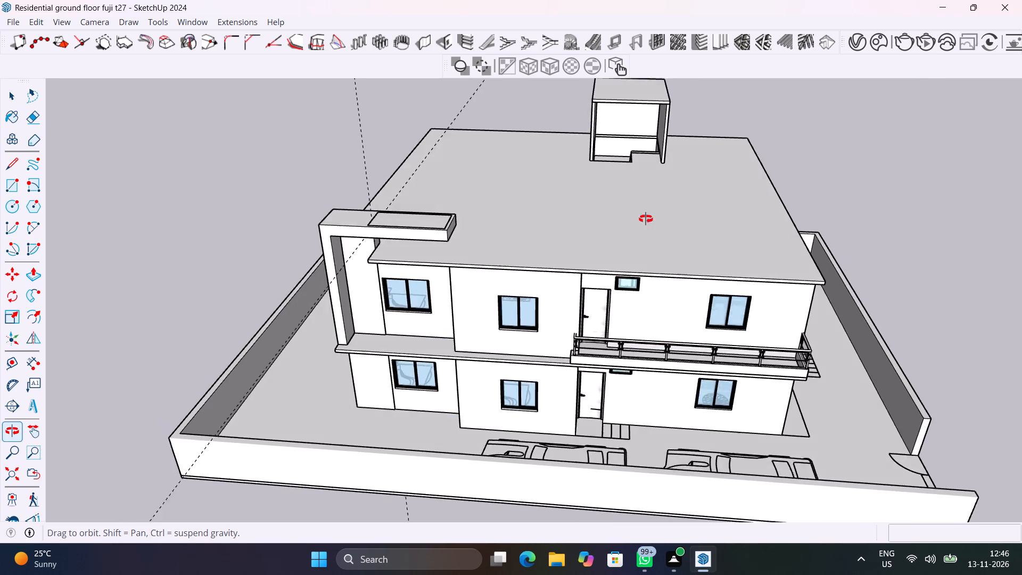
{"action": "middle_click_drag", "start_coordinate": [646, 219], "coordinate": [663, 153], "text": "shift"}
{"action": "middle_click_drag", "start_coordinate": [613, 236], "coordinate": [662, 181]}
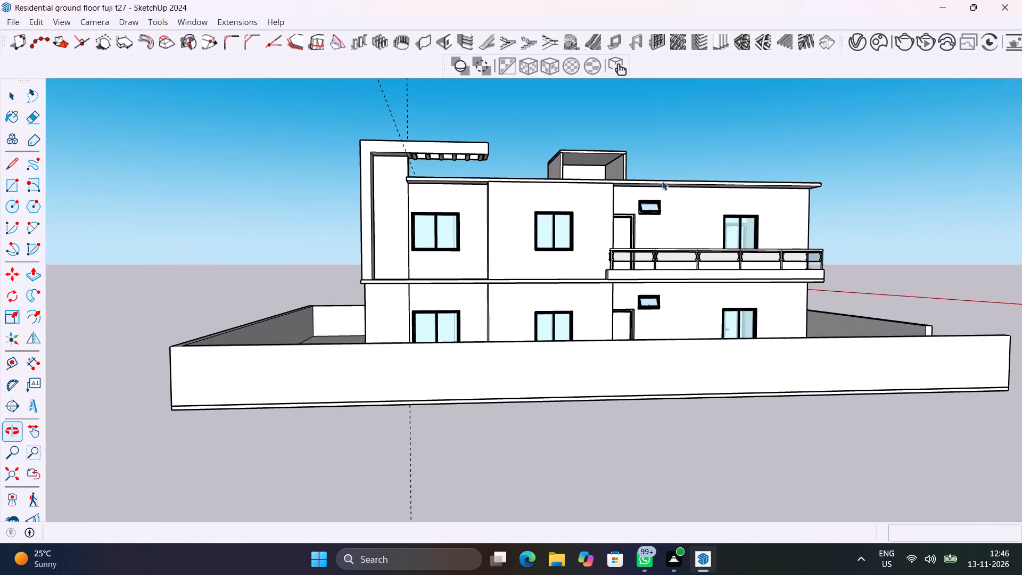
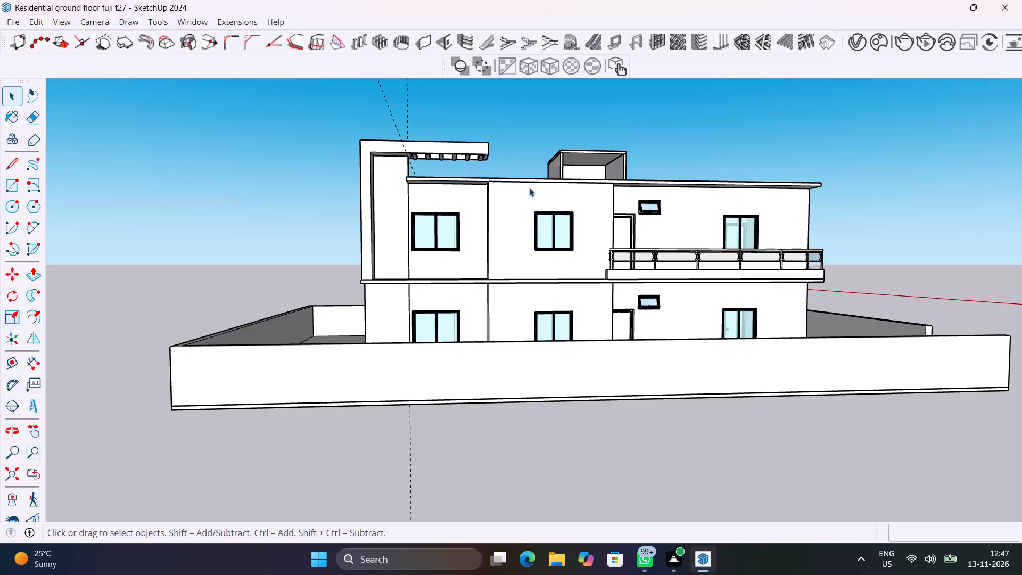
Save the model.
{"action": "middle_click_drag", "start_coordinate": [546, 195], "coordinate": [581, 265]}
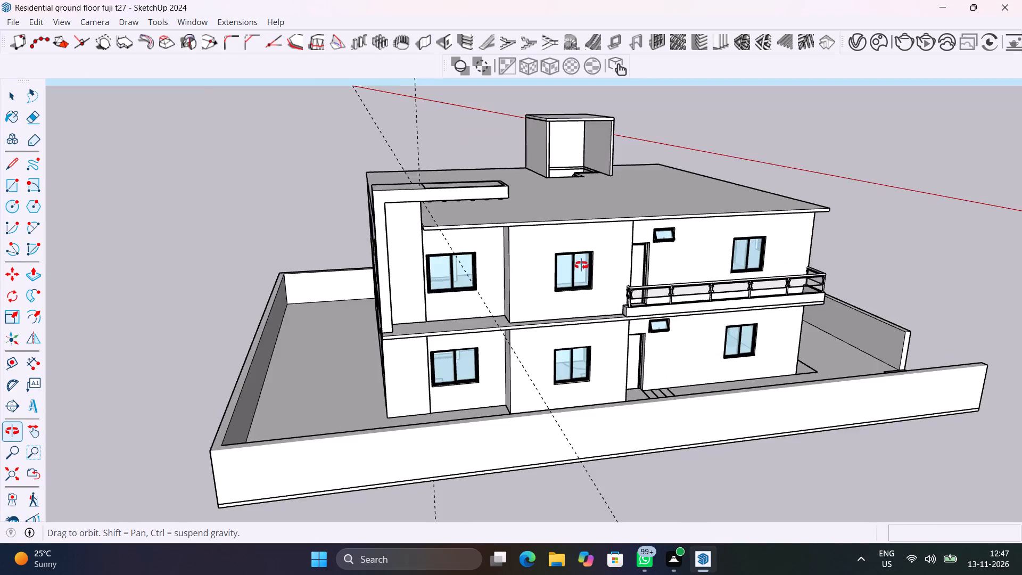
{"action": "middle_click_drag", "start_coordinate": [581, 265], "coordinate": [548, 234]}
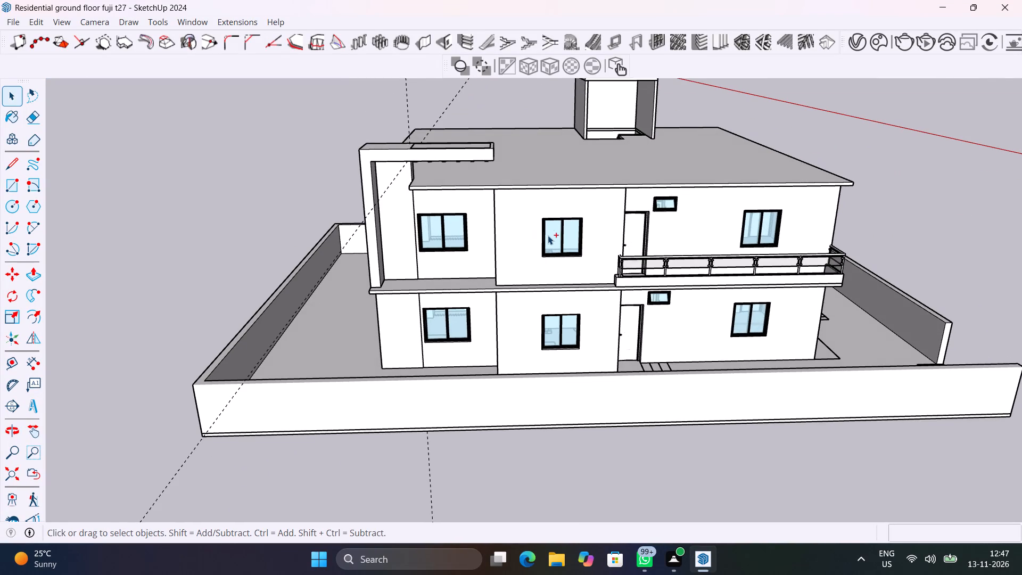
{"action": "key", "text": "ctrl+s"}
Inspect the front facade, corner frame, roof and upper-floor balcony from several elevated viewpoints and close up.
{"action": "middle_click_drag", "start_coordinate": [459, 250], "coordinate": [561, 212]}
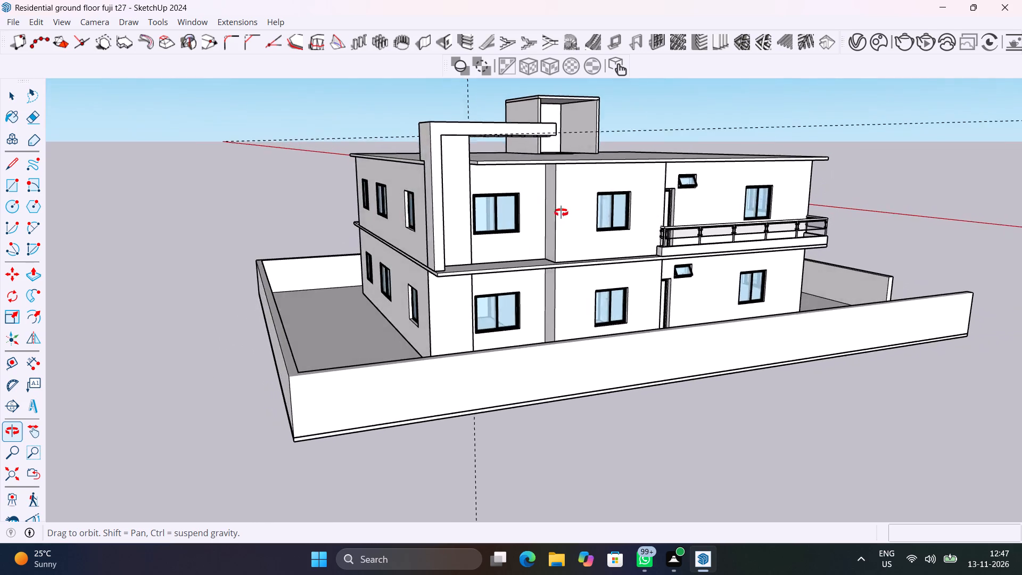
{"action": "middle_click_drag", "start_coordinate": [561, 212], "coordinate": [480, 326]}
{"action": "scroll", "coordinate": [762, 219], "scroll_direction": "up", "scroll_amount": 5}
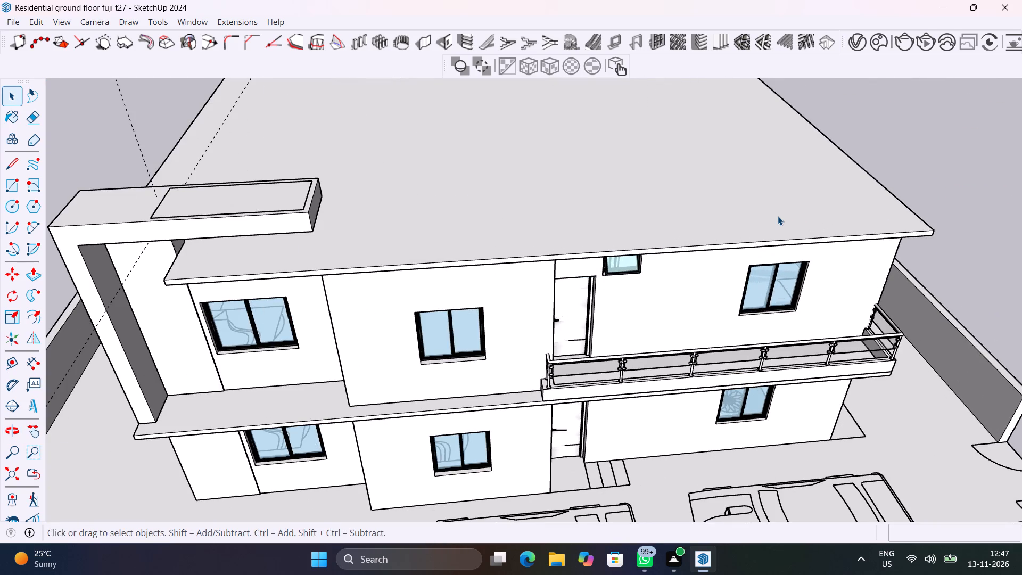
{"action": "scroll", "coordinate": [778, 216], "scroll_direction": "down", "scroll_amount": 7}
{"action": "middle_click_drag", "start_coordinate": [773, 216], "coordinate": [696, 293], "text": "shift"}
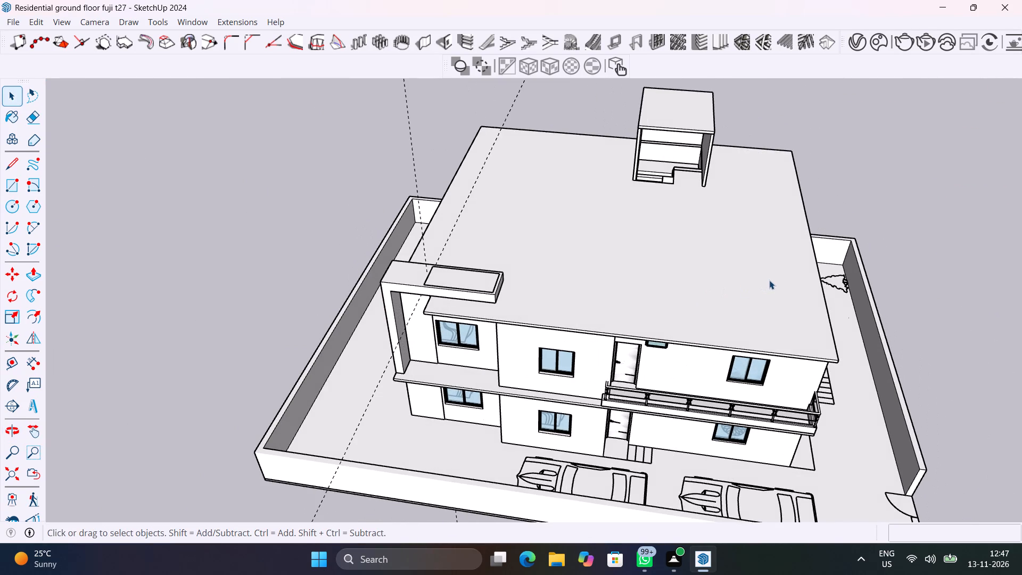
{"action": "key", "text": "t"}
{"action": "key", "text": "space"}
{"action": "middle_click_drag", "start_coordinate": [772, 339], "coordinate": [808, 239]}
{"action": "scroll", "coordinate": [862, 357], "scroll_direction": "up", "scroll_amount": 2}
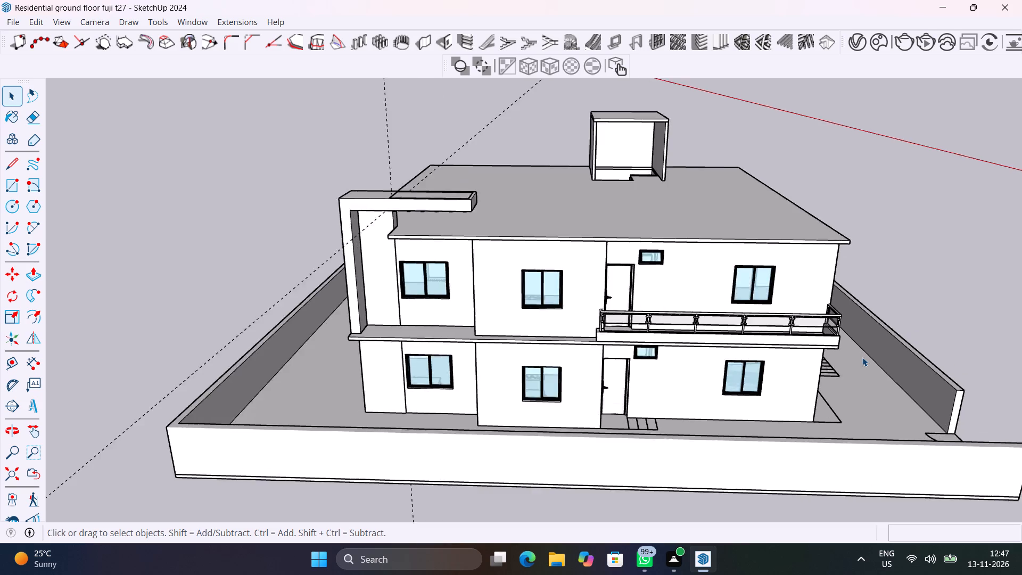
{"action": "scroll", "coordinate": [862, 357], "scroll_direction": "up", "scroll_amount": 3}
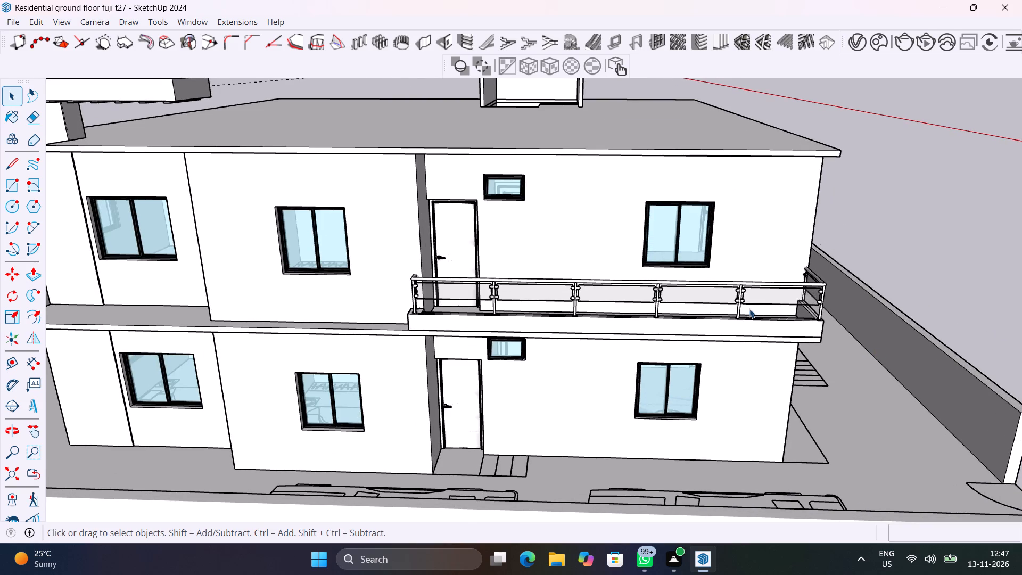
{"action": "scroll", "coordinate": [749, 309], "scroll_direction": "down", "scroll_amount": 4}
{"action": "middle_click_drag", "start_coordinate": [770, 324], "coordinate": [639, 307], "text": "shift"}
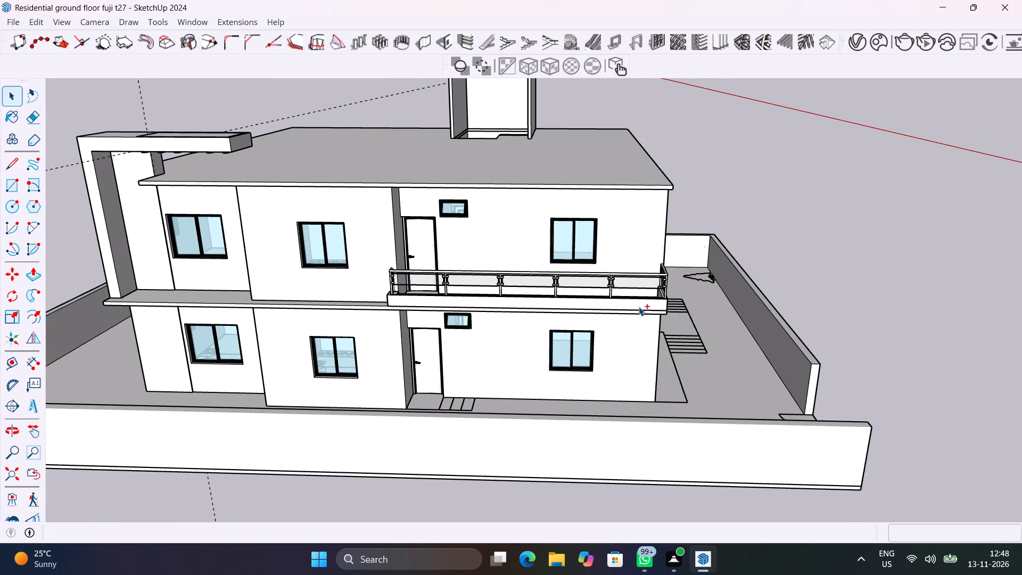
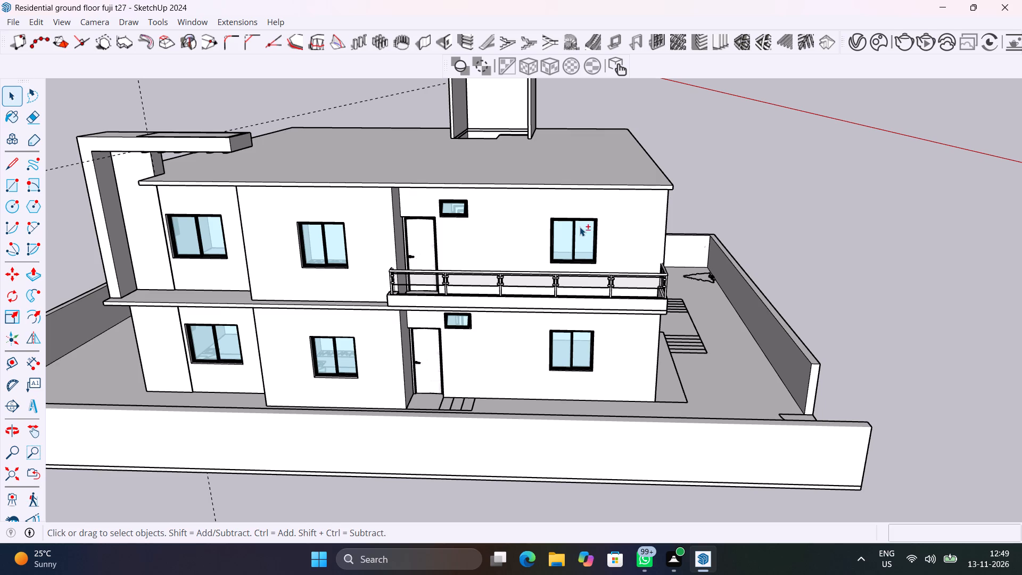
Save the model.
{"action": "scroll", "coordinate": [580, 226], "scroll_direction": "down", "scroll_amount": 7}
{"action": "scroll", "coordinate": [745, 225], "scroll_direction": "up", "scroll_amount": 3}
{"action": "scroll", "coordinate": [501, 253], "scroll_direction": "up", "scroll_amount": 4}
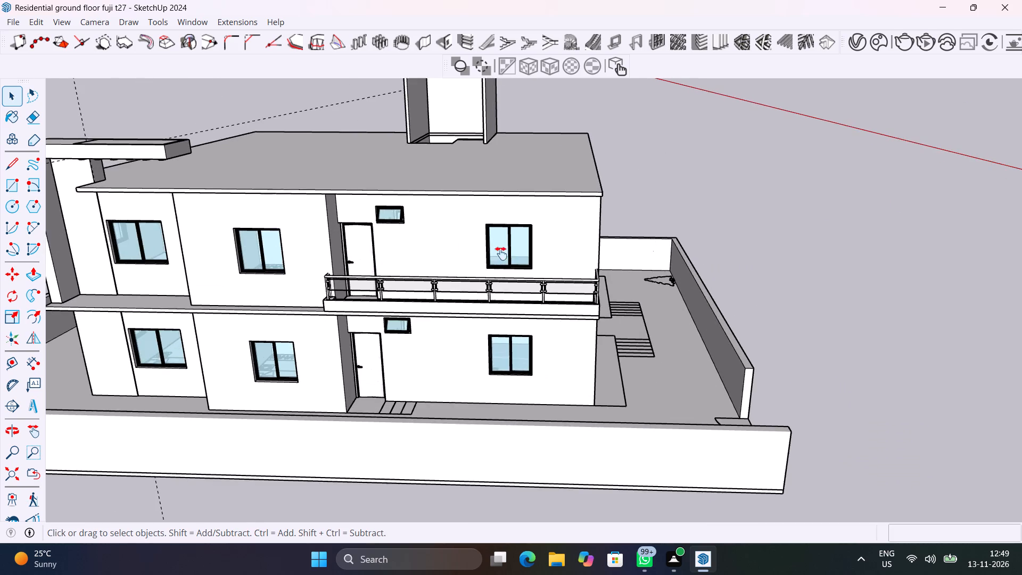
{"action": "middle_click_drag", "start_coordinate": [501, 253], "coordinate": [701, 294], "text": "shift"}
{"action": "scroll", "coordinate": [702, 294], "scroll_direction": "down", "scroll_amount": 6}
{"action": "key", "text": "ctrl+s"}
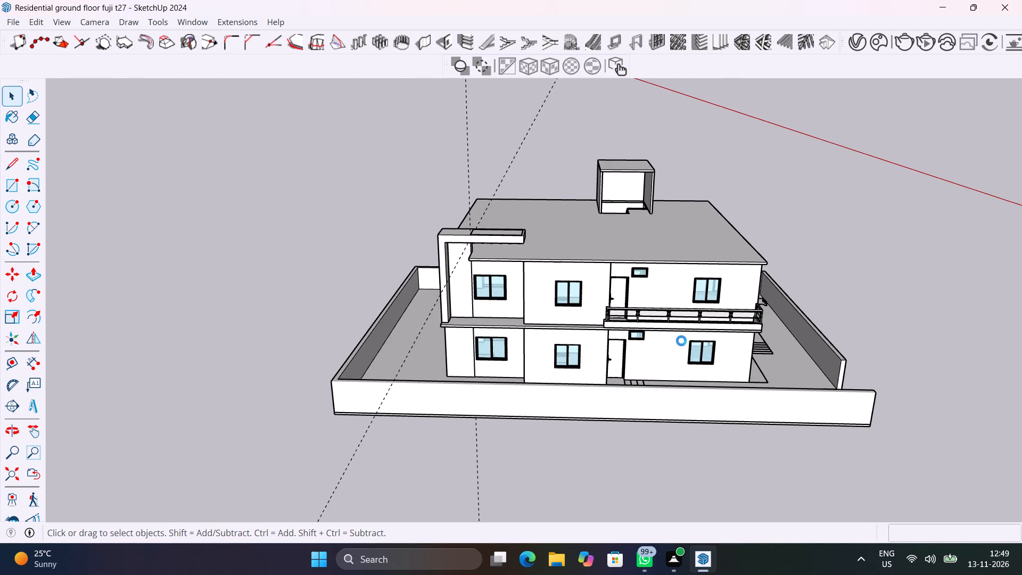
Check the house from eye level and from an elevated corner viewpoint, and save the model again.
{"action": "middle_click_drag", "start_coordinate": [682, 342], "coordinate": [729, 272]}
{"action": "middle_click_drag", "start_coordinate": [729, 272], "coordinate": [655, 286]}
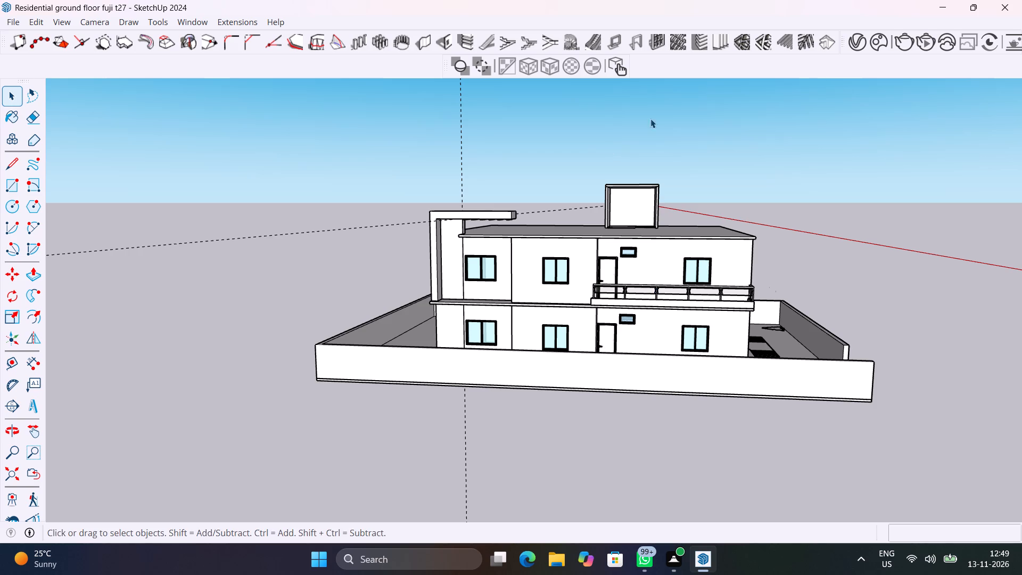
{"action": "left_click", "coordinate": [819, 281]}
{"action": "middle_click_drag", "start_coordinate": [819, 281], "coordinate": [719, 305]}
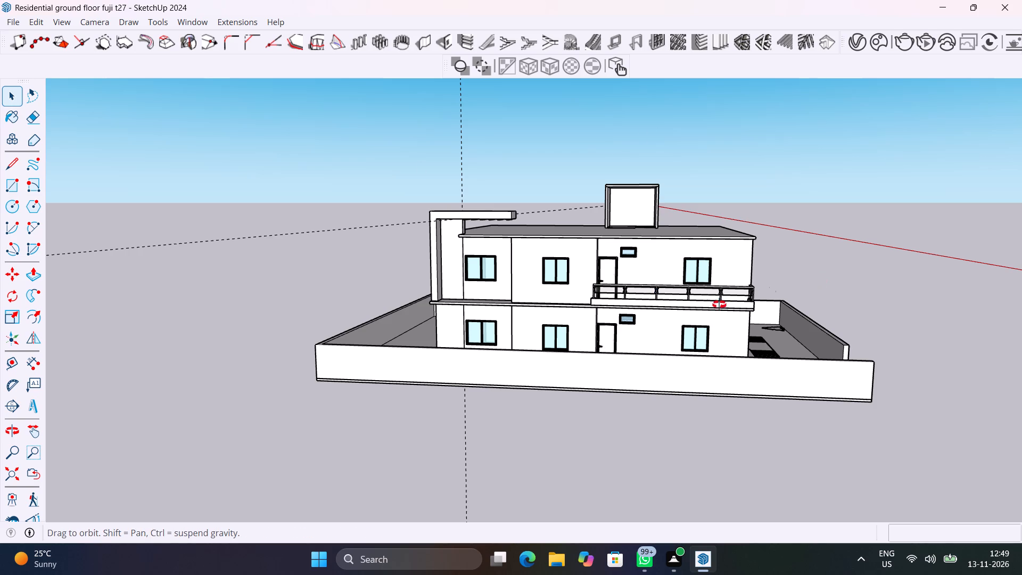
{"action": "middle_click_drag", "start_coordinate": [719, 305], "coordinate": [577, 291]}
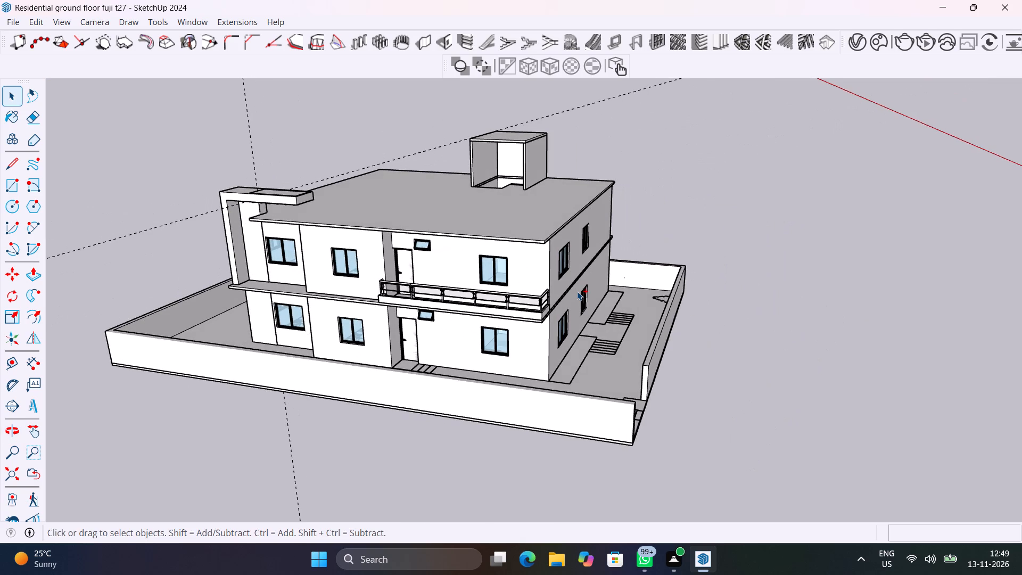
{"action": "key", "text": "ctrl+s"}
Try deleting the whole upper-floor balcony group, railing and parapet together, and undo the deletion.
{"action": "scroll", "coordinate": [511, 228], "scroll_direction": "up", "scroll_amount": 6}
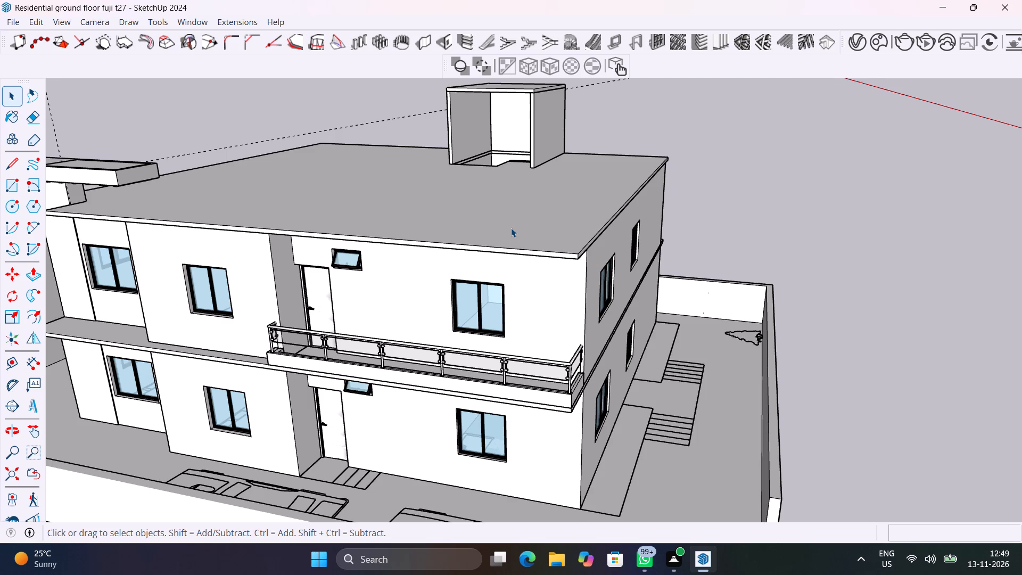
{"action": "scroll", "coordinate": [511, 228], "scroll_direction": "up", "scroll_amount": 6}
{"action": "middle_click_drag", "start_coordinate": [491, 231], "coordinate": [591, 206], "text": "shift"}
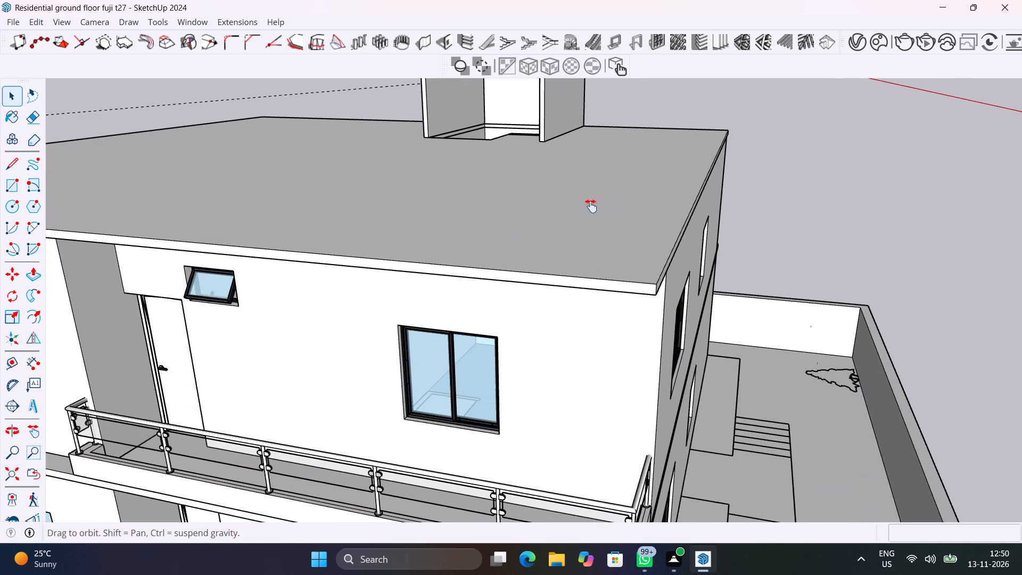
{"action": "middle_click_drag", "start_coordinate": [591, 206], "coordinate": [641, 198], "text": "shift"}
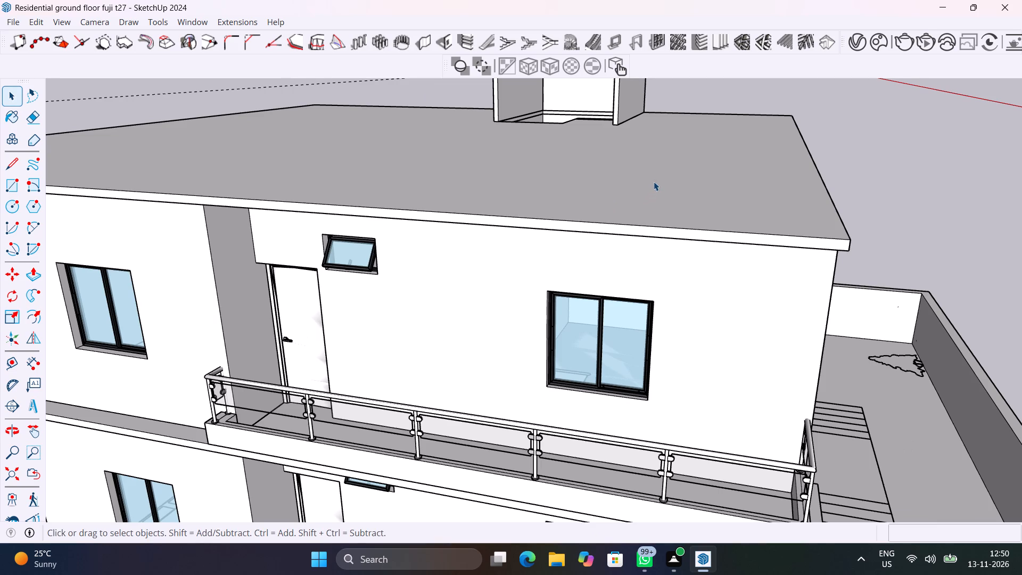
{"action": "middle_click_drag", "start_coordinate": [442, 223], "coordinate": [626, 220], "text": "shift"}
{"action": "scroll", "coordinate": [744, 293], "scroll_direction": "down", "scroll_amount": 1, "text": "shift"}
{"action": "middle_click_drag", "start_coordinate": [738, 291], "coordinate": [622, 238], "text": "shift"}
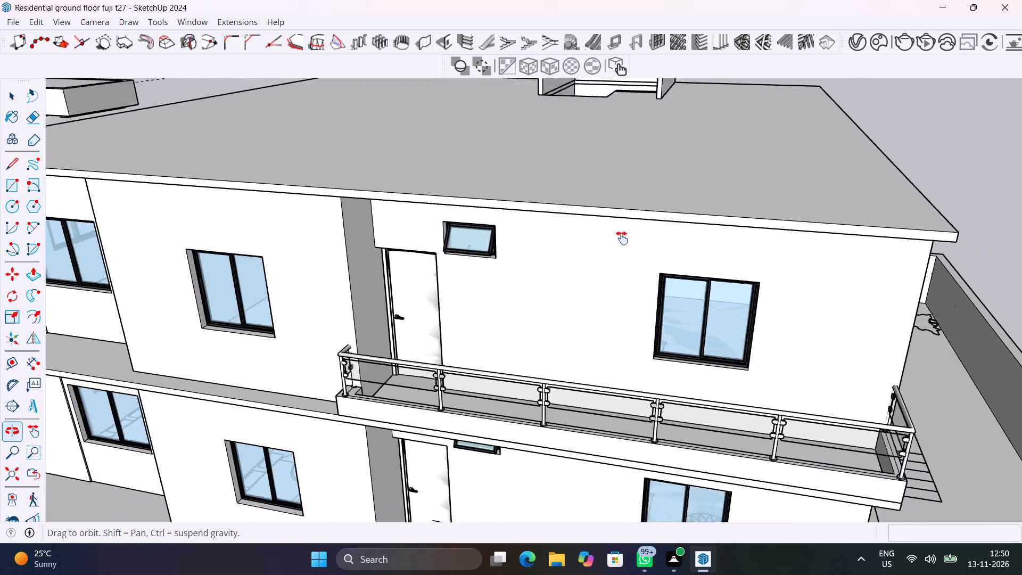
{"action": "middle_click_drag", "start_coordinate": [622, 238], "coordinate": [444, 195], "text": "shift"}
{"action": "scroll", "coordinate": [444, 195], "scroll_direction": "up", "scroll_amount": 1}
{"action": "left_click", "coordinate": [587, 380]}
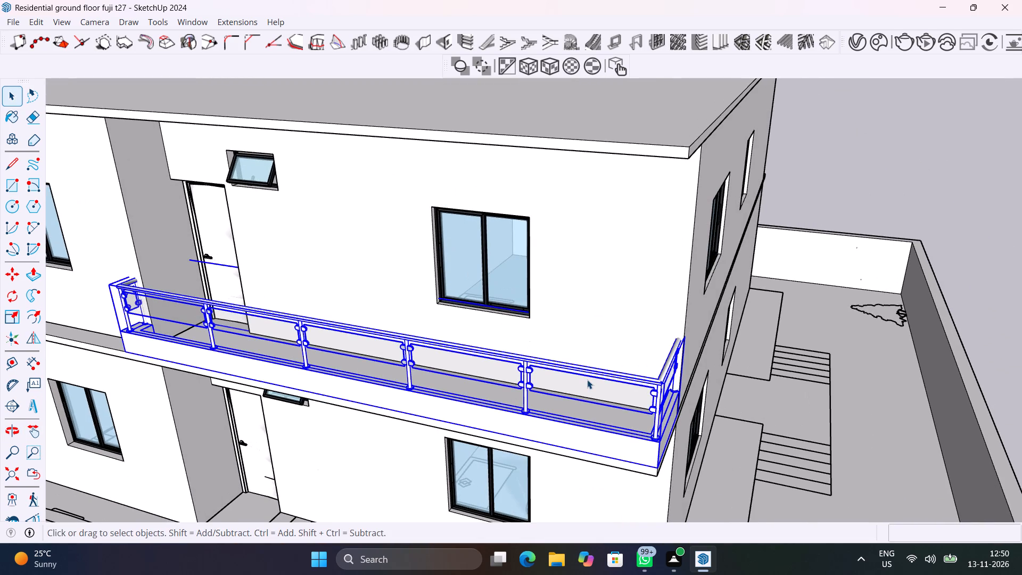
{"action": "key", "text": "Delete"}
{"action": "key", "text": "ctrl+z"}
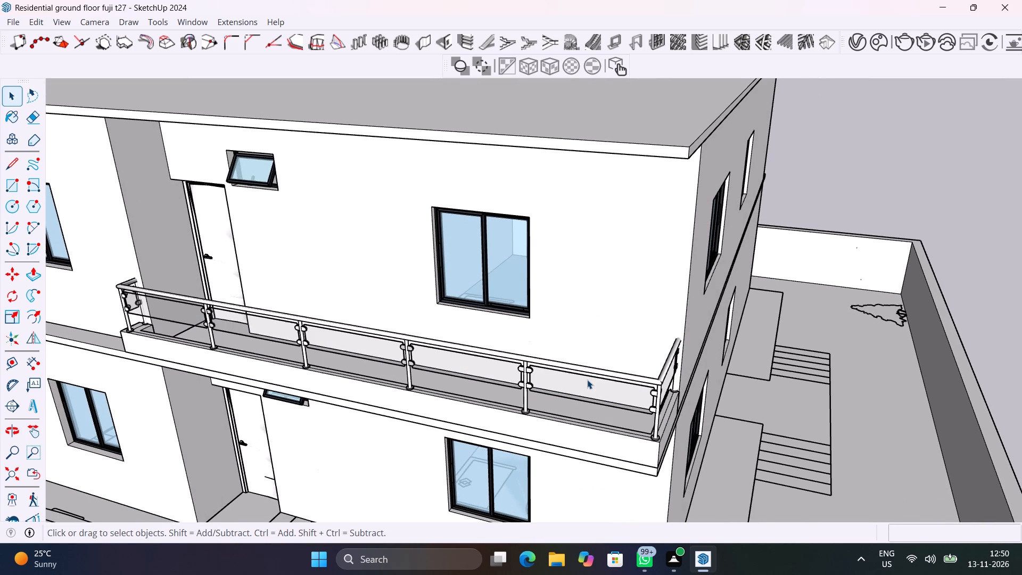
Inside the upper-floor balcony group, delete only the glass railing with its posts and handrail, keeping the low parapet.
{"action": "left_click", "coordinate": [651, 383]}
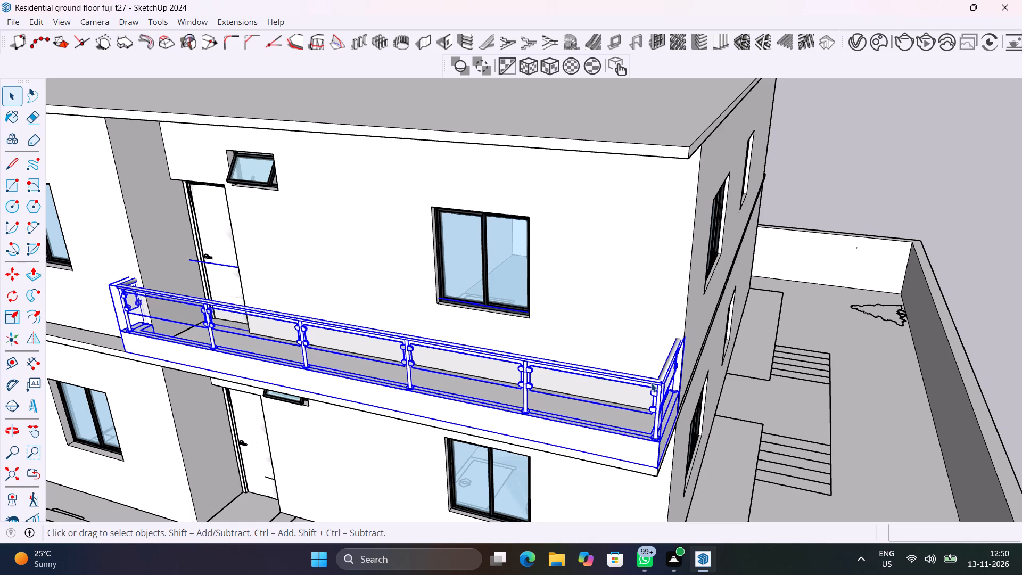
{"action": "left_click", "coordinate": [651, 383]}
{"action": "double_click", "coordinate": [651, 383]}
{"action": "left_click", "coordinate": [651, 383]}
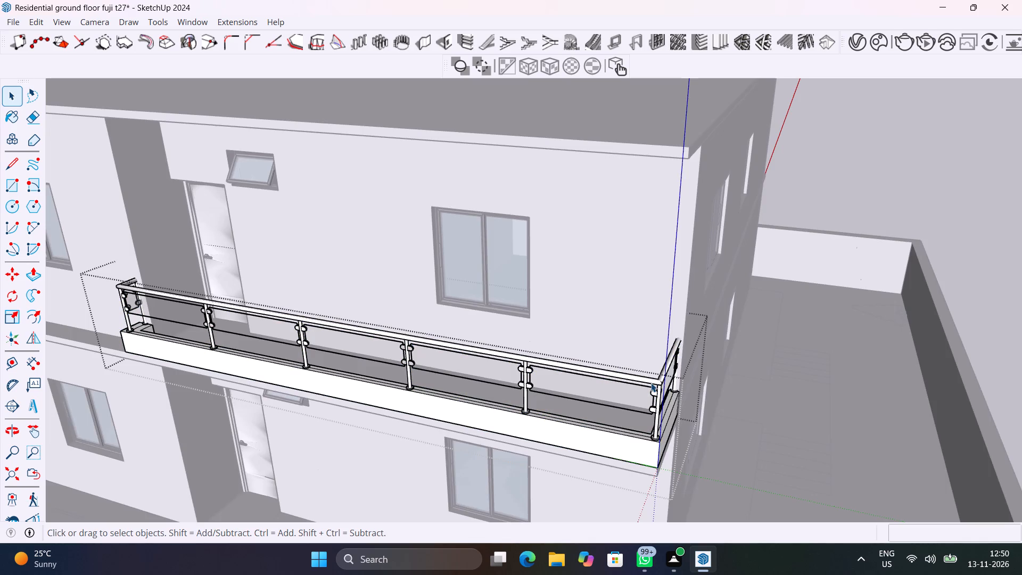
{"action": "key", "text": "Delete"}
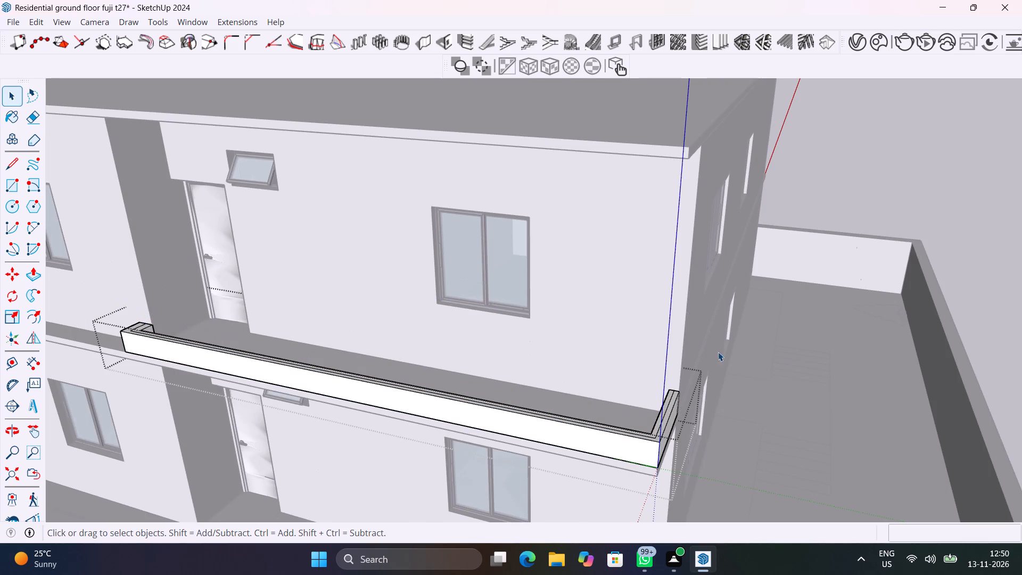
{"action": "left_click", "coordinate": [858, 193]}
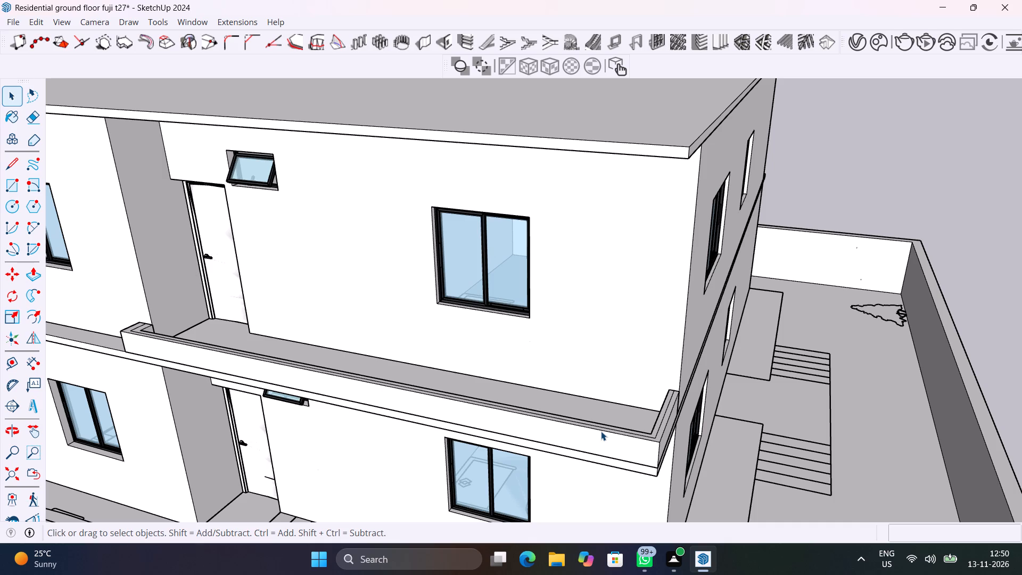
Delete the remaining low parapet group along the edge of the upper-floor balcony slab.
{"action": "middle_click_drag", "start_coordinate": [611, 406], "coordinate": [729, 348]}
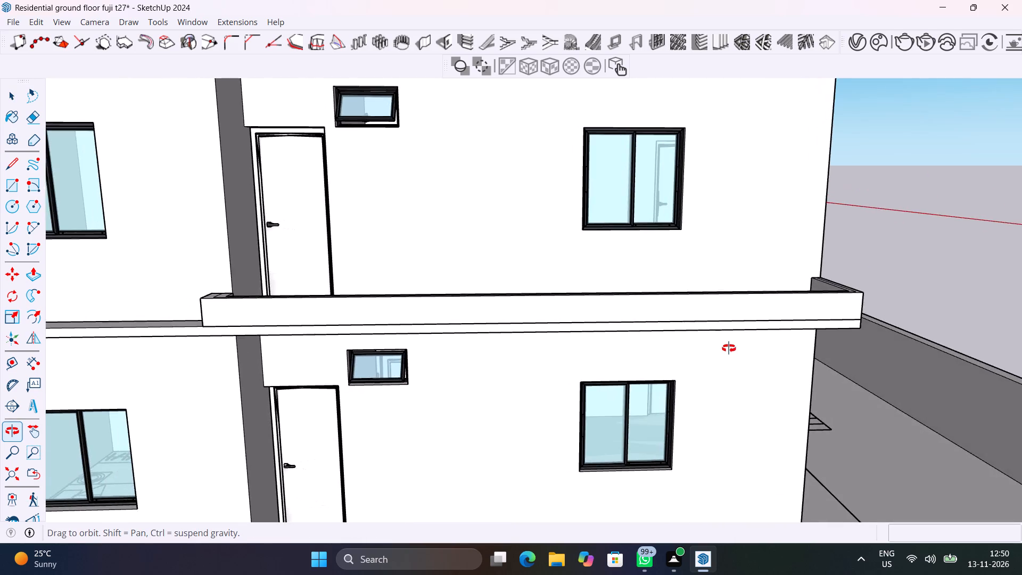
{"action": "middle_click_drag", "start_coordinate": [729, 348], "coordinate": [689, 372]}
{"action": "scroll", "coordinate": [689, 372], "scroll_direction": "down", "scroll_amount": 12}
{"action": "left_click", "coordinate": [880, 275]}
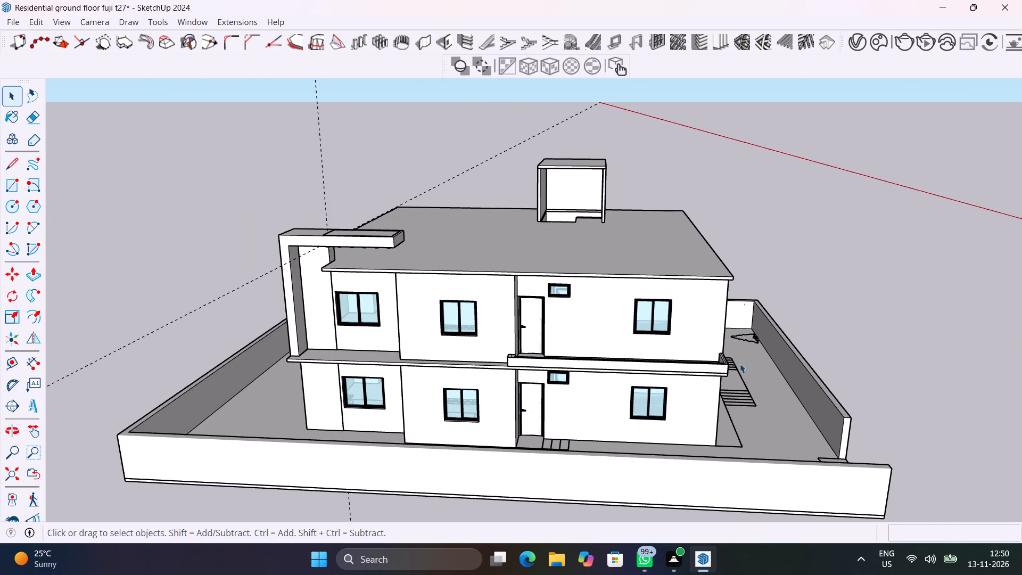
{"action": "scroll", "coordinate": [738, 366], "scroll_direction": "up", "scroll_amount": 5}
{"action": "middle_click_drag", "start_coordinate": [738, 366], "coordinate": [705, 369]}
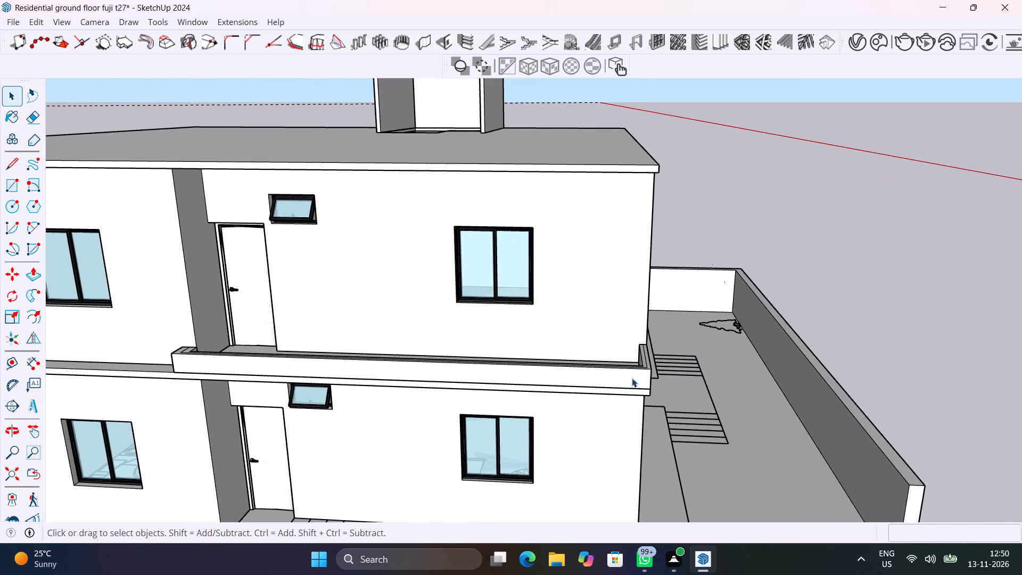
{"action": "scroll", "coordinate": [632, 377], "scroll_direction": "up", "scroll_amount": 9}
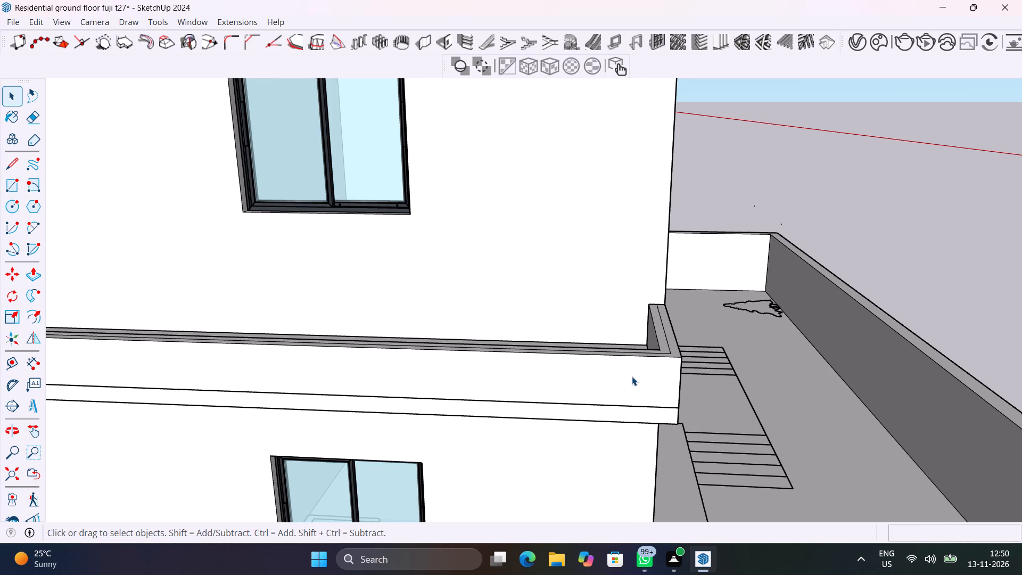
{"action": "scroll", "coordinate": [632, 376], "scroll_direction": "down", "scroll_amount": 13}
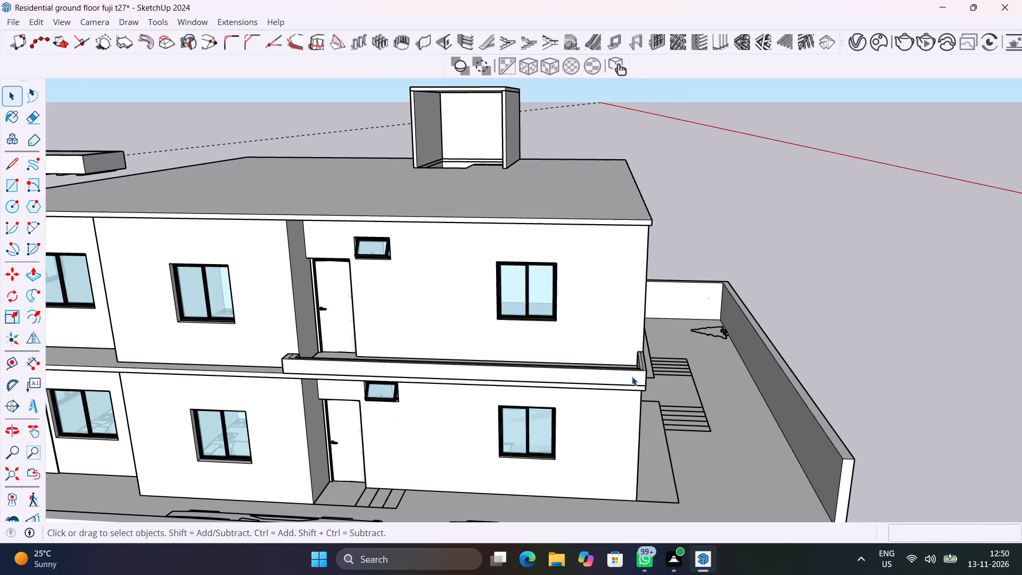
{"action": "scroll", "coordinate": [632, 376], "scroll_direction": "down", "scroll_amount": 5}
{"action": "middle_click_drag", "start_coordinate": [644, 385], "coordinate": [644, 382]}
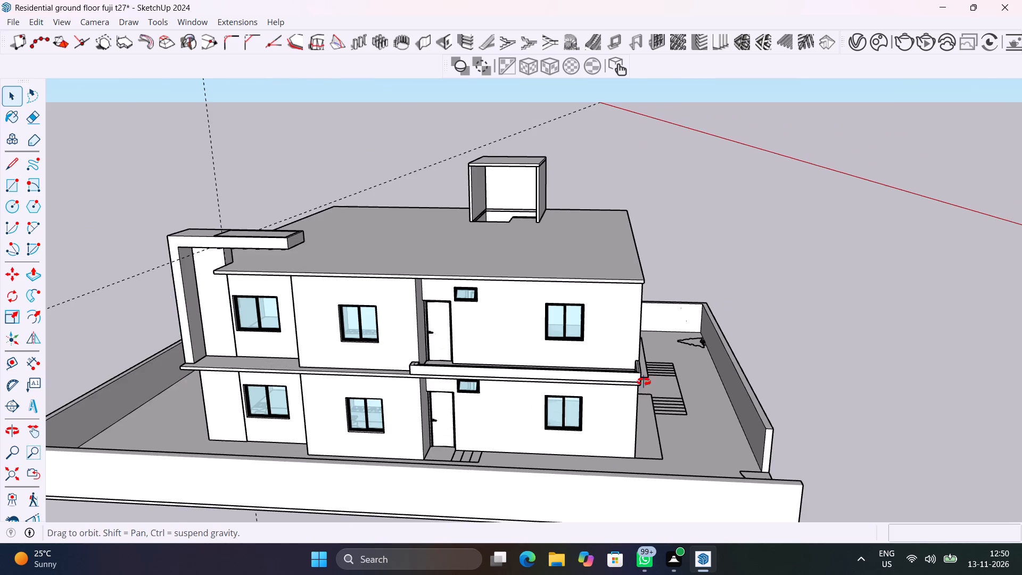
{"action": "middle_click_drag", "start_coordinate": [644, 382], "coordinate": [662, 322]}
{"action": "scroll", "coordinate": [653, 325], "scroll_direction": "up", "scroll_amount": 8}
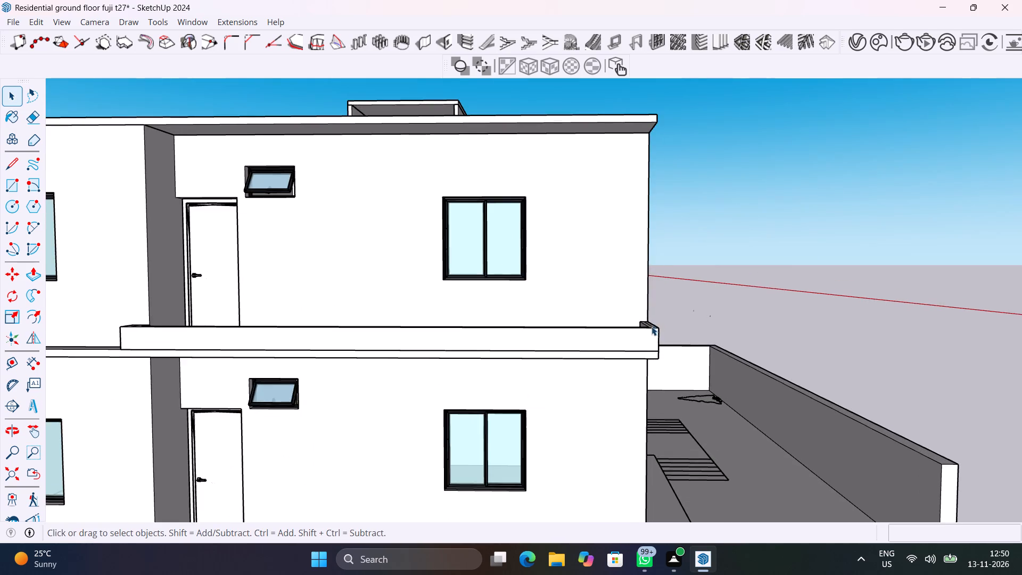
{"action": "middle_click_drag", "start_coordinate": [652, 326], "coordinate": [663, 392]}
{"action": "left_click", "coordinate": [660, 393]}
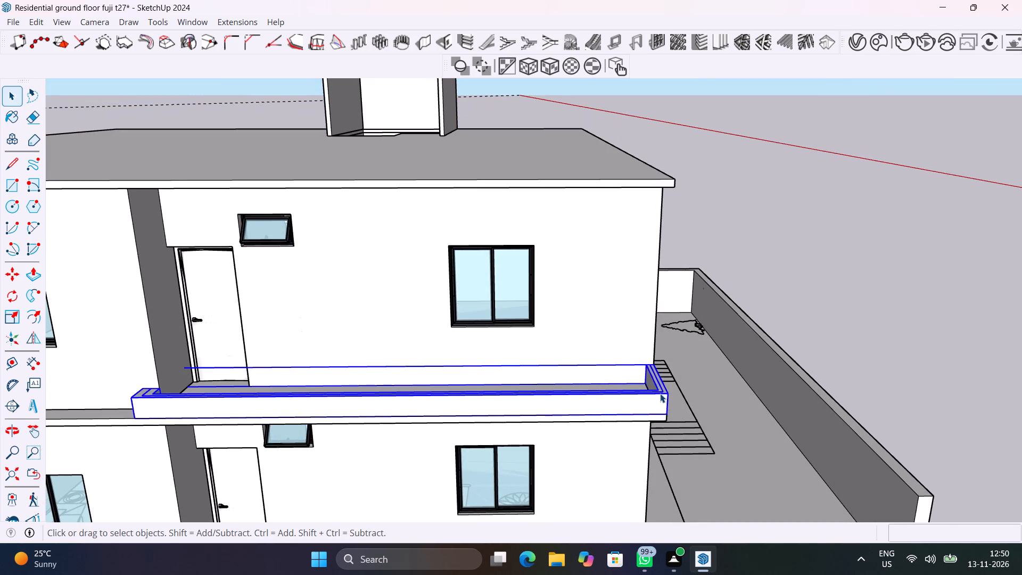
{"action": "key", "text": "Delete"}
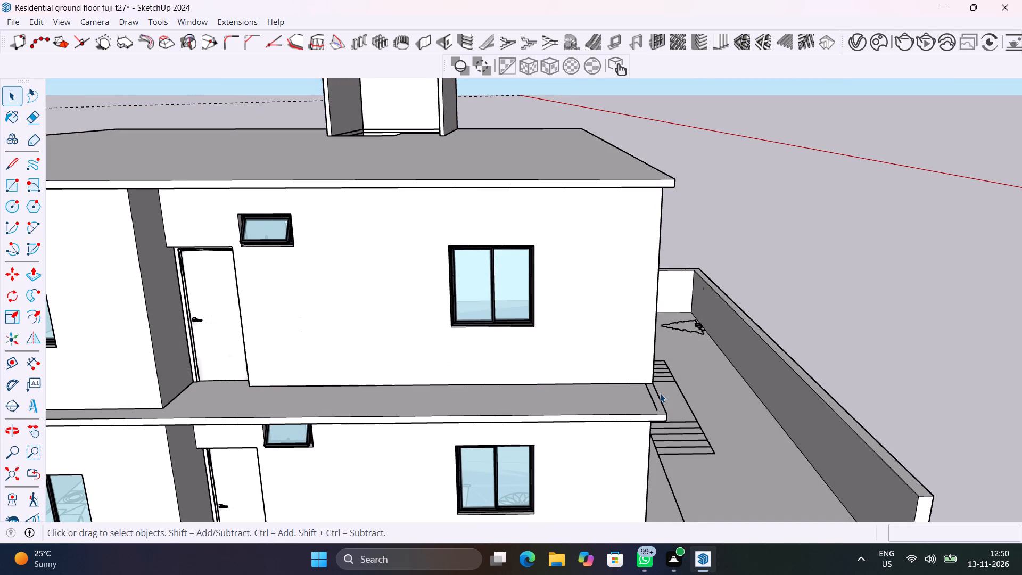
Save the model with the balcony railing and parapet removed.
{"action": "scroll", "coordinate": [657, 415], "scroll_direction": "up", "scroll_amount": 5}
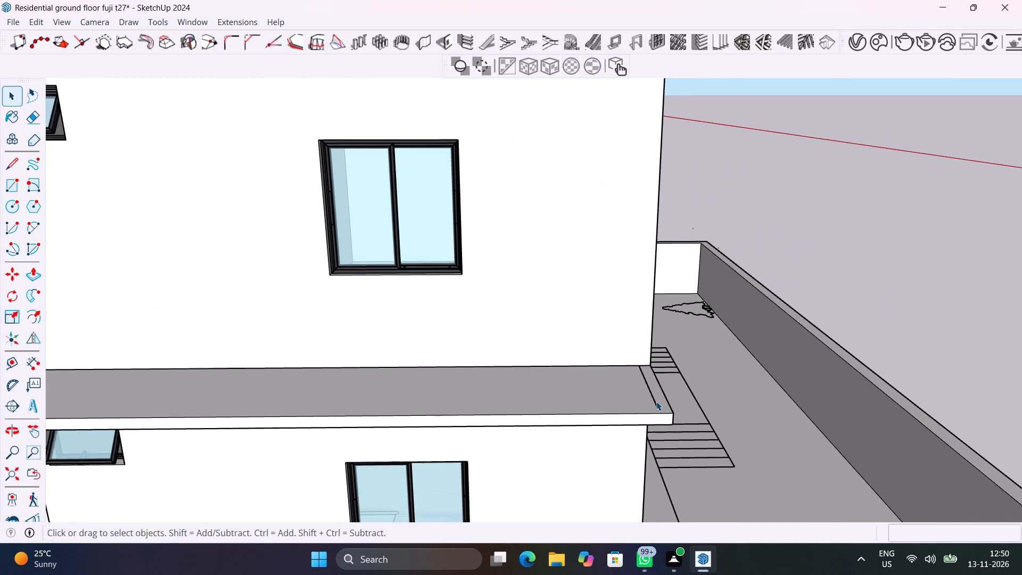
{"action": "scroll", "coordinate": [656, 401], "scroll_direction": "up", "scroll_amount": 1}
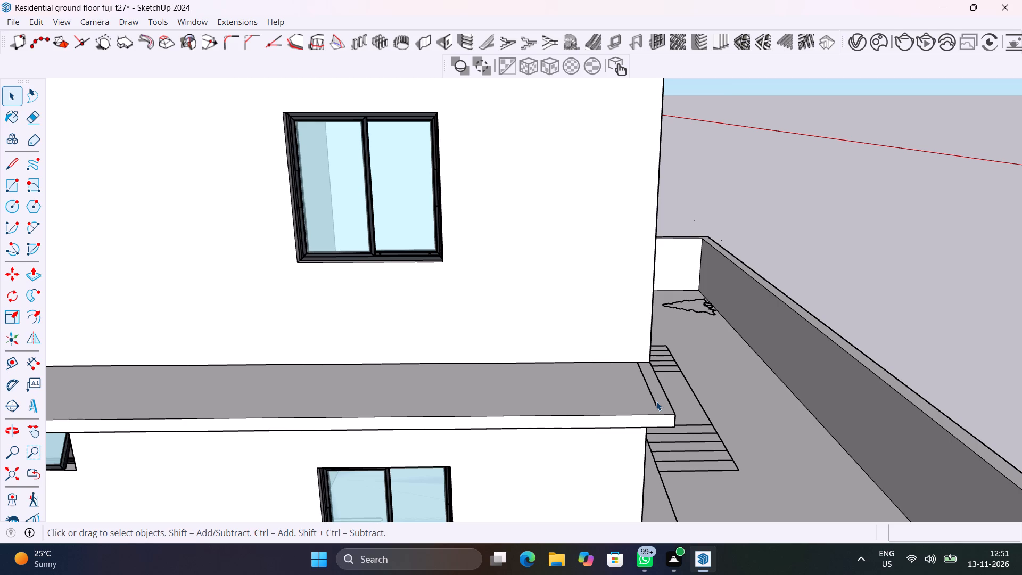
{"action": "key", "text": "ctrl+s"}
Inside the first-floor slab group, delete the stray edge line across the balcony end near the house corner.
{"action": "scroll", "coordinate": [656, 401], "scroll_direction": "down", "scroll_amount": 1}
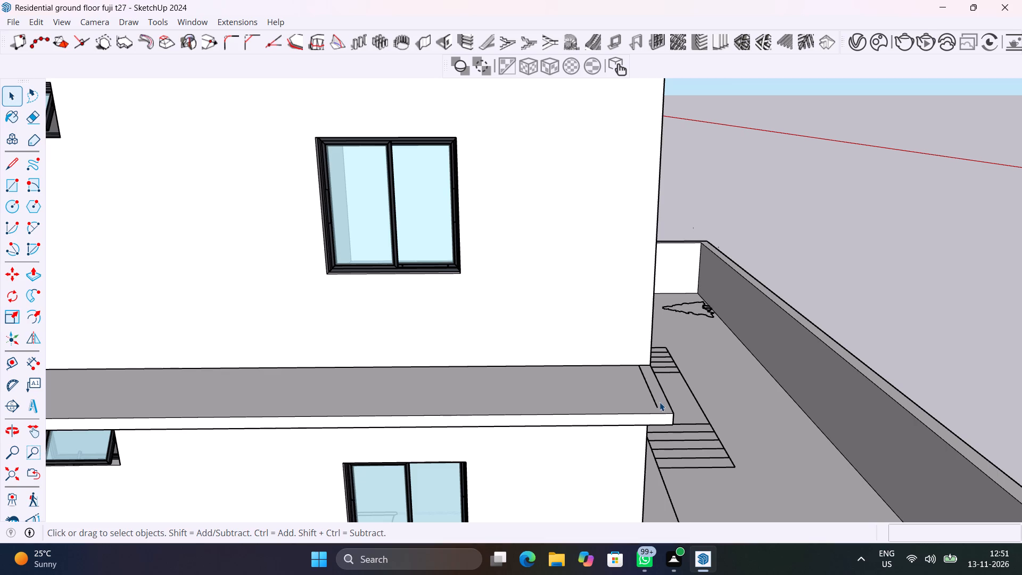
{"action": "left_click", "coordinate": [651, 391]}
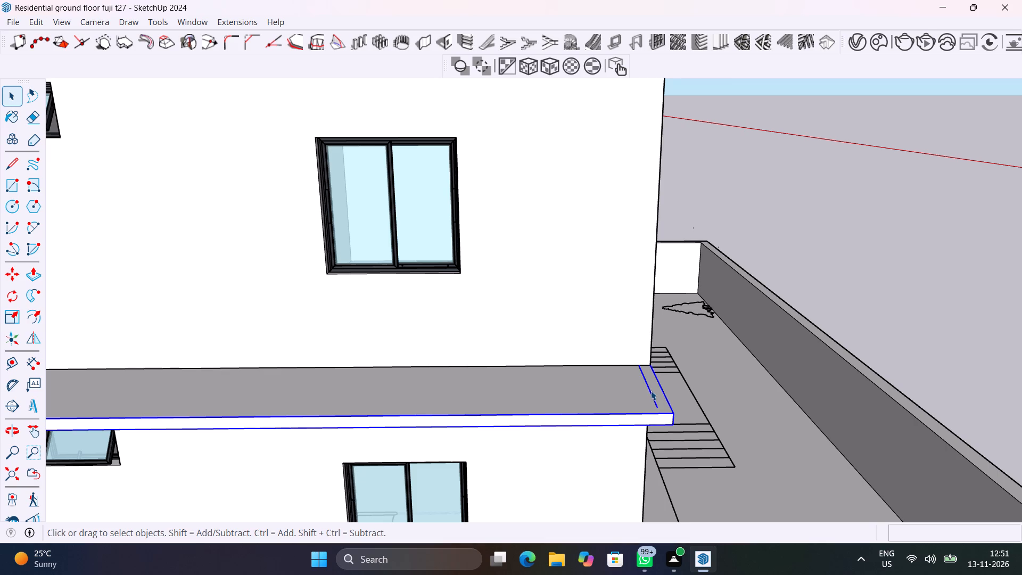
{"action": "double_click", "coordinate": [651, 391]}
{"action": "left_click", "coordinate": [651, 391]}
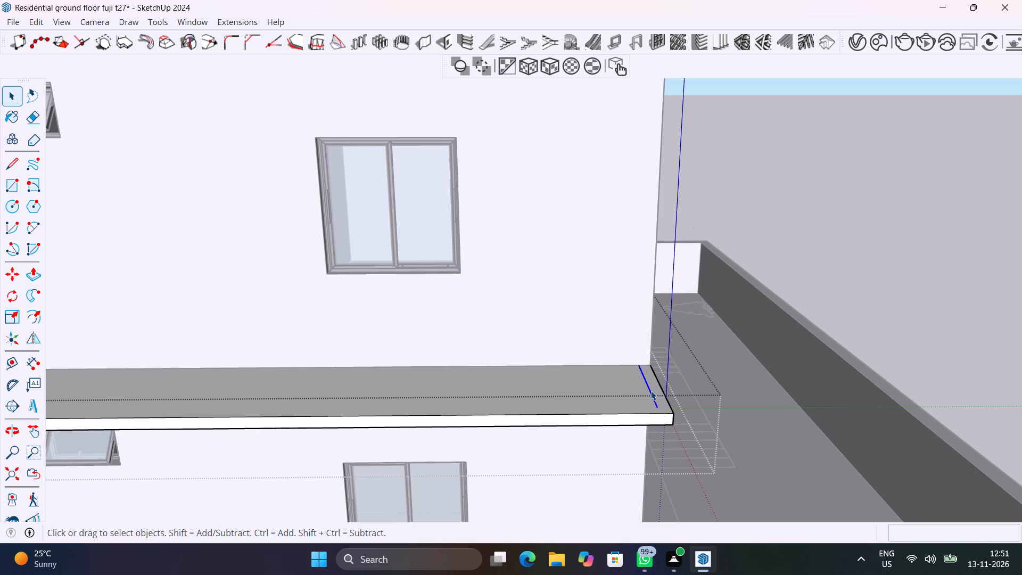
{"action": "key", "text": "Delete"}
{"action": "scroll", "coordinate": [595, 364], "scroll_direction": "down", "scroll_amount": 6}
{"action": "left_click", "coordinate": [868, 283]}
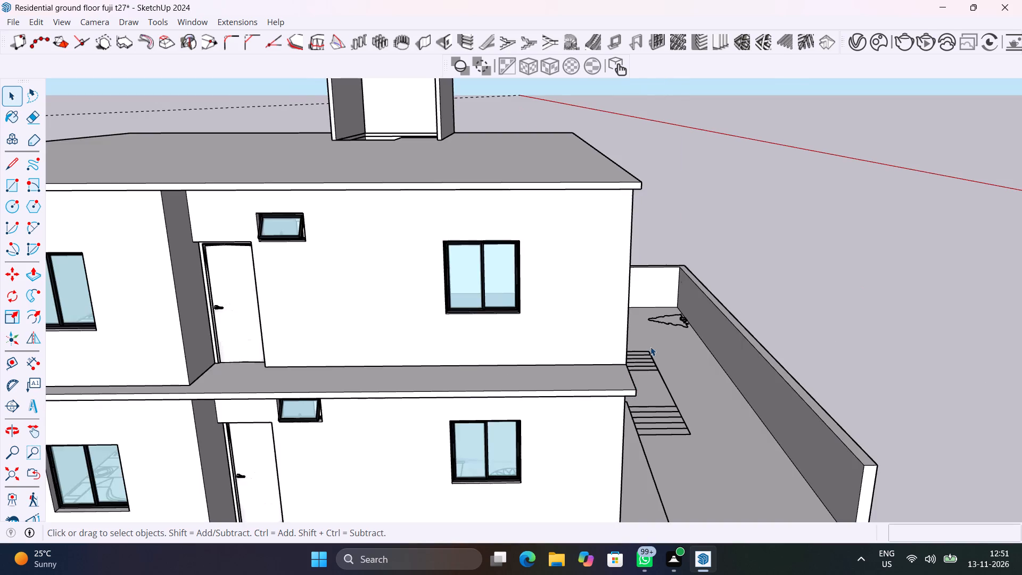
Save the model with the cleaned balcony slab.
{"action": "scroll", "coordinate": [650, 347], "scroll_direction": "down", "scroll_amount": 7}
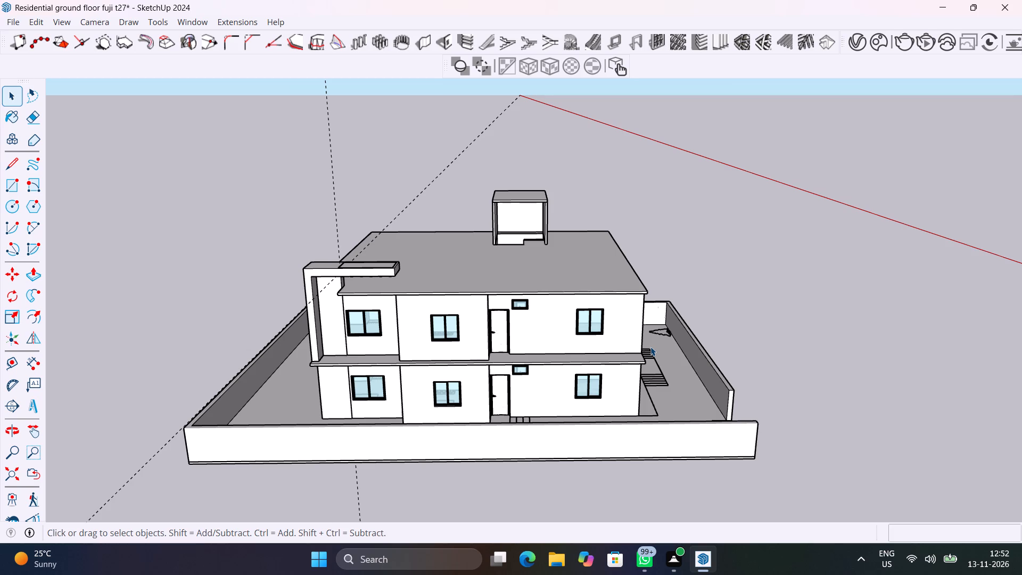
{"action": "key", "text": "ctrl+s"}
Examine the house elevation beside the corner frame, covering the roof slab, balcony slab, and walls, windows and doors of both floors.
{"action": "scroll", "coordinate": [504, 249], "scroll_direction": "up", "scroll_amount": 6, "text": "ctrl"}
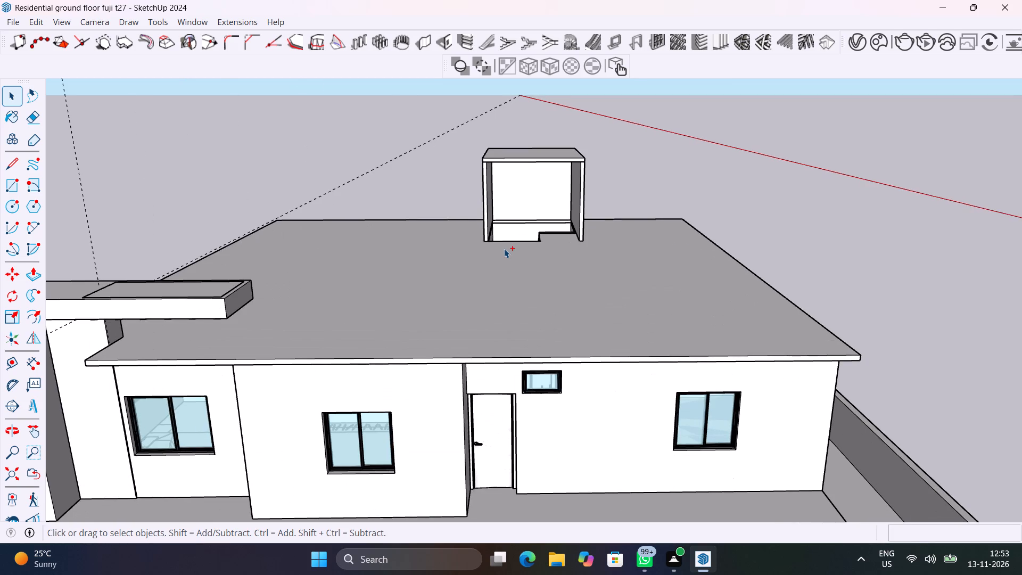
{"action": "scroll", "coordinate": [504, 249], "scroll_direction": "down", "scroll_amount": 2, "text": "ctrl"}
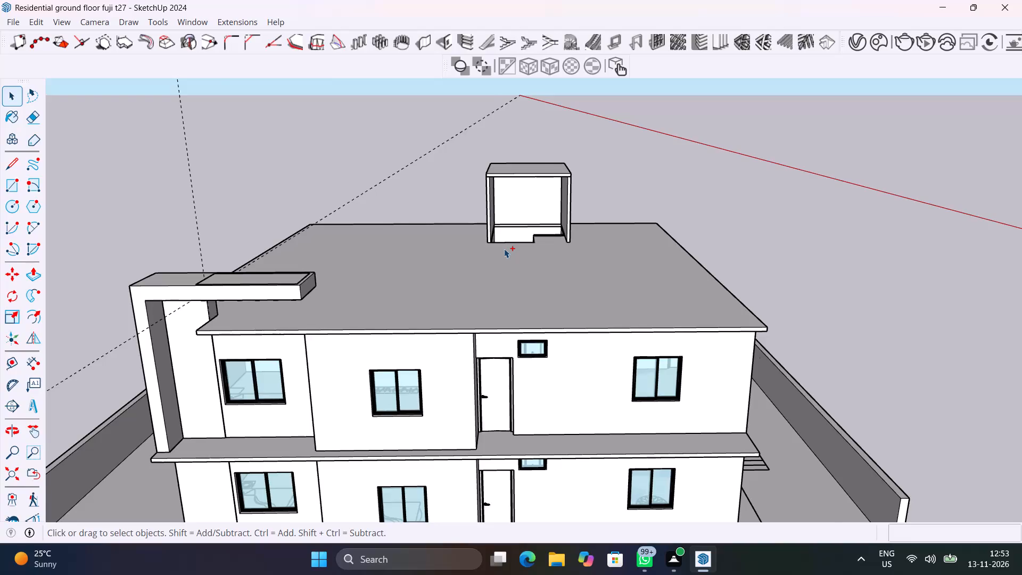
{"action": "scroll", "coordinate": [504, 249], "scroll_direction": "down", "scroll_amount": 1, "text": "ctrl"}
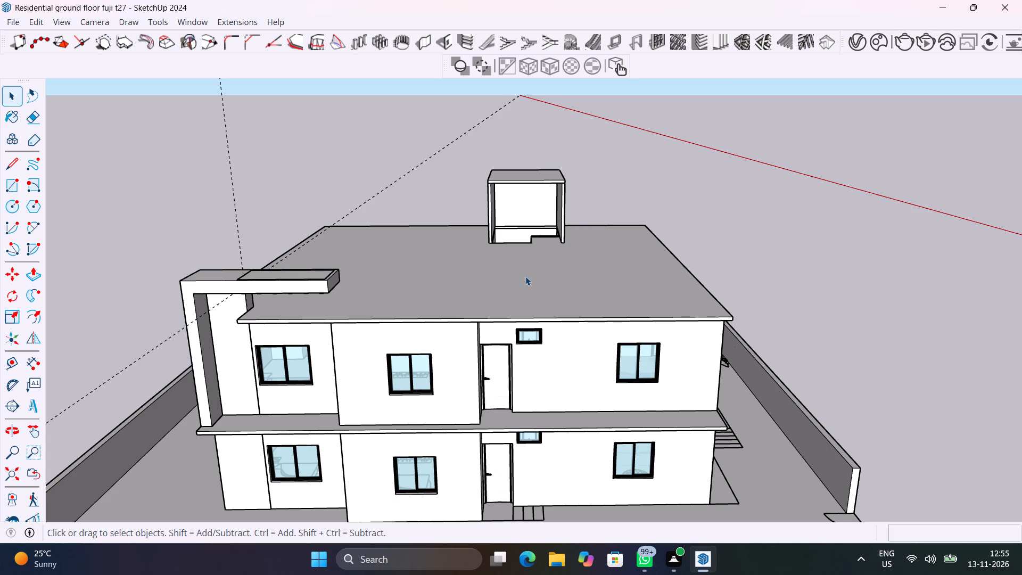
{"action": "scroll", "coordinate": [525, 276], "scroll_direction": "up", "scroll_amount": 3, "text": "ctrl"}
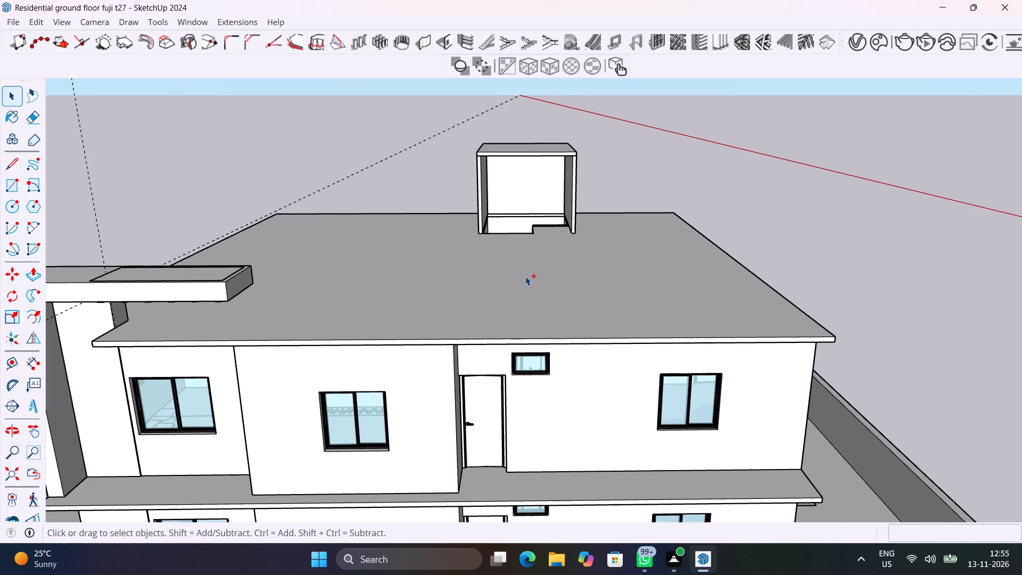
{"action": "scroll", "coordinate": [525, 276], "scroll_direction": "down", "scroll_amount": 5, "text": "ctrl"}
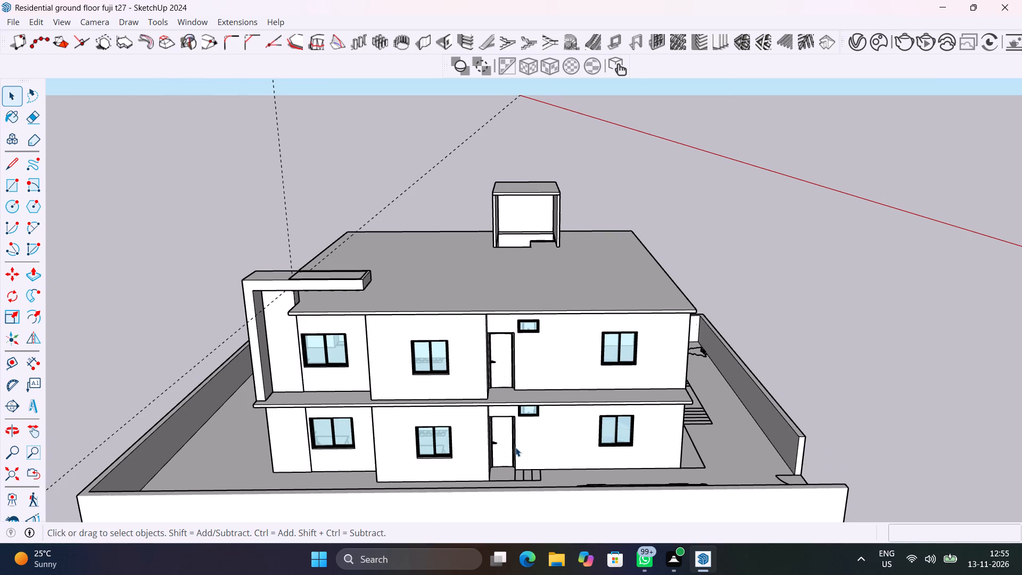
{"action": "scroll", "coordinate": [515, 447], "scroll_direction": "up", "scroll_amount": 2, "text": "ctrl"}
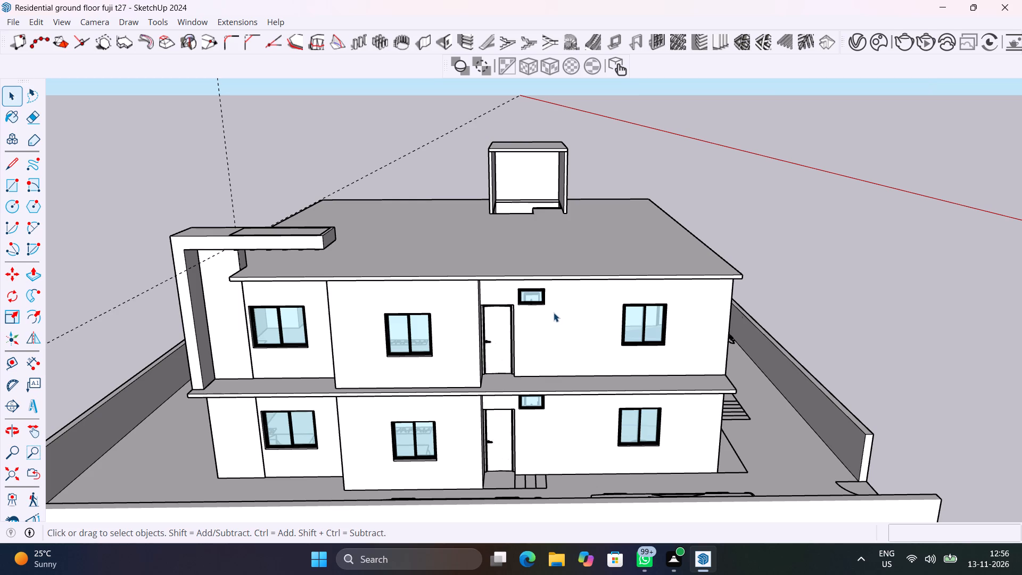
{"action": "left_click", "coordinate": [554, 313]}
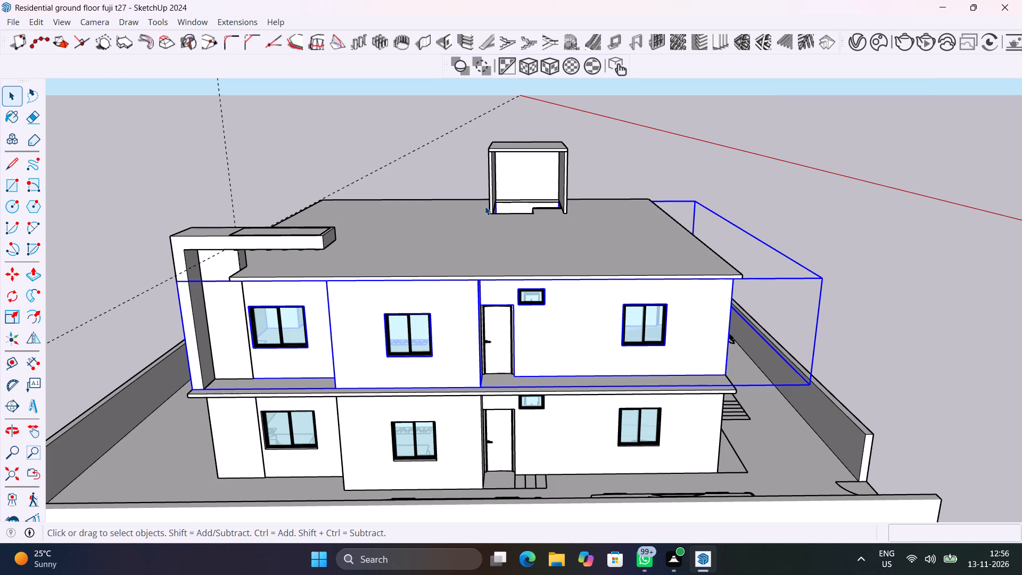
{"action": "left_click", "coordinate": [451, 160]}
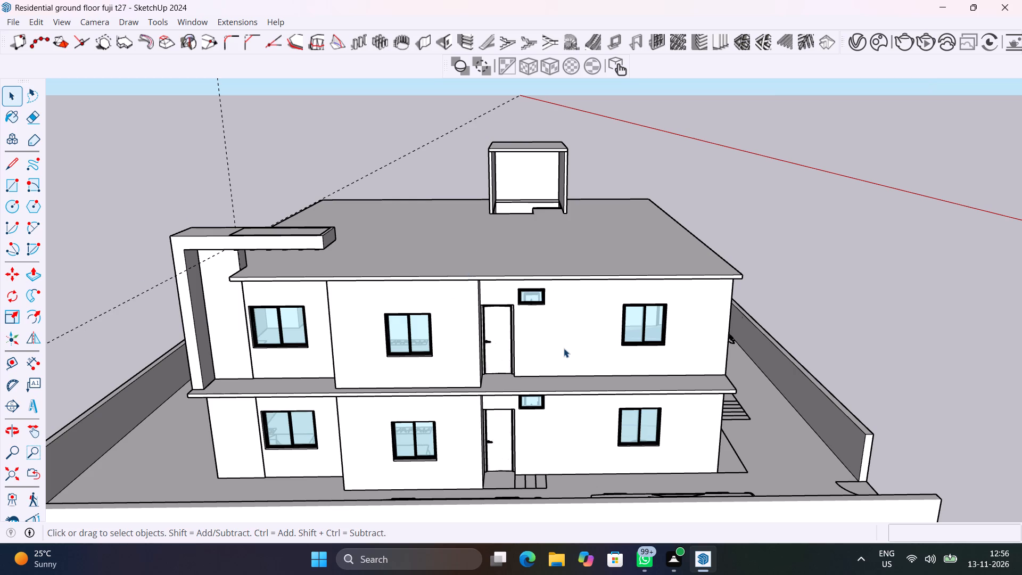
{"action": "scroll", "coordinate": [564, 350], "scroll_direction": "up", "scroll_amount": 4}
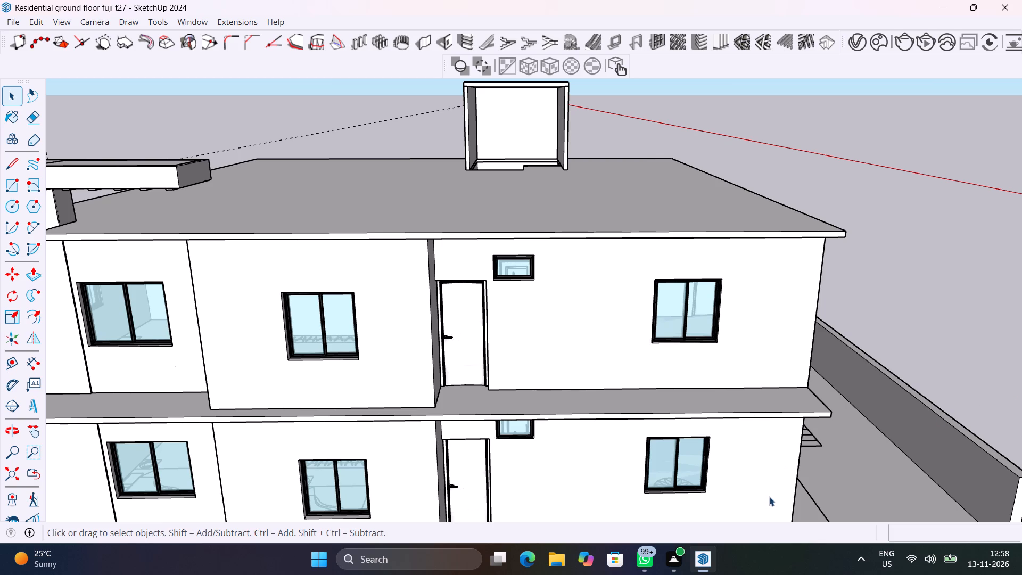
{"action": "left_click", "coordinate": [764, 476]}
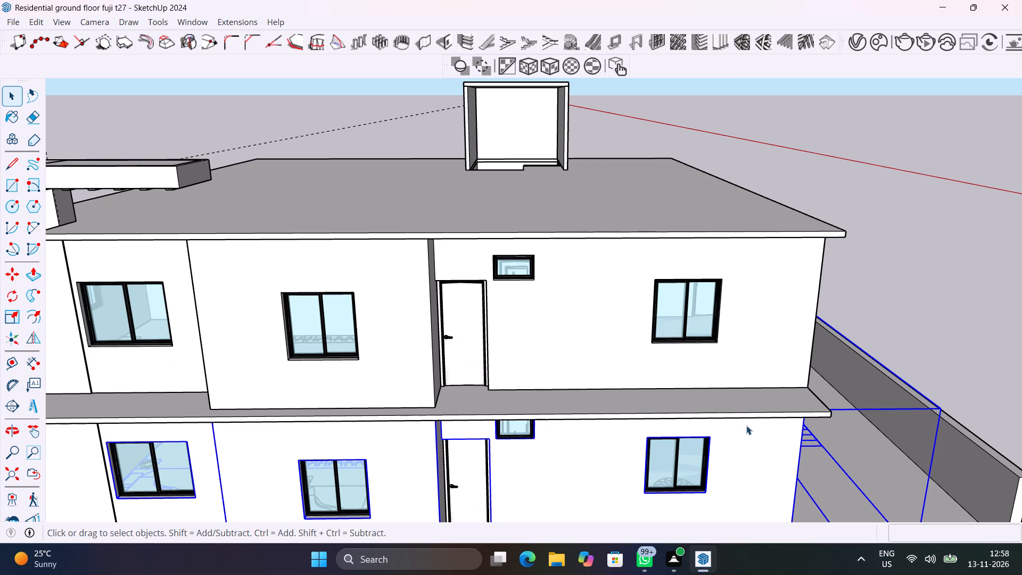
{"action": "left_click", "coordinate": [888, 191]}
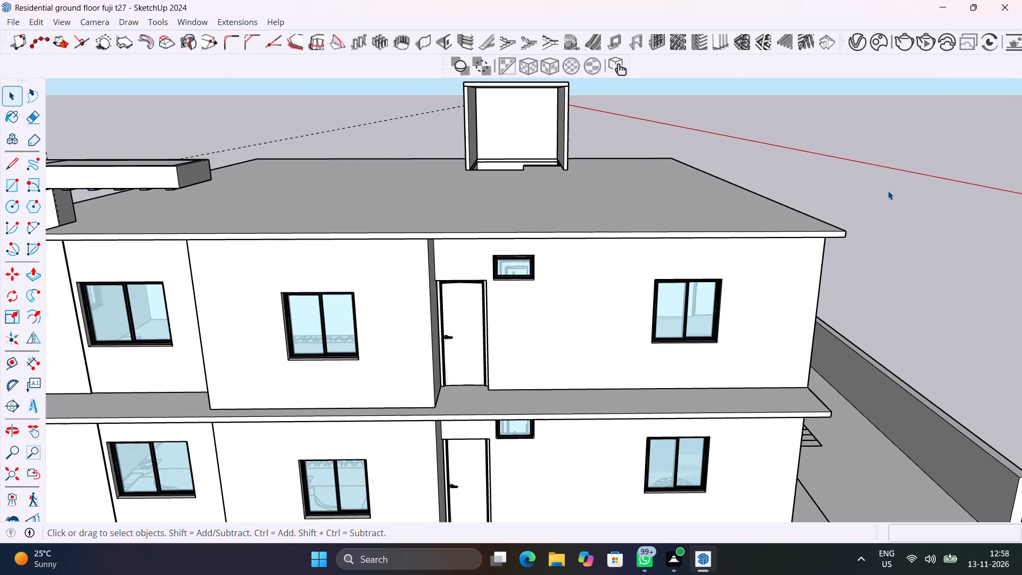
{"action": "scroll", "coordinate": [317, 211], "scroll_direction": "down", "scroll_amount": 7}
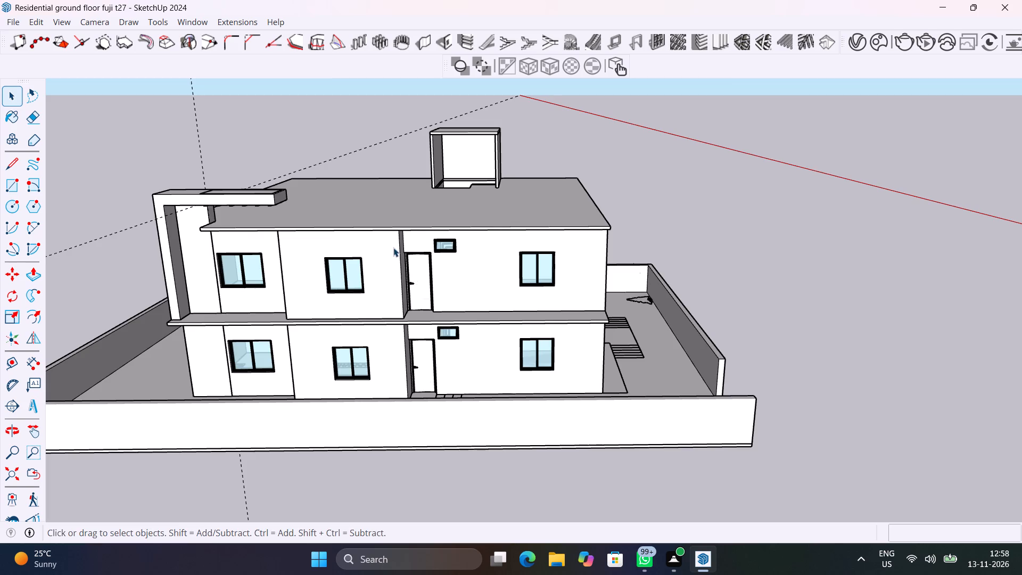
{"action": "middle_click_drag", "start_coordinate": [393, 248], "coordinate": [393, 202]}
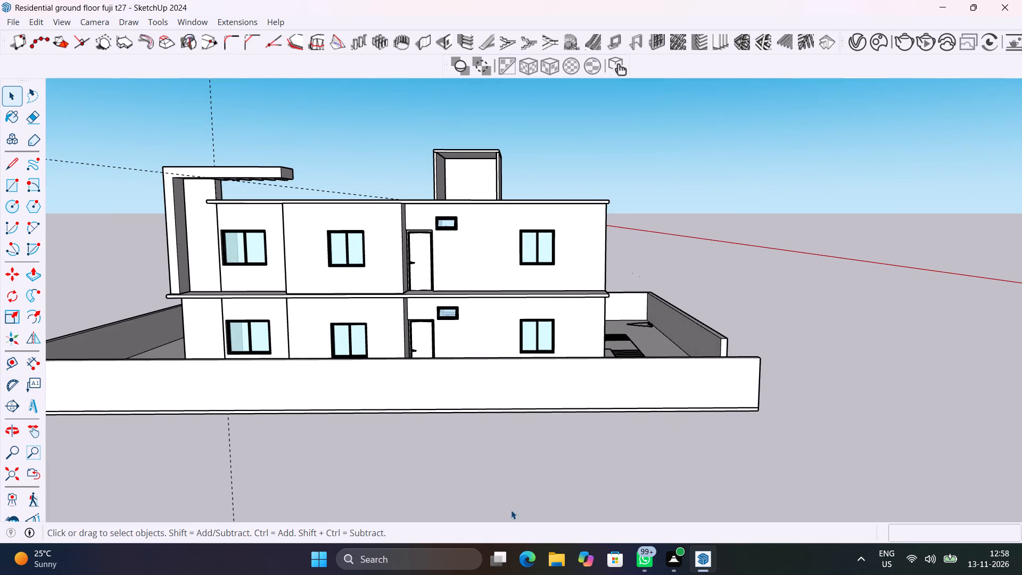
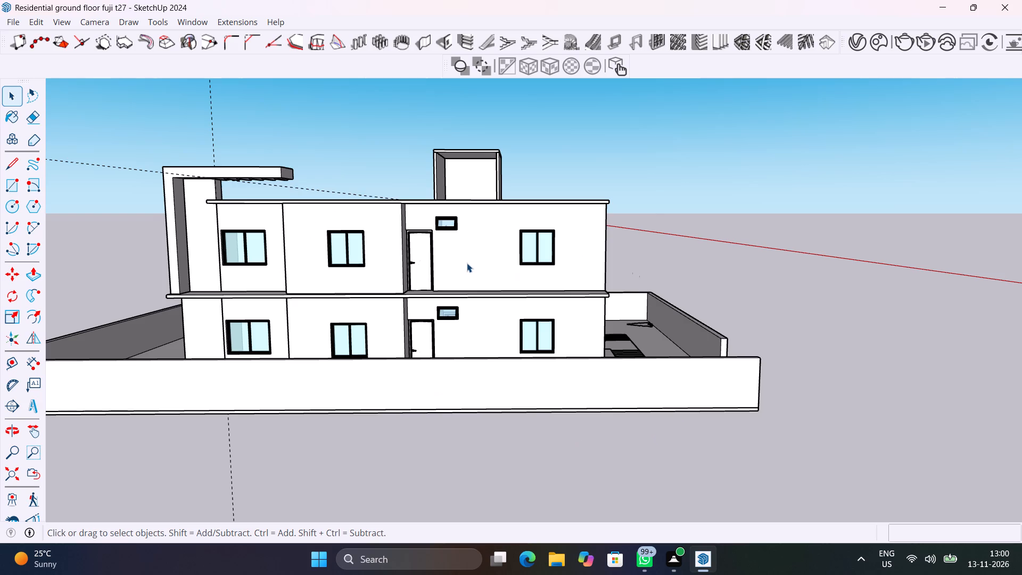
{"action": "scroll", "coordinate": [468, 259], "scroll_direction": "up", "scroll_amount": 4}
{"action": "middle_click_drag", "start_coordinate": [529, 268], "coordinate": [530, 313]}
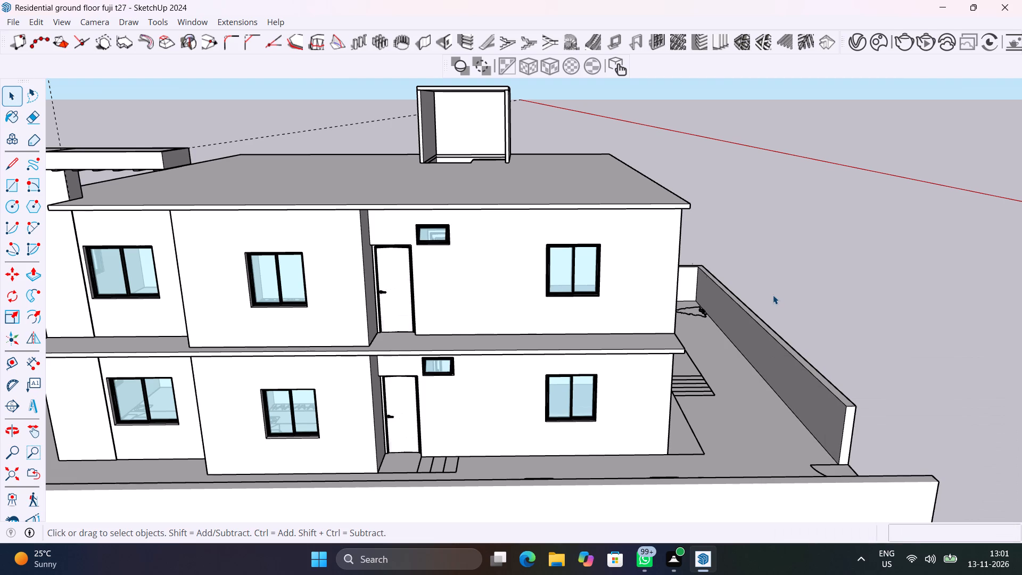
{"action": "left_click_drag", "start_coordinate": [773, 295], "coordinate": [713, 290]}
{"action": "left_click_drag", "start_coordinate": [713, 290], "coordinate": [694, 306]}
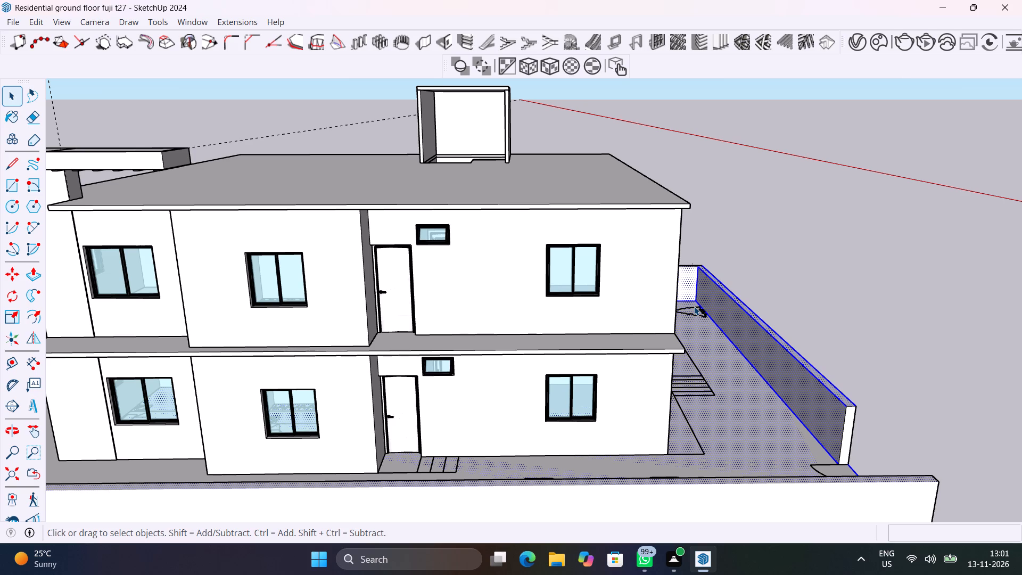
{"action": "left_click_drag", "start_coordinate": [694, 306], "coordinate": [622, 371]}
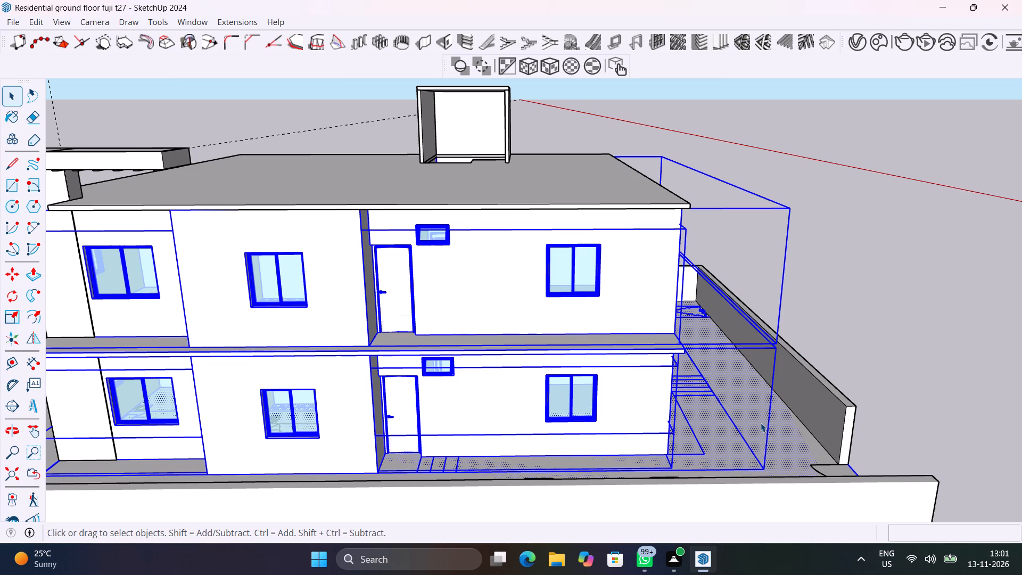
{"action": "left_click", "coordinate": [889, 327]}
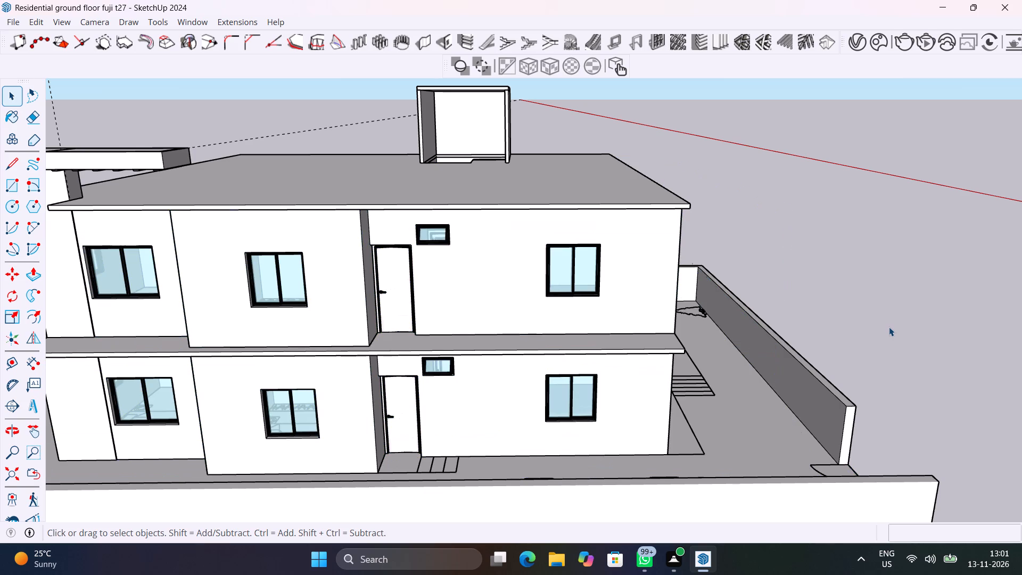
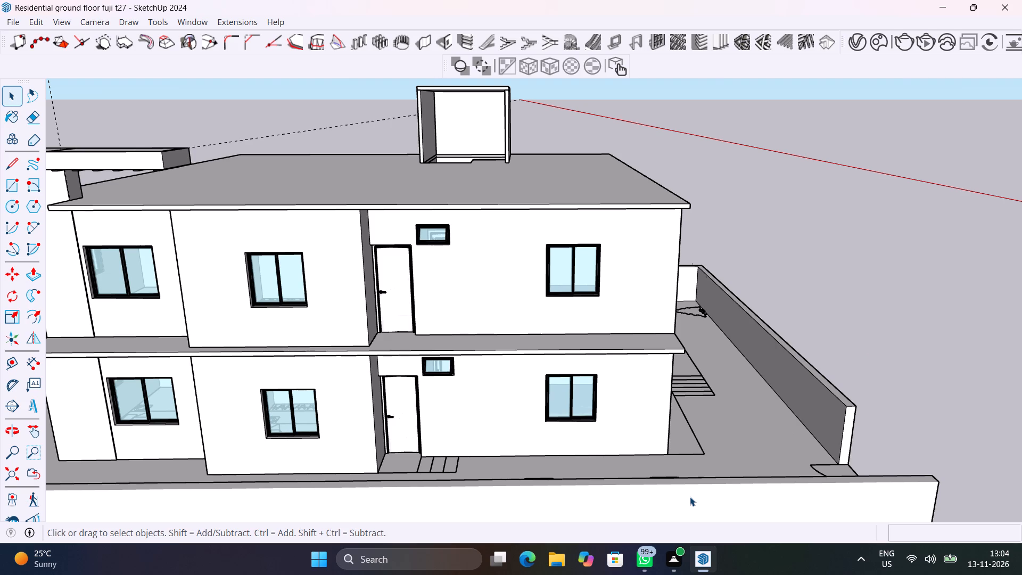
Examine the house elevation with the two stacked doors, checking the windows, floor slab edges and corner frame on both storeys.
{"action": "scroll", "coordinate": [529, 473], "scroll_direction": "down", "scroll_amount": 4}
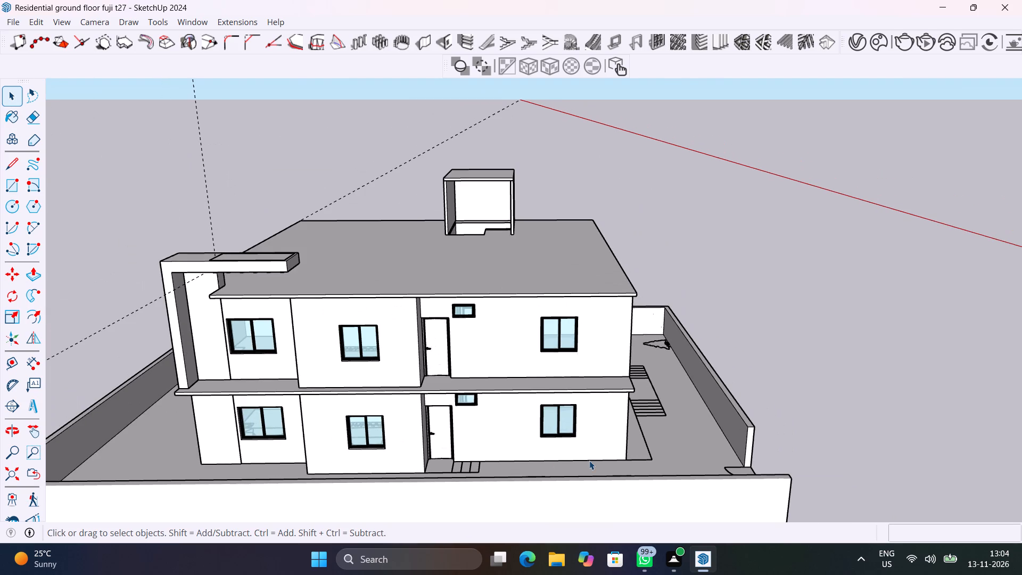
{"action": "middle_click_drag", "start_coordinate": [586, 460], "coordinate": [689, 420], "text": "shift"}
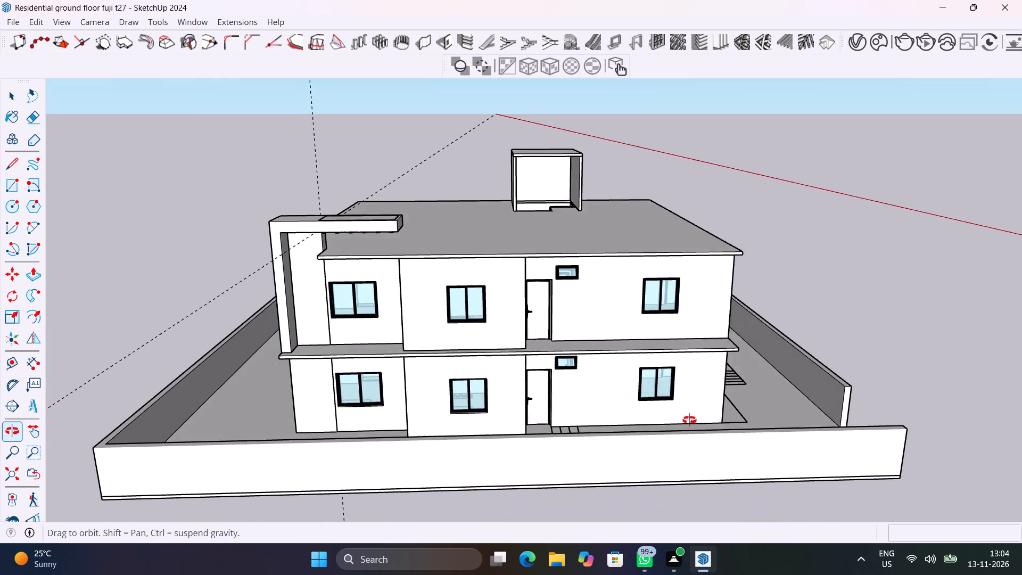
{"action": "middle_click_drag", "start_coordinate": [689, 420], "coordinate": [707, 402], "text": "shift"}
{"action": "scroll", "coordinate": [707, 402], "scroll_direction": "up", "scroll_amount": 4}
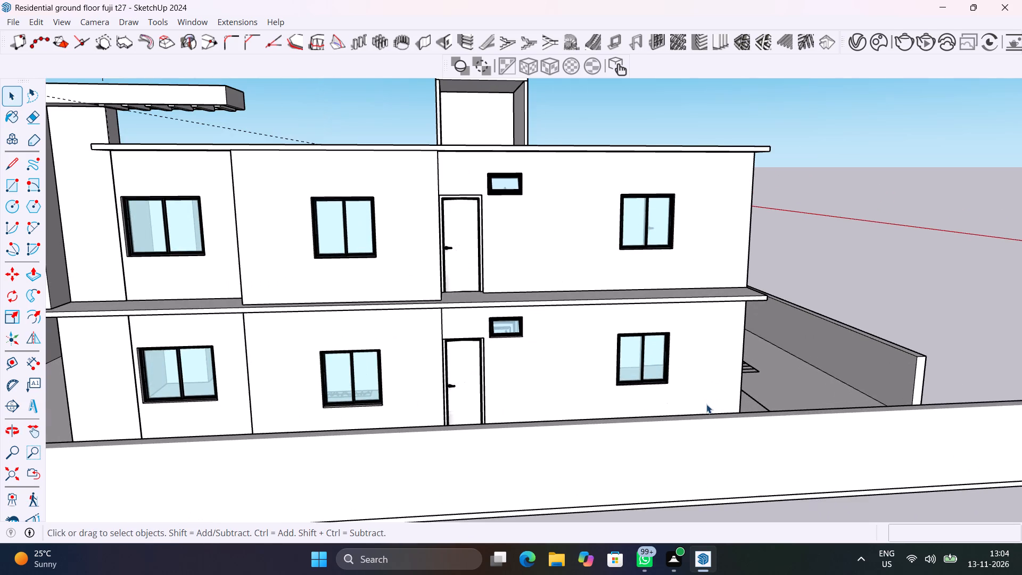
{"action": "middle_click_drag", "start_coordinate": [706, 404], "coordinate": [677, 458], "text": "shift"}
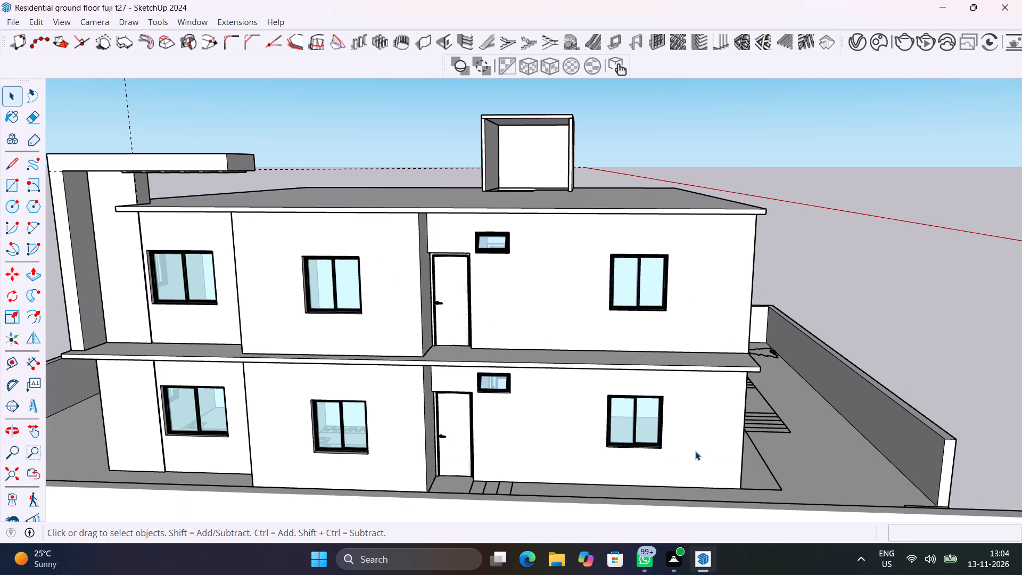
{"action": "middle_click_drag", "start_coordinate": [578, 420], "coordinate": [697, 420], "text": "shift"}
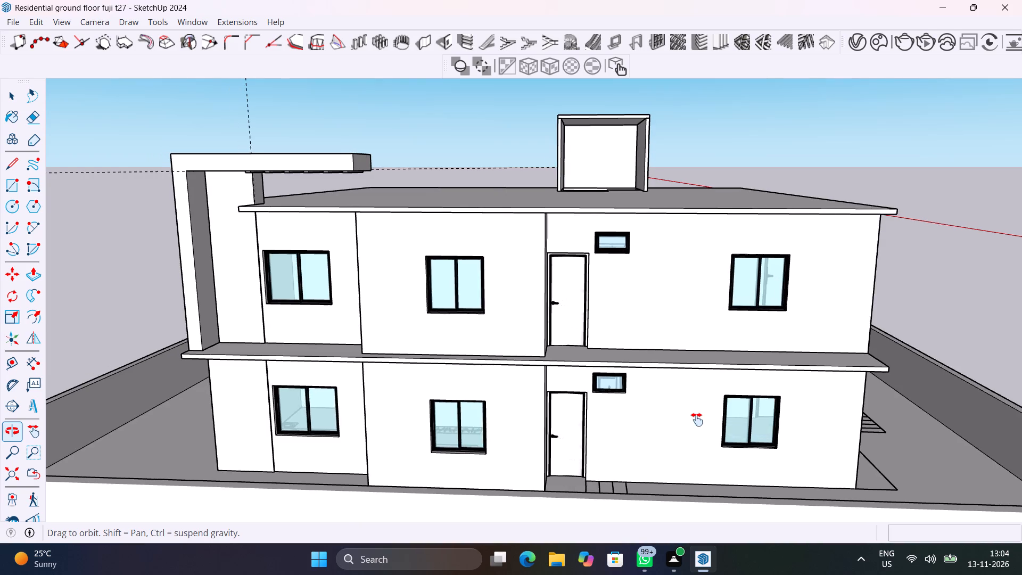
{"action": "middle_click_drag", "start_coordinate": [697, 420], "coordinate": [735, 392], "text": "shift"}
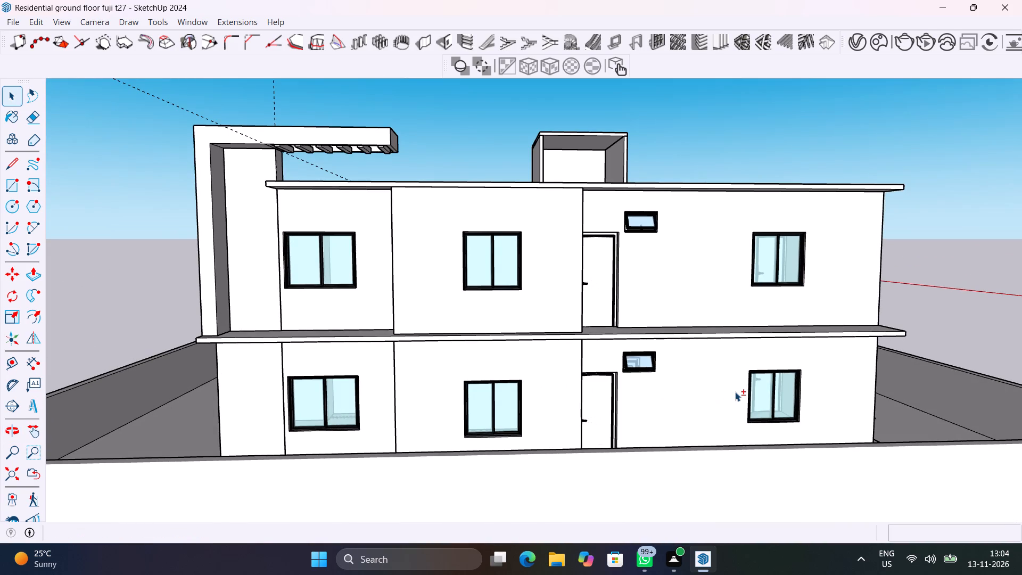
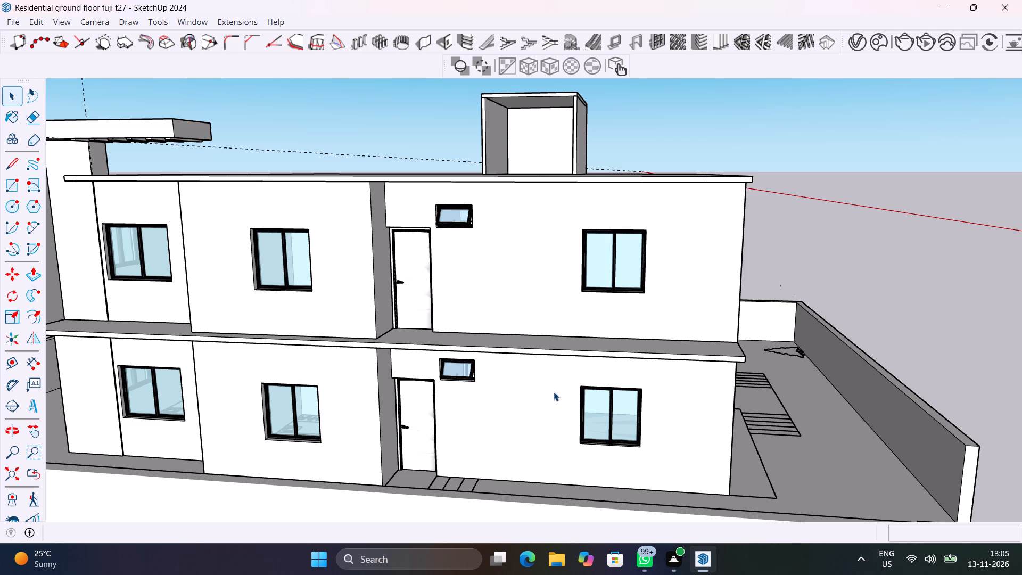
Examine the house around the corner between the two-door elevation and the side with the entrance steps, including the roof and boundary wall.
{"action": "scroll", "coordinate": [645, 426], "scroll_direction": "down", "scroll_amount": 6}
{"action": "middle_click_drag", "start_coordinate": [642, 436], "coordinate": [565, 428]}
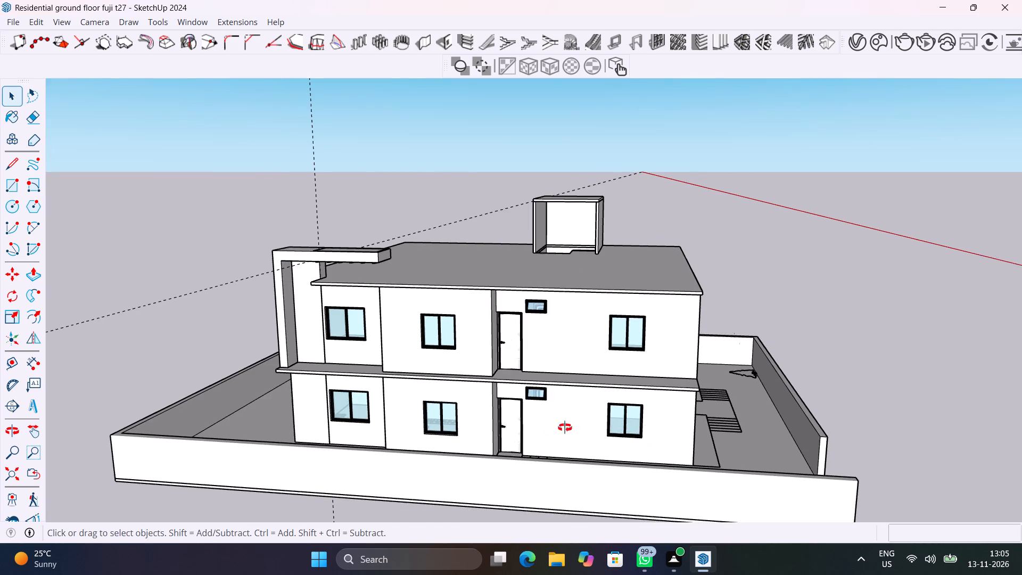
{"action": "middle_click_drag", "start_coordinate": [565, 428], "coordinate": [496, 425]}
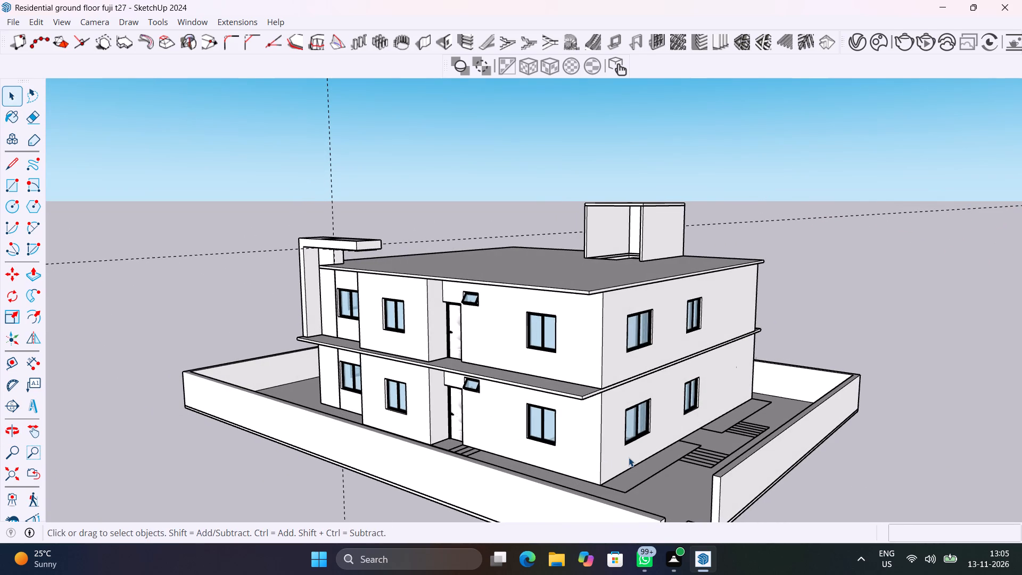
{"action": "scroll", "coordinate": [629, 457], "scroll_direction": "up", "scroll_amount": 2}
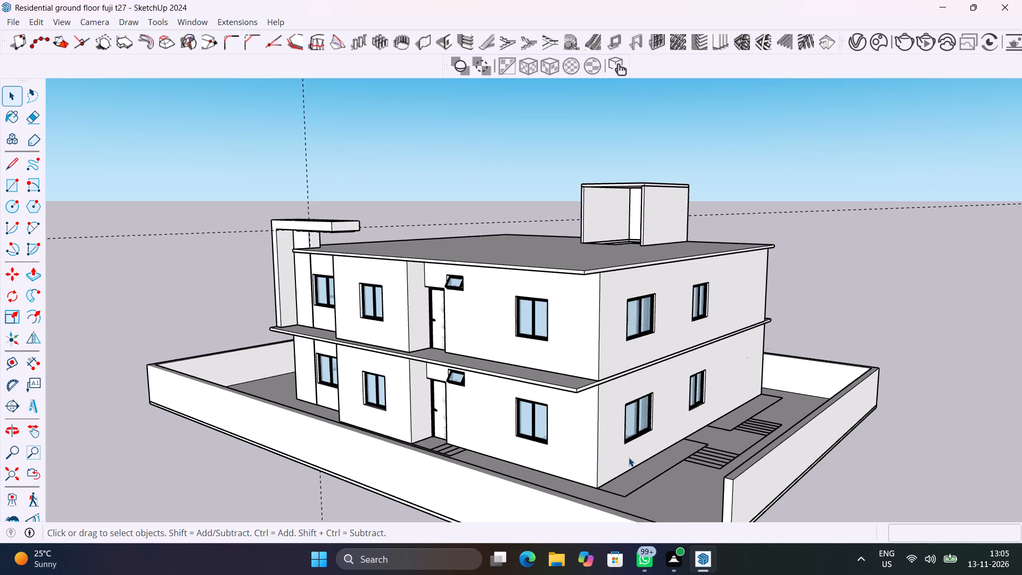
{"action": "scroll", "coordinate": [629, 457], "scroll_direction": "up", "scroll_amount": 5}
{"action": "middle_click_drag", "start_coordinate": [615, 458], "coordinate": [599, 453]}
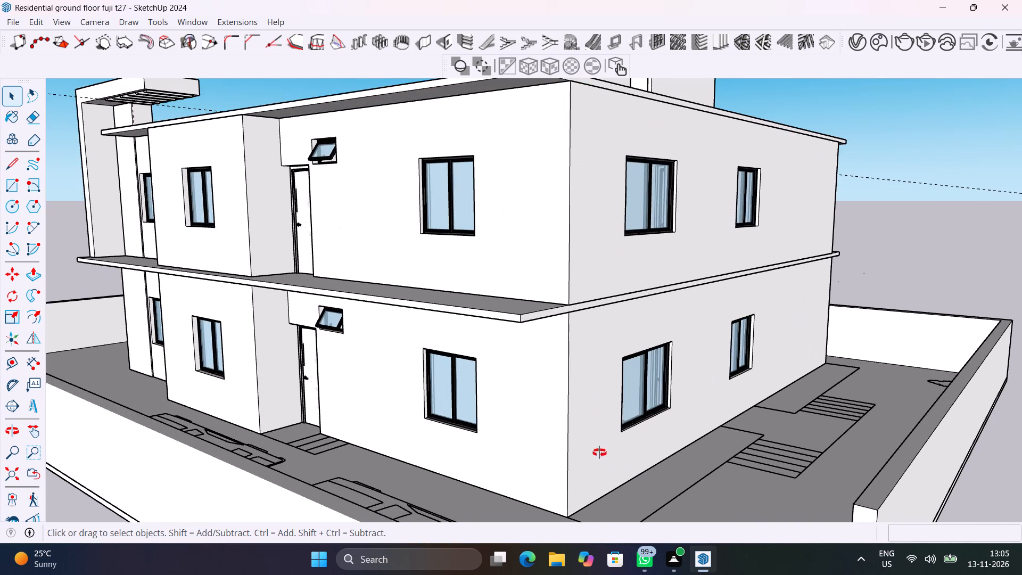
{"action": "middle_click_drag", "start_coordinate": [599, 453], "coordinate": [547, 572]}
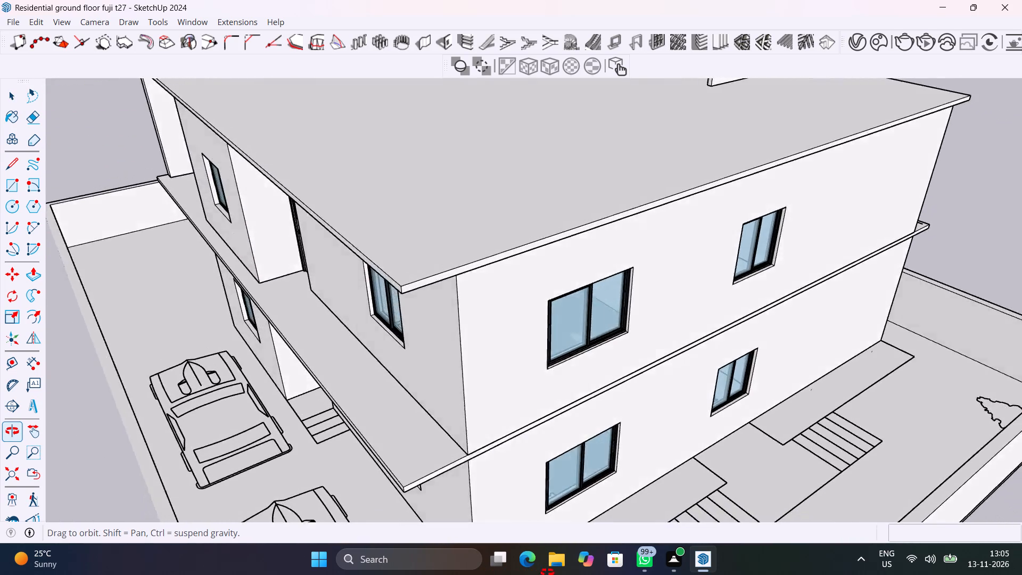
{"action": "middle_click_drag", "start_coordinate": [547, 572], "coordinate": [711, 463]}
{"action": "scroll", "coordinate": [604, 413], "scroll_direction": "down", "scroll_amount": 5}
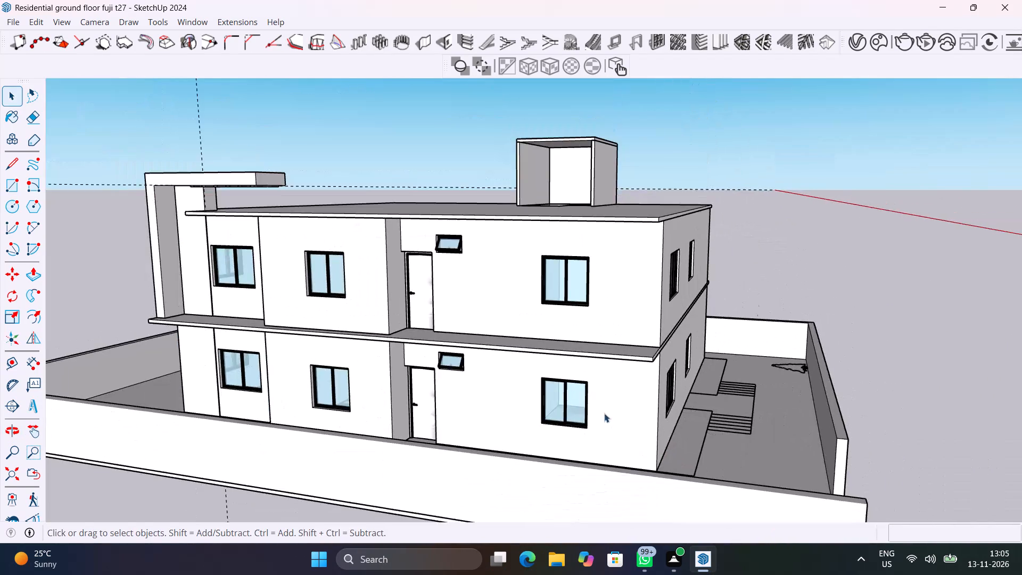
{"action": "middle_click_drag", "start_coordinate": [604, 413], "coordinate": [850, 473]}
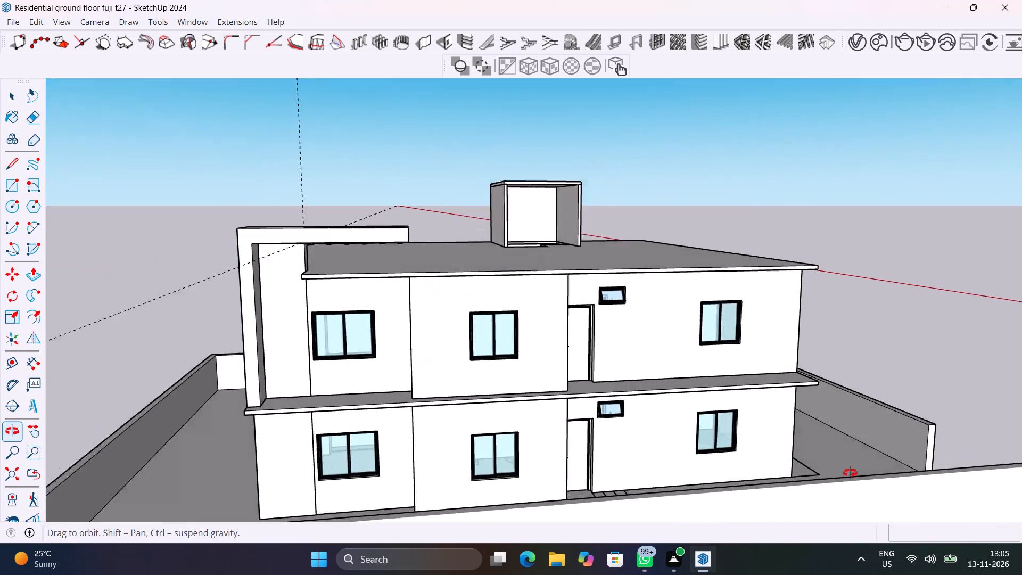
{"action": "middle_click_drag", "start_coordinate": [850, 473], "coordinate": [721, 483]}
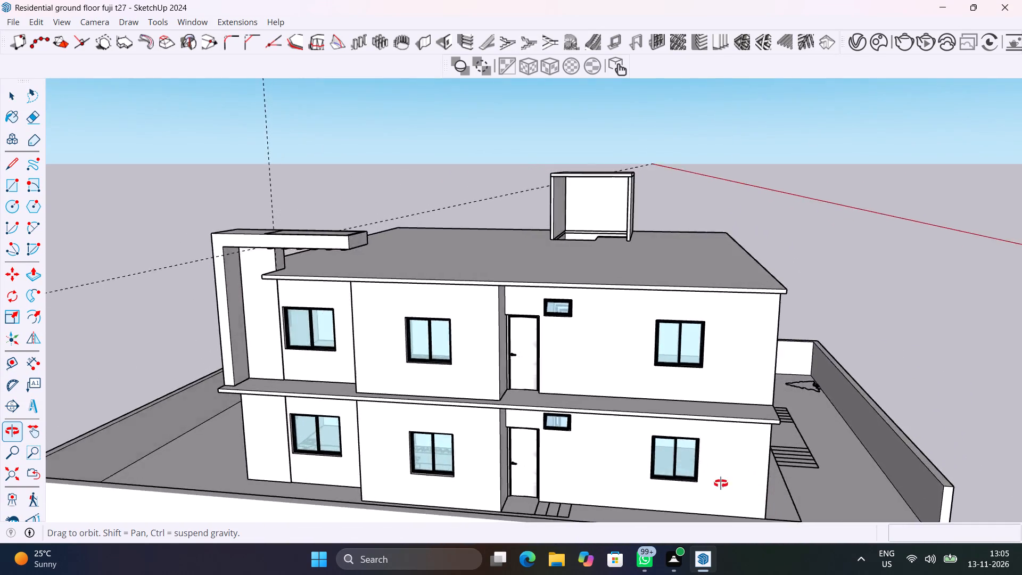
{"action": "middle_click_drag", "start_coordinate": [721, 483], "coordinate": [541, 488]}
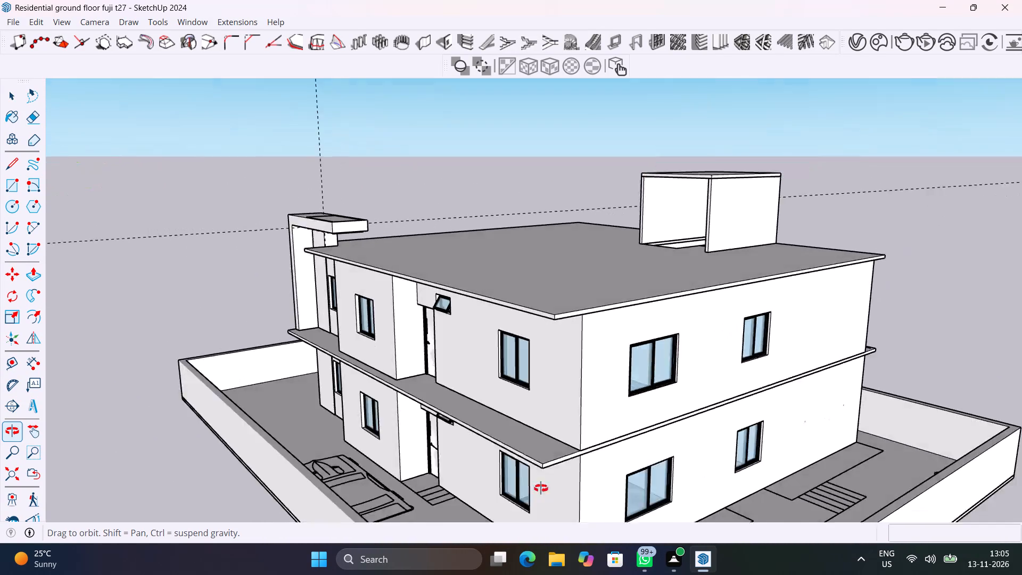
{"action": "middle_click_drag", "start_coordinate": [541, 488], "coordinate": [704, 497]}
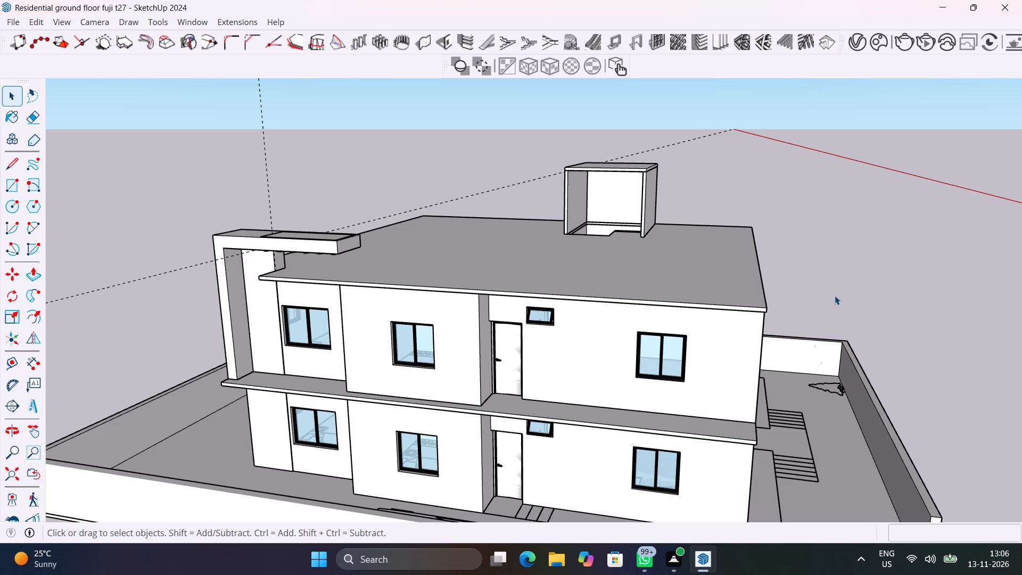
Inspect the doors, small vent windows and sliding windows on both storeys of the two-door elevation at close range.
{"action": "scroll", "coordinate": [518, 414], "scroll_direction": "up", "scroll_amount": 6}
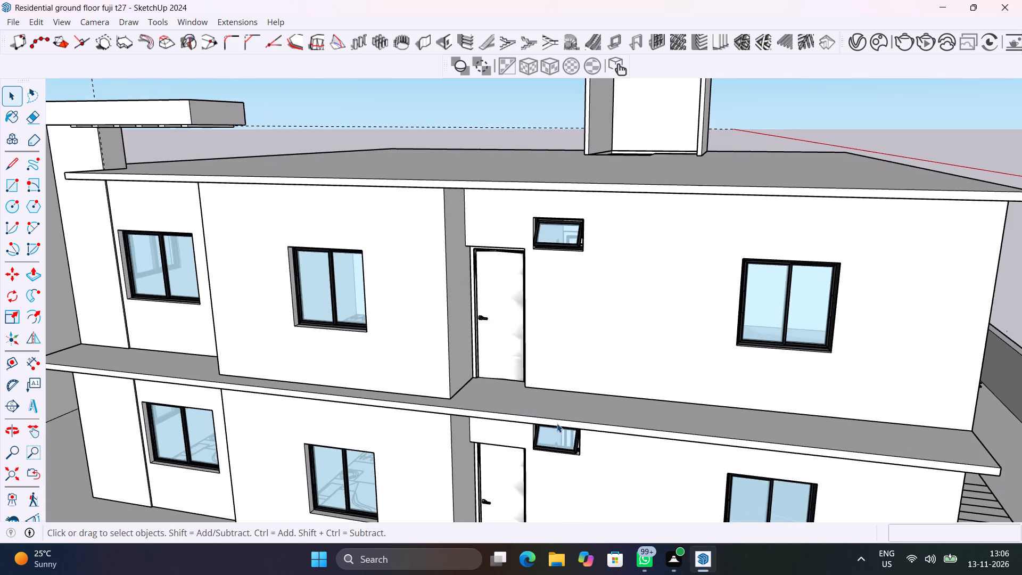
{"action": "middle_click_drag", "start_coordinate": [572, 424], "coordinate": [582, 387]}
{"action": "scroll", "coordinate": [578, 422], "scroll_direction": "up", "scroll_amount": 1}
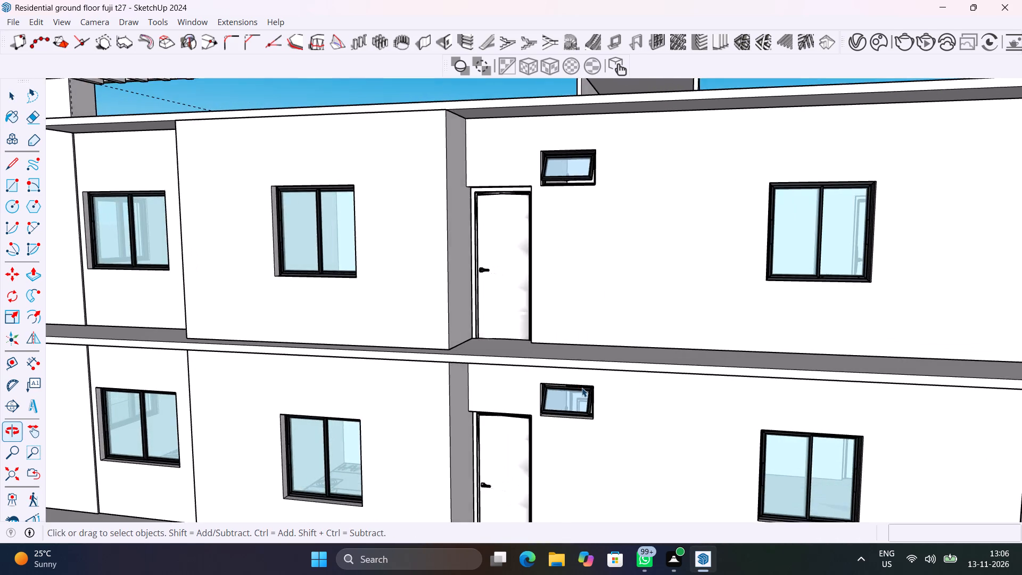
{"action": "scroll", "coordinate": [582, 388], "scroll_direction": "down", "scroll_amount": 7}
{"action": "middle_click_drag", "start_coordinate": [581, 389], "coordinate": [671, 400]}
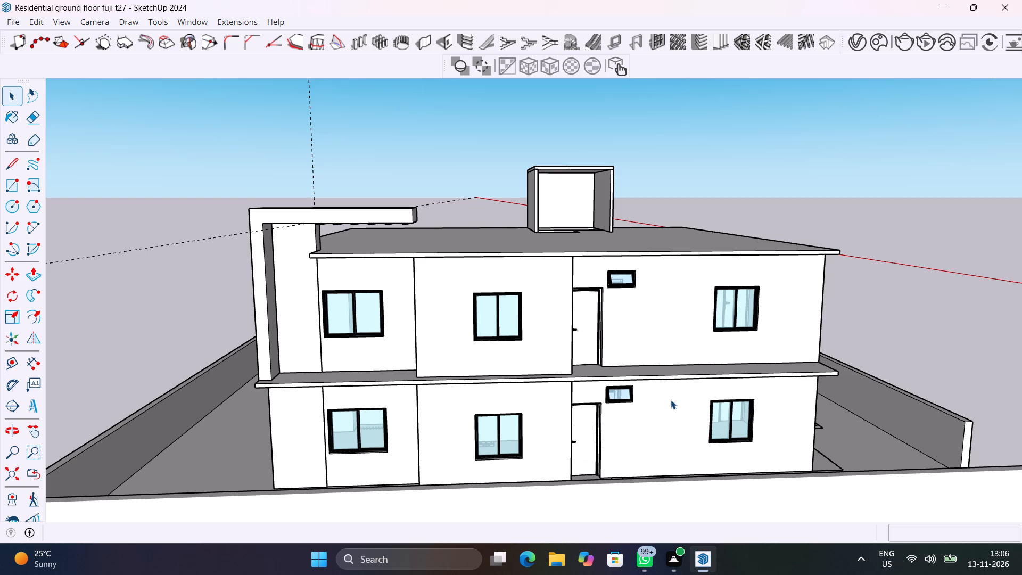
{"action": "scroll", "coordinate": [671, 400], "scroll_direction": "up", "scroll_amount": 5}
{"action": "middle_click_drag", "start_coordinate": [696, 400], "coordinate": [614, 381]}
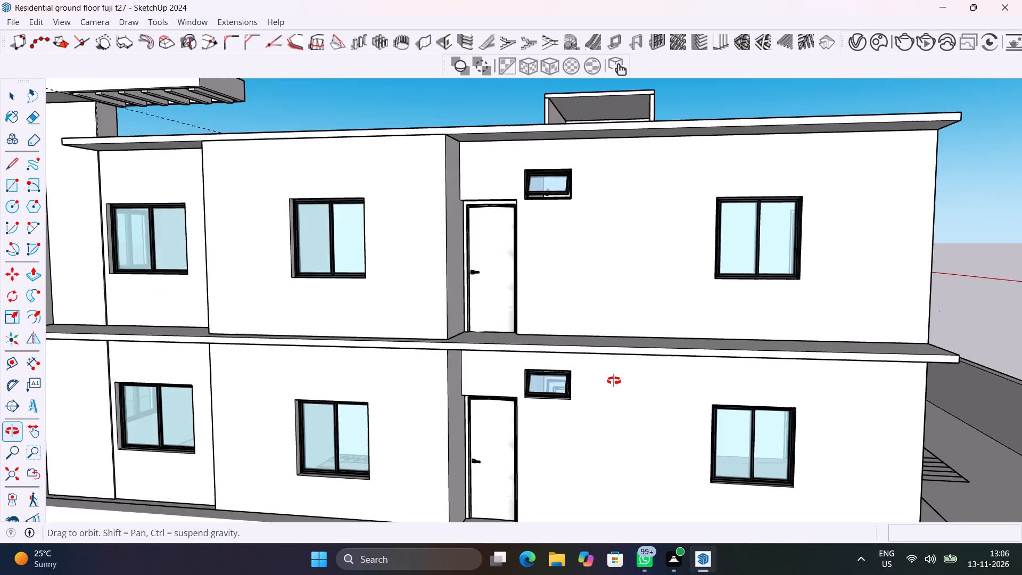
{"action": "middle_click_drag", "start_coordinate": [614, 381], "coordinate": [610, 381]}
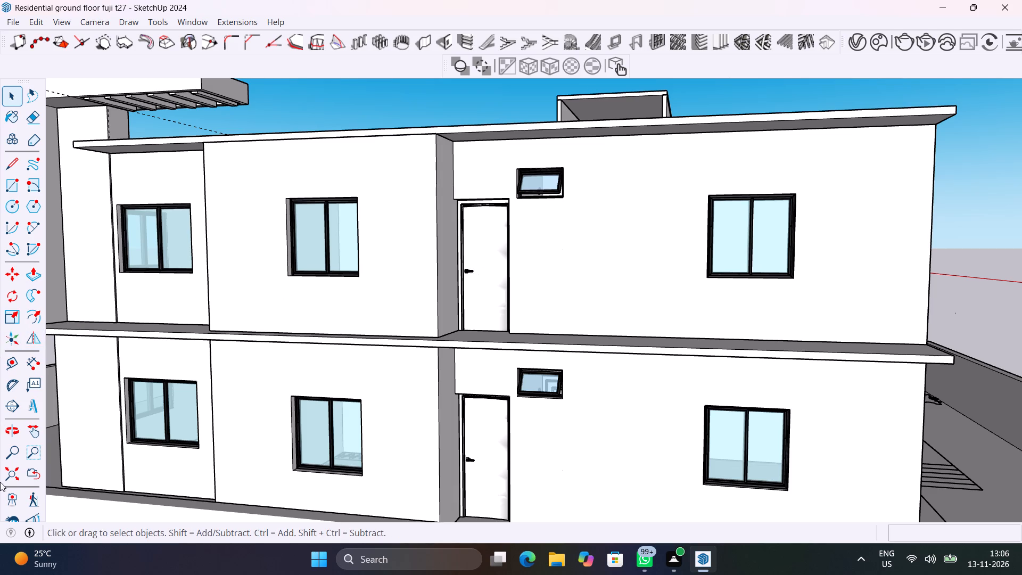
{"action": "scroll", "coordinate": [543, 366], "scroll_direction": "down", "scroll_amount": 4}
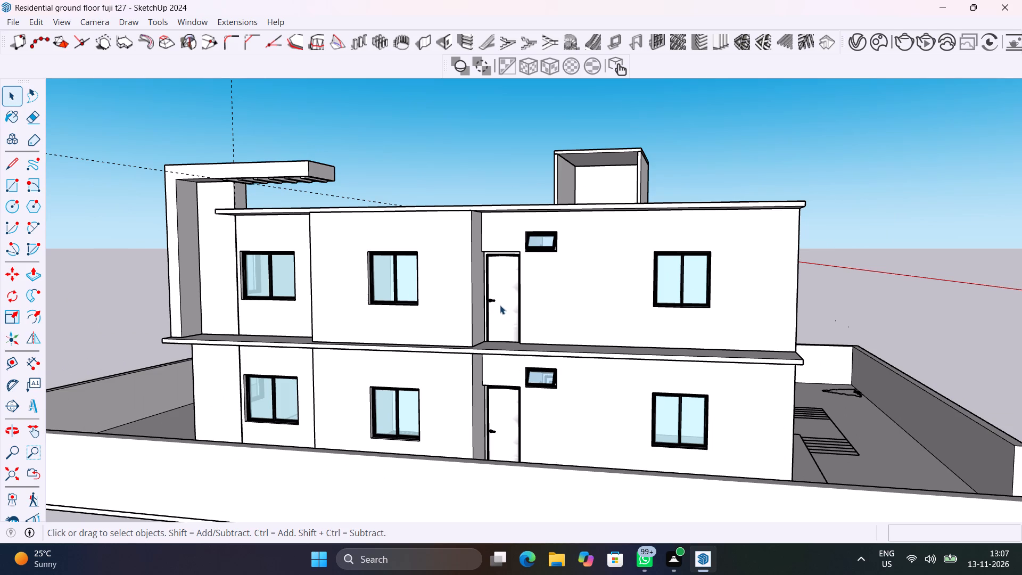
{"action": "scroll", "coordinate": [499, 303], "scroll_direction": "up", "scroll_amount": 4}
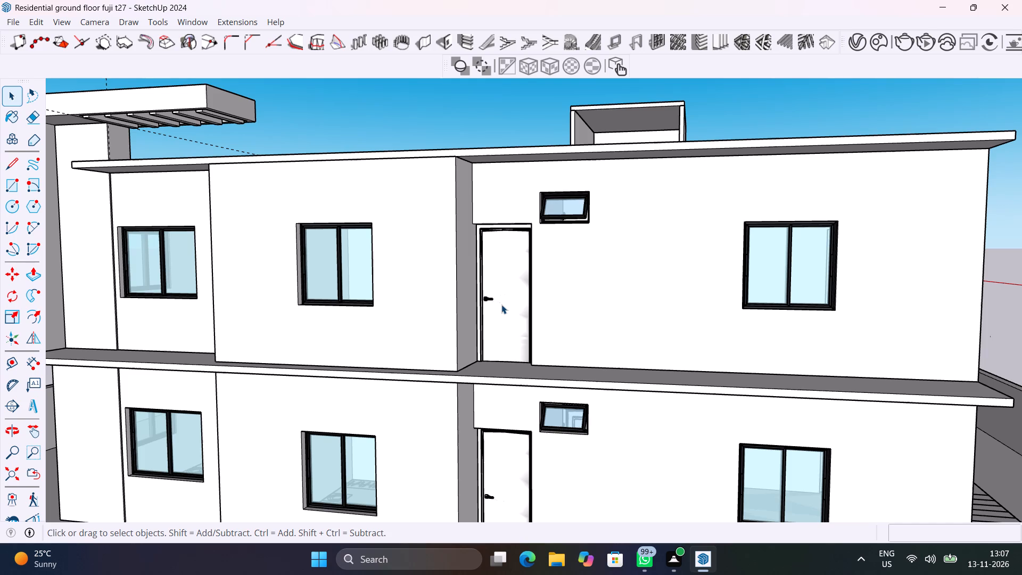
{"action": "middle_click_drag", "start_coordinate": [501, 305], "coordinate": [423, 303]}
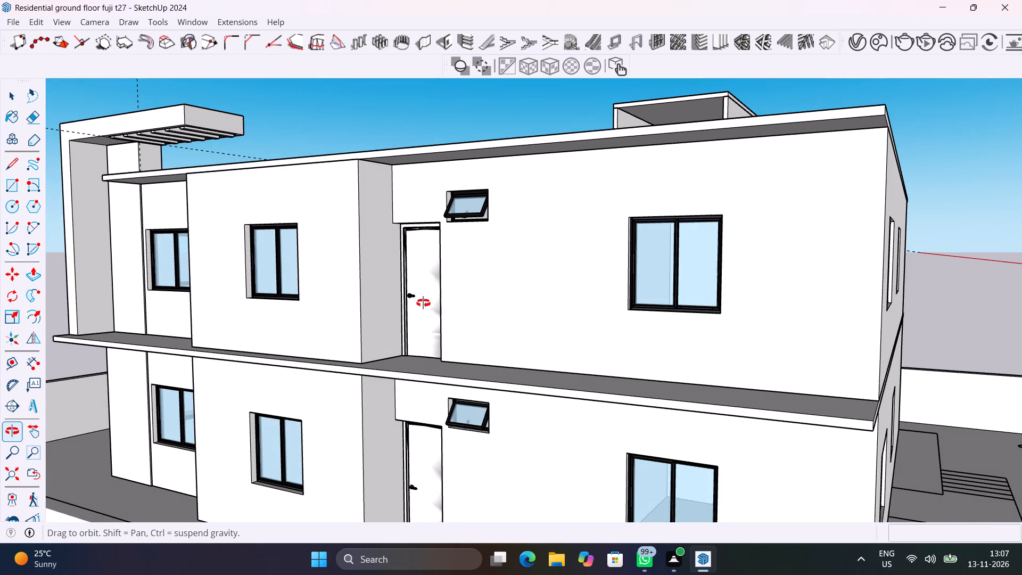
{"action": "middle_click_drag", "start_coordinate": [423, 303], "coordinate": [428, 317]}
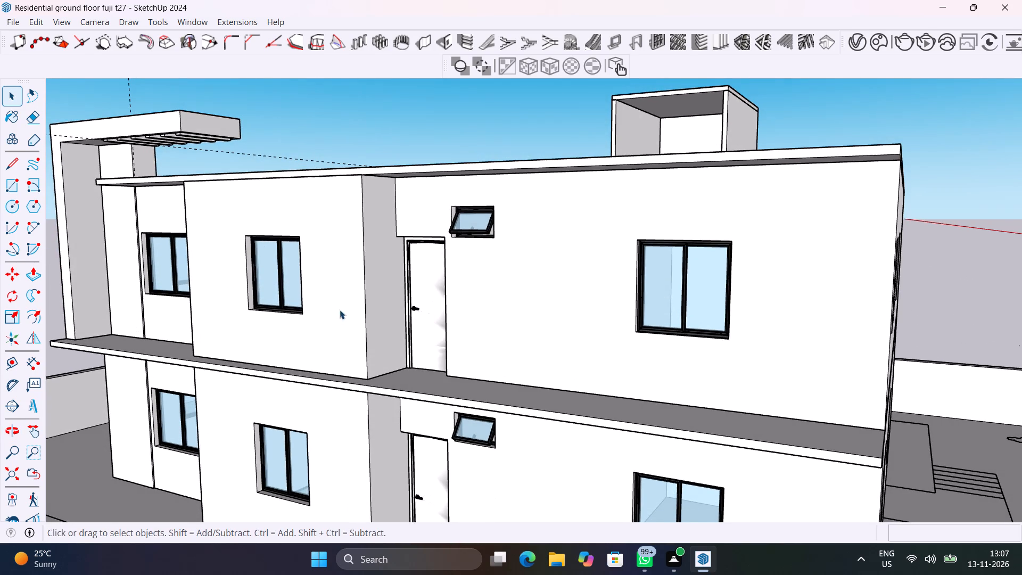
Inspect the upper-floor window beside the corner frame and the room behind it, and review the whole elevation with its boundary wall.
{"action": "middle_click_drag", "start_coordinate": [302, 307], "coordinate": [468, 326]}
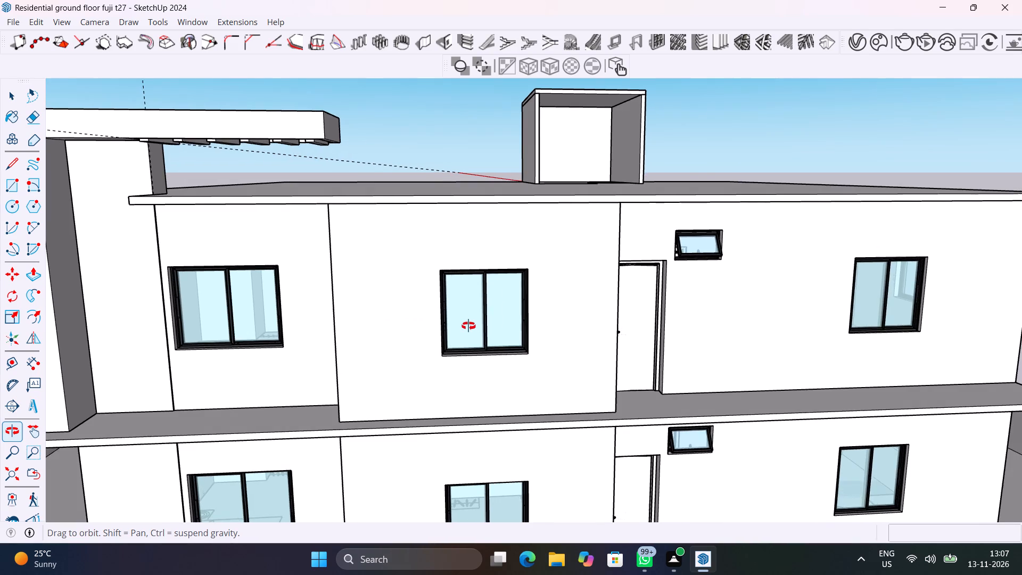
{"action": "middle_click_drag", "start_coordinate": [468, 326], "coordinate": [531, 328]}
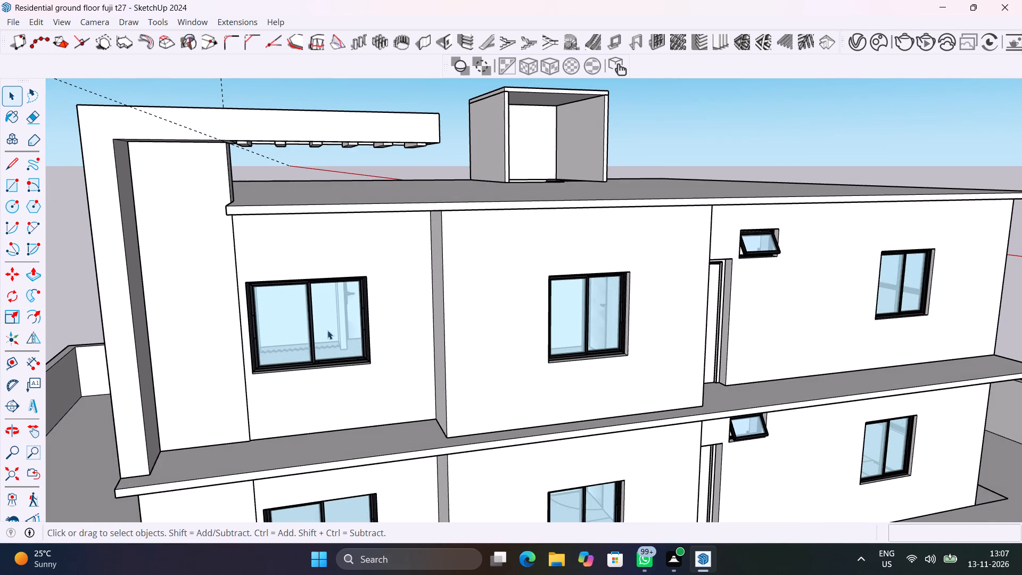
{"action": "scroll", "coordinate": [341, 328], "scroll_direction": "up", "scroll_amount": 5}
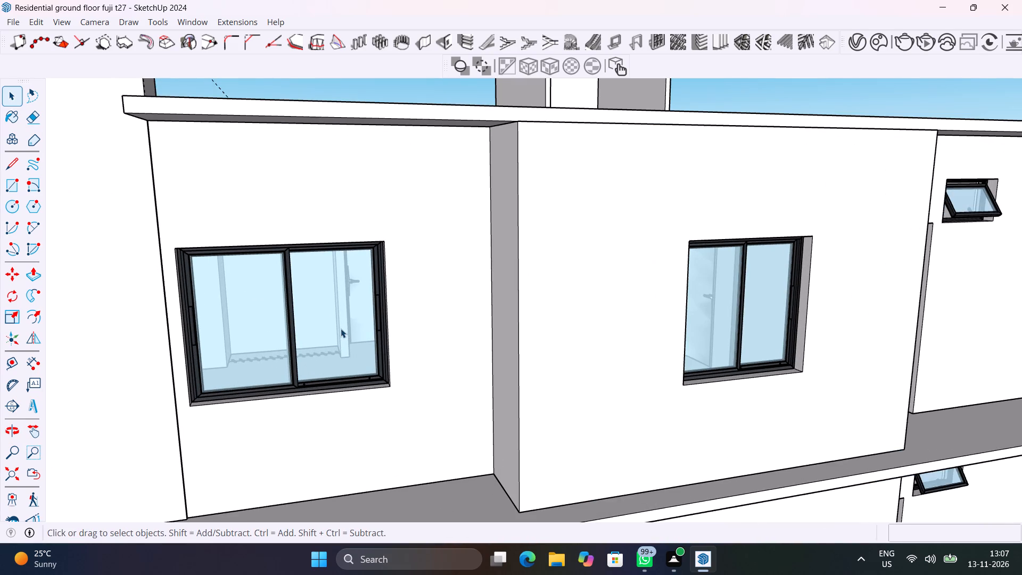
{"action": "scroll", "coordinate": [341, 328], "scroll_direction": "up", "scroll_amount": 7}
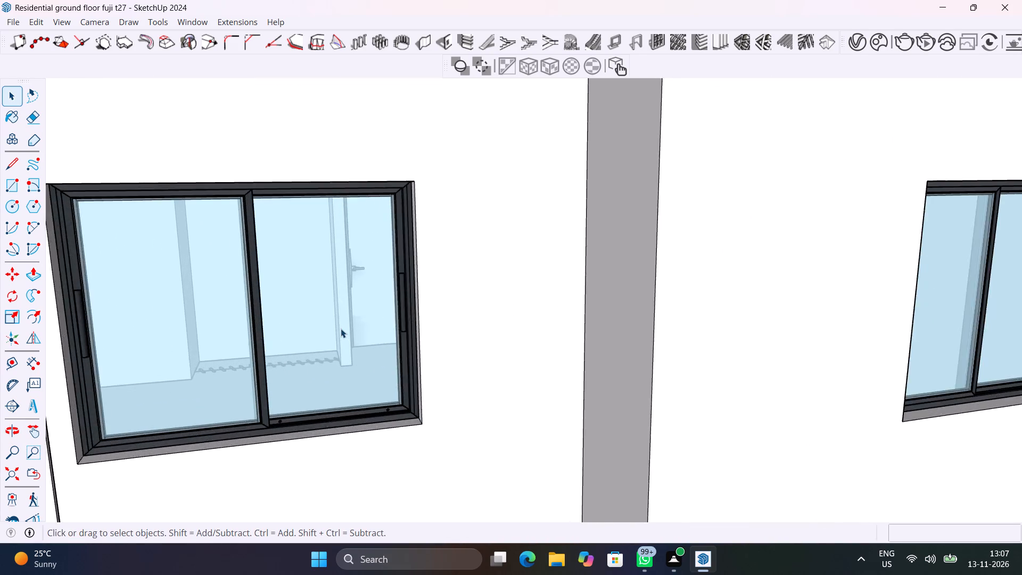
{"action": "scroll", "coordinate": [341, 328], "scroll_direction": "up", "scroll_amount": 20}
{"action": "scroll", "coordinate": [341, 328], "scroll_direction": "up", "scroll_amount": 9}
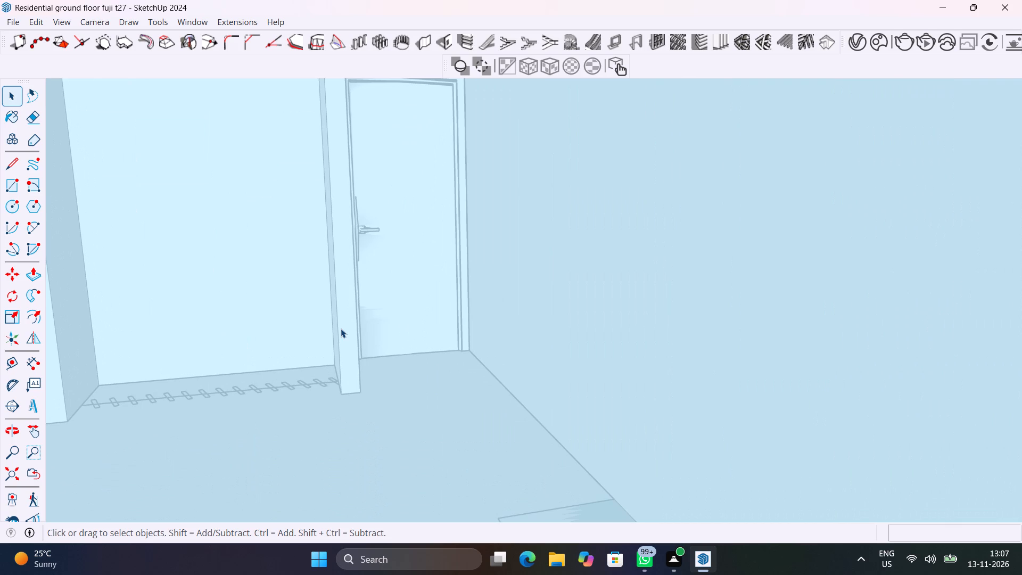
{"action": "scroll", "coordinate": [341, 328], "scroll_direction": "down", "scroll_amount": 6}
{"action": "left_click", "coordinate": [8, 472]}
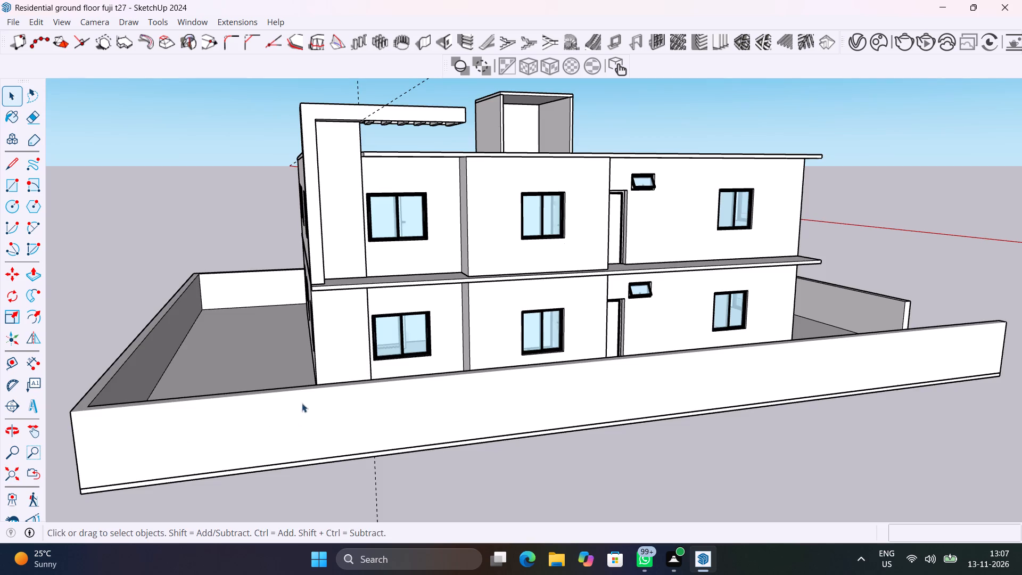
{"action": "middle_click_drag", "start_coordinate": [420, 366], "coordinate": [289, 373]}
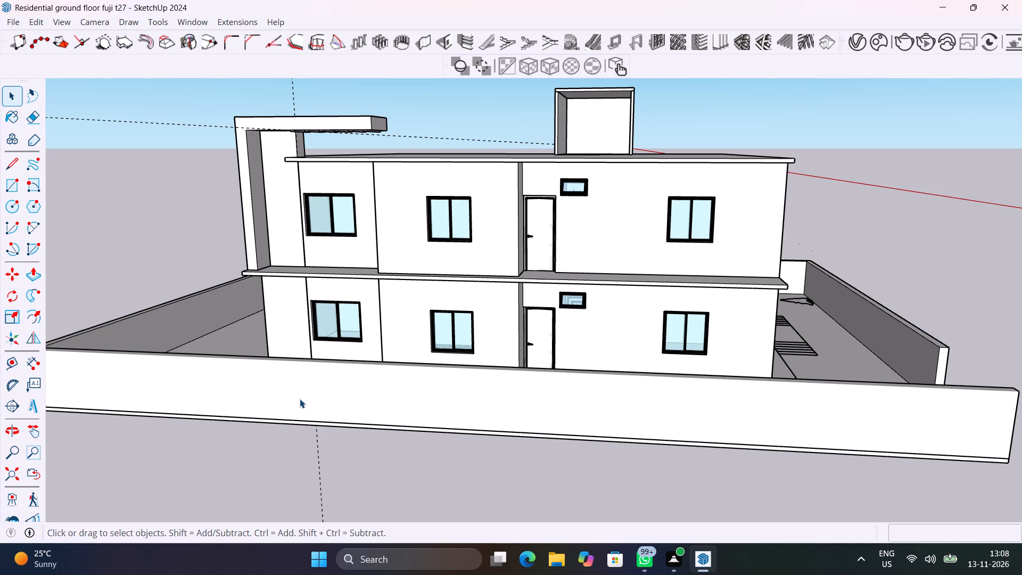
{"action": "scroll", "coordinate": [300, 399], "scroll_direction": "down", "scroll_amount": 2}
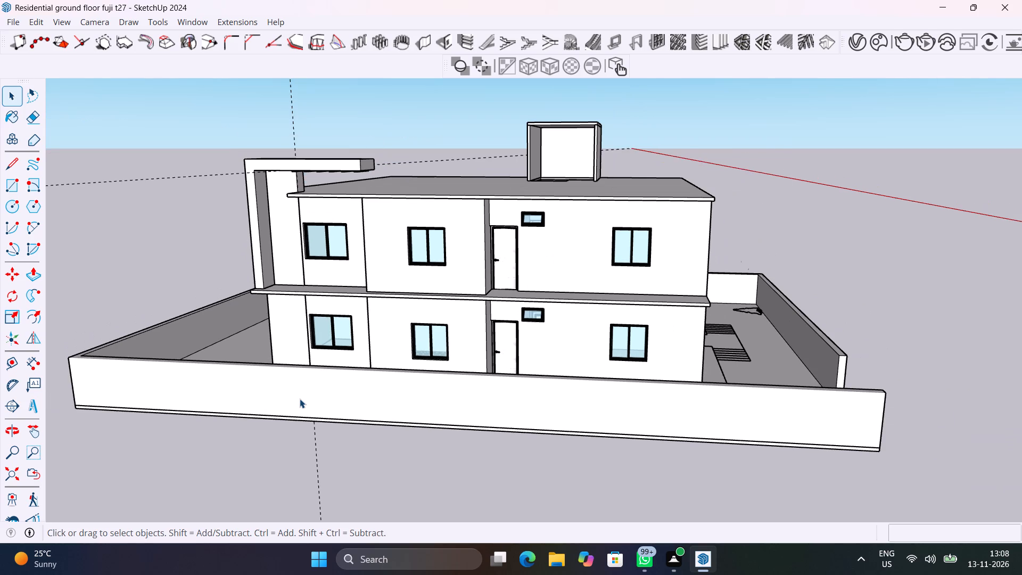
{"action": "middle_click_drag", "start_coordinate": [299, 399], "coordinate": [405, 426]}
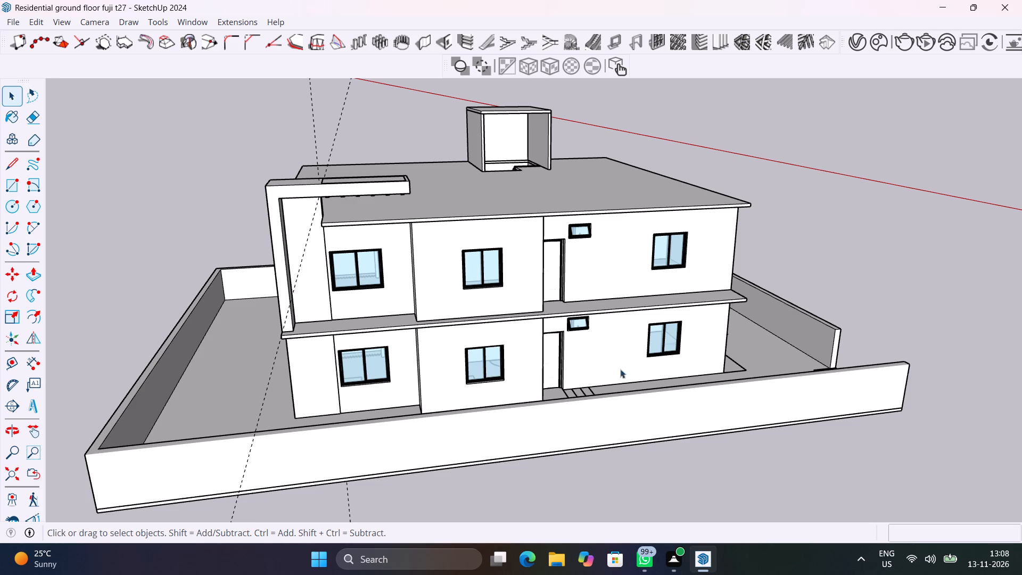
{"action": "scroll", "coordinate": [406, 280], "scroll_direction": "up", "scroll_amount": 1}
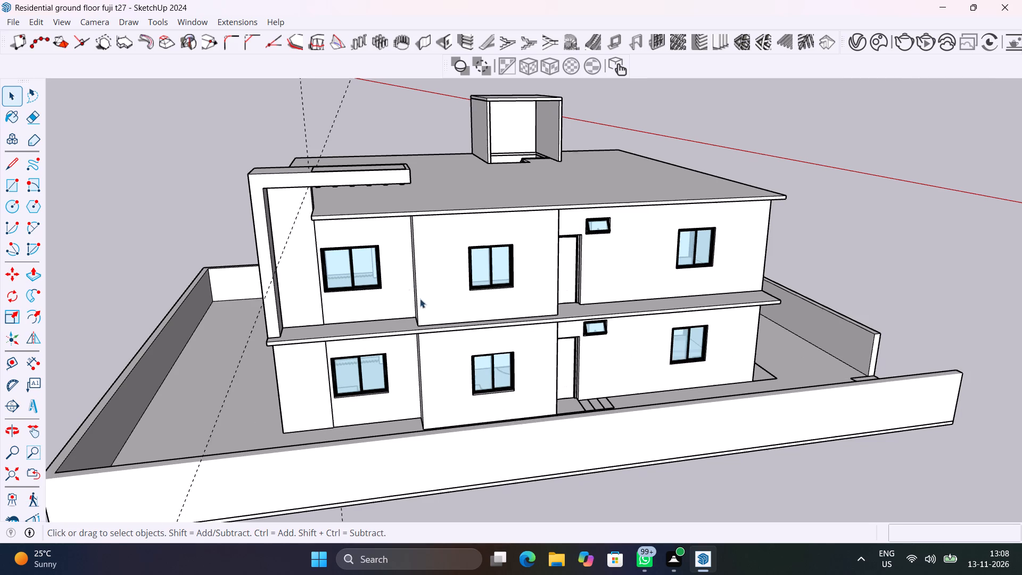
{"action": "scroll", "coordinate": [517, 357], "scroll_direction": "up", "scroll_amount": 4}
{"action": "middle_click_drag", "start_coordinate": [517, 357], "coordinate": [342, 343]}
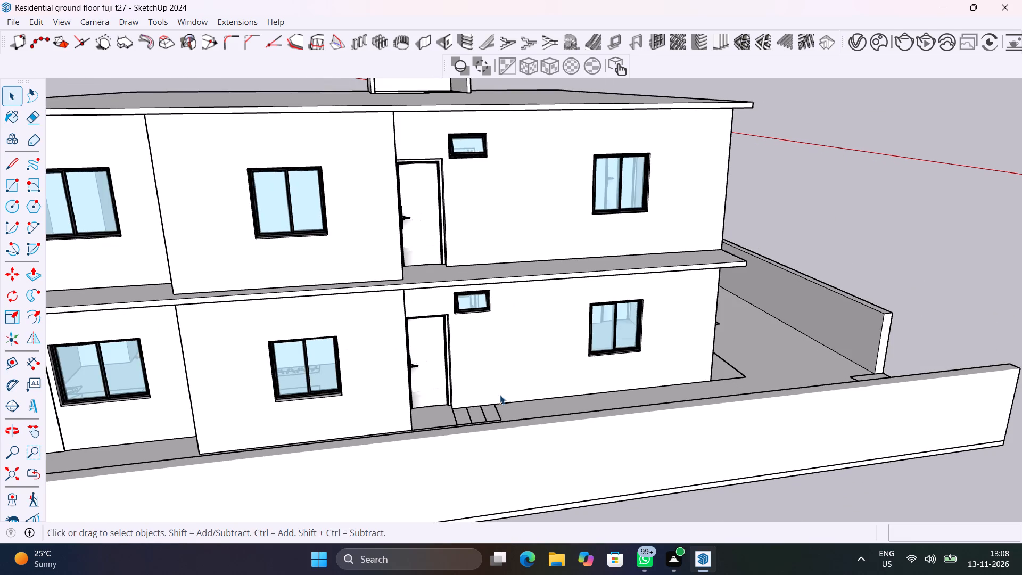
{"action": "scroll", "coordinate": [500, 395], "scroll_direction": "down", "scroll_amount": 6}
Save the house model.
{"action": "key", "text": "ctrl+s"}
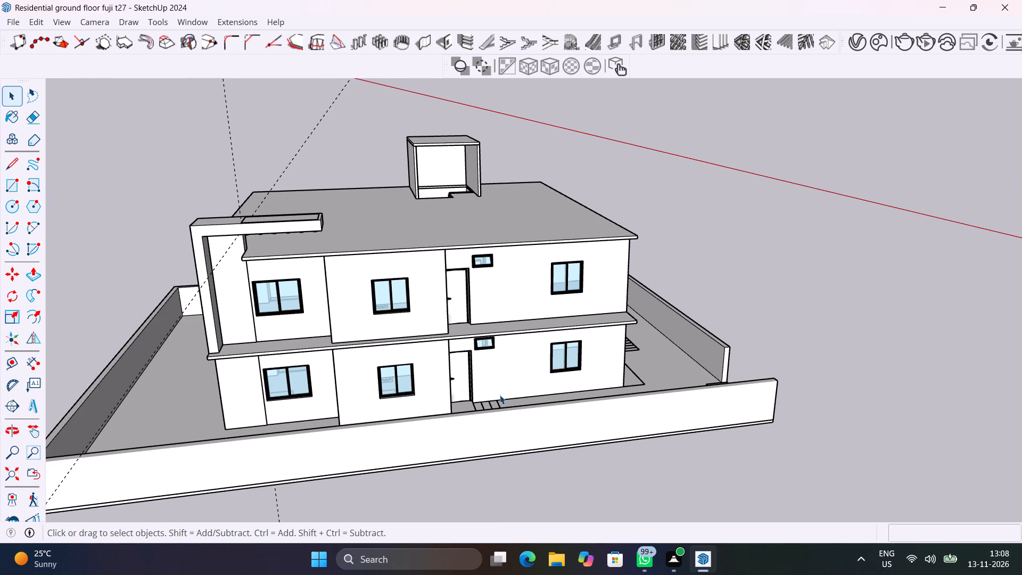
Examine the two-door elevation from above, checking the roof, the projecting floor slab, the corner frame and the parking side.
{"action": "scroll", "coordinate": [500, 395], "scroll_direction": "up", "scroll_amount": 3}
{"action": "middle_click_drag", "start_coordinate": [500, 395], "coordinate": [439, 388]}
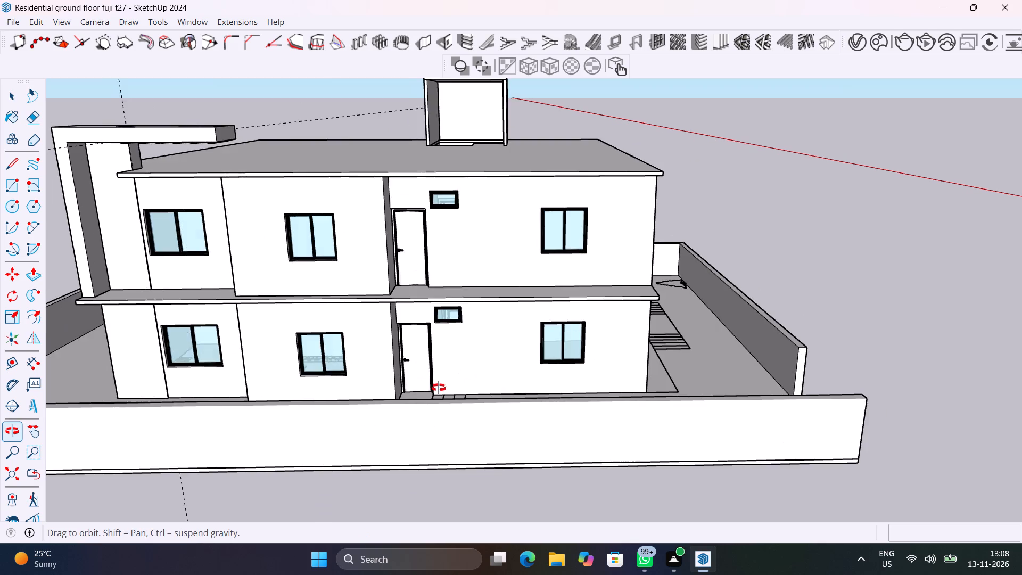
{"action": "middle_click_drag", "start_coordinate": [439, 388], "coordinate": [491, 420]}
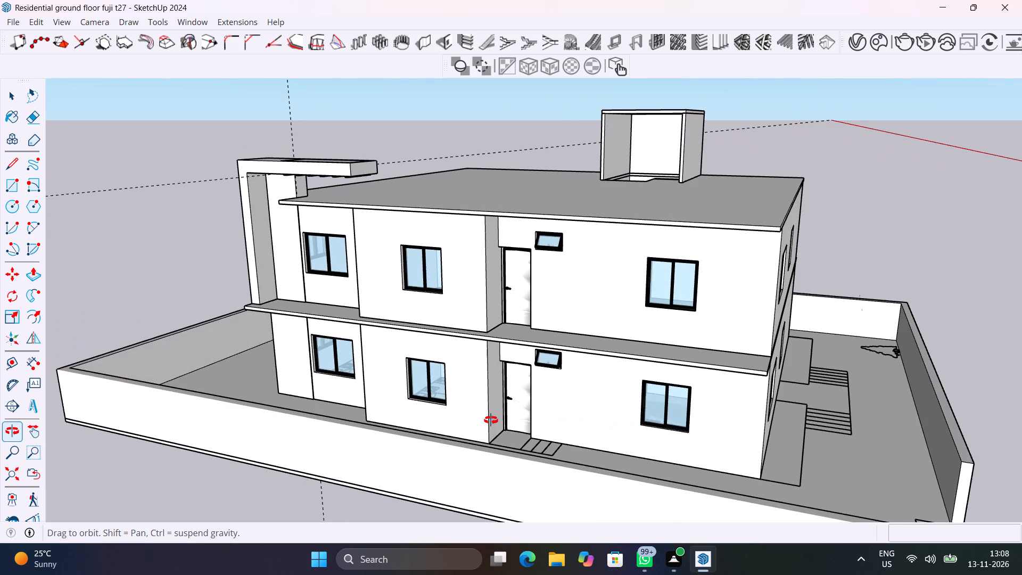
{"action": "middle_click_drag", "start_coordinate": [491, 420], "coordinate": [564, 473]}
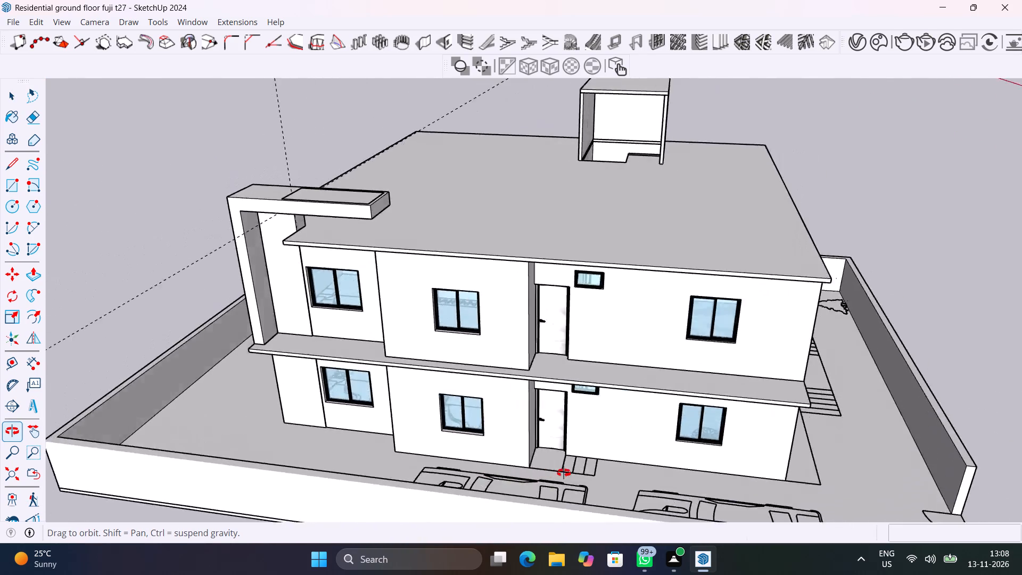
{"action": "middle_click_drag", "start_coordinate": [564, 473], "coordinate": [699, 473]}
{"action": "scroll", "coordinate": [823, 317], "scroll_direction": "up", "scroll_amount": 3}
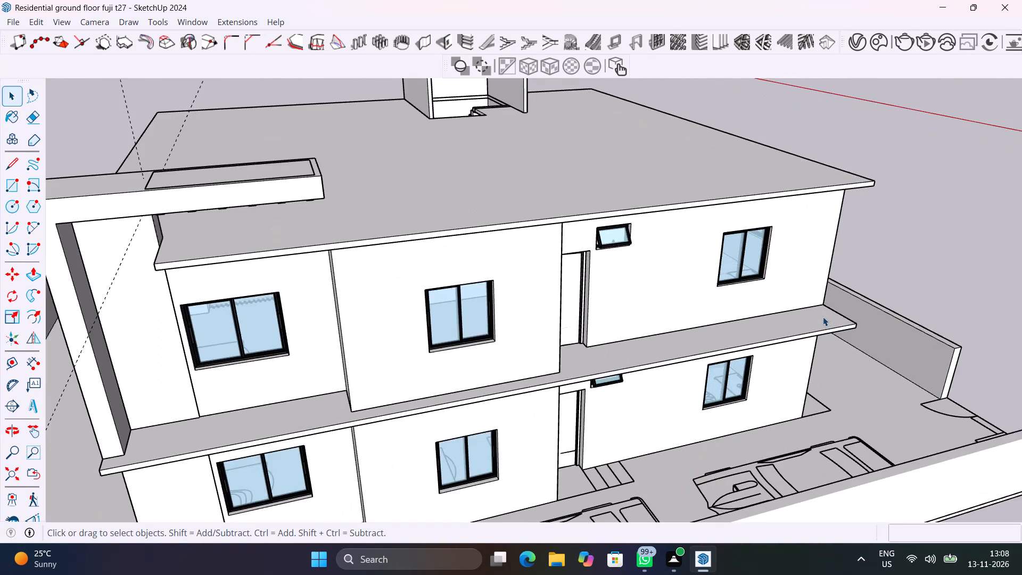
Examine the door end of the two-door elevation, including its windows, vents, projecting slab and the side yard with entrance steps.
{"action": "scroll", "coordinate": [823, 317], "scroll_direction": "up", "scroll_amount": 3}
{"action": "middle_click_drag", "start_coordinate": [704, 448], "coordinate": [595, 450], "text": "shift"}
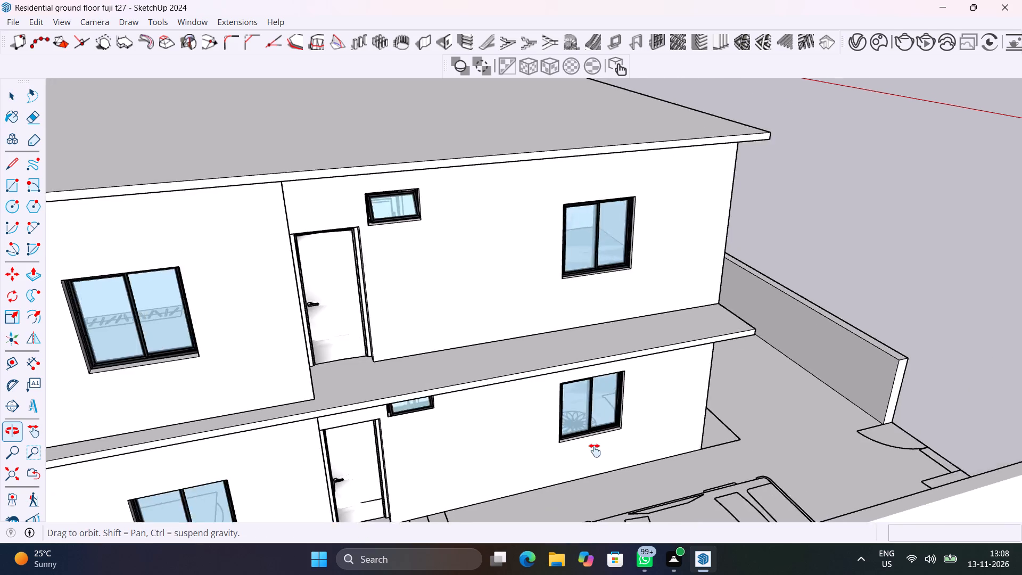
{"action": "middle_click_drag", "start_coordinate": [595, 450], "coordinate": [455, 436], "text": "shift"}
{"action": "scroll", "coordinate": [455, 436], "scroll_direction": "up", "scroll_amount": 1}
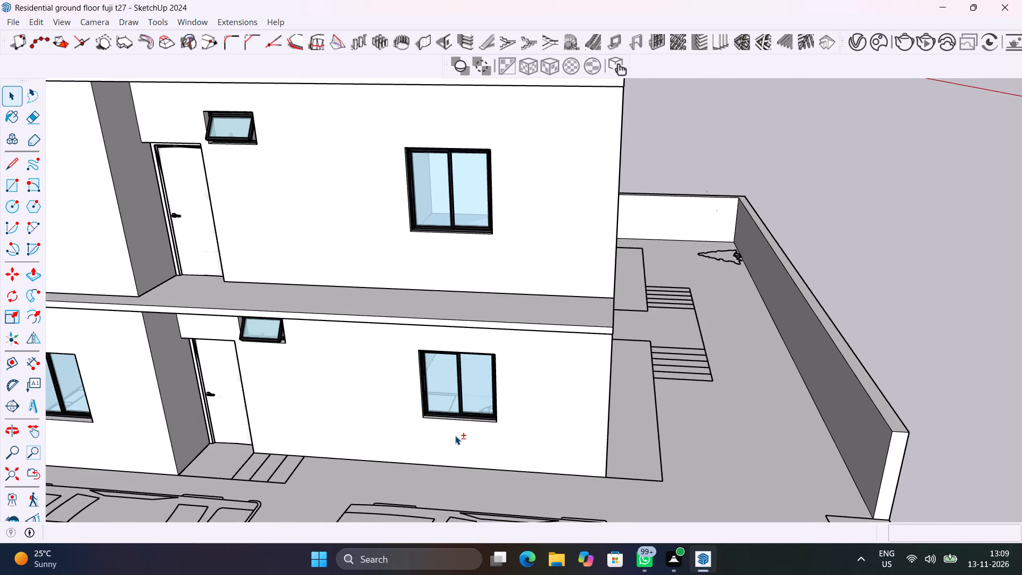
{"action": "scroll", "coordinate": [455, 436], "scroll_direction": "down", "scroll_amount": 8}
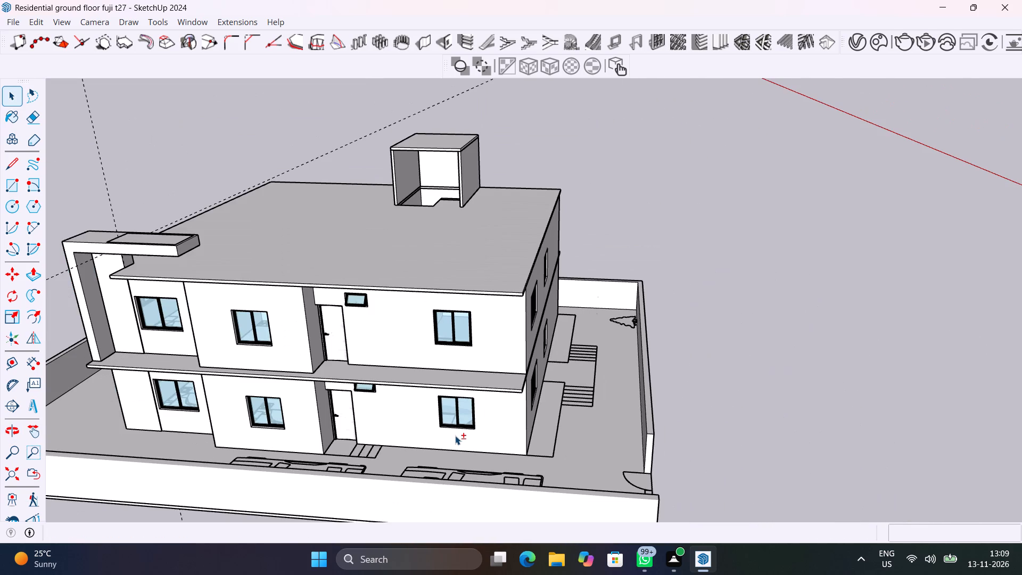
Review the whole two-door elevation, focusing on the corner frame with slatted beam, the projecting upper-floor wall and the roof edge.
{"action": "middle_click_drag", "start_coordinate": [475, 476], "coordinate": [539, 489], "text": "shift"}
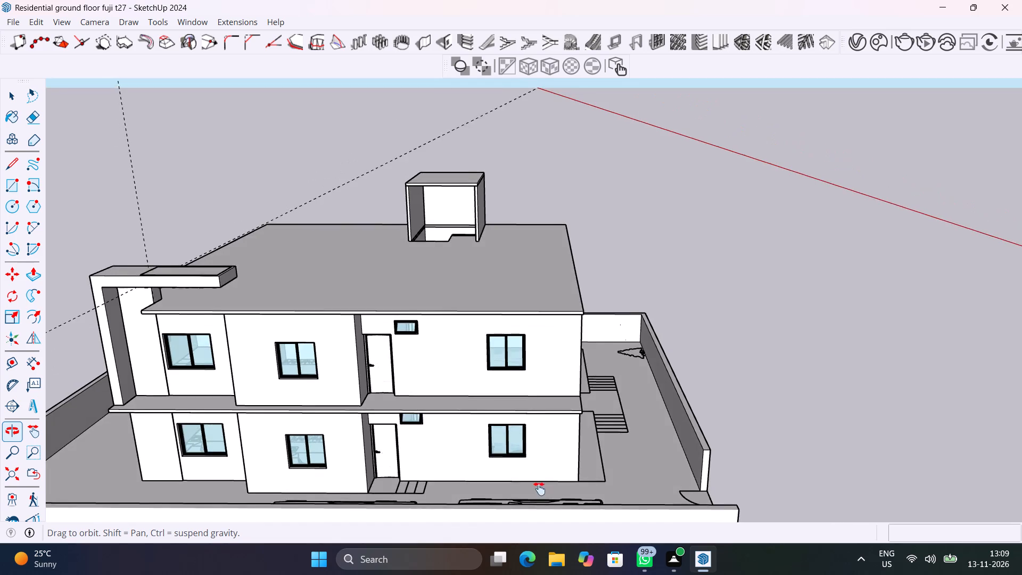
{"action": "middle_click_drag", "start_coordinate": [539, 489], "coordinate": [647, 487], "text": "shift"}
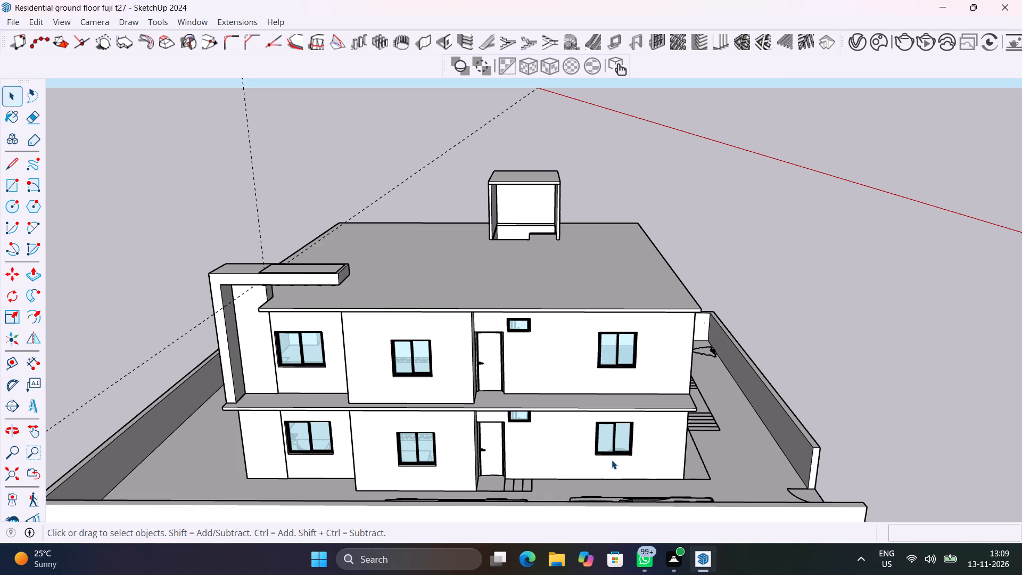
{"action": "middle_click_drag", "start_coordinate": [550, 404], "coordinate": [510, 346]}
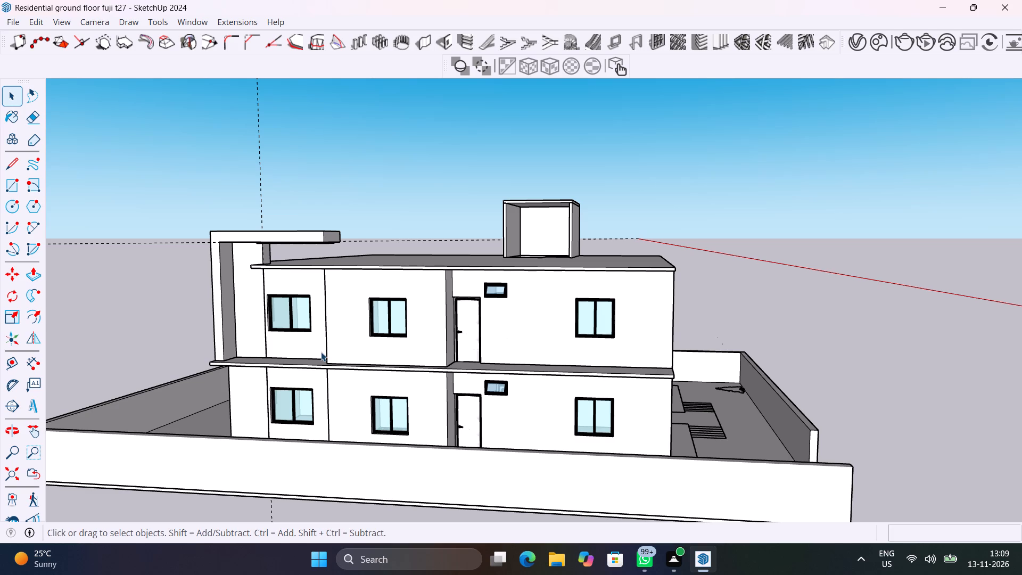
{"action": "scroll", "coordinate": [352, 348], "scroll_direction": "up", "scroll_amount": 5}
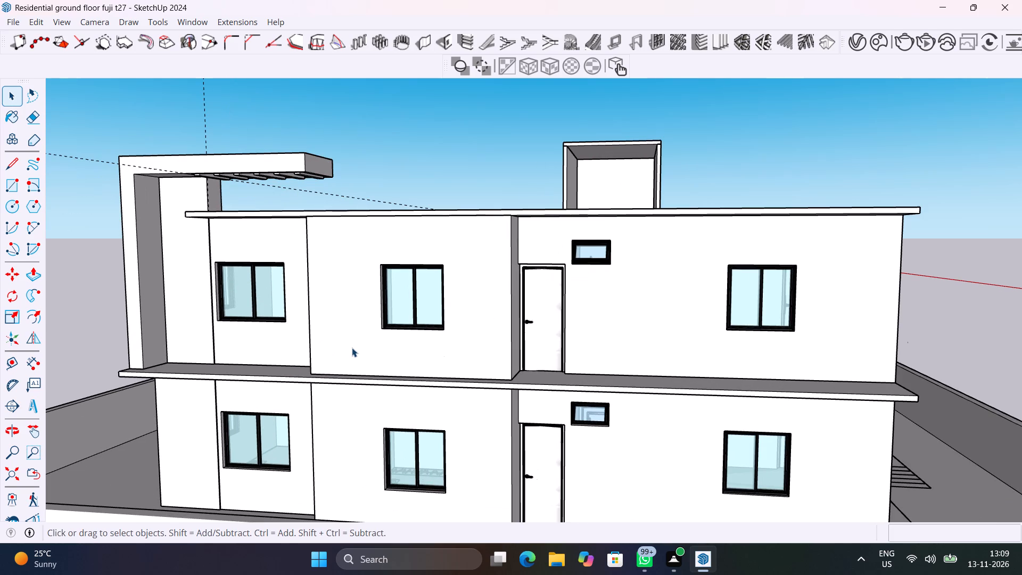
{"action": "scroll", "coordinate": [352, 348], "scroll_direction": "up", "scroll_amount": 2}
{"action": "middle_click_drag", "start_coordinate": [360, 356], "coordinate": [490, 362]}
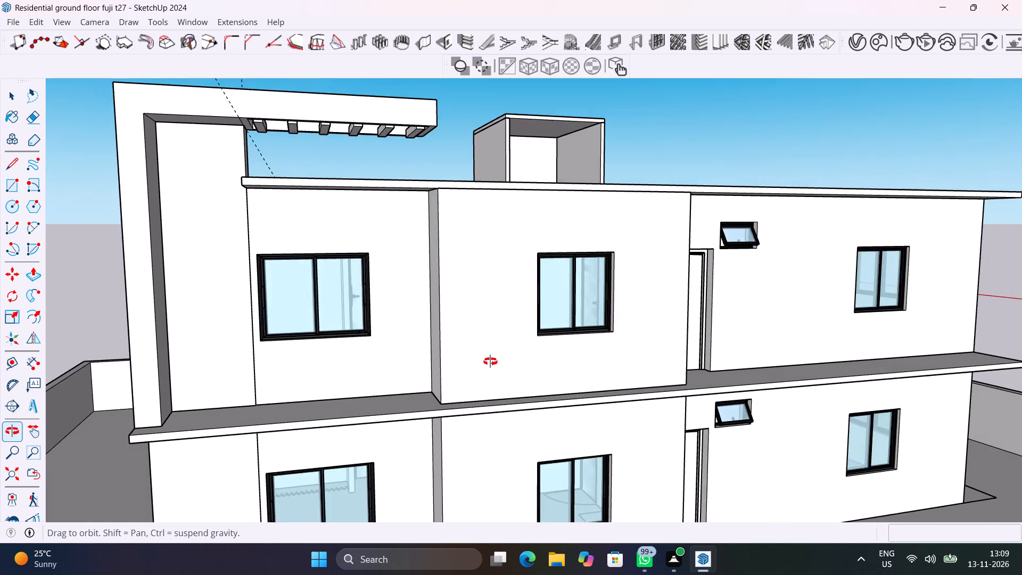
{"action": "middle_click_drag", "start_coordinate": [490, 362], "coordinate": [451, 380]}
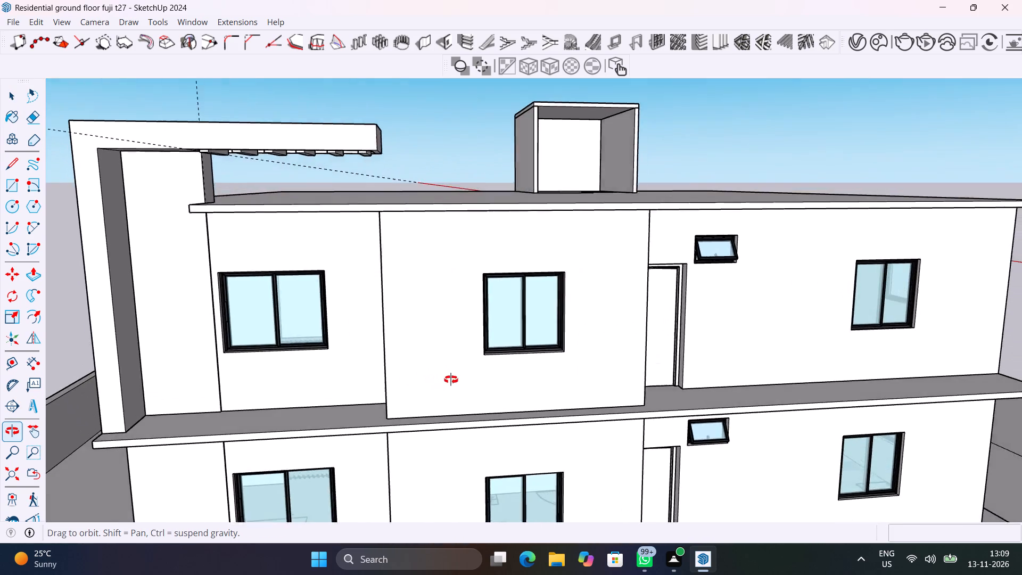
{"action": "middle_click_drag", "start_coordinate": [451, 380], "coordinate": [504, 385]}
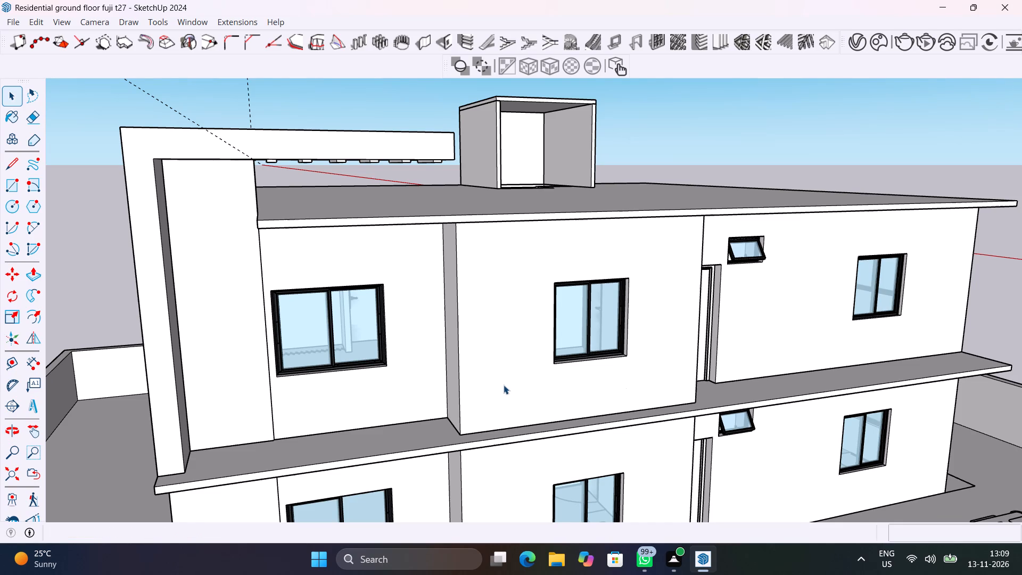
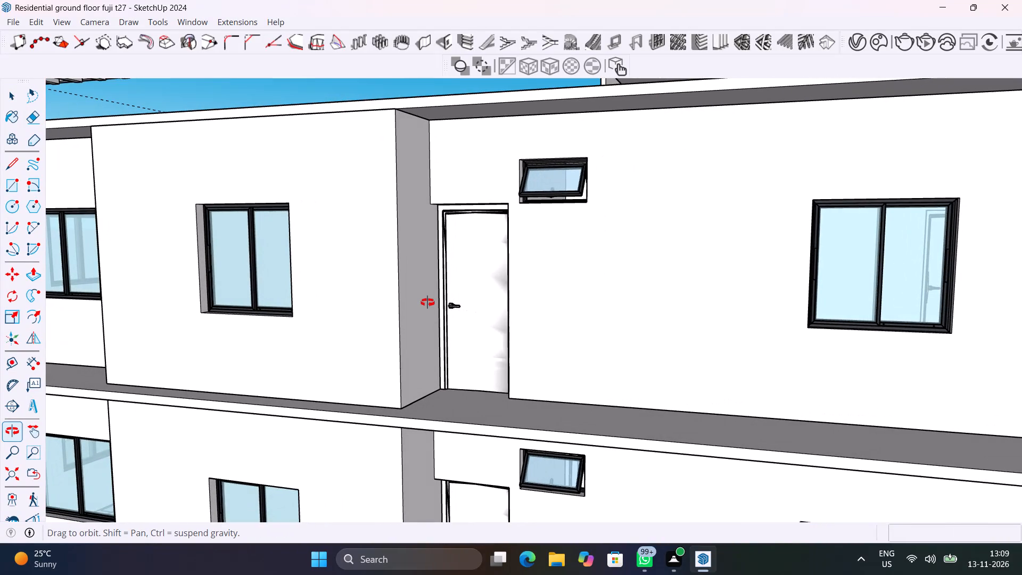
Examine the upper-floor door recess and adjacent vent window up close, and the whole two-door elevation from above.
{"action": "scroll", "coordinate": [473, 194], "scroll_direction": "up", "scroll_amount": 6}
{"action": "middle_click_drag", "start_coordinate": [537, 180], "coordinate": [701, 219]}
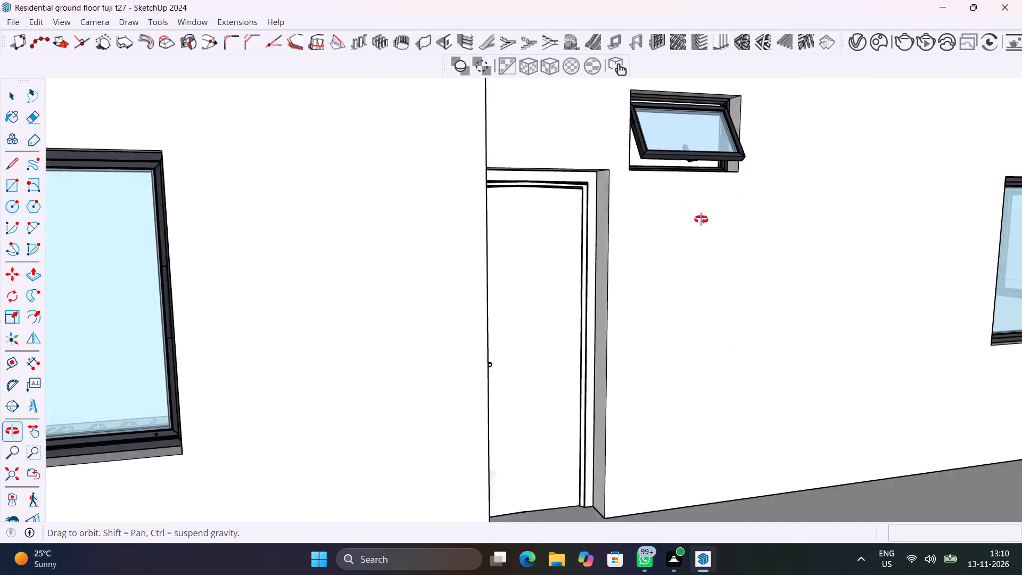
{"action": "middle_click_drag", "start_coordinate": [701, 219], "coordinate": [597, 322]}
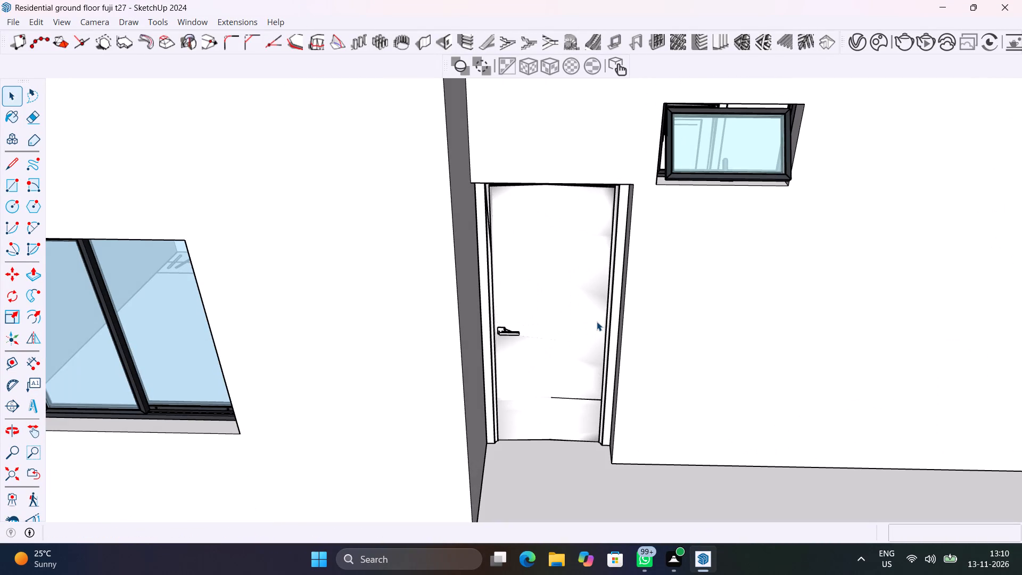
{"action": "scroll", "coordinate": [597, 322], "scroll_direction": "down", "scroll_amount": 13}
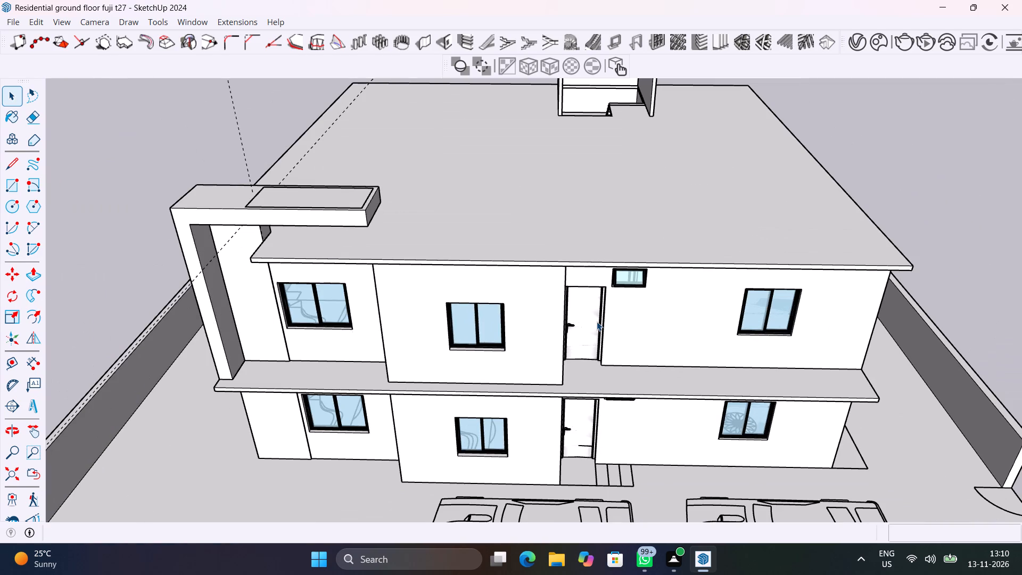
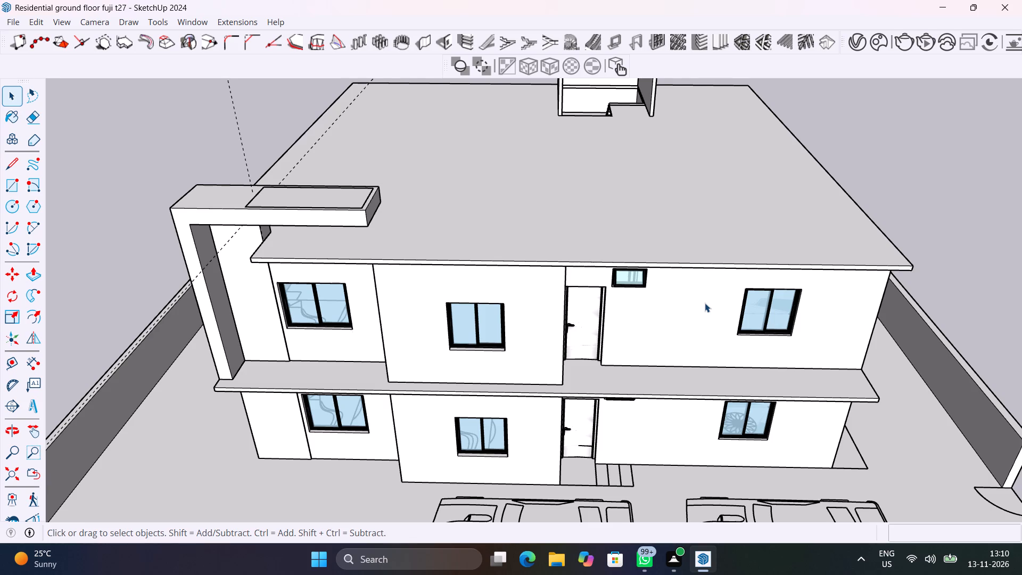
Draw a rectangle of 3' 6" by about 1 7/8" along the end edge of the slab between the storeys, beside the house corner.
{"action": "middle_click_drag", "start_coordinate": [728, 322], "coordinate": [662, 262]}
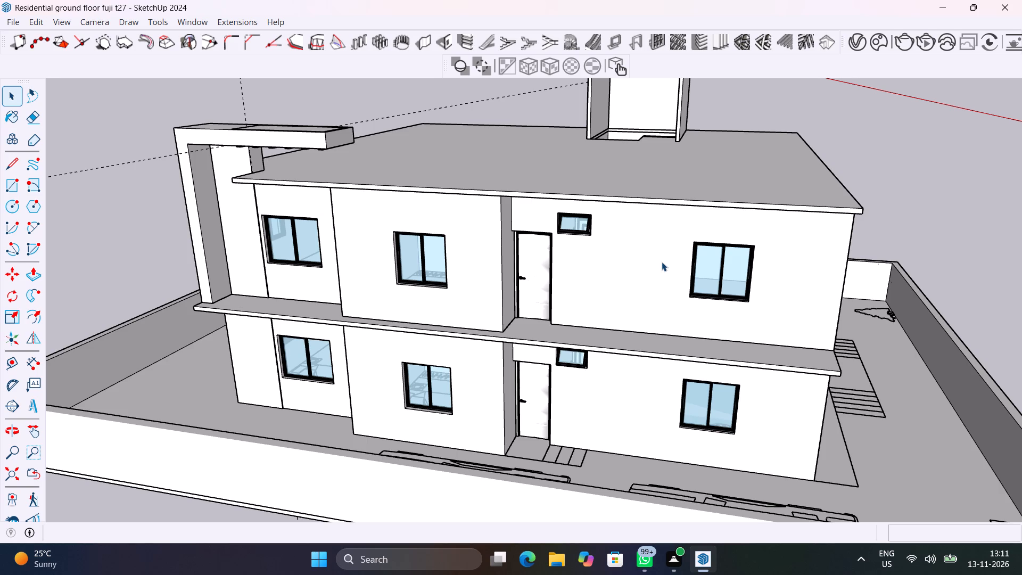
{"action": "scroll", "coordinate": [843, 376], "scroll_direction": "up", "scroll_amount": 2}
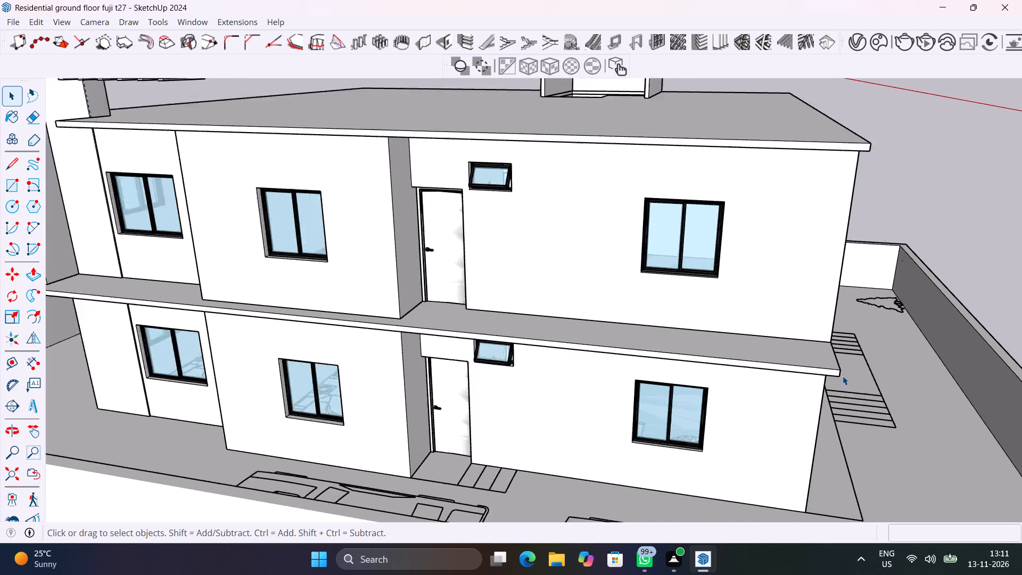
{"action": "scroll", "coordinate": [843, 376], "scroll_direction": "up", "scroll_amount": 2}
{"action": "middle_click_drag", "start_coordinate": [534, 291], "coordinate": [580, 354]}
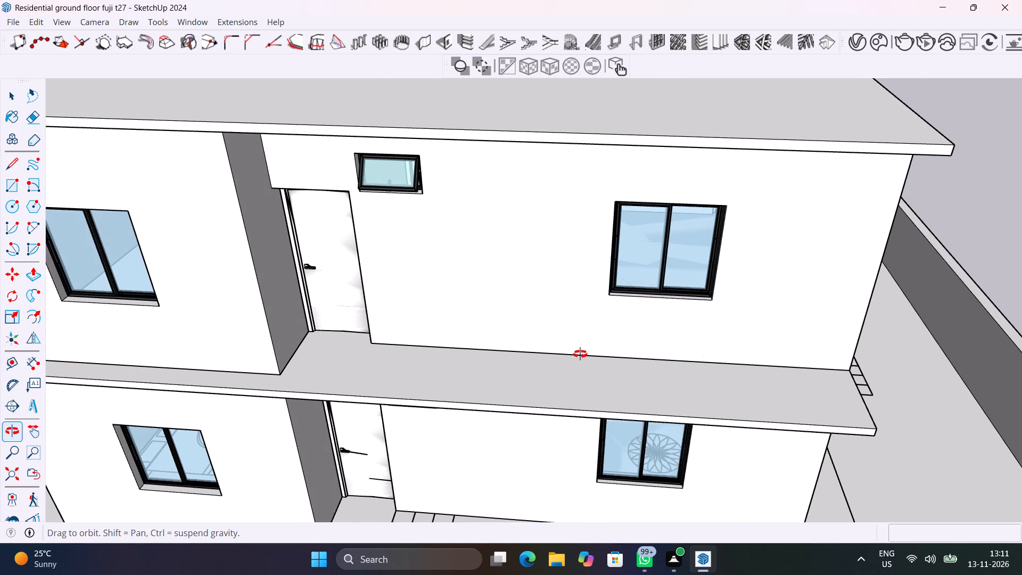
{"action": "middle_click_drag", "start_coordinate": [580, 354], "coordinate": [564, 350]}
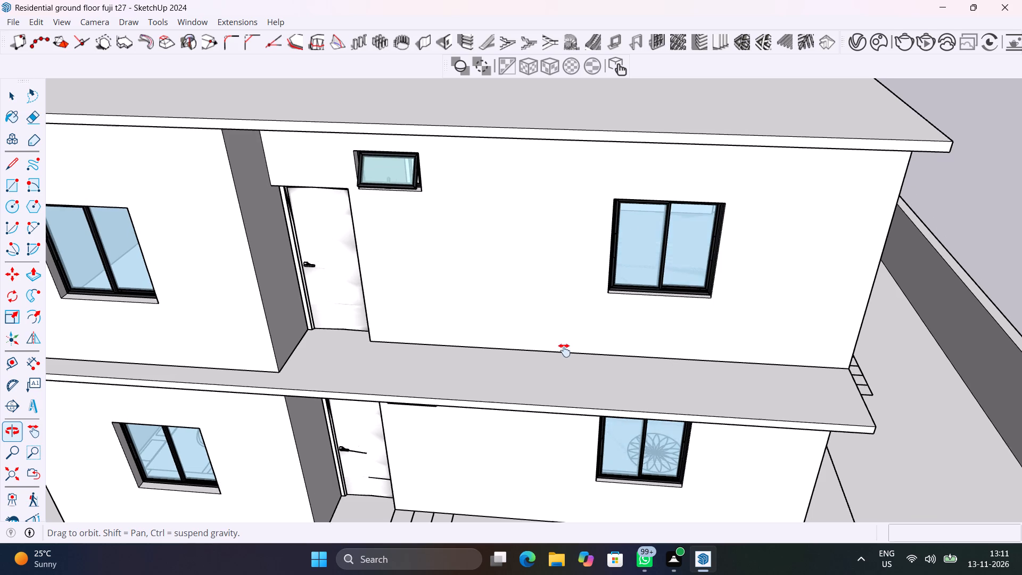
{"action": "middle_click_drag", "start_coordinate": [564, 350], "coordinate": [474, 284]}
{"action": "scroll", "coordinate": [736, 315], "scroll_direction": "up", "scroll_amount": 6}
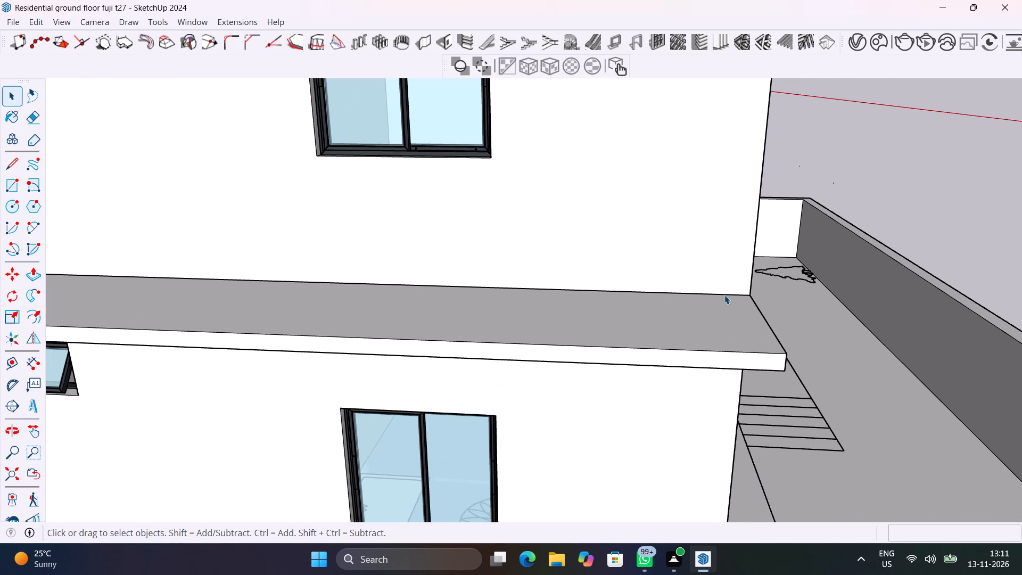
{"action": "key", "text": "r"}
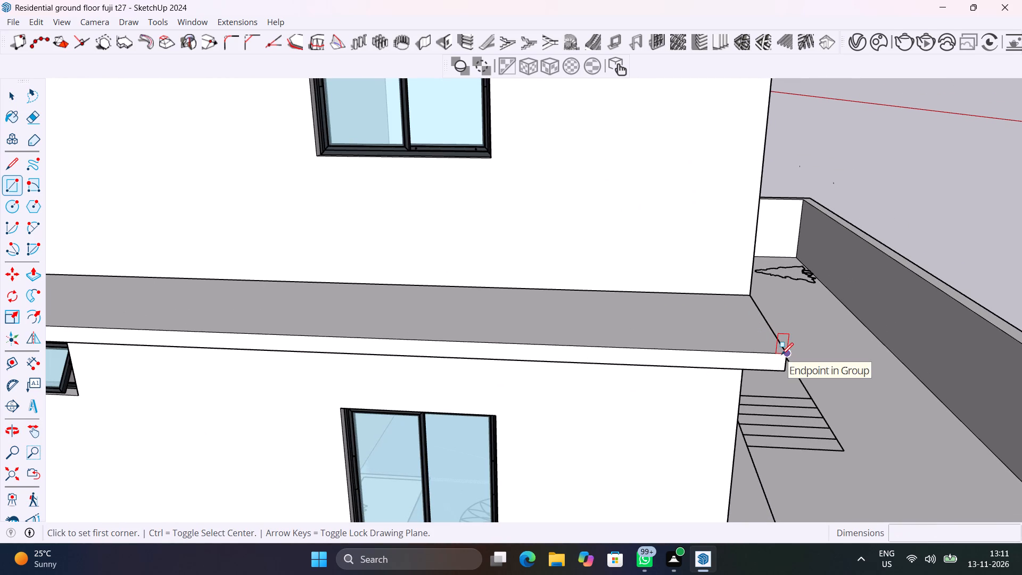
{"action": "left_click", "coordinate": [785, 350]}
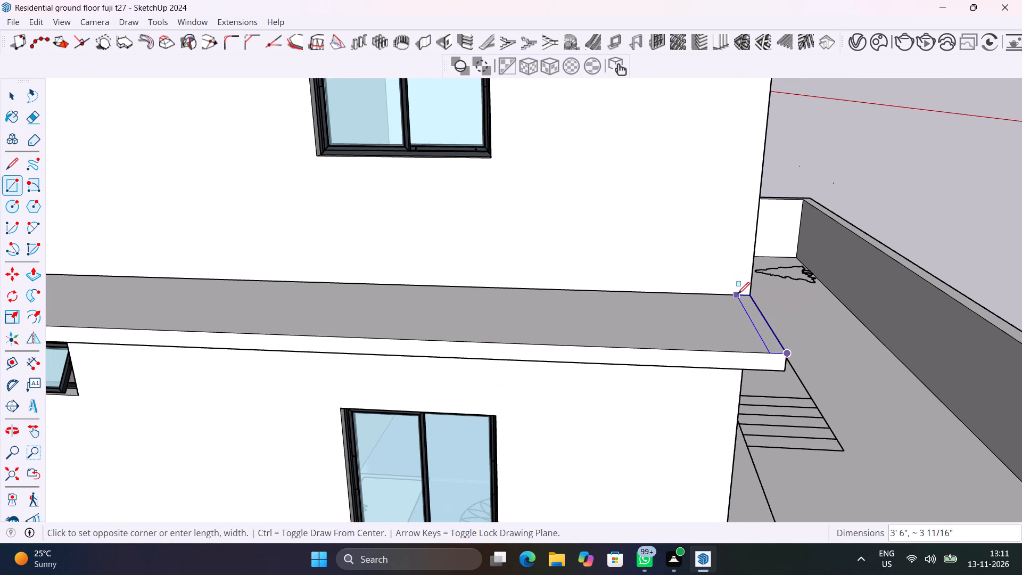
{"action": "scroll", "coordinate": [745, 295], "scroll_direction": "up", "scroll_amount": 5}
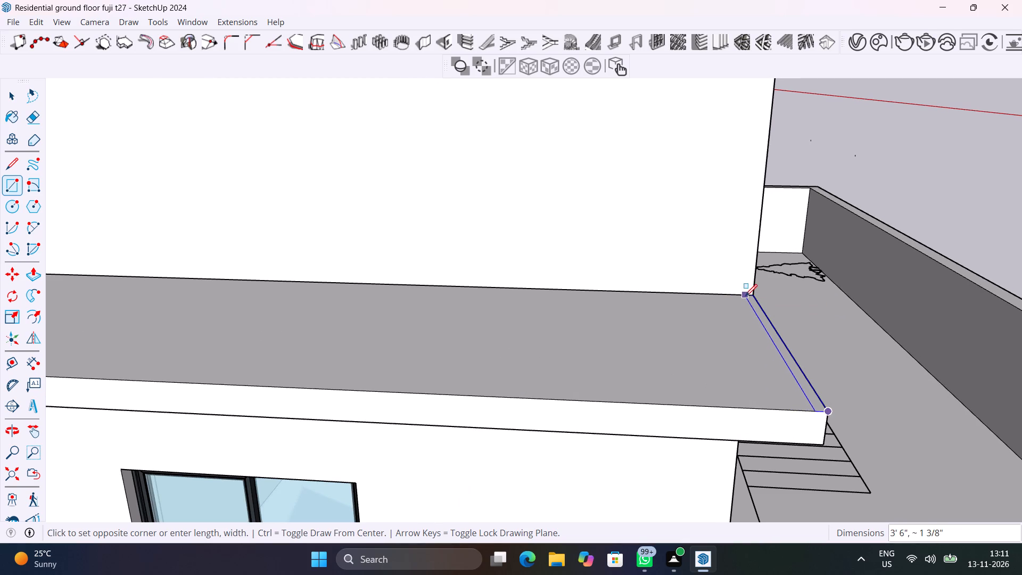
{"action": "left_click", "coordinate": [741, 296]}
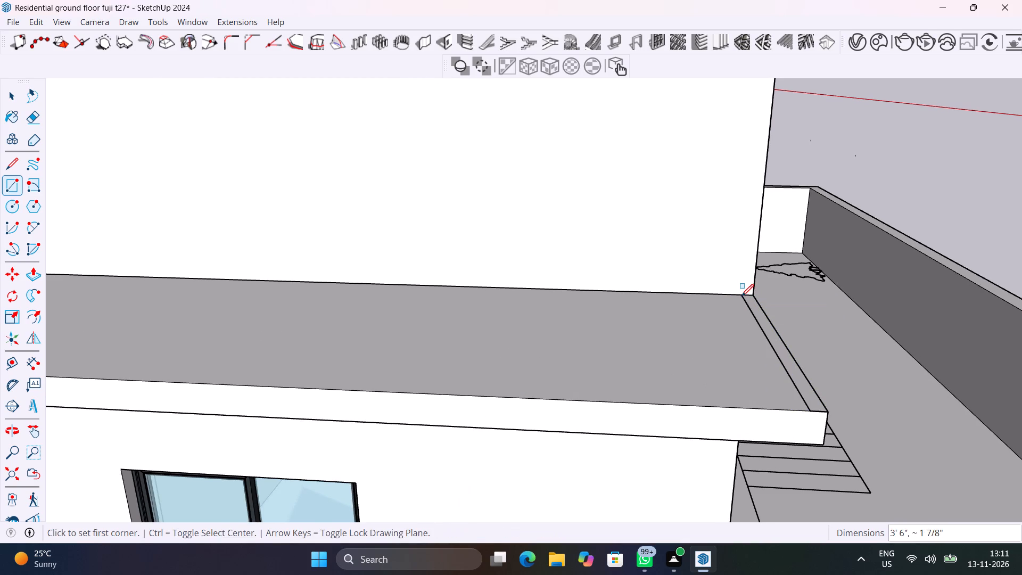
{"action": "key", "text": "space"}
Make the thin rectangle at the slab's end, with its edges, into a group.
{"action": "middle_click_drag", "start_coordinate": [771, 352], "coordinate": [634, 371], "text": "shift"}
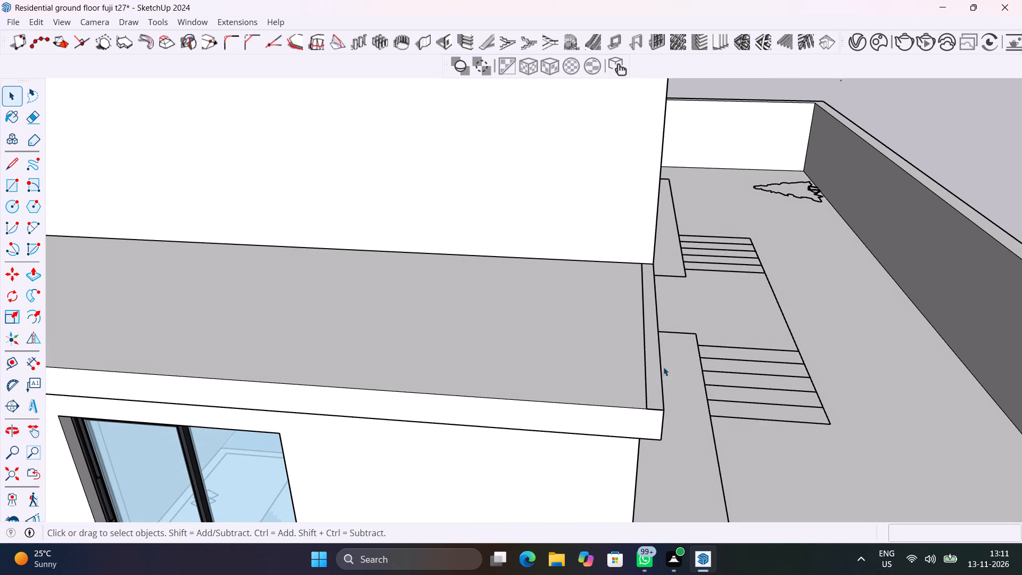
{"action": "double_click", "coordinate": [656, 380]}
{"action": "right_click", "coordinate": [656, 380]}
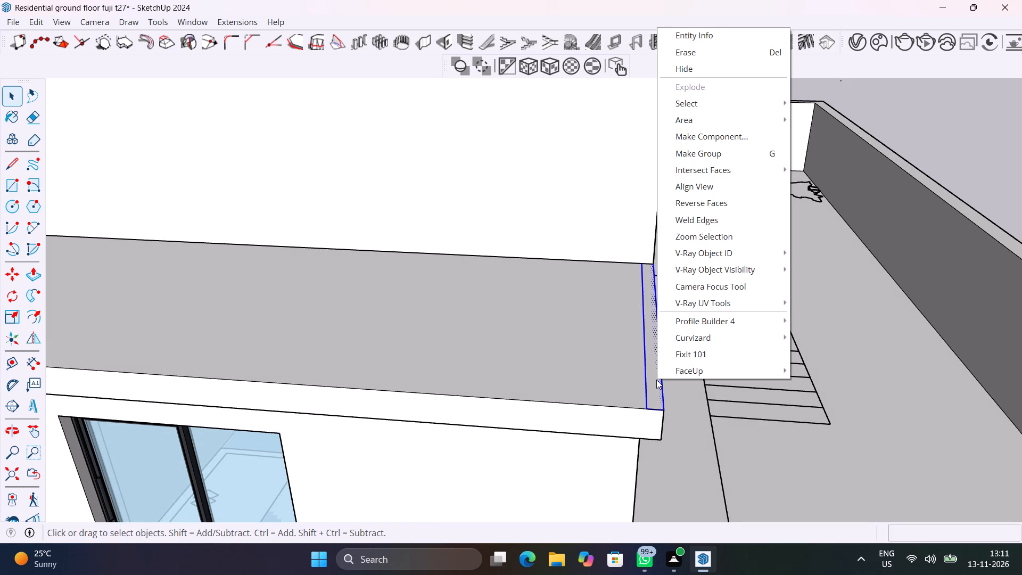
{"action": "left_click", "coordinate": [699, 151]}
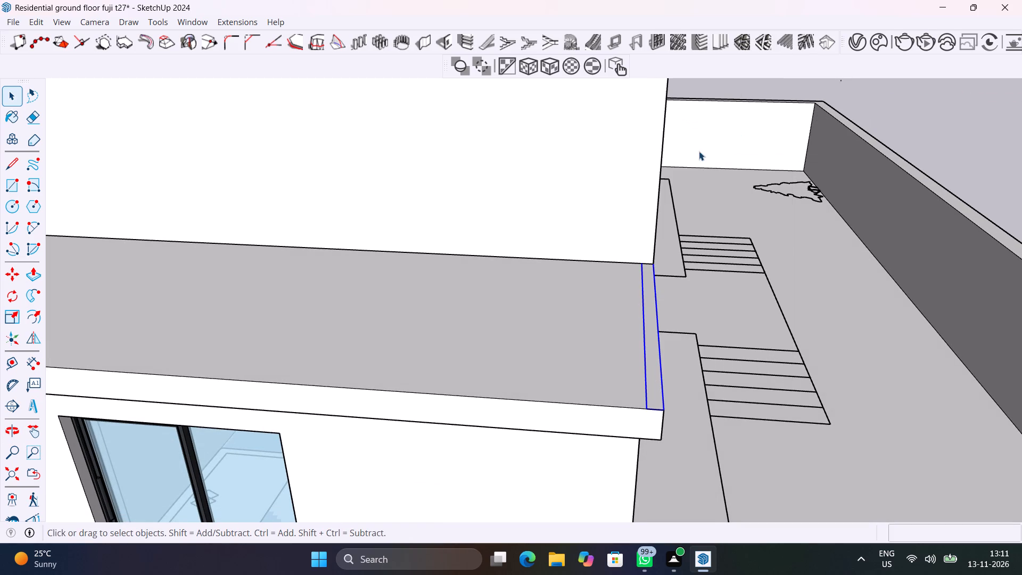
{"action": "left_click", "coordinate": [652, 389]}
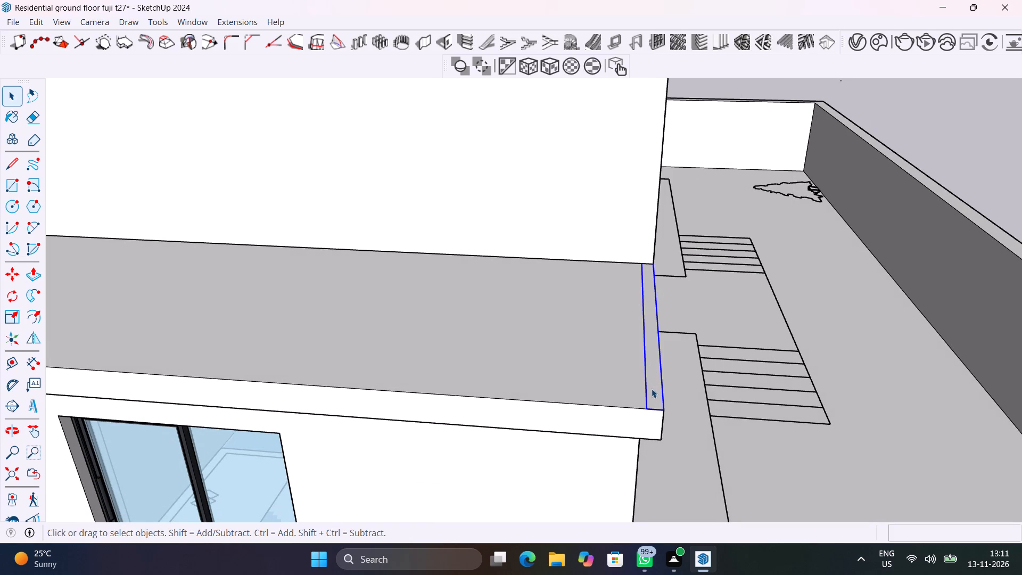
Extrude the grouped strip upward about 8' 6" into a thin vertical side panel towards the roof overhang.
{"action": "double_click", "coordinate": [655, 389]}
{"action": "left_click", "coordinate": [655, 389]}
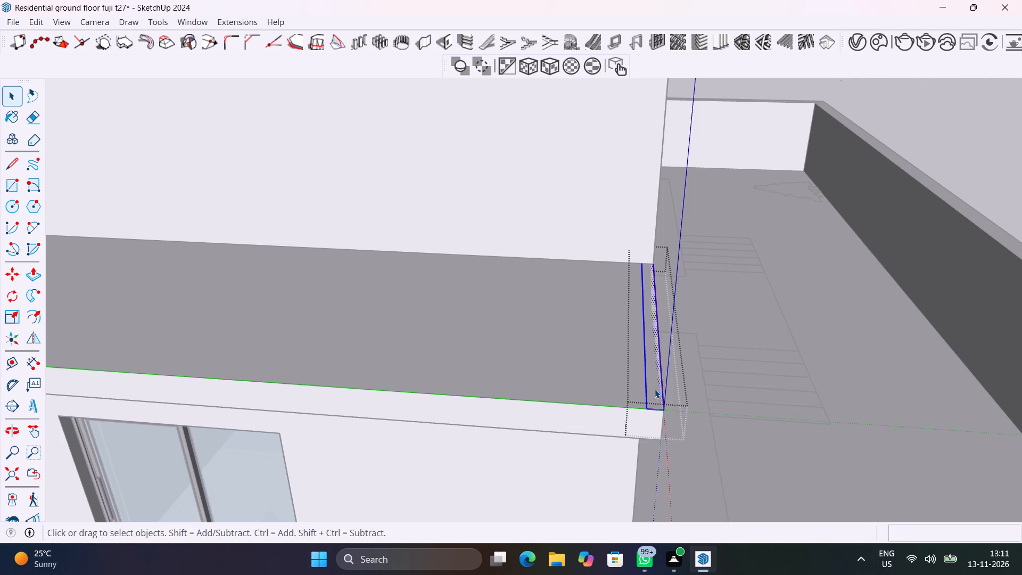
{"action": "key", "text": "p"}
{"action": "left_click", "coordinate": [655, 389]}
{"action": "scroll", "coordinate": [595, 172], "scroll_direction": "down", "scroll_amount": 9}
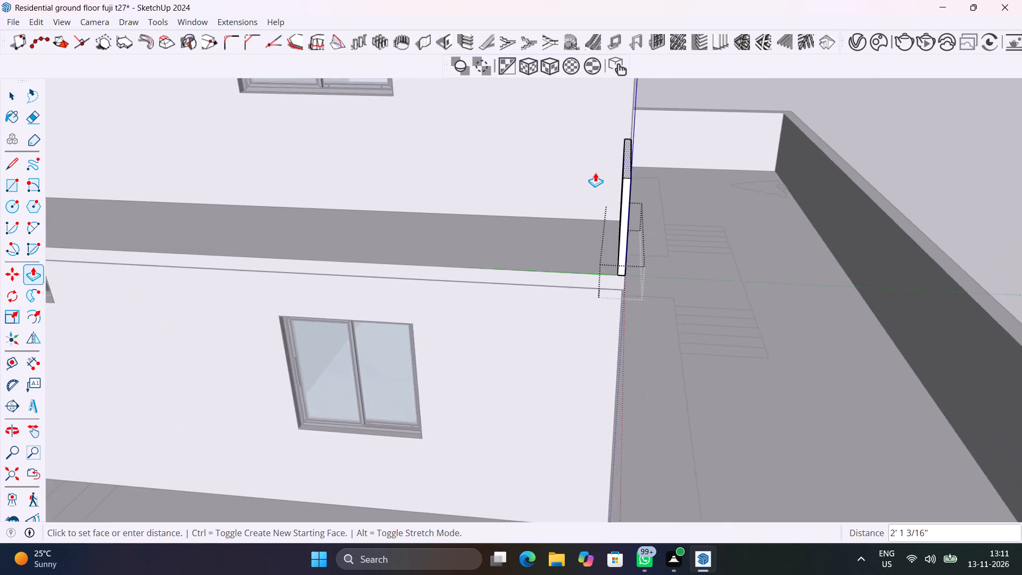
{"action": "scroll", "coordinate": [595, 172], "scroll_direction": "down", "scroll_amount": 3}
{"action": "middle_click_drag", "start_coordinate": [595, 172], "coordinate": [666, 437], "text": "shift"}
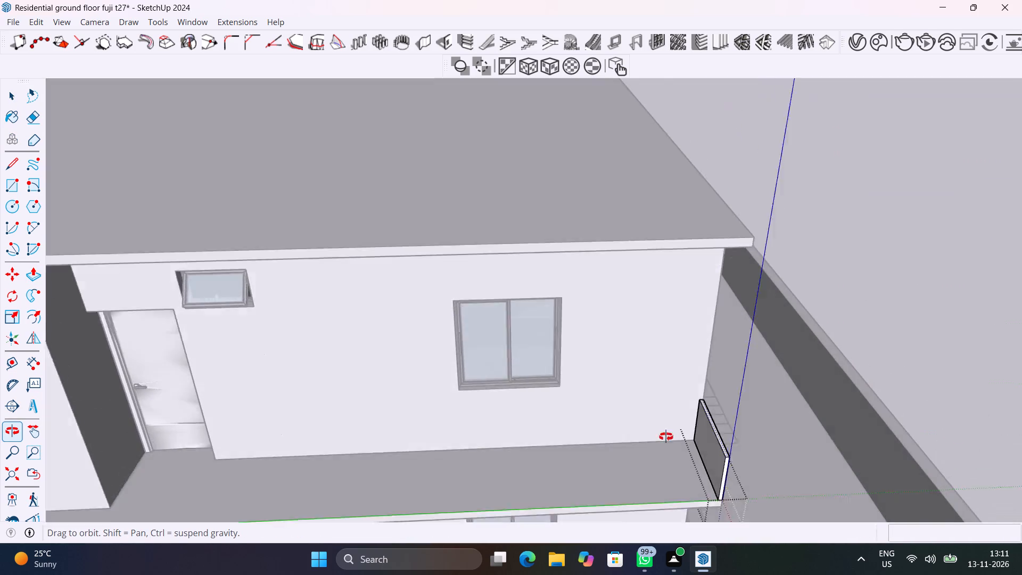
{"action": "middle_click_drag", "start_coordinate": [666, 437], "coordinate": [666, 442], "text": "shift"}
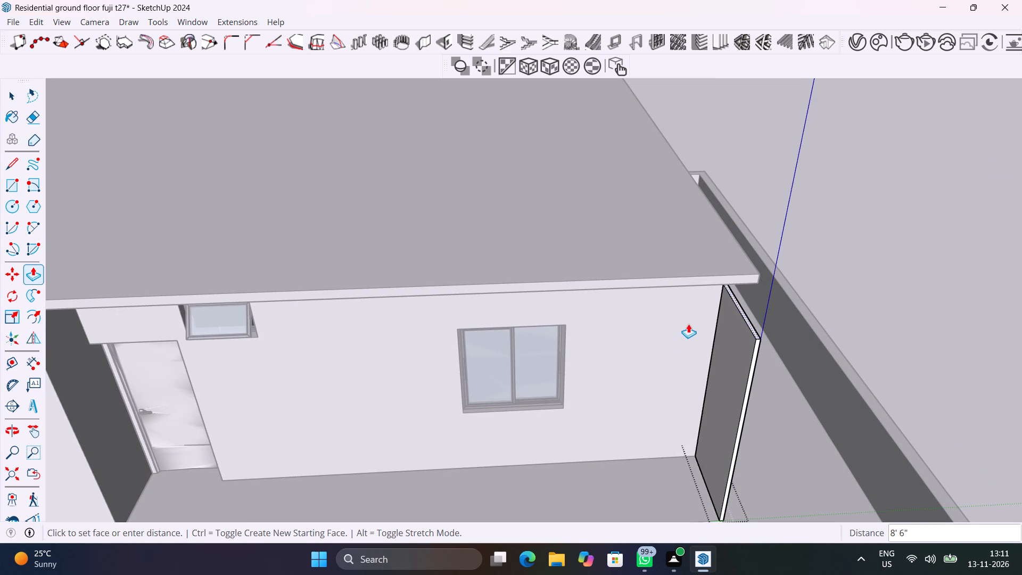
{"action": "left_click", "coordinate": [688, 324]}
{"action": "key", "text": "space"}
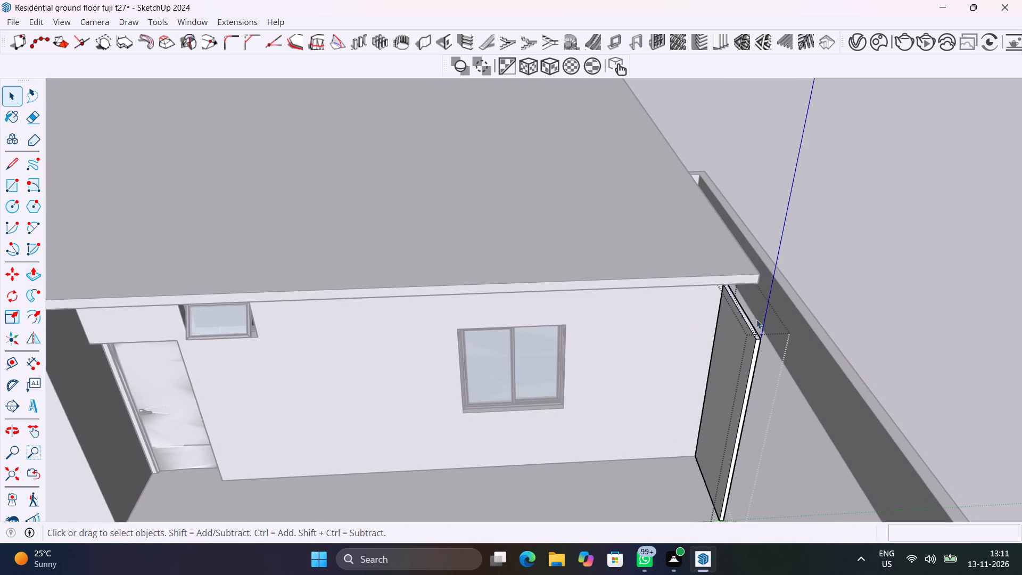
{"action": "left_click", "coordinate": [856, 287]}
Draw a dividing line across the roof slab's side edge, in line with the wall corner above the new panel.
{"action": "middle_click_drag", "start_coordinate": [747, 310], "coordinate": [846, 413]}
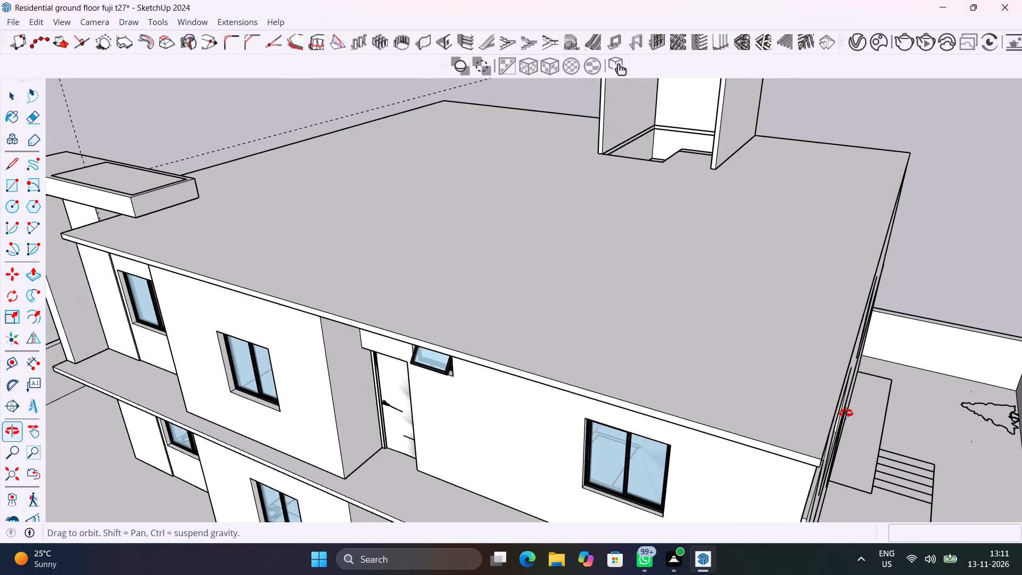
{"action": "middle_click_drag", "start_coordinate": [846, 413], "coordinate": [850, 374]}
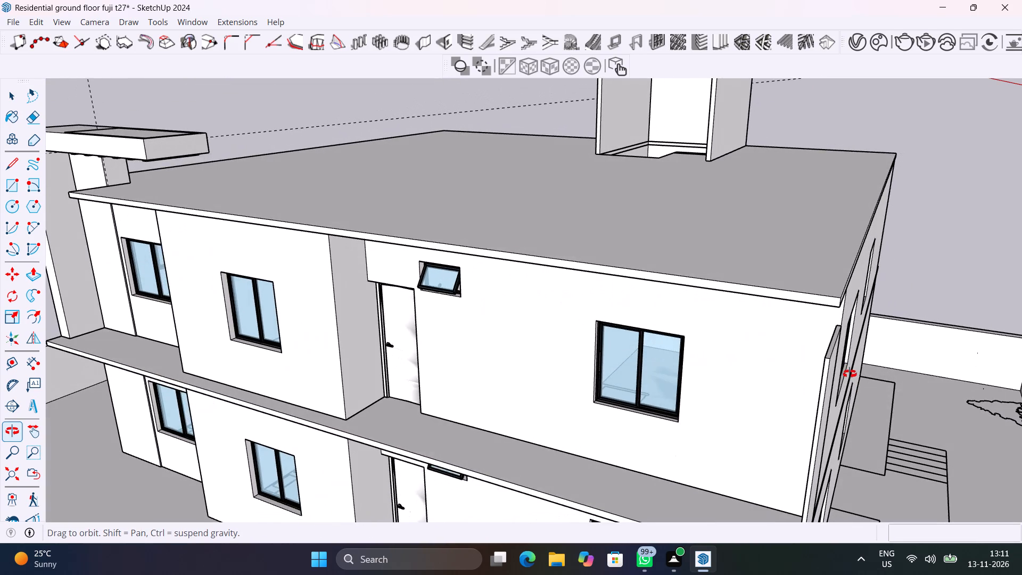
{"action": "middle_click_drag", "start_coordinate": [850, 374], "coordinate": [781, 366]}
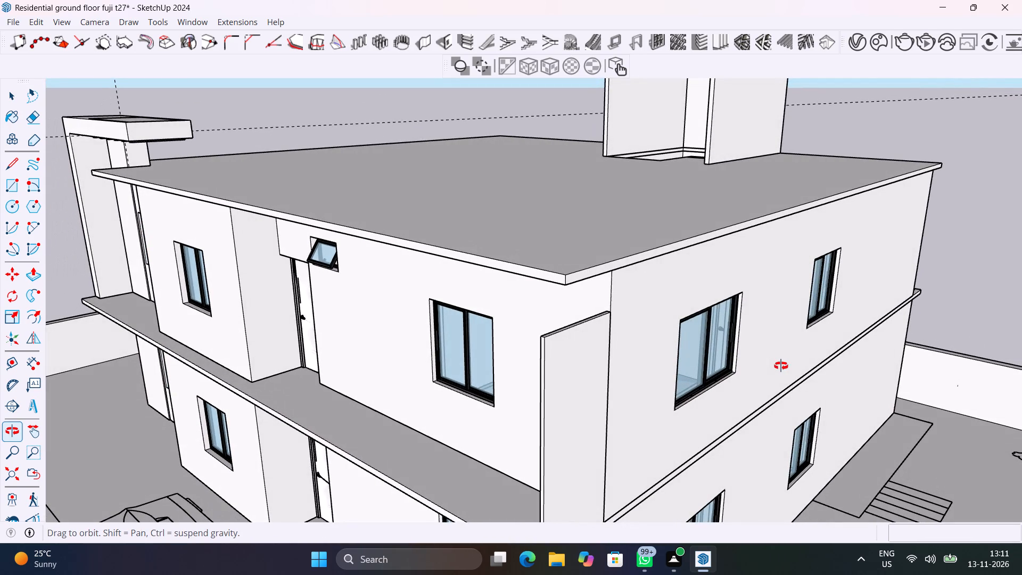
{"action": "middle_click_drag", "start_coordinate": [781, 366], "coordinate": [788, 391]}
{"action": "scroll", "coordinate": [628, 381], "scroll_direction": "up", "scroll_amount": 6}
{"action": "left_click", "coordinate": [617, 367]}
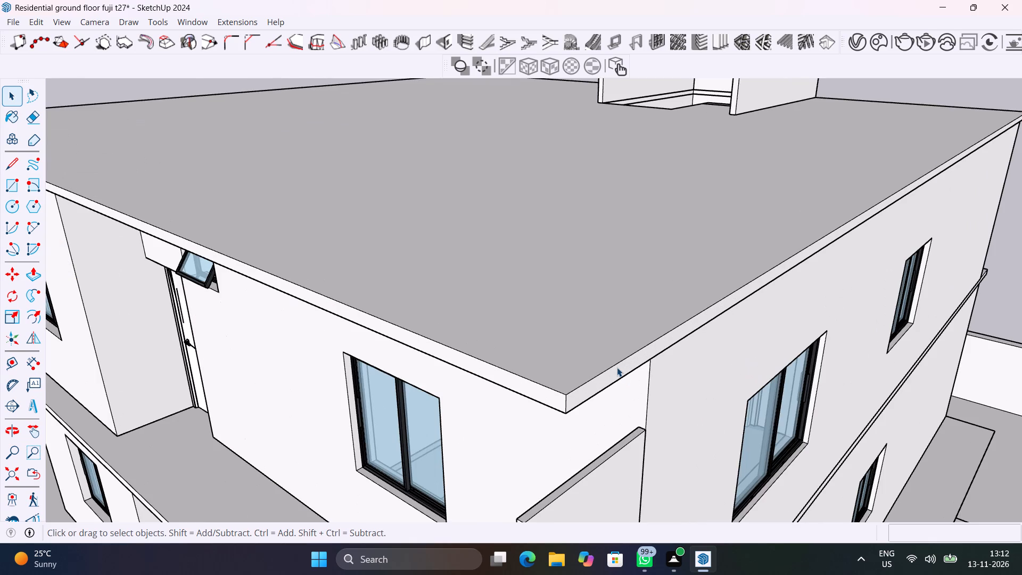
{"action": "double_click", "coordinate": [618, 370]}
{"action": "middle_click_drag", "start_coordinate": [638, 374], "coordinate": [533, 372]}
{"action": "key", "text": "l"}
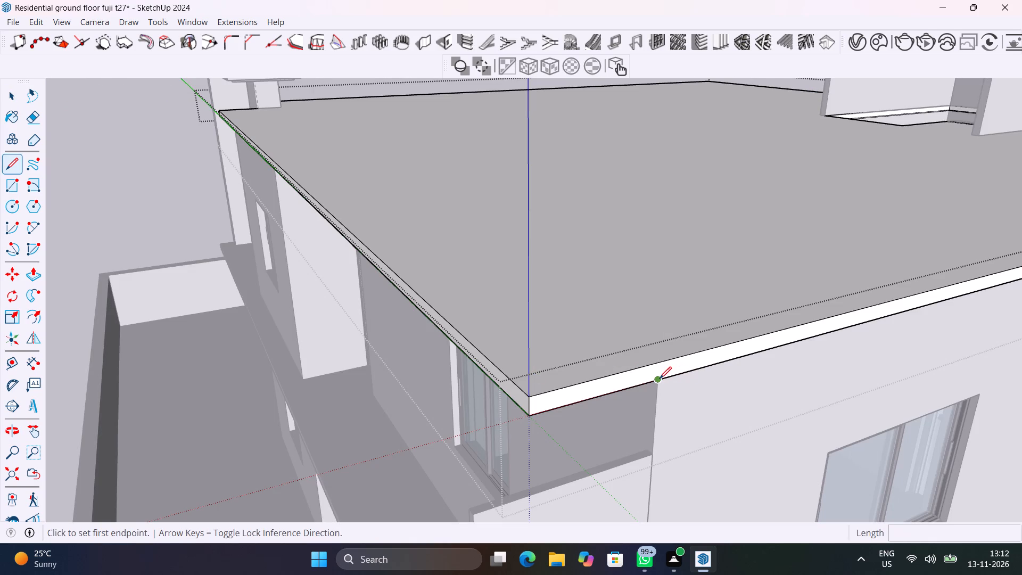
{"action": "left_click", "coordinate": [660, 379]}
{"action": "scroll", "coordinate": [652, 365], "scroll_direction": "up", "scroll_amount": 10}
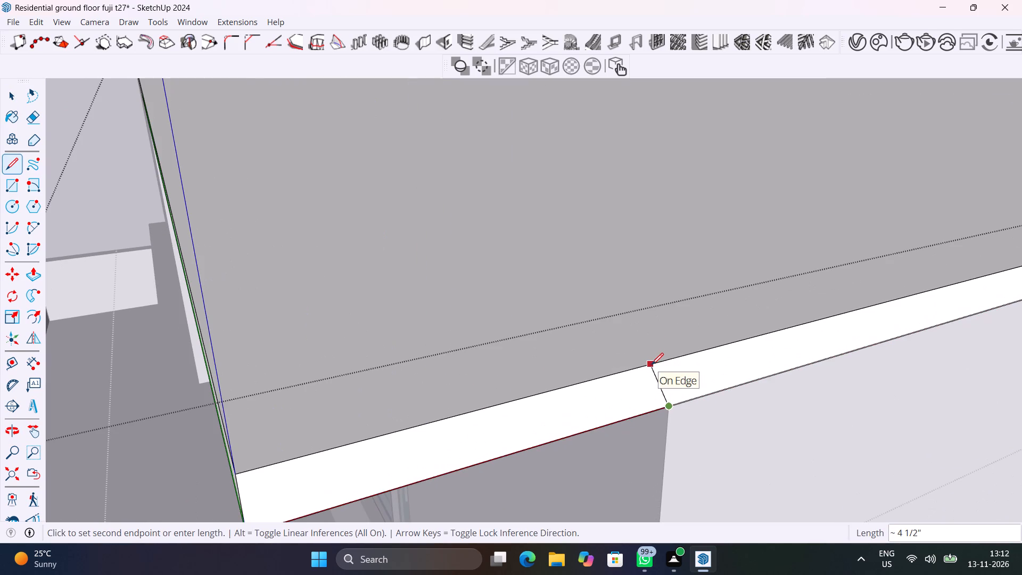
{"action": "left_click", "coordinate": [674, 359]}
{"action": "key", "text": "space"}
{"action": "key", "text": "space"}
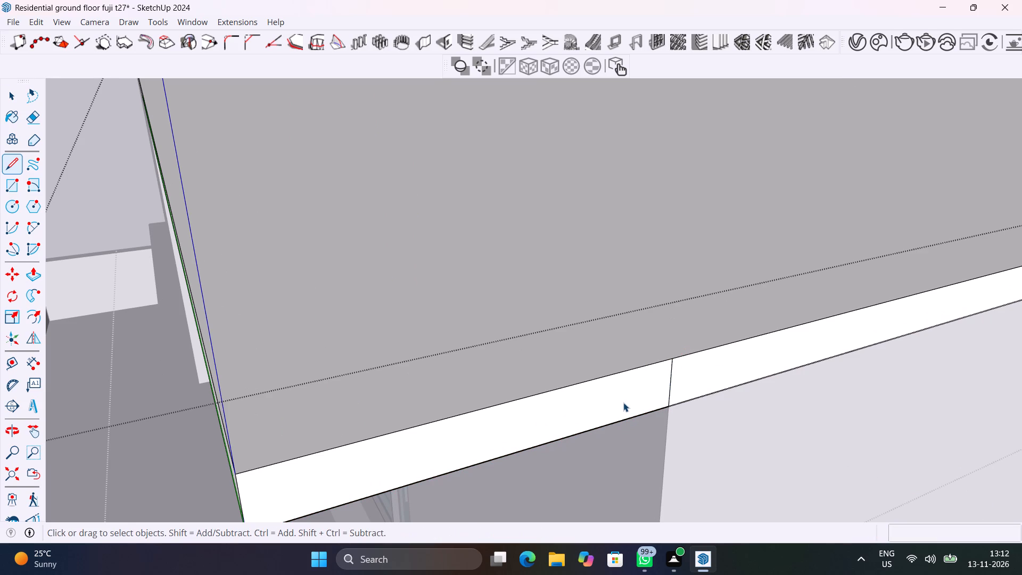
Push the split-off corner portion of the roof slab's edge inward 9" to notch the overhang.
{"action": "left_click", "coordinate": [623, 402]}
{"action": "key", "text": "p"}
{"action": "left_click", "coordinate": [623, 402]}
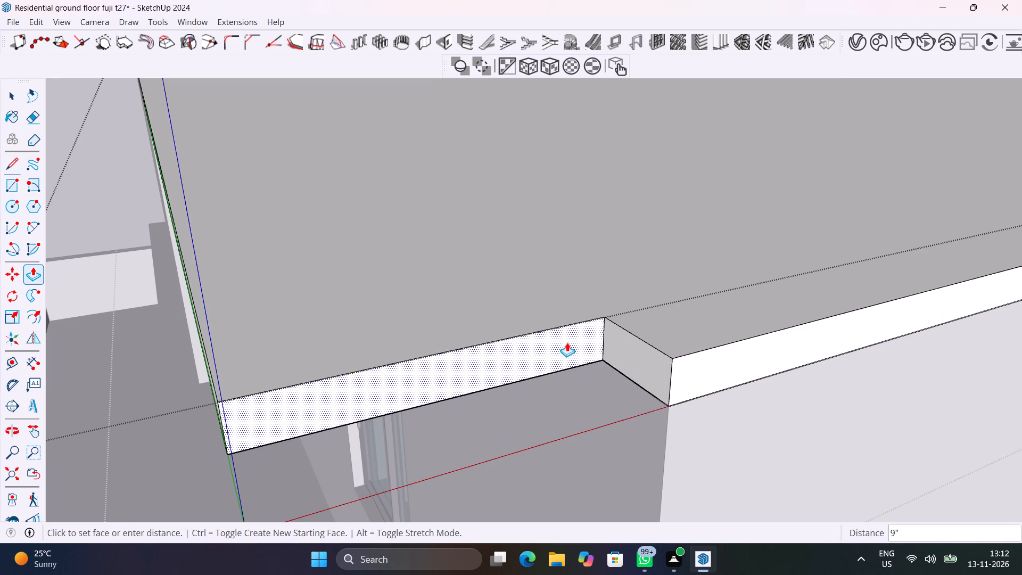
{"action": "left_click", "coordinate": [566, 338]}
{"action": "key", "text": "space"}
{"action": "scroll", "coordinate": [610, 370], "scroll_direction": "down", "scroll_amount": 14}
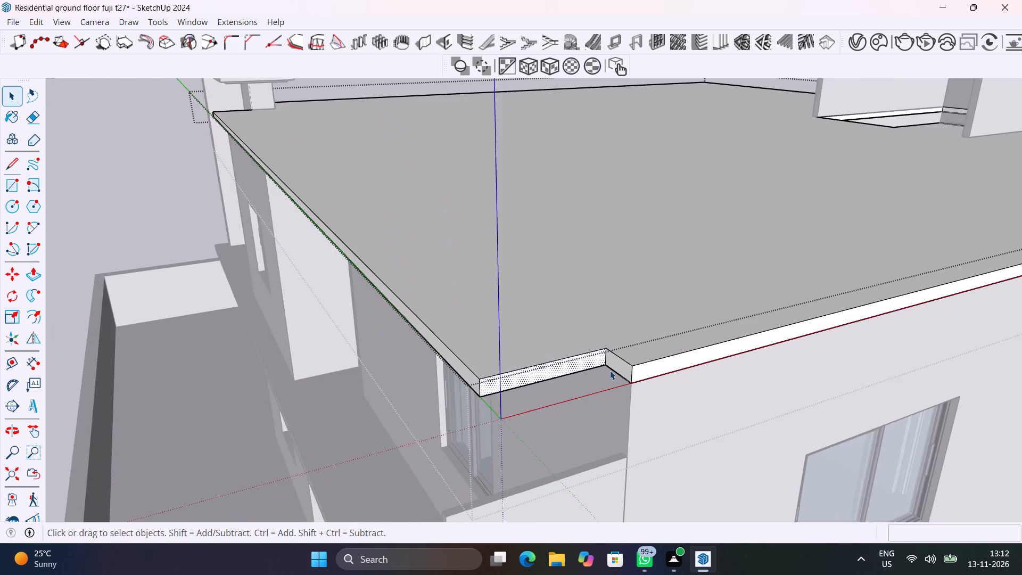
{"action": "middle_click_drag", "start_coordinate": [643, 413], "coordinate": [905, 416]}
{"action": "left_click", "coordinate": [905, 379]}
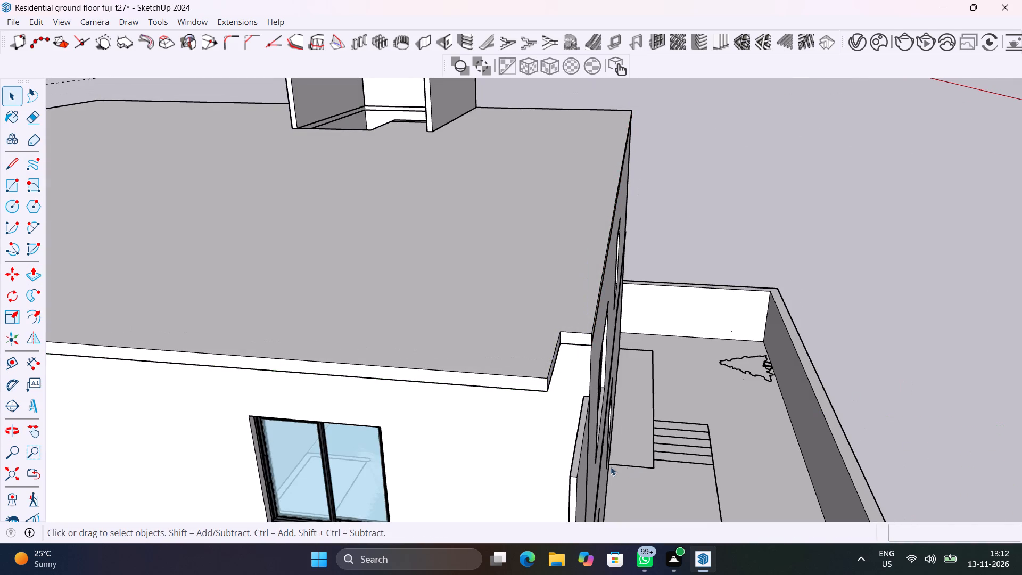
Extend the side panel's top face upward about 3' 4" through the roof notch.
{"action": "scroll", "coordinate": [574, 455], "scroll_direction": "up", "scroll_amount": 9}
{"action": "left_click", "coordinate": [581, 454]}
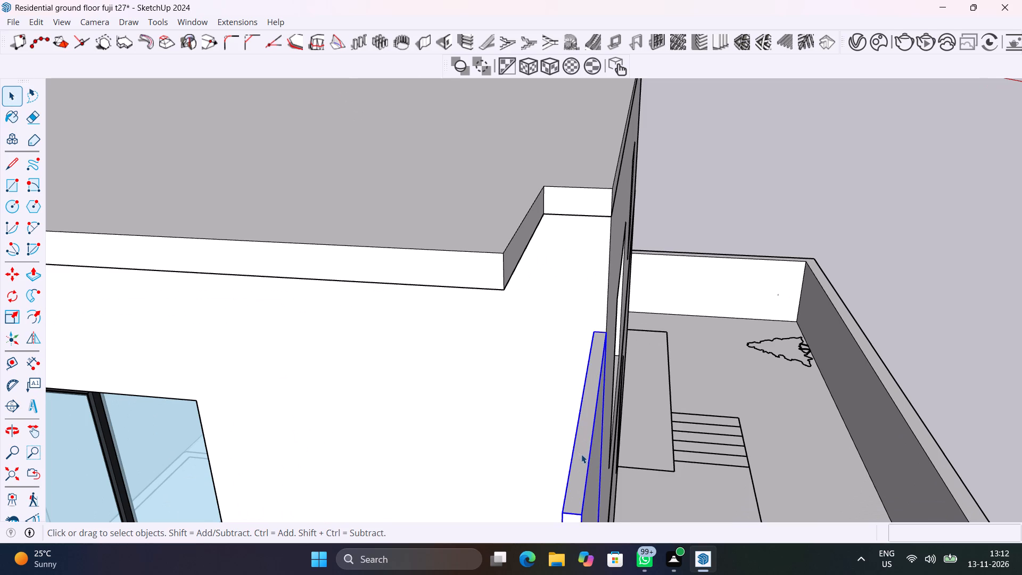
{"action": "triple_click", "coordinate": [581, 454]}
{"action": "left_click", "coordinate": [581, 454]}
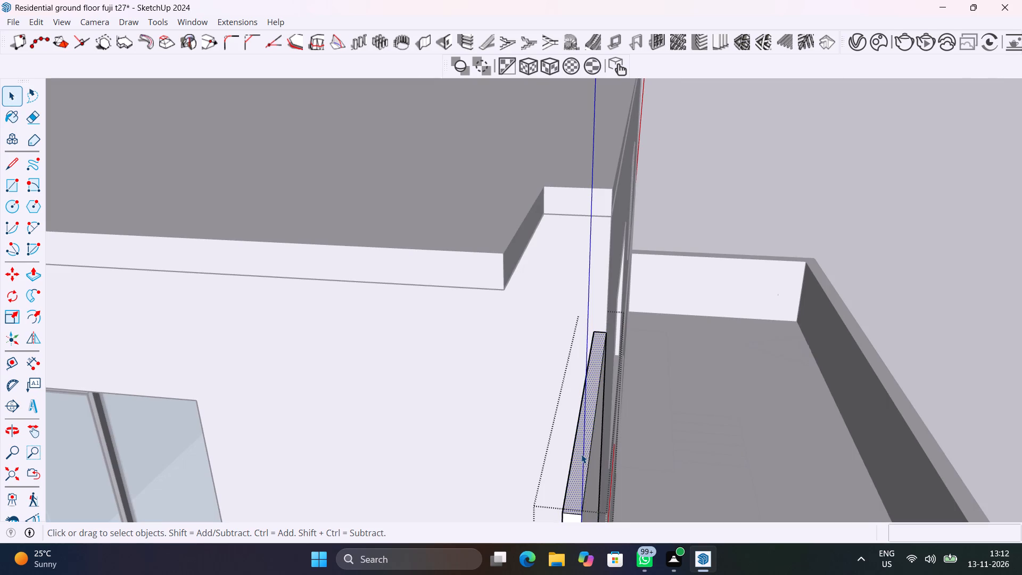
{"action": "key", "text": "p"}
{"action": "left_click", "coordinate": [581, 454]}
{"action": "scroll", "coordinate": [584, 348], "scroll_direction": "down", "scroll_amount": 7}
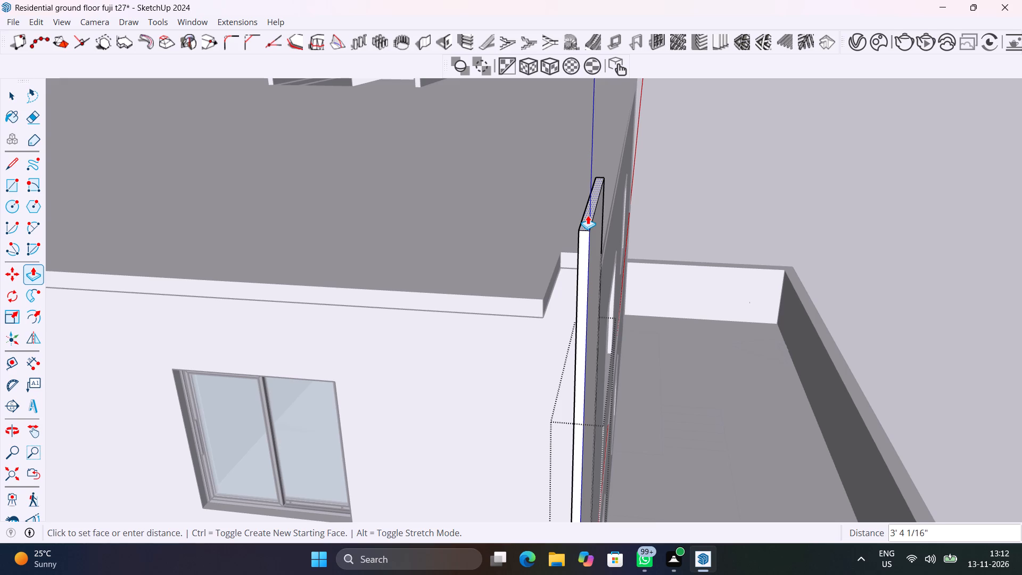
{"action": "left_click", "coordinate": [588, 215]}
{"action": "scroll", "coordinate": [590, 241], "scroll_direction": "down", "scroll_amount": 7}
{"action": "key", "text": "space"}
{"action": "left_click", "coordinate": [840, 280]}
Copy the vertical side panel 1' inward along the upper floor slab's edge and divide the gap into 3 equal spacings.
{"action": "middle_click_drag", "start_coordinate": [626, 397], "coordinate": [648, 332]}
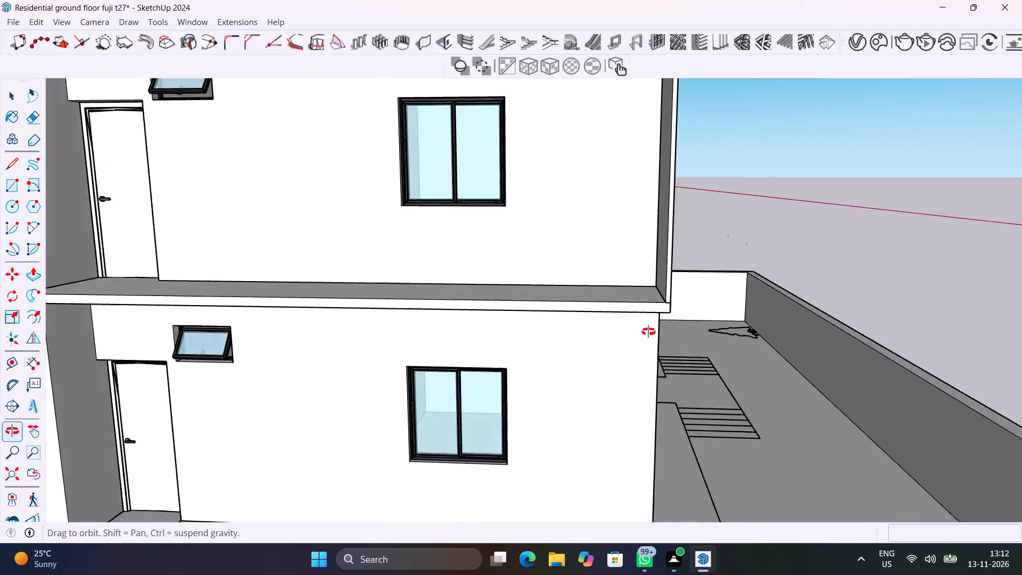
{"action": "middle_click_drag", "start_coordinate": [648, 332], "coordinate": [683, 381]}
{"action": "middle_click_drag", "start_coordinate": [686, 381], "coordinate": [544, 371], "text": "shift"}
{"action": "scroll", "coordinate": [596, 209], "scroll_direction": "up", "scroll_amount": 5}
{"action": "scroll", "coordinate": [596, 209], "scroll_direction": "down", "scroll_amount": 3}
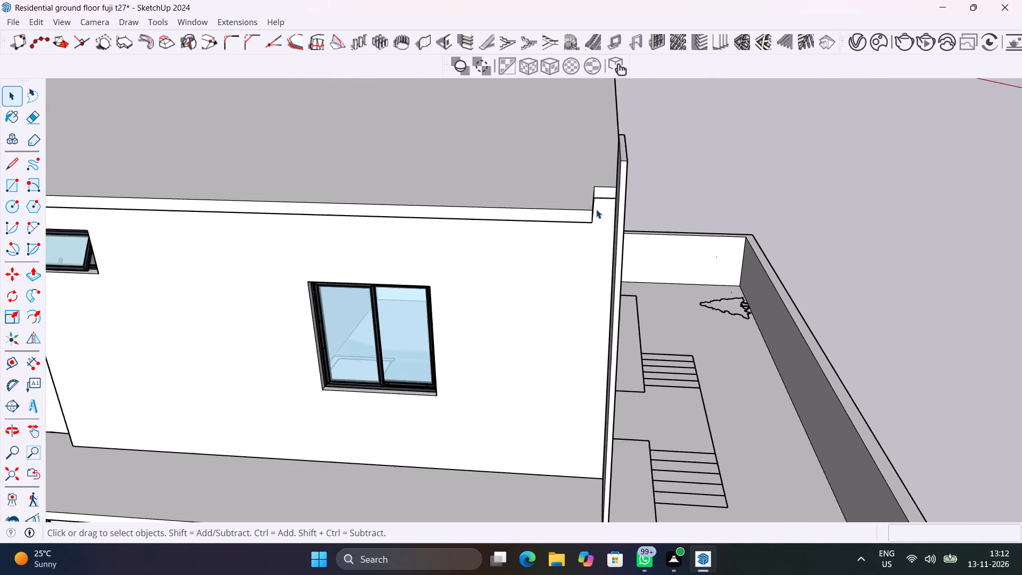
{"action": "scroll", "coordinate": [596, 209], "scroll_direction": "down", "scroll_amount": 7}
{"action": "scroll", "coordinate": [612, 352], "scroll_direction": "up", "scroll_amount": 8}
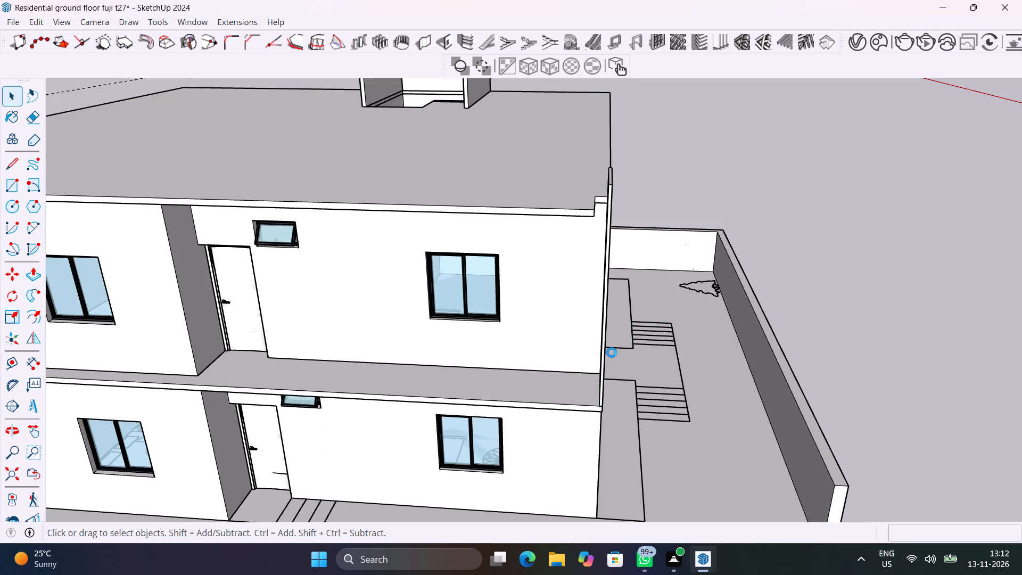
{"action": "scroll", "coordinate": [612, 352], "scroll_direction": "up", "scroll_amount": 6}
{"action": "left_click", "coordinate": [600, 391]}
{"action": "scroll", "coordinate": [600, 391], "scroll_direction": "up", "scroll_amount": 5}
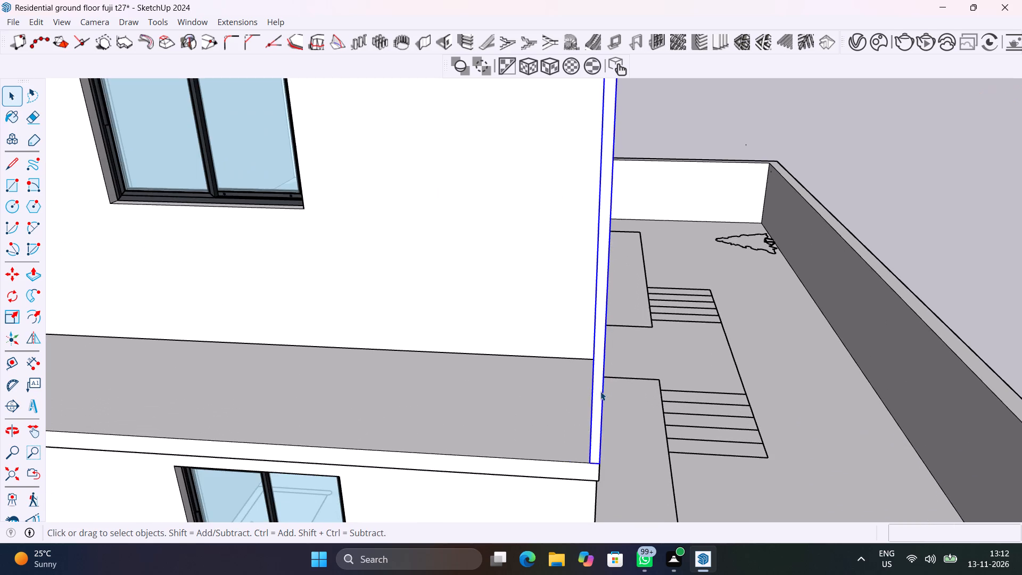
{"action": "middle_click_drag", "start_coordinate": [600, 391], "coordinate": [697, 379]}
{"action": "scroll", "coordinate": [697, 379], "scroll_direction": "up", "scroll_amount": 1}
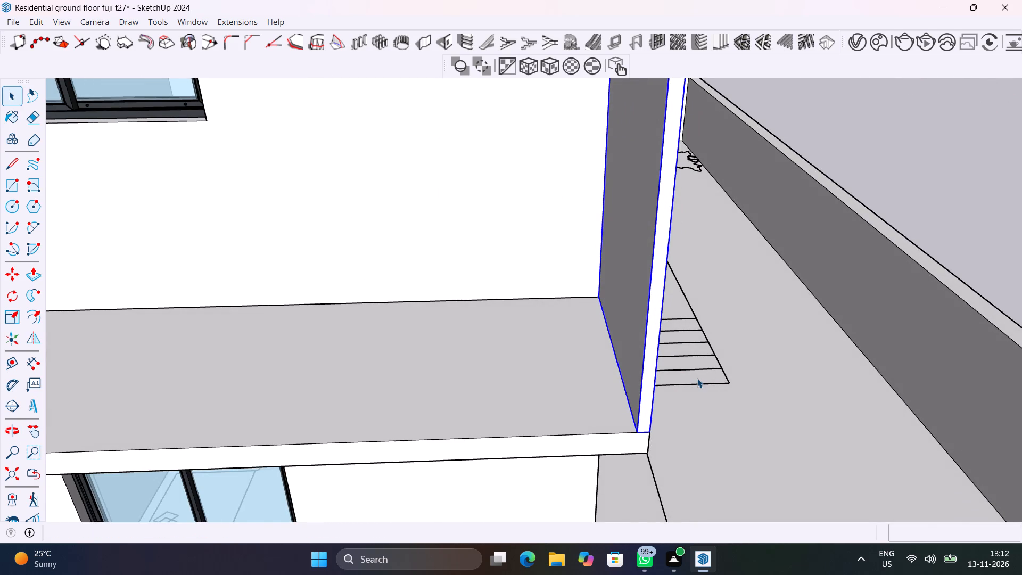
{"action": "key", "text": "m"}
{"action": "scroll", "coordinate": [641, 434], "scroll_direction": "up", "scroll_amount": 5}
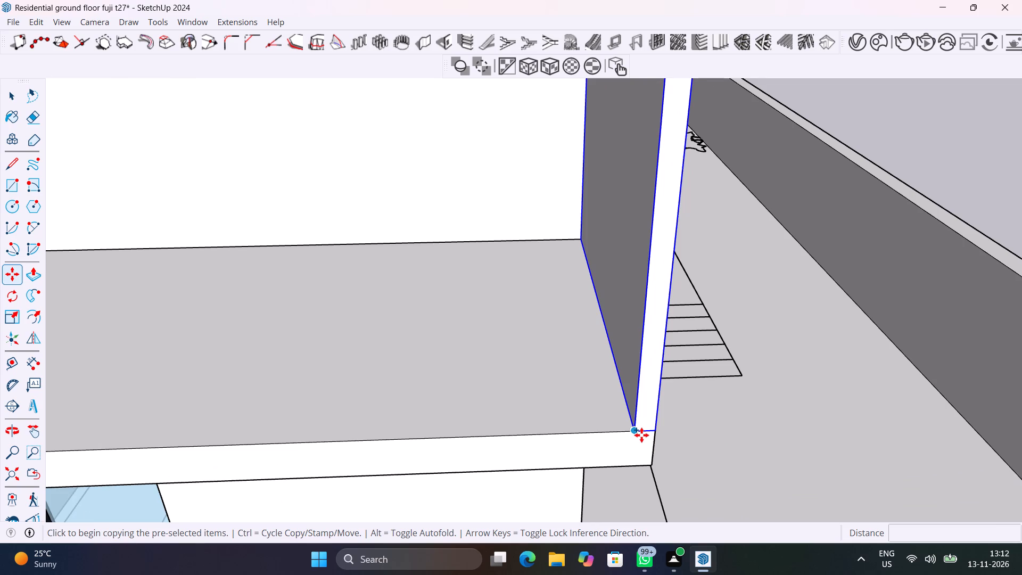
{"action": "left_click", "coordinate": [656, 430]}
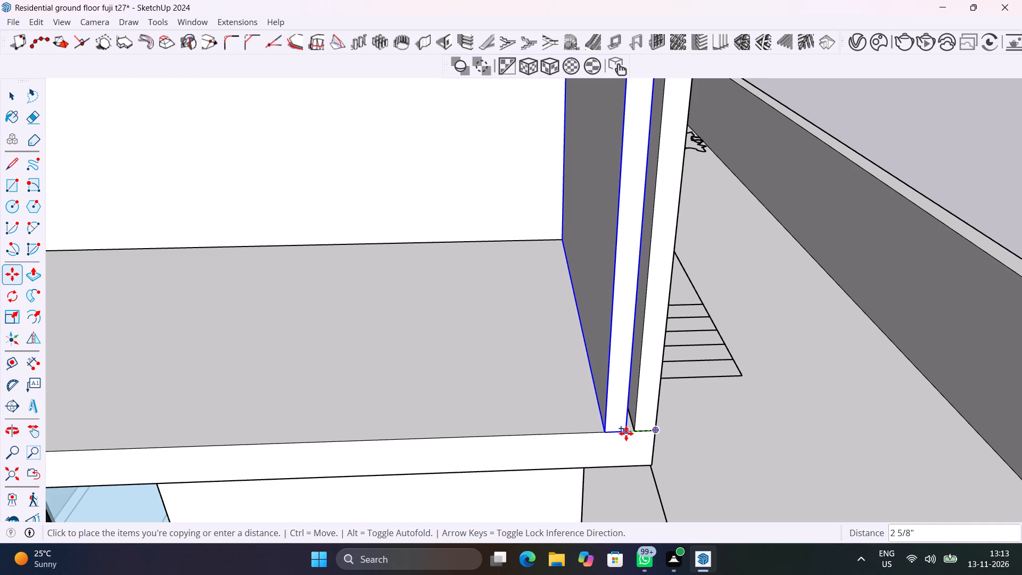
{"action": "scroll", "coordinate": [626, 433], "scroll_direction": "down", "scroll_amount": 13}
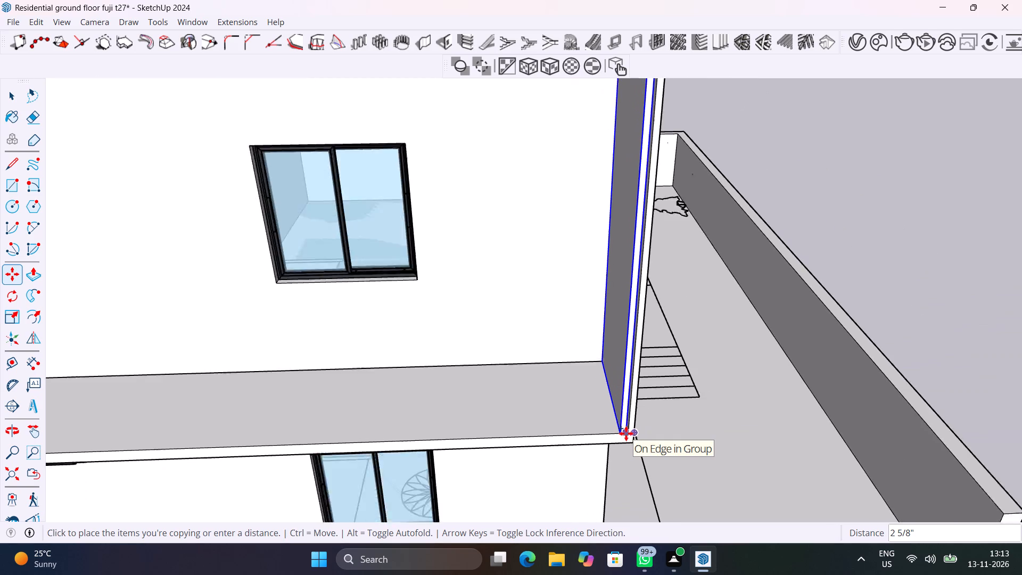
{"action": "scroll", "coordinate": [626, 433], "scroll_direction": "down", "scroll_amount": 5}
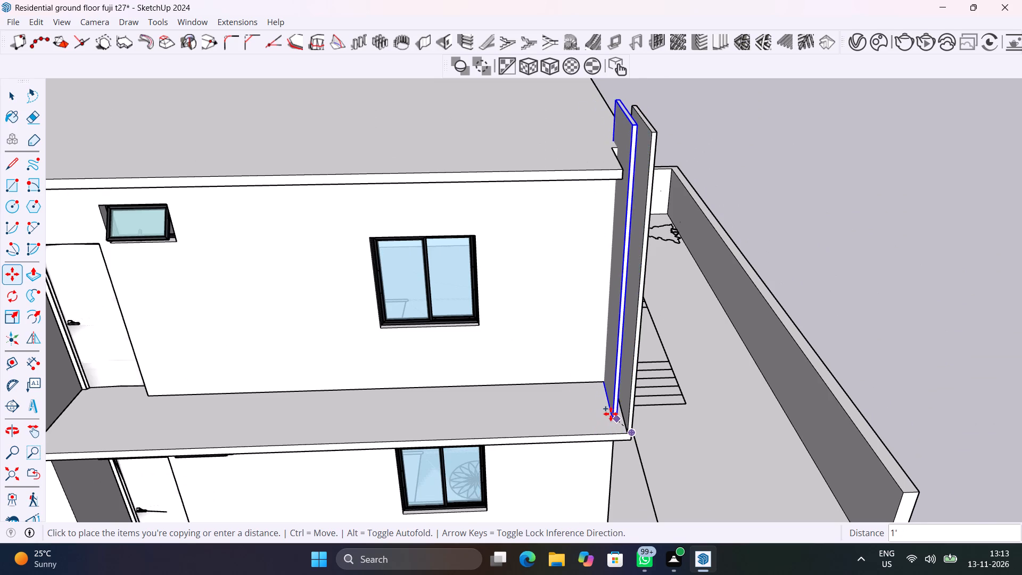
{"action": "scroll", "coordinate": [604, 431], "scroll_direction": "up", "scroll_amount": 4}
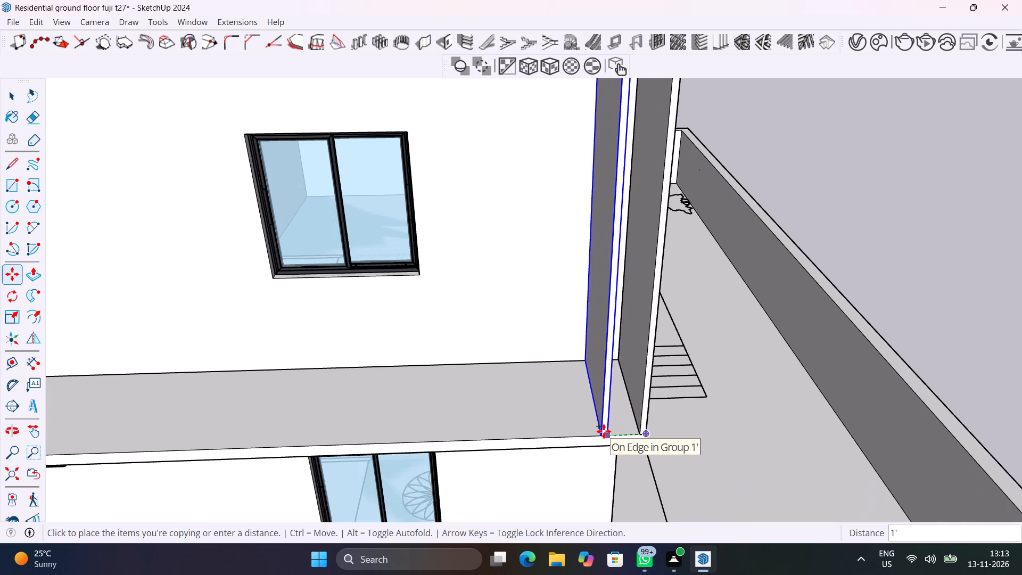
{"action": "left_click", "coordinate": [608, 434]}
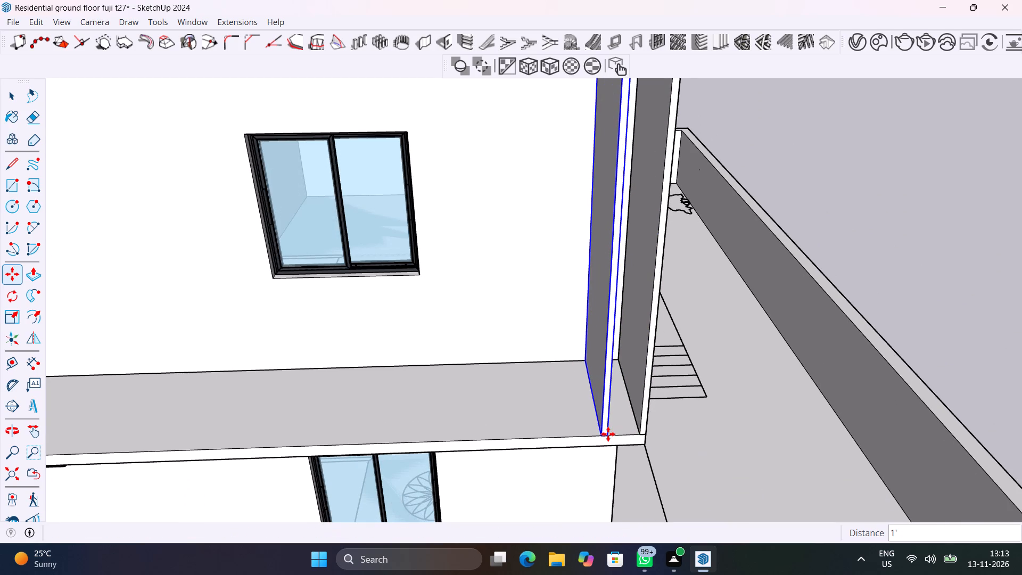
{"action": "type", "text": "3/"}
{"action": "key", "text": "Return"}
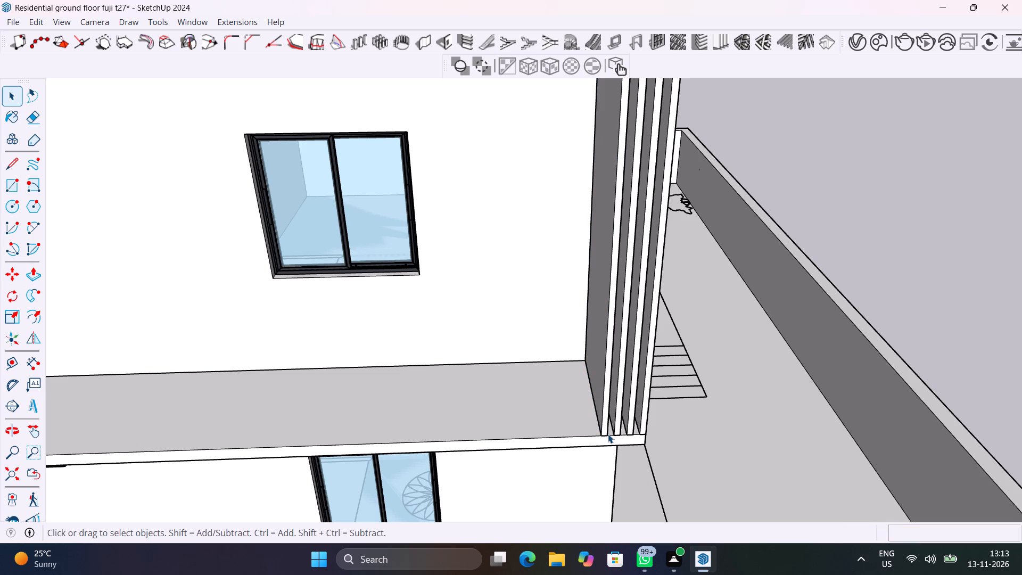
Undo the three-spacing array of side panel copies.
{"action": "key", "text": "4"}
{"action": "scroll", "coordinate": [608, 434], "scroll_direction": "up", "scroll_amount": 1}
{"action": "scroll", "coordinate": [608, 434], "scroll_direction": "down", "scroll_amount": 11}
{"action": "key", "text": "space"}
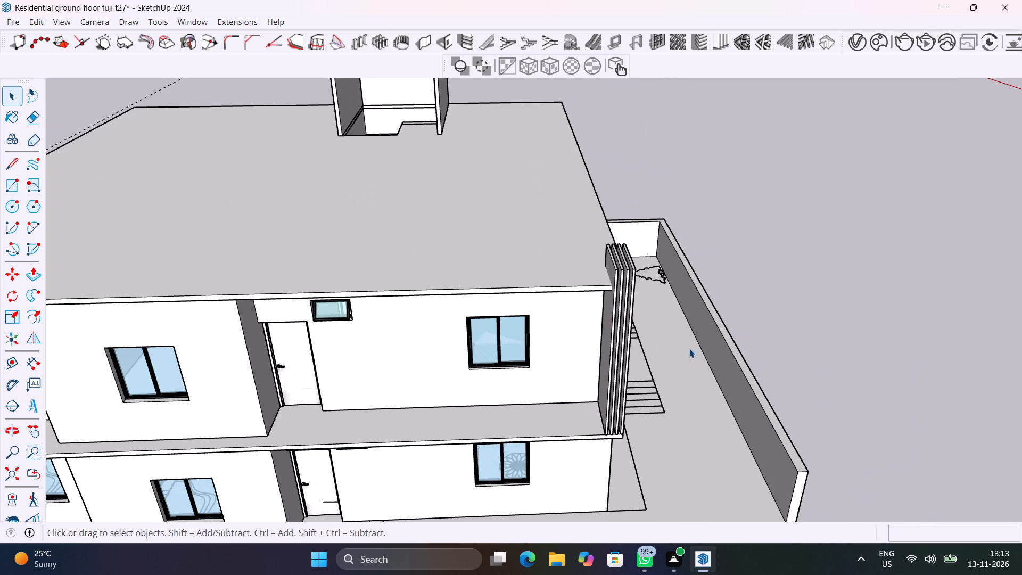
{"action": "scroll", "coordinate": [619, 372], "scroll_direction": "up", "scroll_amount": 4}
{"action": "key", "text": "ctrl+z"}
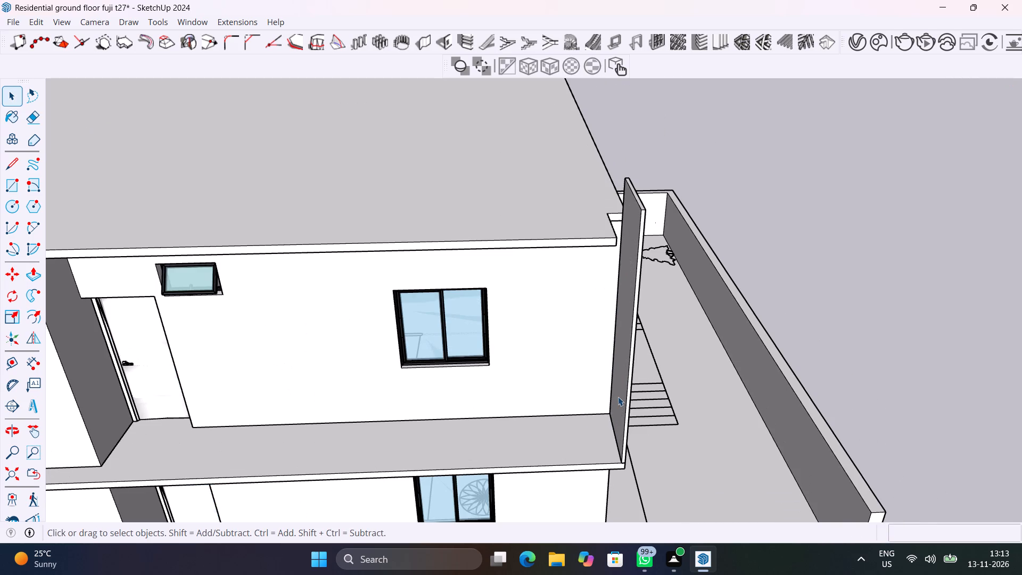
Copy the side panel about 1' 9" inward along the floor slab's front edge and divide the distance into 5 equal spacings.
{"action": "scroll", "coordinate": [628, 418], "scroll_direction": "up", "scroll_amount": 7}
{"action": "left_click", "coordinate": [628, 436]}
{"action": "scroll", "coordinate": [628, 436], "scroll_direction": "down", "scroll_amount": 4}
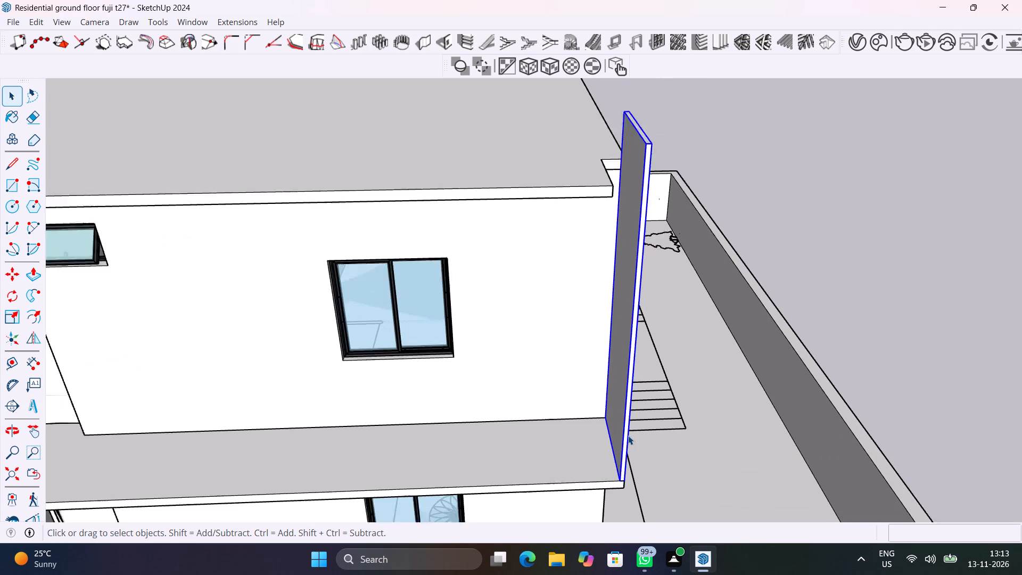
{"action": "scroll", "coordinate": [628, 436], "scroll_direction": "down", "scroll_amount": 2}
{"action": "key", "text": "m"}
{"action": "scroll", "coordinate": [629, 488], "scroll_direction": "up", "scroll_amount": 9}
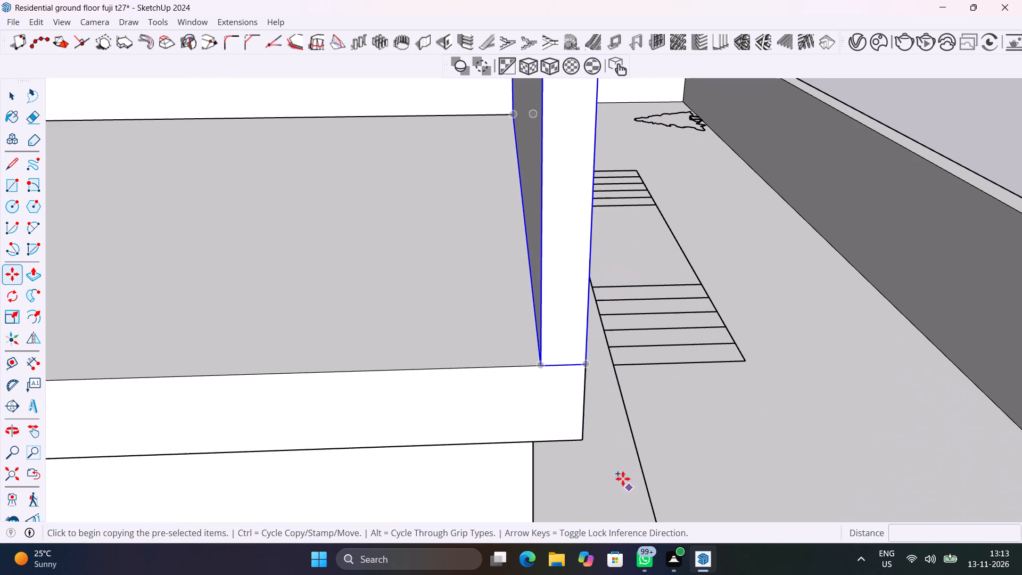
{"action": "left_click", "coordinate": [585, 365]}
{"action": "scroll", "coordinate": [493, 365], "scroll_direction": "down", "scroll_amount": 10}
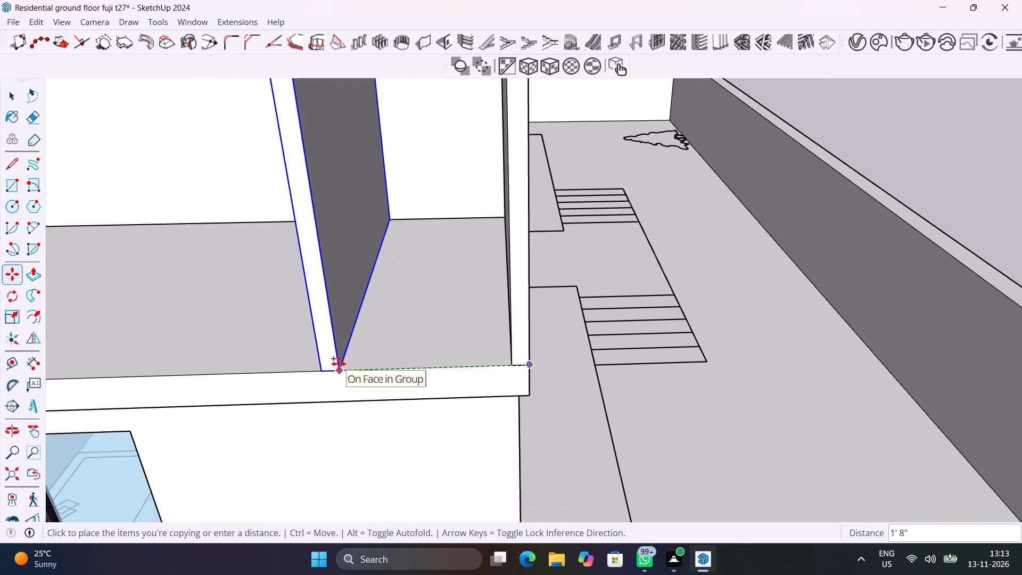
{"action": "left_click", "coordinate": [327, 364]}
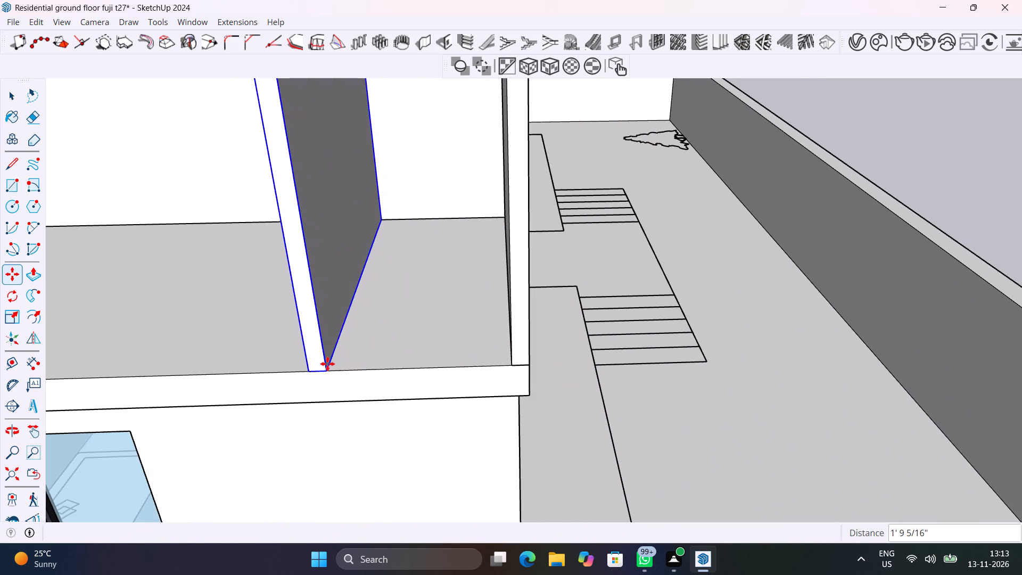
{"action": "type", "text": "5/"}
{"action": "key", "text": "Return"}
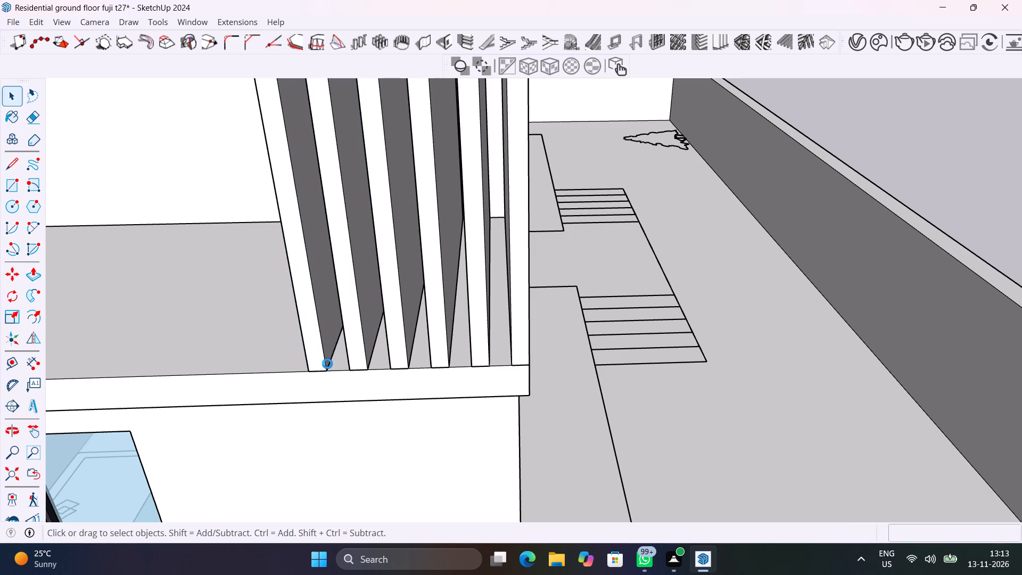
Examine how the row of vertical slats meets the roof slab's edge and the corner notch.
{"action": "scroll", "coordinate": [327, 364], "scroll_direction": "down", "scroll_amount": 20}
{"action": "scroll", "coordinate": [327, 364], "scroll_direction": "down", "scroll_amount": 7}
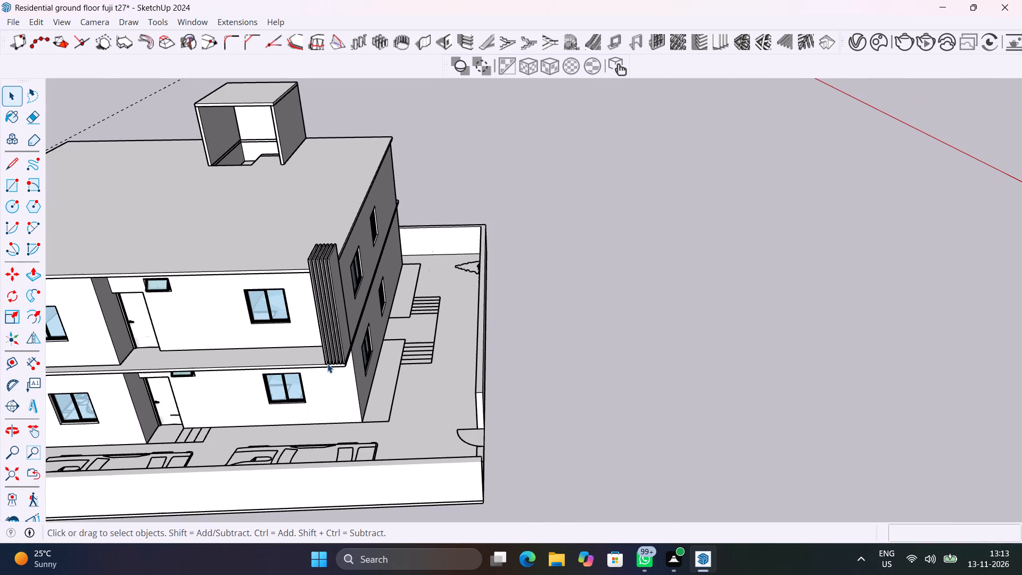
{"action": "middle_click", "coordinate": [531, 442], "text": "shift"}
{"action": "middle_click_drag", "start_coordinate": [274, 291], "coordinate": [626, 345], "text": "shift"}
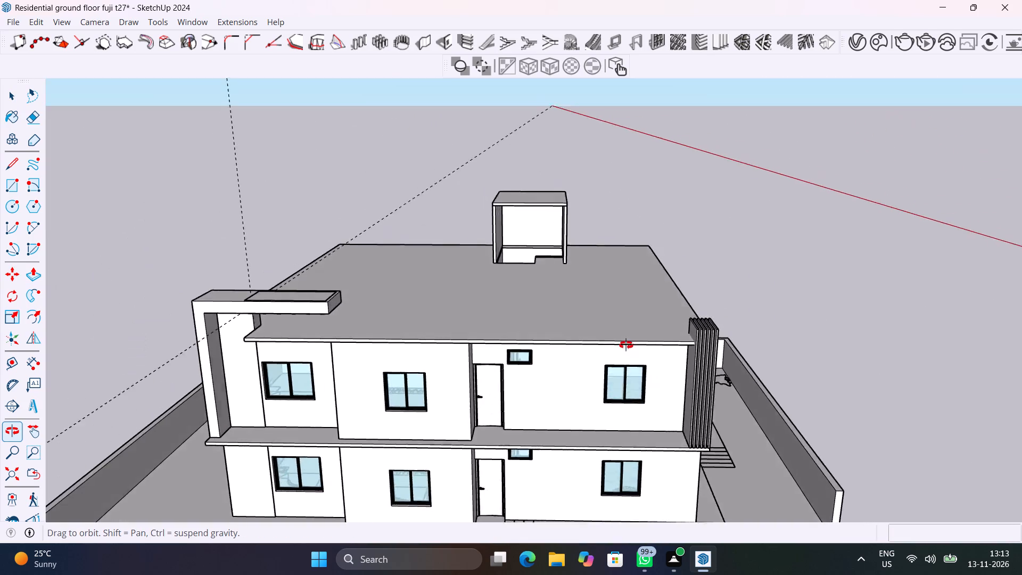
{"action": "middle_click_drag", "start_coordinate": [626, 345], "coordinate": [557, 365], "text": "shift"}
{"action": "scroll", "coordinate": [595, 368], "scroll_direction": "up", "scroll_amount": 11}
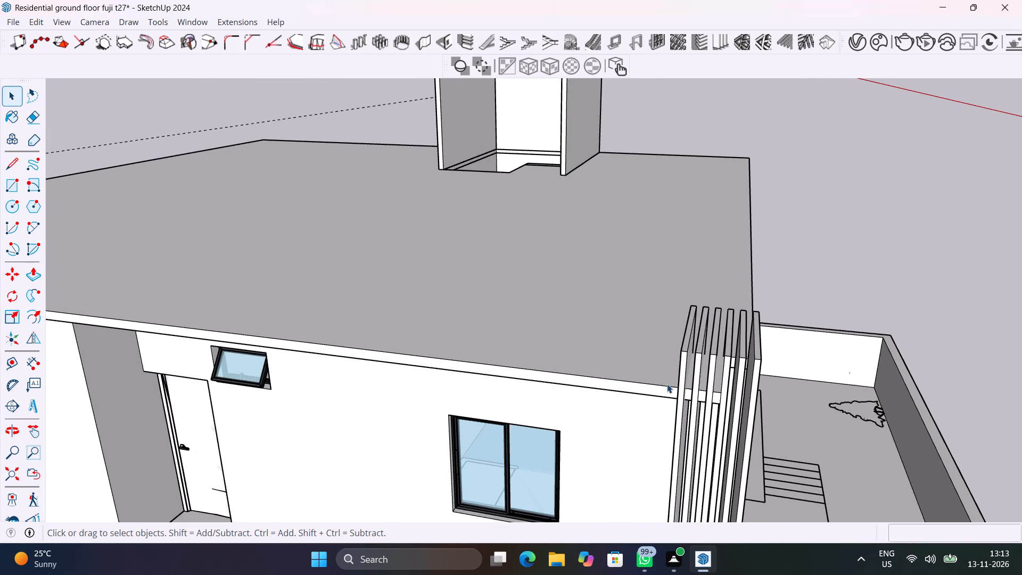
{"action": "scroll", "coordinate": [732, 406], "scroll_direction": "up", "scroll_amount": 16}
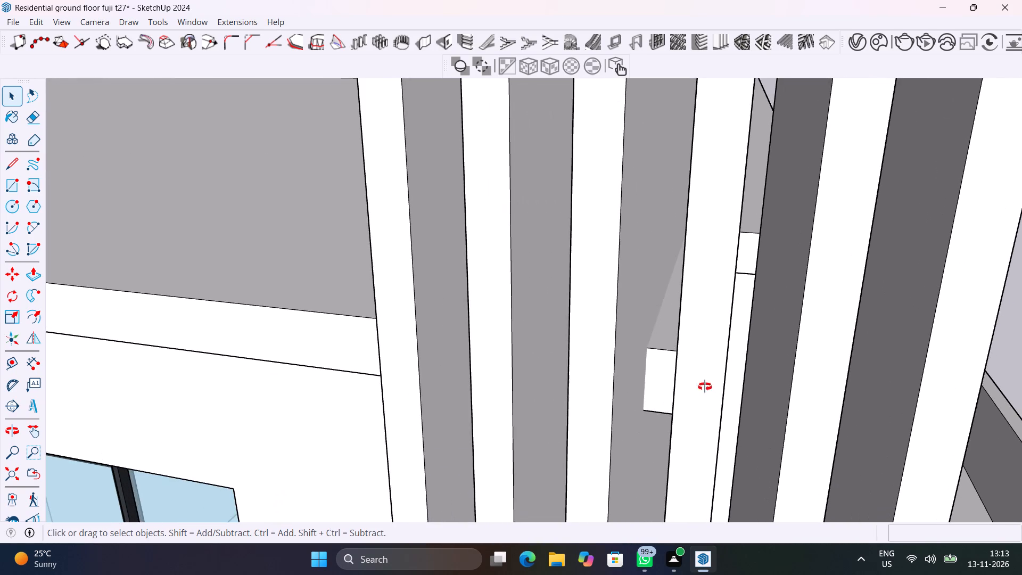
{"action": "middle_click_drag", "start_coordinate": [705, 387], "coordinate": [729, 472]}
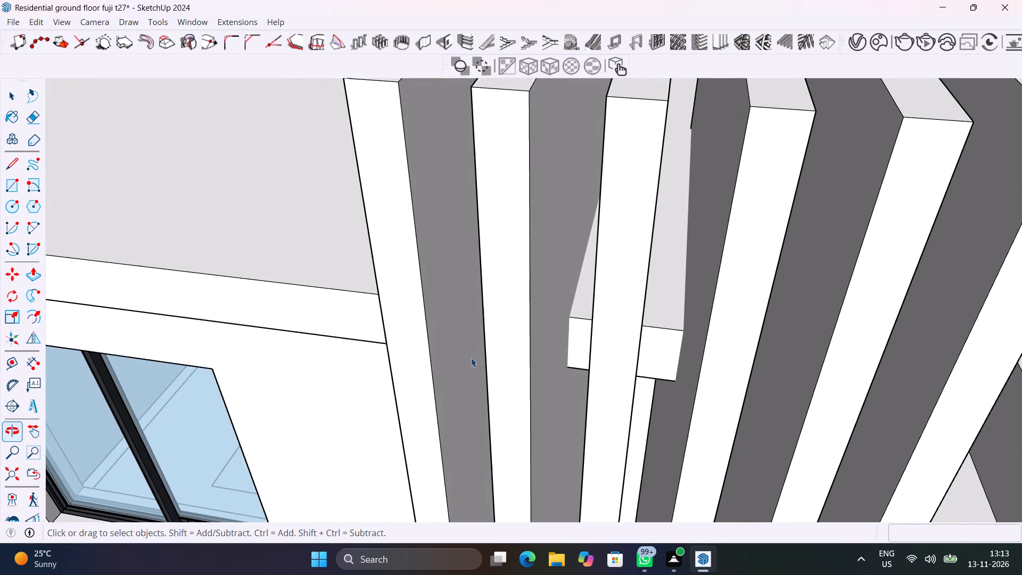
{"action": "left_click", "coordinate": [317, 298]}
{"action": "scroll", "coordinate": [489, 362], "scroll_direction": "down", "scroll_amount": 4}
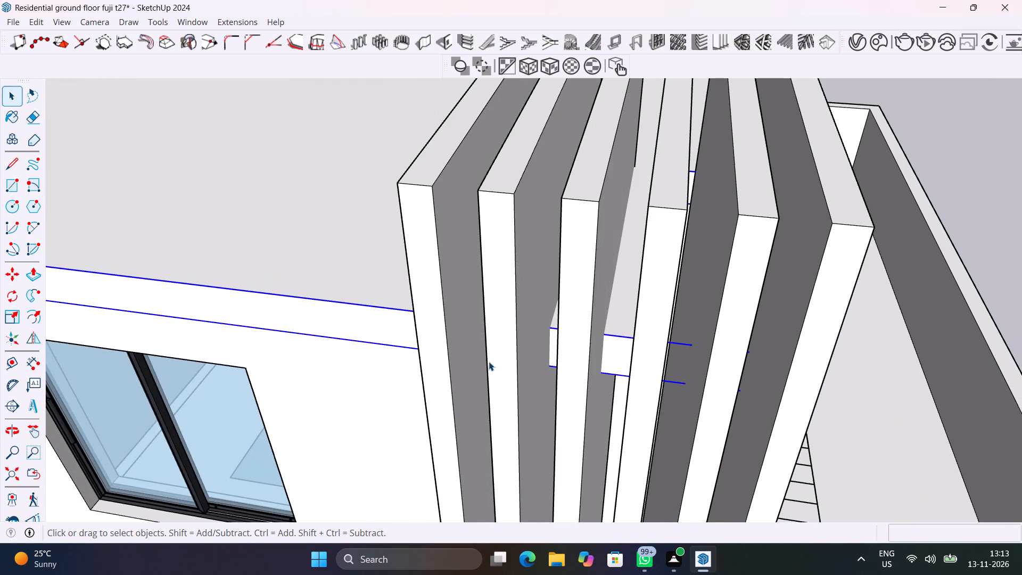
{"action": "middle_click_drag", "start_coordinate": [720, 369], "coordinate": [542, 347]}
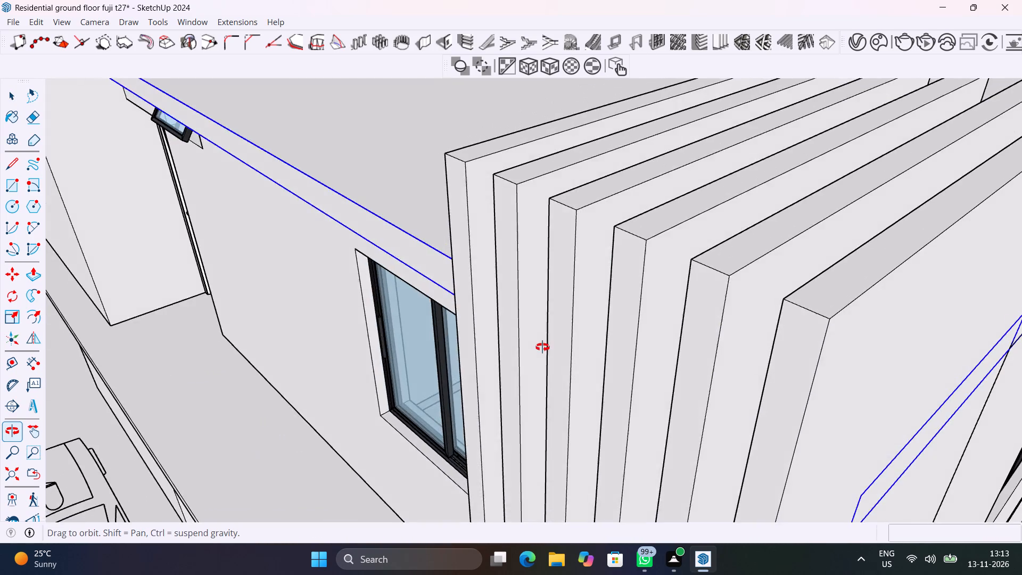
{"action": "middle_click_drag", "start_coordinate": [542, 347], "coordinate": [693, 354]}
{"action": "left_click", "coordinate": [1017, 169]}
{"action": "left_click", "coordinate": [963, 136]}
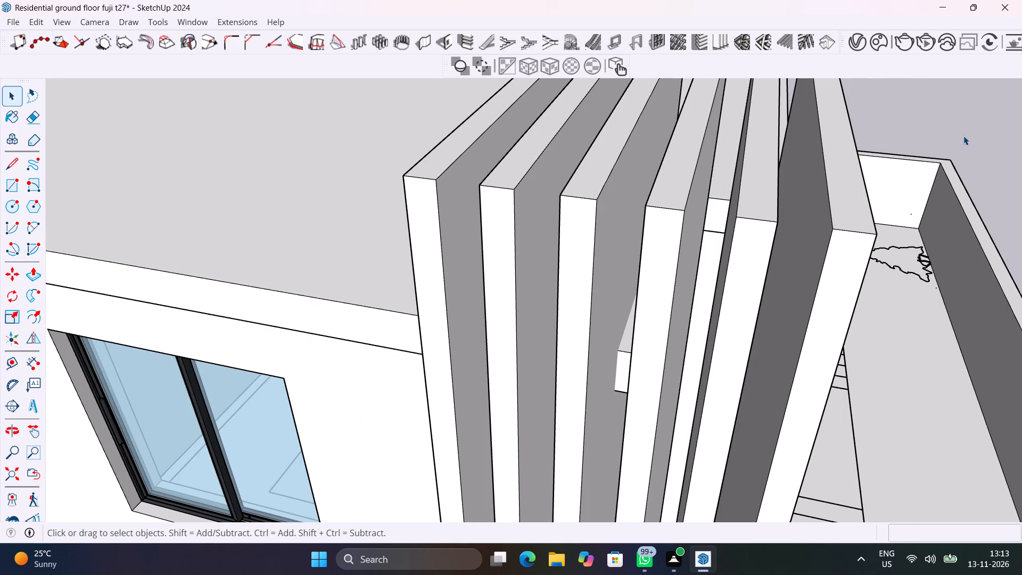
Select all six vertical slats at the corner and make them one group.
{"action": "scroll", "coordinate": [963, 136], "scroll_direction": "down", "scroll_amount": 6}
{"action": "left_click", "coordinate": [928, 216]}
{"action": "scroll", "coordinate": [928, 216], "scroll_direction": "up", "scroll_amount": 4}
{"action": "left_click", "coordinate": [884, 265], "text": "shift"}
{"action": "left_click", "coordinate": [859, 277], "text": "shift"}
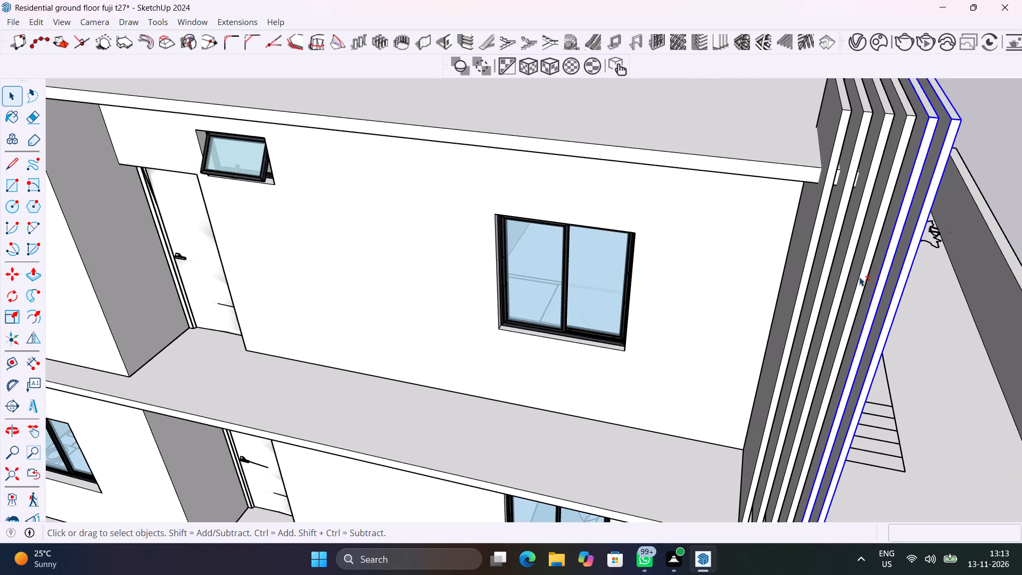
{"action": "left_click", "coordinate": [839, 293], "text": "shift"}
{"action": "left_click", "coordinate": [818, 306], "text": "shift"}
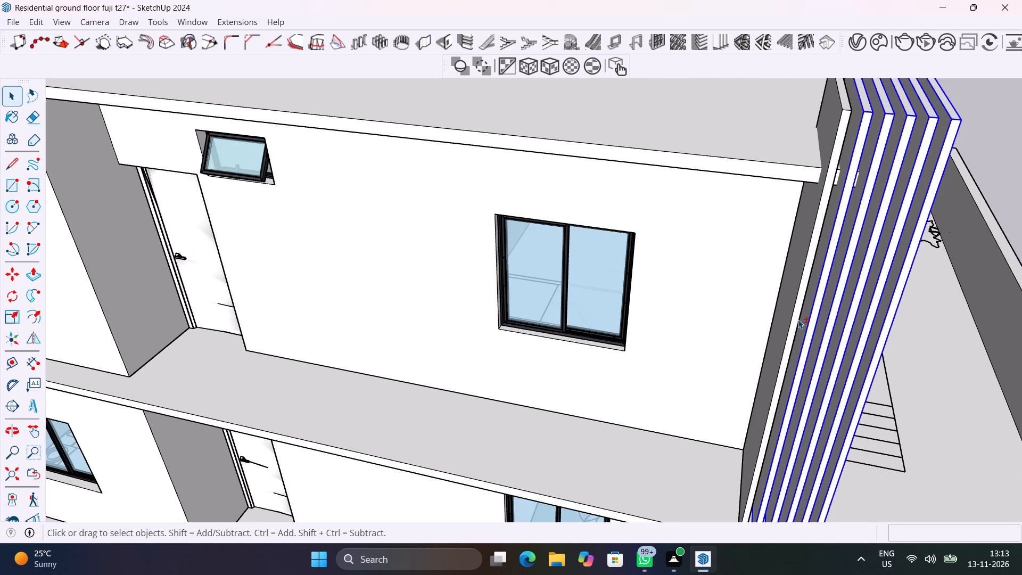
{"action": "left_click", "coordinate": [798, 321], "text": "shift"}
{"action": "right_click", "coordinate": [796, 318], "text": "shift"}
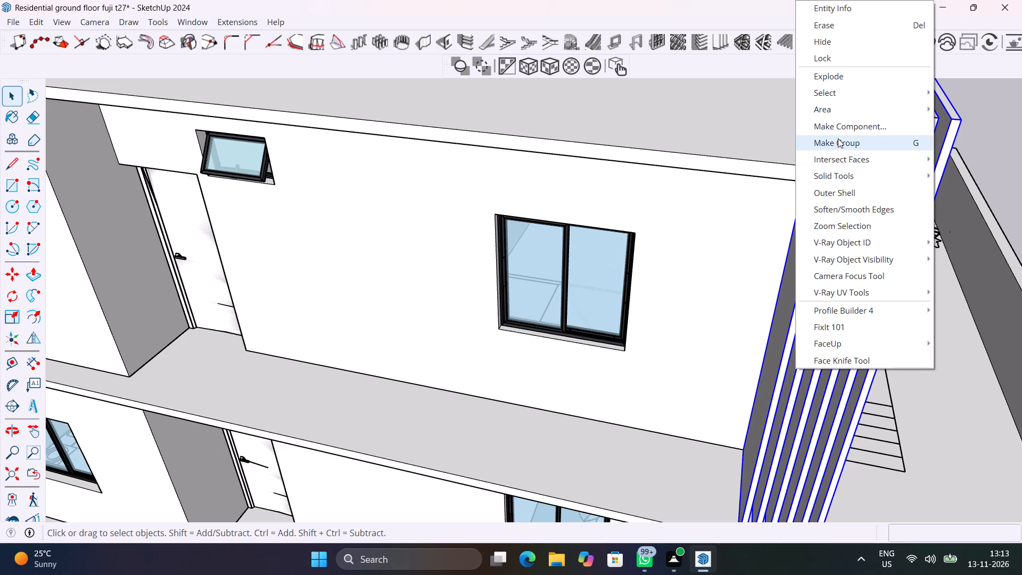
{"action": "left_click", "coordinate": [838, 138], "text": "shift"}
Hide the grouped vertical slats at the house corner.
{"action": "middle_click_drag", "start_coordinate": [869, 294], "coordinate": [801, 261]}
{"action": "right_click", "coordinate": [916, 287]}
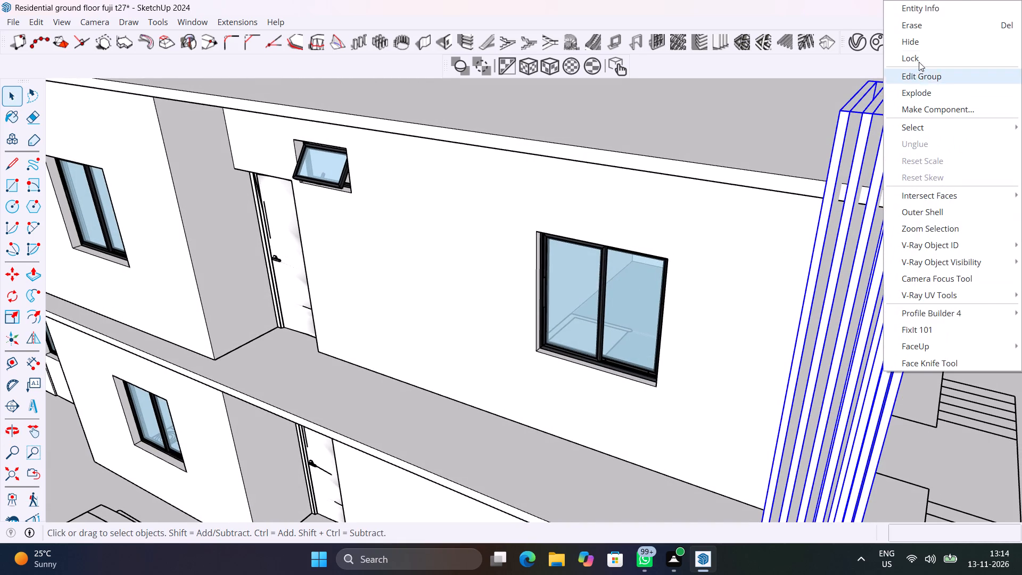
{"action": "left_click", "coordinate": [922, 46]}
Push the side face of the roof slab's corner notch back a little over 3' along the front edge to lengthen the notch.
{"action": "scroll", "coordinate": [914, 192], "scroll_direction": "up", "scroll_amount": 6}
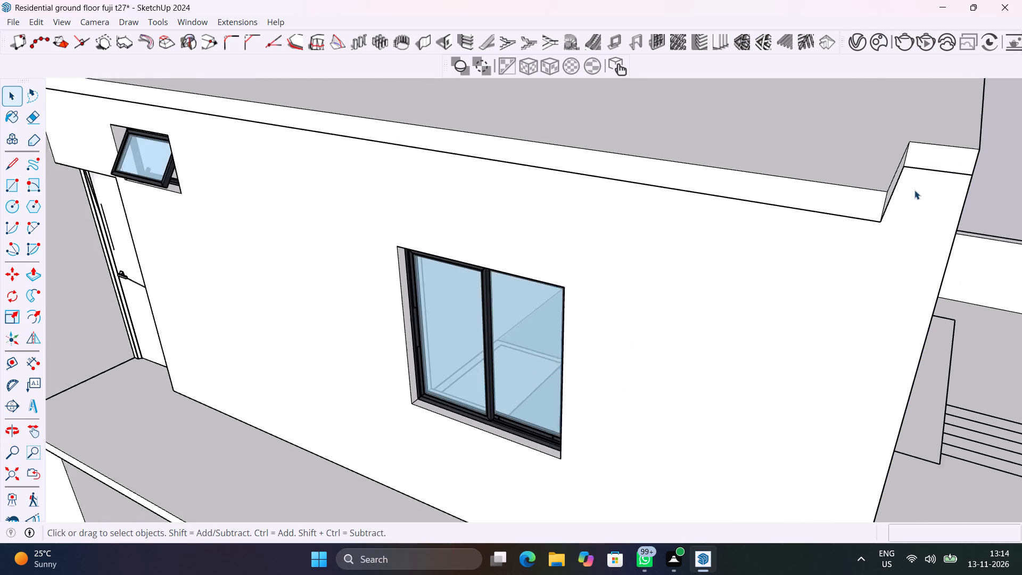
{"action": "middle_click_drag", "start_coordinate": [911, 193], "coordinate": [787, 202]}
{"action": "left_click", "coordinate": [959, 275]}
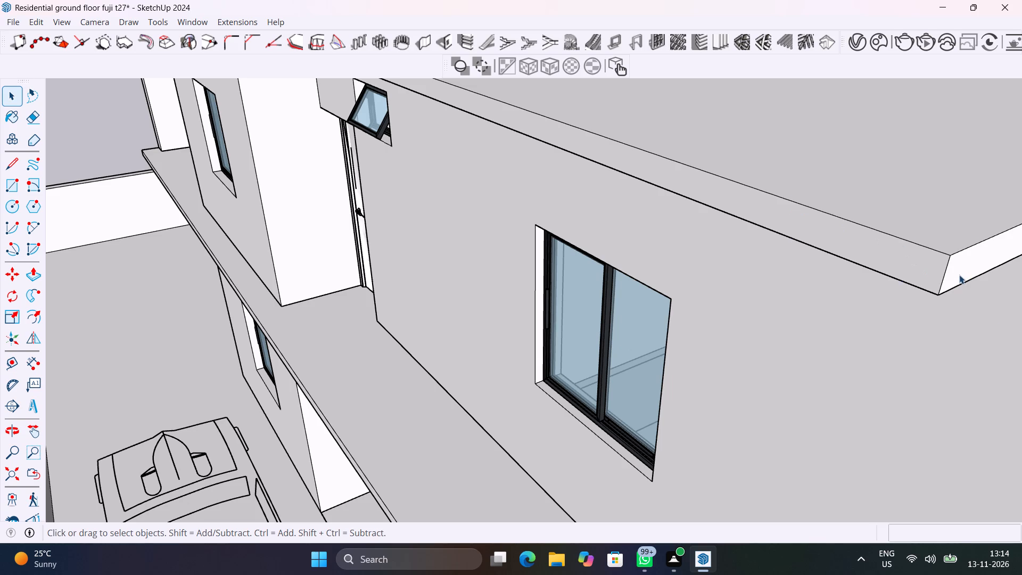
{"action": "double_click", "coordinate": [959, 275]}
{"action": "left_click", "coordinate": [960, 268]}
{"action": "middle_click_drag", "start_coordinate": [952, 269], "coordinate": [579, 330], "text": "shift"}
{"action": "key", "text": "p"}
{"action": "left_click", "coordinate": [583, 324]}
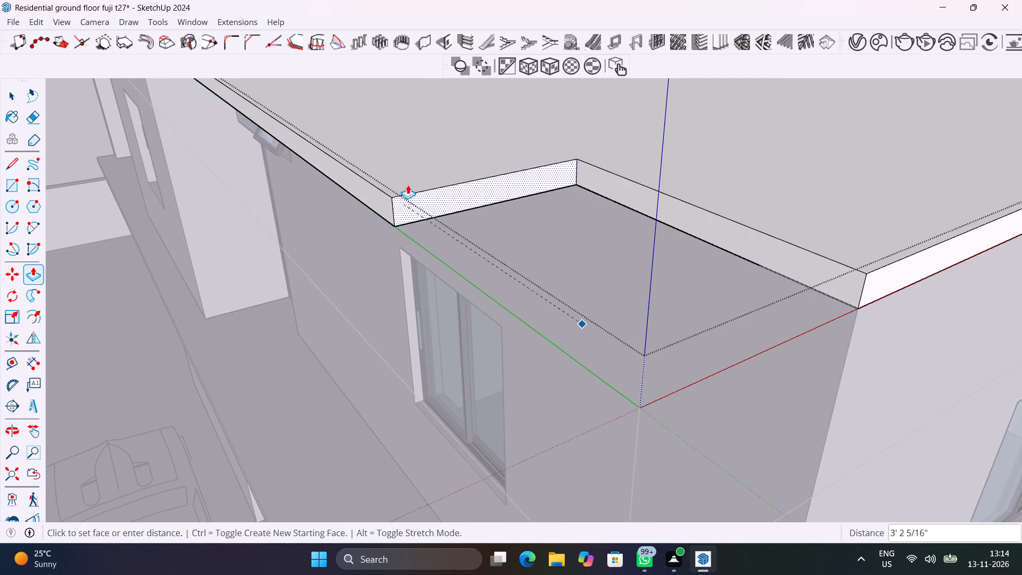
{"action": "left_click", "coordinate": [386, 161]}
{"action": "key", "text": "space"}
{"action": "scroll", "coordinate": [404, 264], "scroll_direction": "down", "scroll_amount": 11}
{"action": "middle_click_drag", "start_coordinate": [405, 331], "coordinate": [559, 344]}
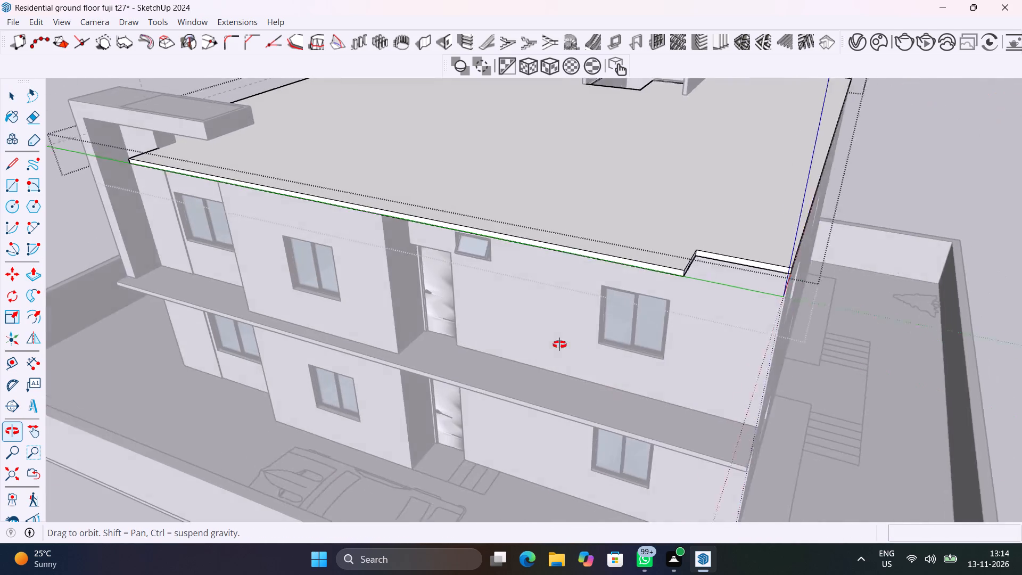
{"action": "middle_click_drag", "start_coordinate": [559, 344], "coordinate": [601, 346]}
{"action": "left_click", "coordinate": [910, 167]}
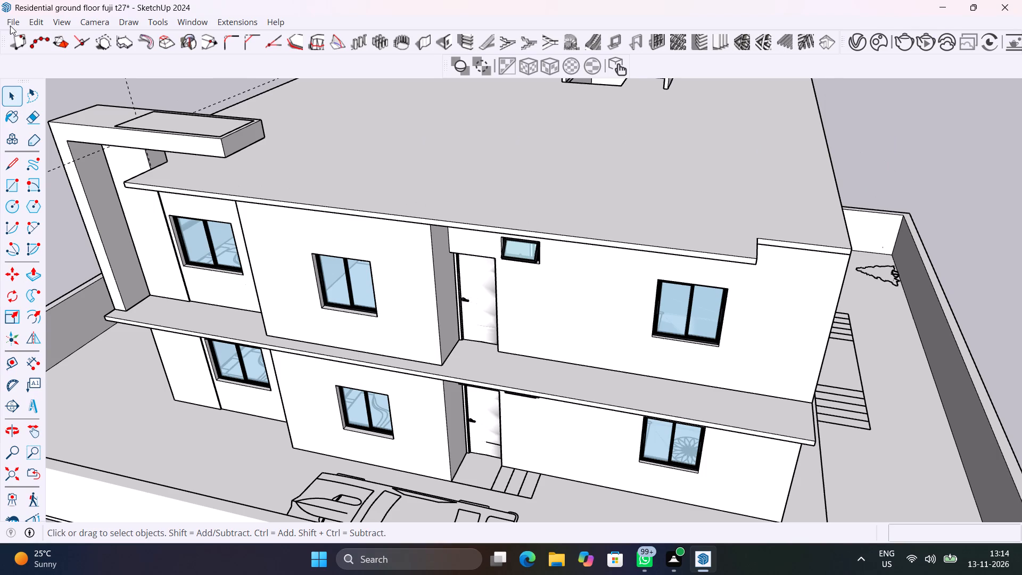
Save the model.
{"action": "key", "text": "ctrl+s"}
Unhide the last hidden object, the grouped vertical slats at the house corner.
{"action": "left_click", "coordinate": [39, 25]}
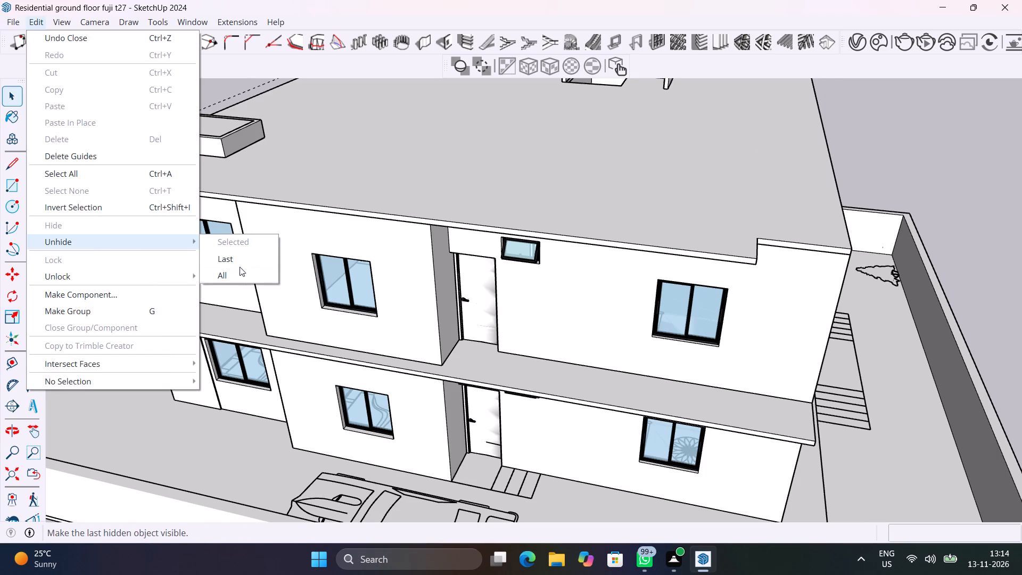
{"action": "left_click", "coordinate": [239, 260]}
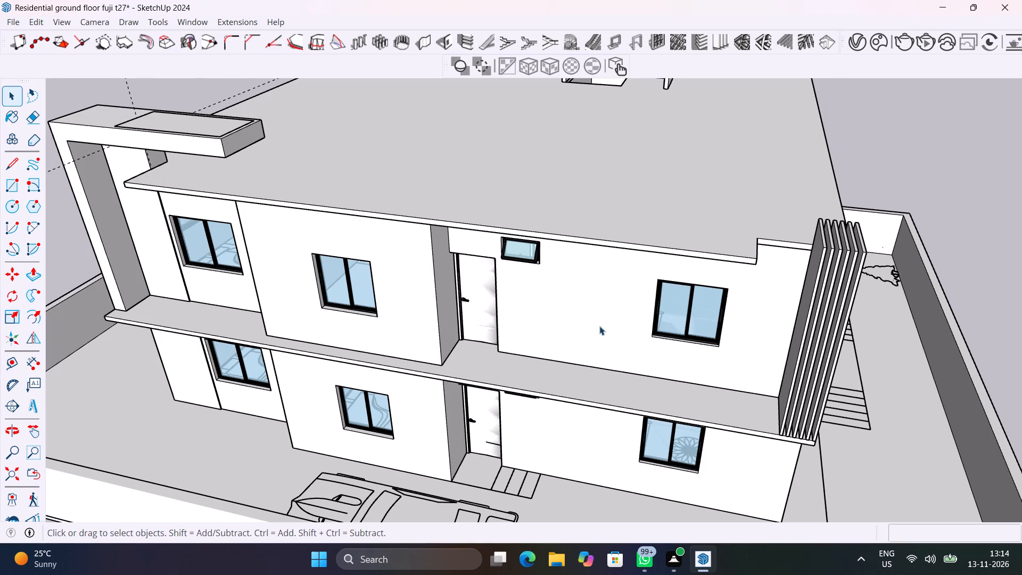
Pull the roof slab notch's side face about 2' 10" along the front edge up to the innermost slat.
{"action": "scroll", "coordinate": [737, 309], "scroll_direction": "up", "scroll_amount": 4}
{"action": "scroll", "coordinate": [764, 262], "scroll_direction": "up", "scroll_amount": 1}
{"action": "middle_click_drag", "start_coordinate": [764, 262], "coordinate": [661, 292]}
{"action": "scroll", "coordinate": [612, 311], "scroll_direction": "up", "scroll_amount": 9}
{"action": "left_click", "coordinate": [555, 297]}
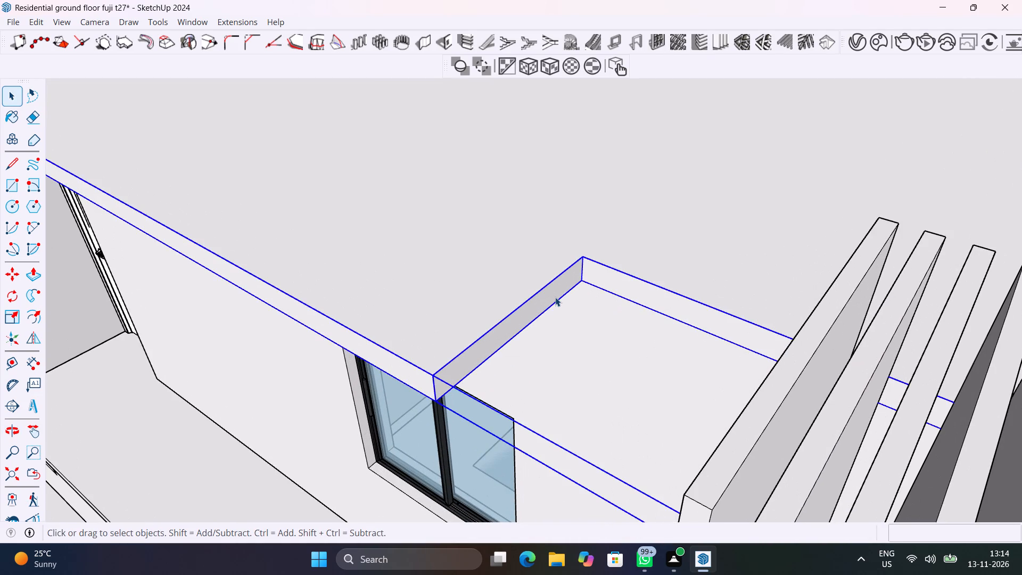
{"action": "double_click", "coordinate": [555, 297]}
{"action": "left_click", "coordinate": [556, 295]}
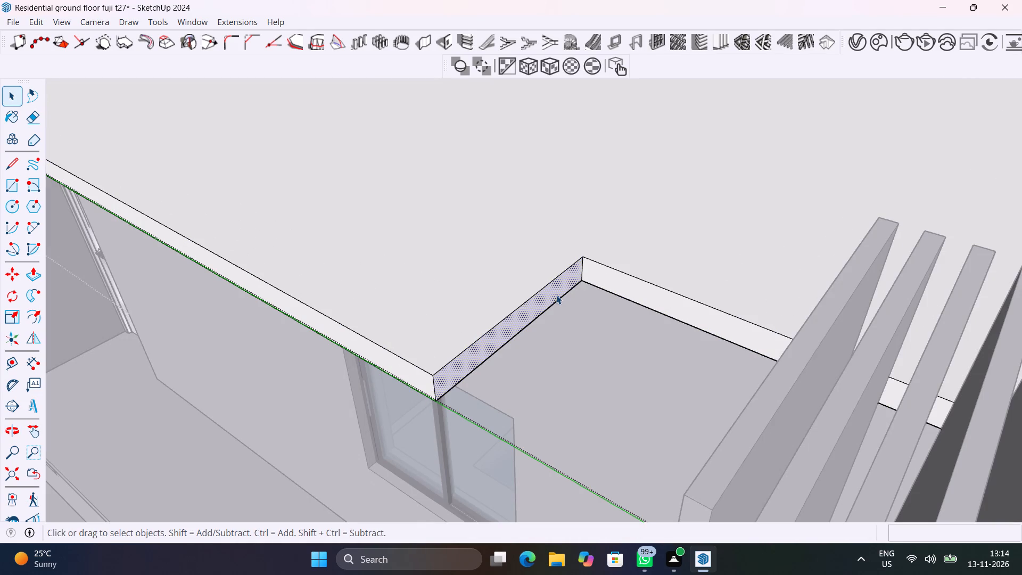
{"action": "key", "text": "p"}
{"action": "left_click", "coordinate": [556, 295]}
{"action": "scroll", "coordinate": [648, 330], "scroll_direction": "down", "scroll_amount": 7}
{"action": "middle_click_drag", "start_coordinate": [648, 330], "coordinate": [795, 289]}
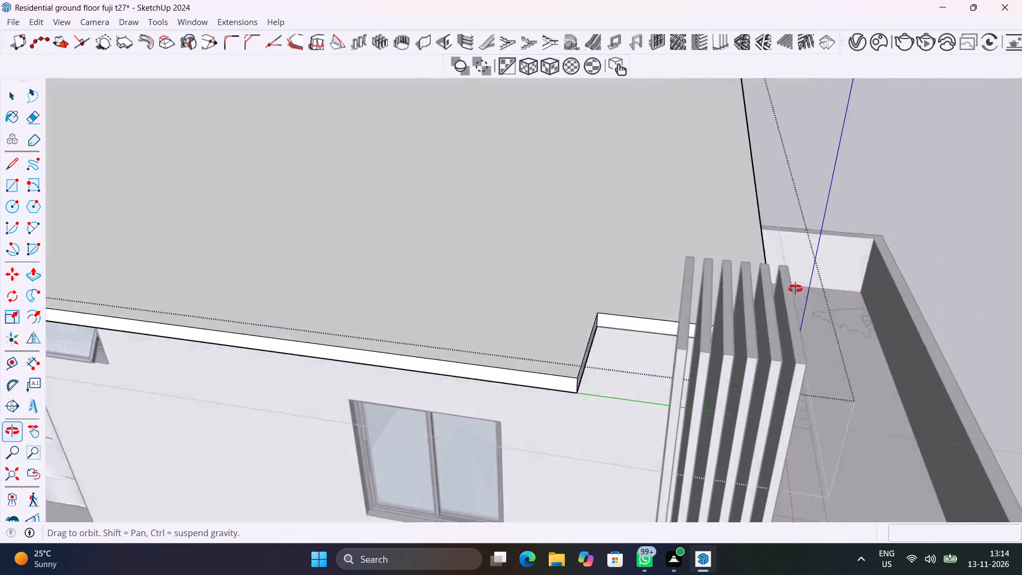
{"action": "middle_click_drag", "start_coordinate": [795, 289], "coordinate": [859, 319]}
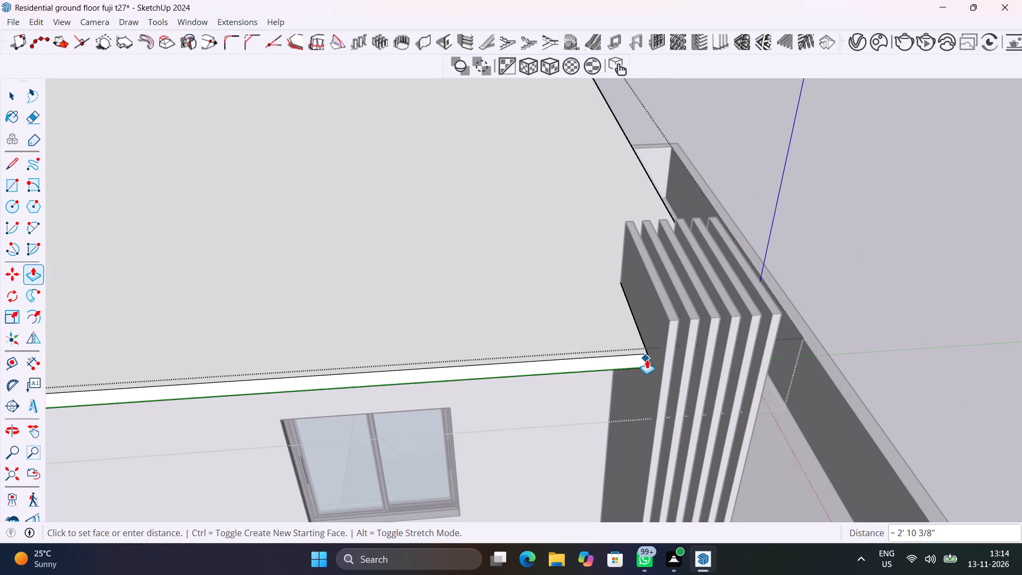
{"action": "left_click", "coordinate": [648, 362]}
{"action": "scroll", "coordinate": [557, 304], "scroll_direction": "down", "scroll_amount": 7}
{"action": "key", "text": "space"}
{"action": "left_click", "coordinate": [805, 264]}
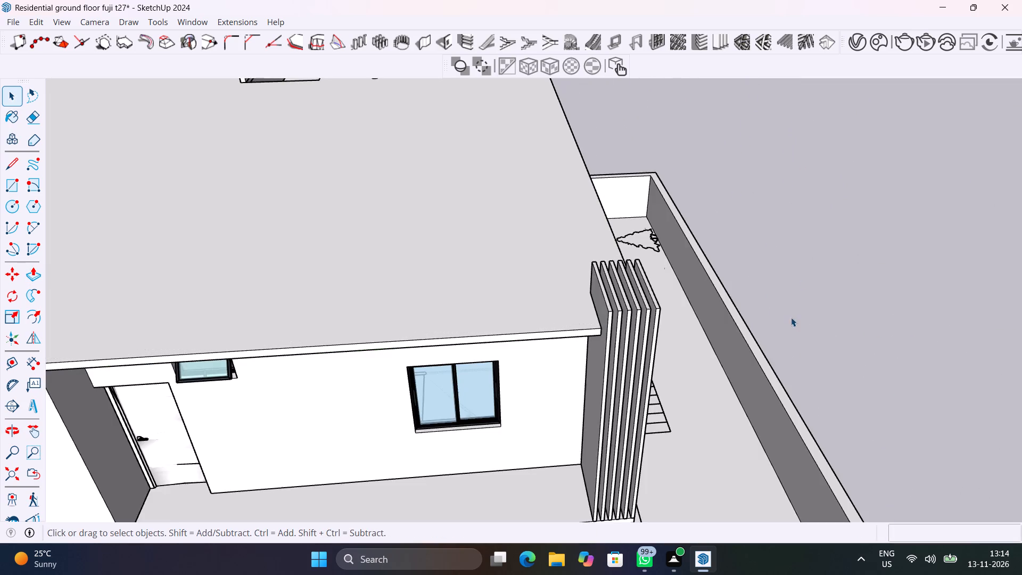
Save the model with the roof slab closed up against the slats.
{"action": "middle_click_drag", "start_coordinate": [791, 316], "coordinate": [772, 215]}
{"action": "scroll", "coordinate": [616, 226], "scroll_direction": "down", "scroll_amount": 7}
{"action": "middle_click_drag", "start_coordinate": [474, 241], "coordinate": [475, 242], "text": "shift"}
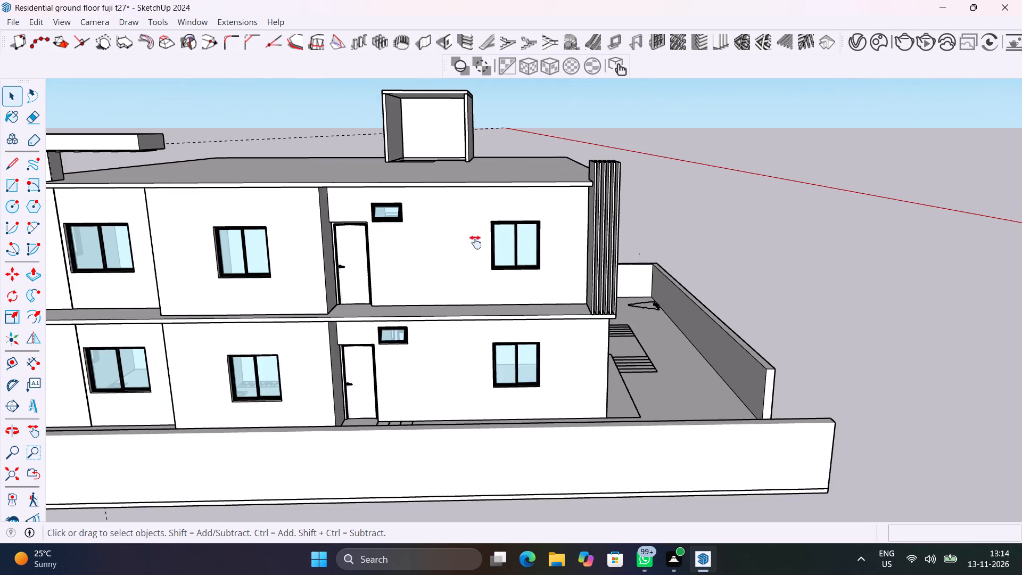
{"action": "middle_click_drag", "start_coordinate": [475, 242], "coordinate": [581, 373], "text": "shift"}
{"action": "key", "text": "ctrl+s"}
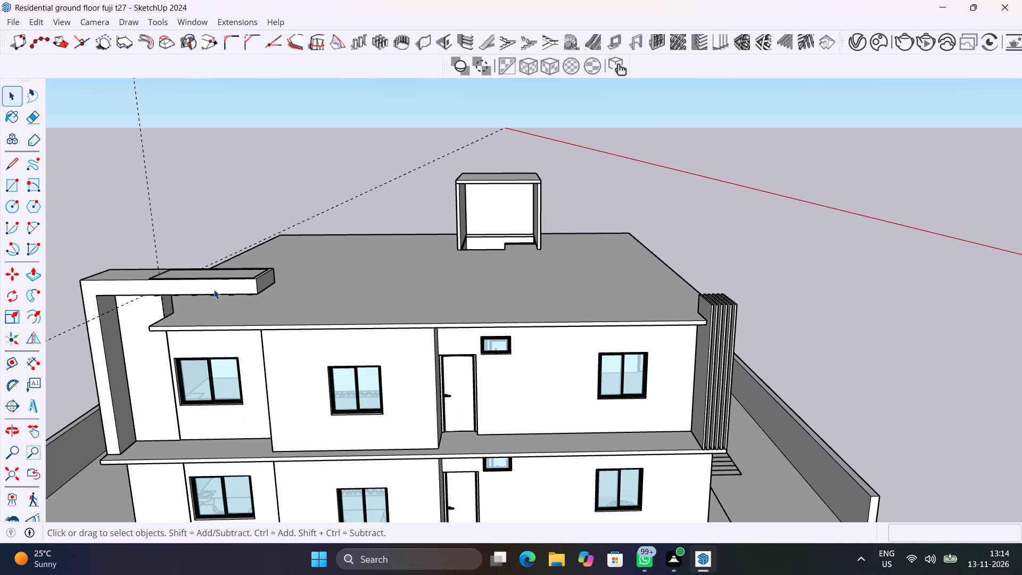
Examine the front and side facades, checking the corner frame, the roof slab edge and the vertical slats from several angles.
{"action": "middle_click_drag", "start_coordinate": [214, 290], "coordinate": [266, 225]}
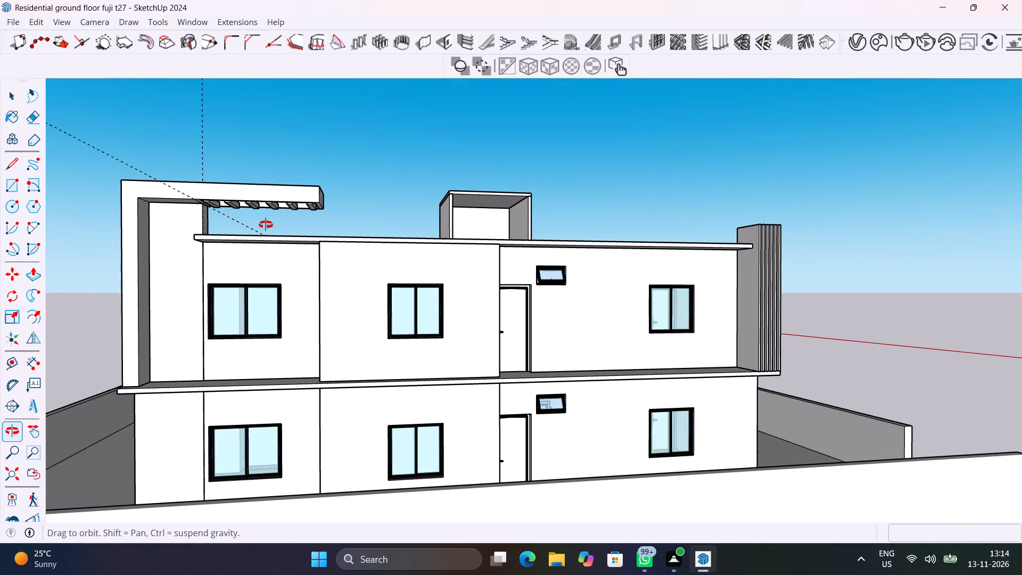
{"action": "middle_click_drag", "start_coordinate": [266, 225], "coordinate": [179, 262]}
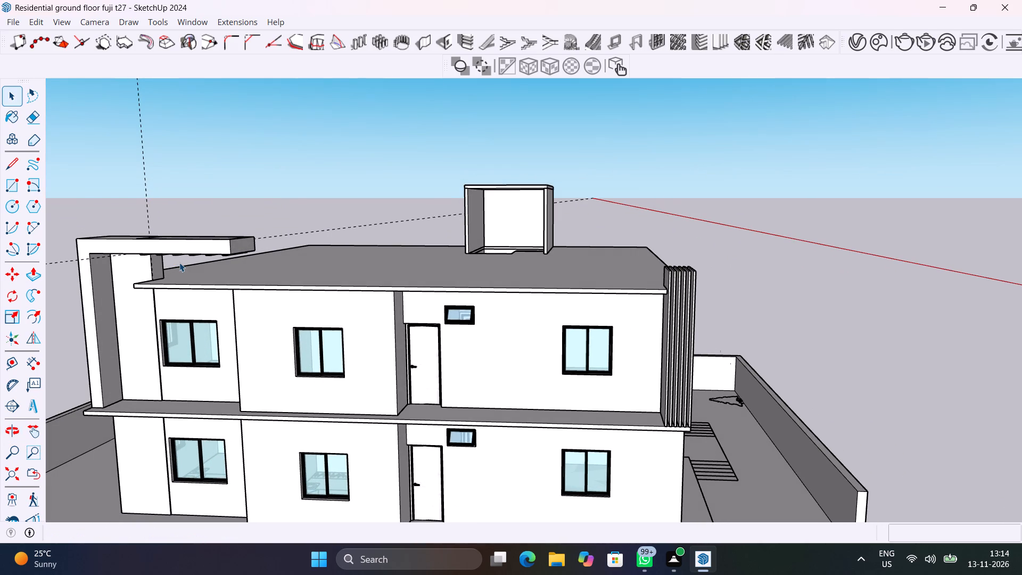
{"action": "scroll", "coordinate": [179, 262], "scroll_direction": "down", "scroll_amount": 4}
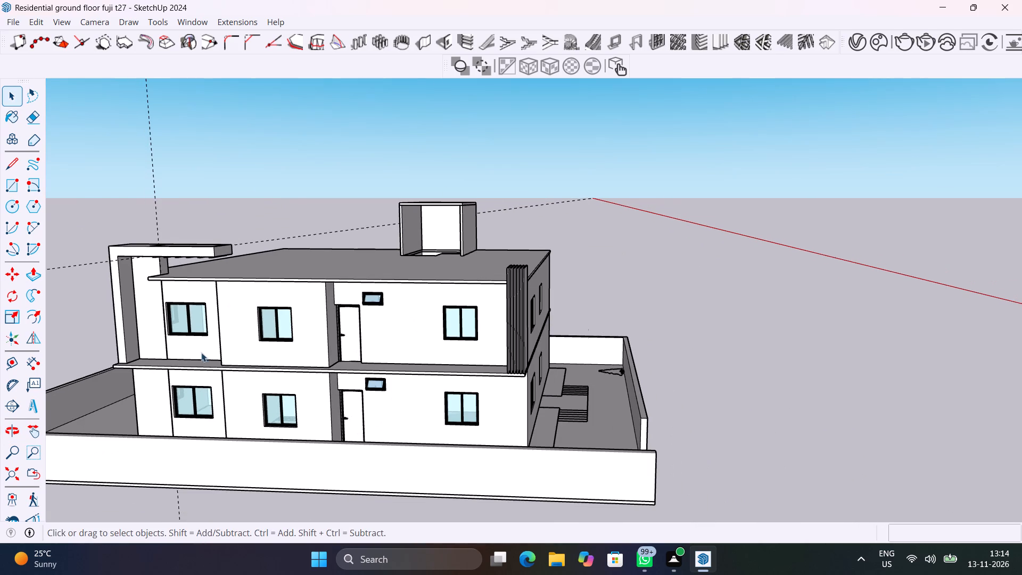
{"action": "middle_click_drag", "start_coordinate": [250, 365], "coordinate": [334, 351]}
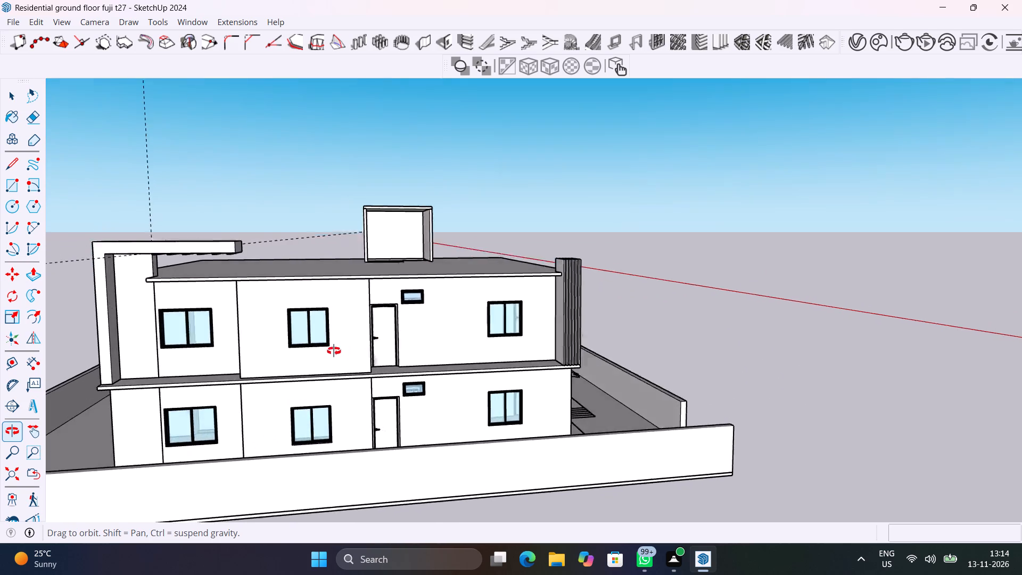
{"action": "middle_click_drag", "start_coordinate": [334, 351], "coordinate": [133, 492]}
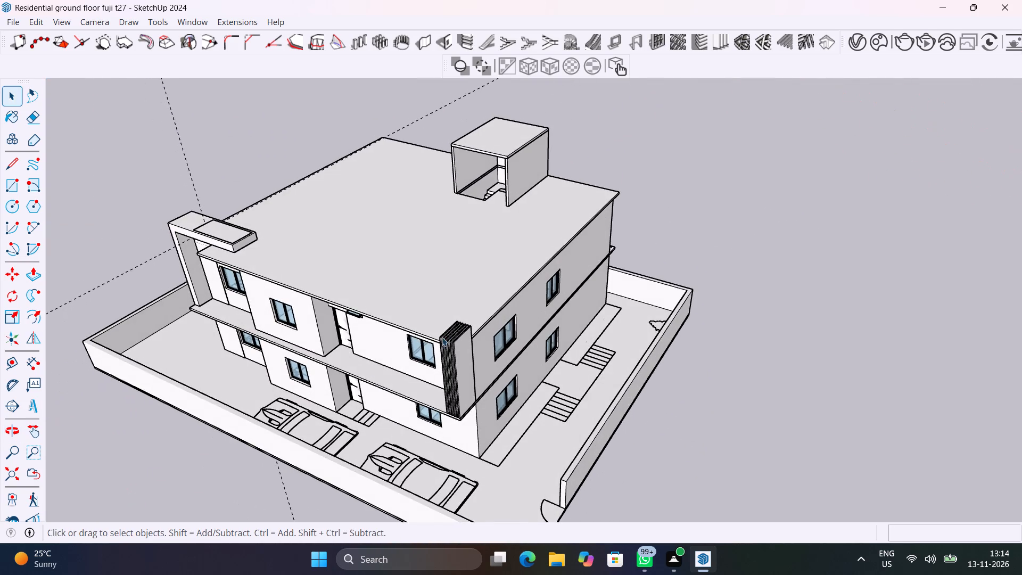
{"action": "scroll", "coordinate": [468, 330], "scroll_direction": "up", "scroll_amount": 8}
{"action": "middle_click_drag", "start_coordinate": [488, 331], "coordinate": [227, 328]}
{"action": "scroll", "coordinate": [488, 331], "scroll_direction": "up", "scroll_amount": 1}
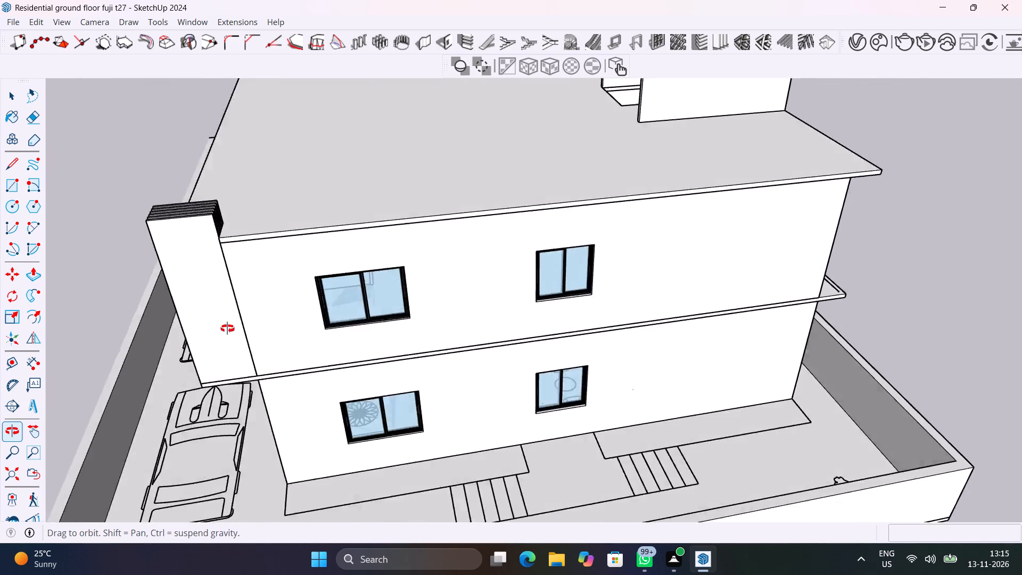
{"action": "middle_click_drag", "start_coordinate": [227, 328], "coordinate": [494, 362]}
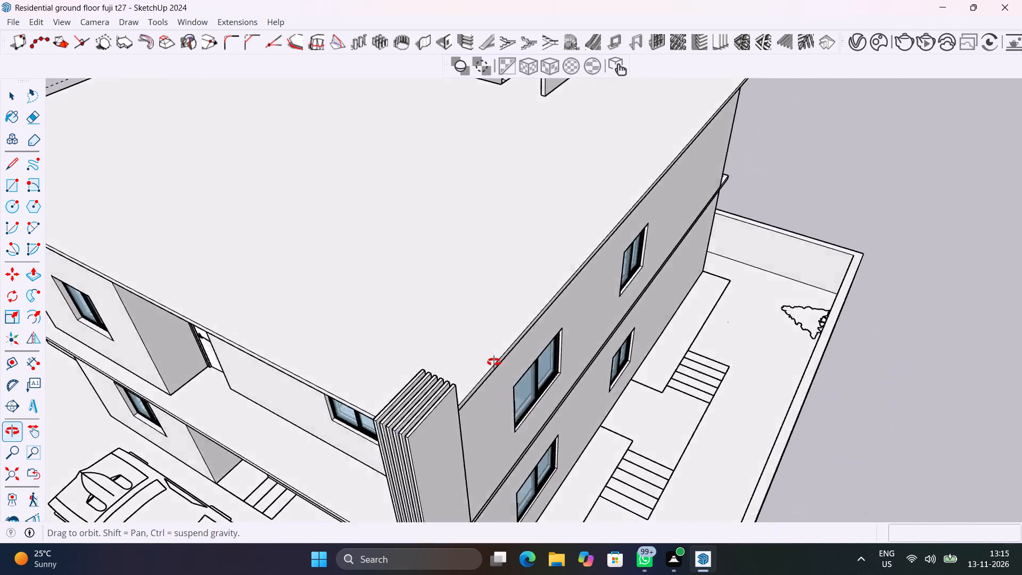
{"action": "middle_click_drag", "start_coordinate": [494, 362], "coordinate": [721, 278]}
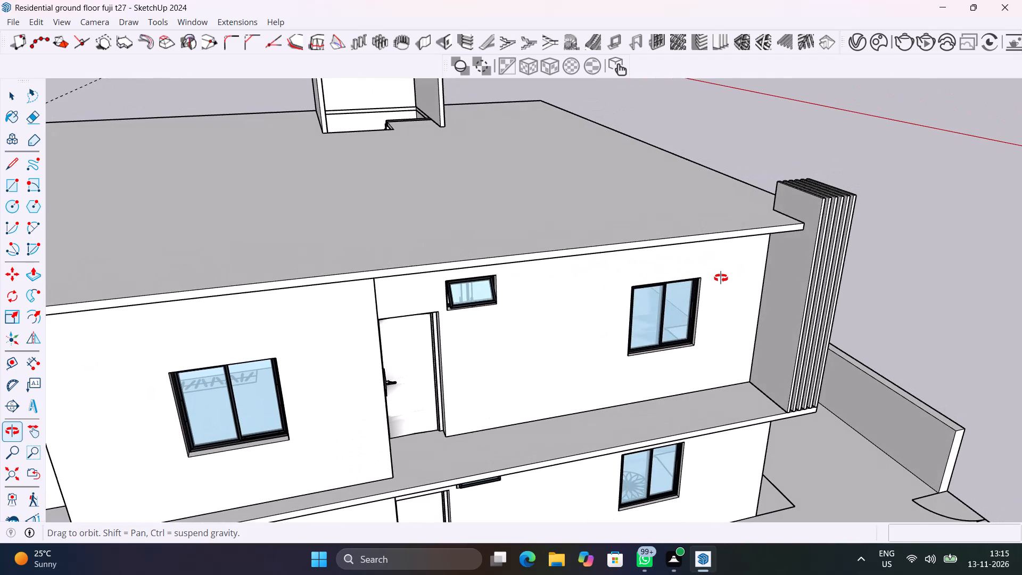
{"action": "middle_click_drag", "start_coordinate": [721, 278], "coordinate": [678, 257]}
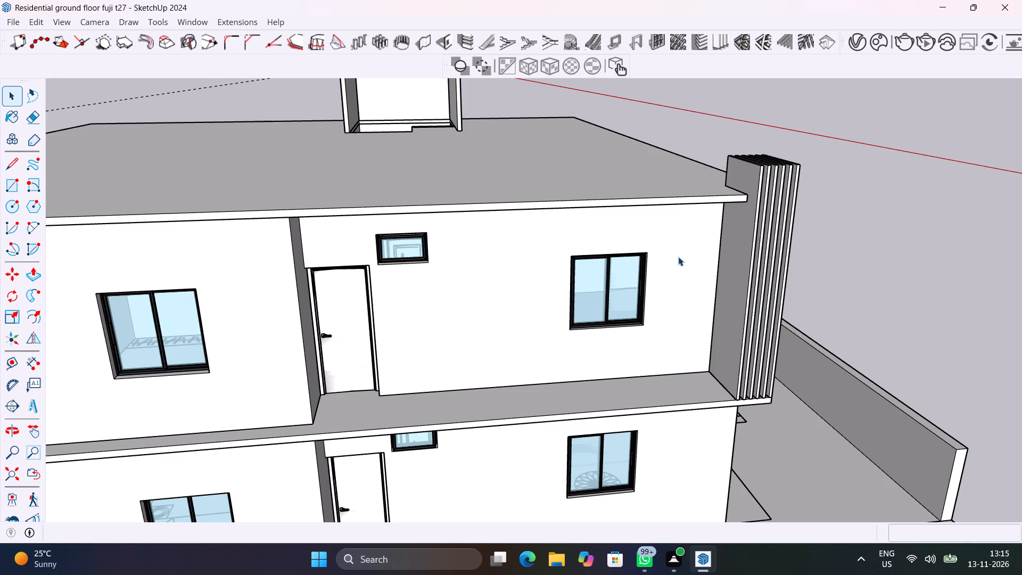
{"action": "scroll", "coordinate": [678, 256], "scroll_direction": "down", "scroll_amount": 8}
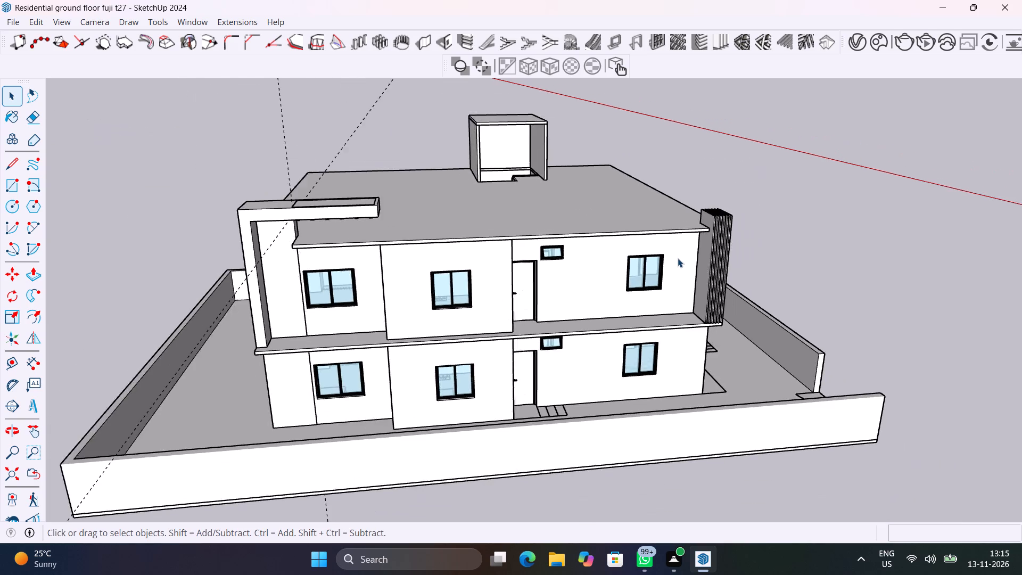
{"action": "scroll", "coordinate": [676, 263], "scroll_direction": "down", "scroll_amount": 1}
{"action": "middle_click_drag", "start_coordinate": [676, 263], "coordinate": [558, 248]}
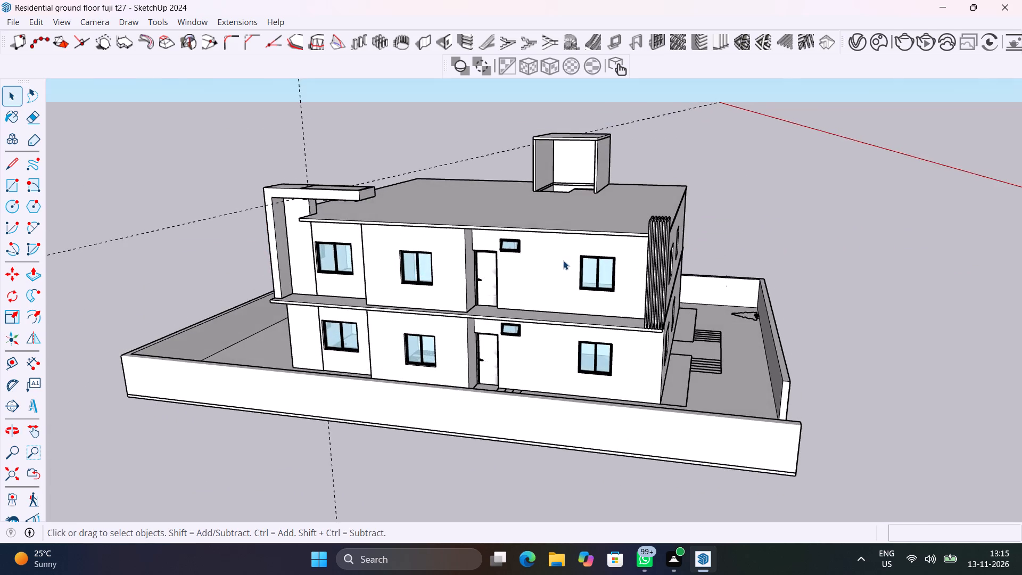
{"action": "scroll", "coordinate": [564, 260], "scroll_direction": "up", "scroll_amount": 4}
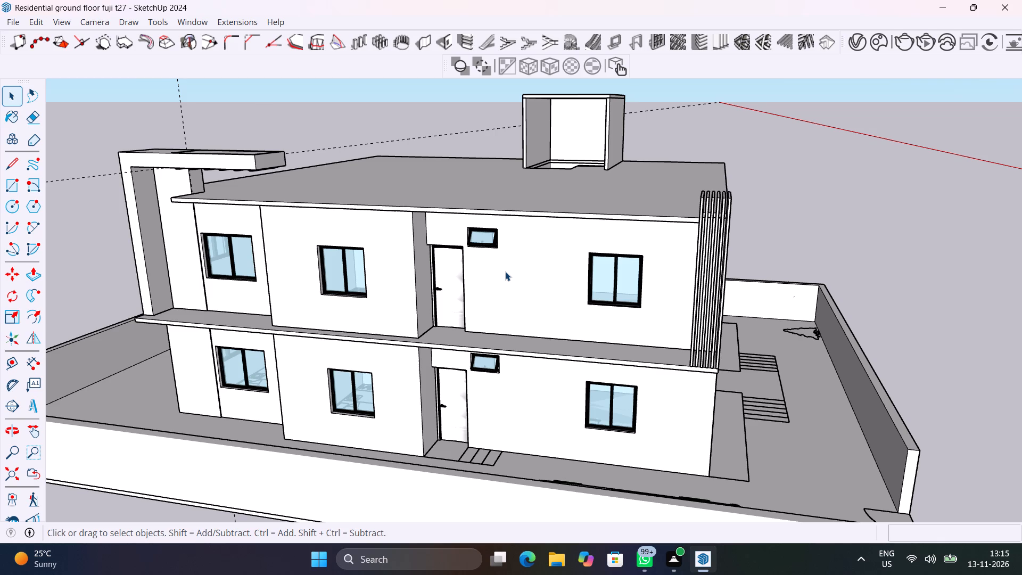
{"action": "scroll", "coordinate": [505, 272], "scroll_direction": "down", "scroll_amount": 3}
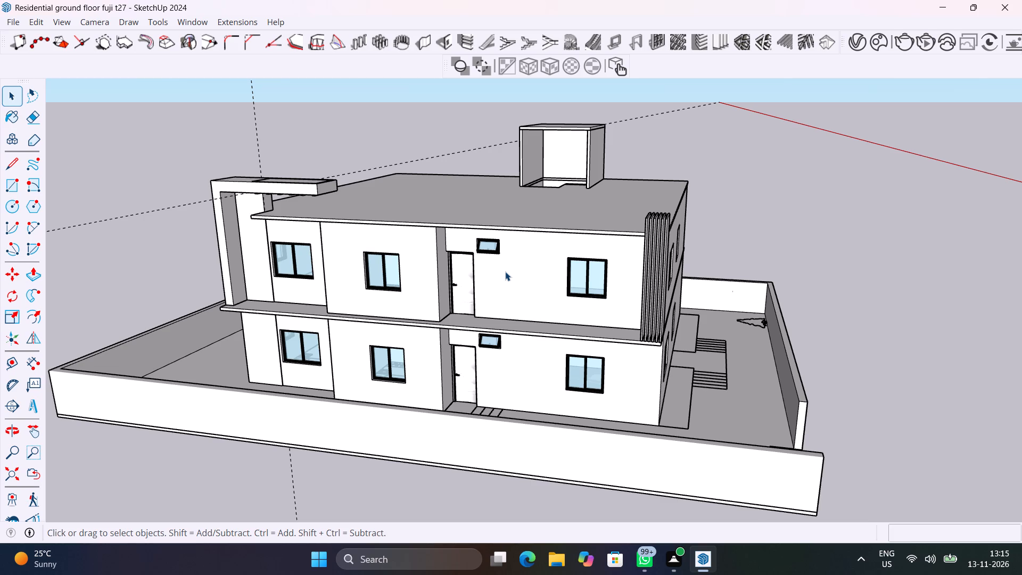
Examine the upper floor's projecting slab along the front facade between the entrance door and the corner slats.
{"action": "scroll", "coordinate": [665, 316], "scroll_direction": "up", "scroll_amount": 9}
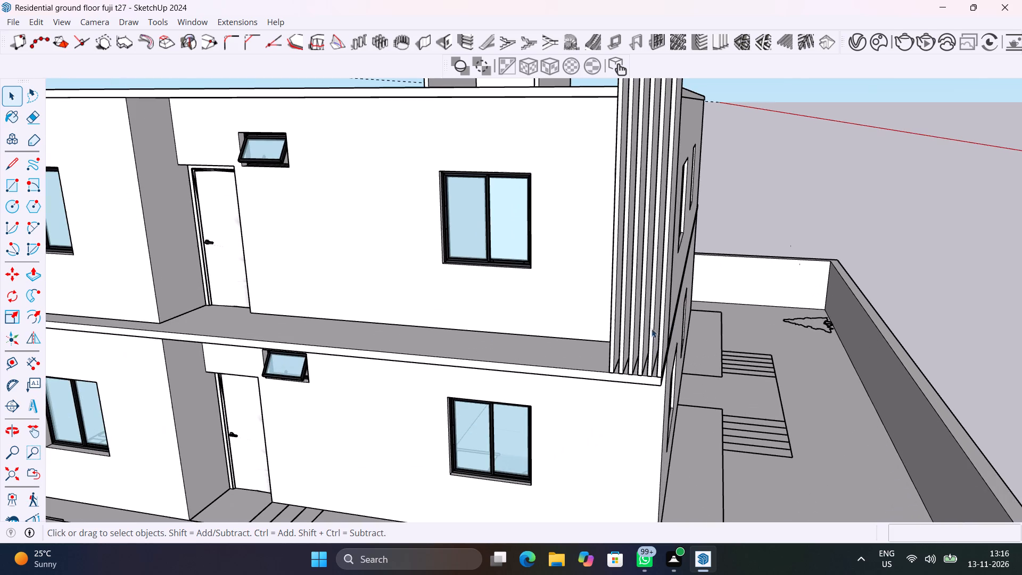
{"action": "scroll", "coordinate": [570, 364], "scroll_direction": "up", "scroll_amount": 4}
{"action": "middle_click_drag", "start_coordinate": [570, 364], "coordinate": [852, 377], "text": "shift"}
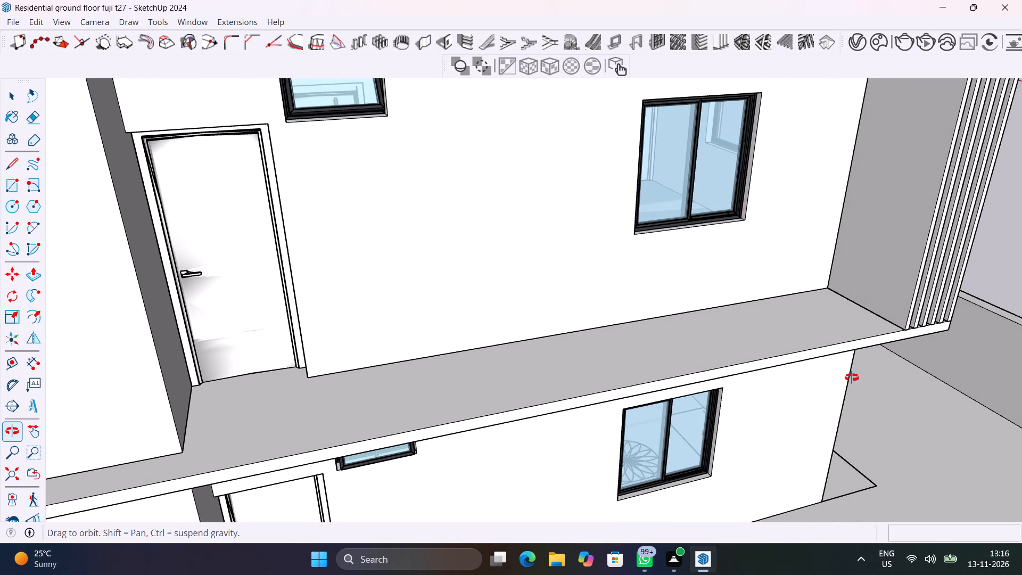
{"action": "middle_click_drag", "start_coordinate": [852, 377], "coordinate": [853, 399], "text": "shift"}
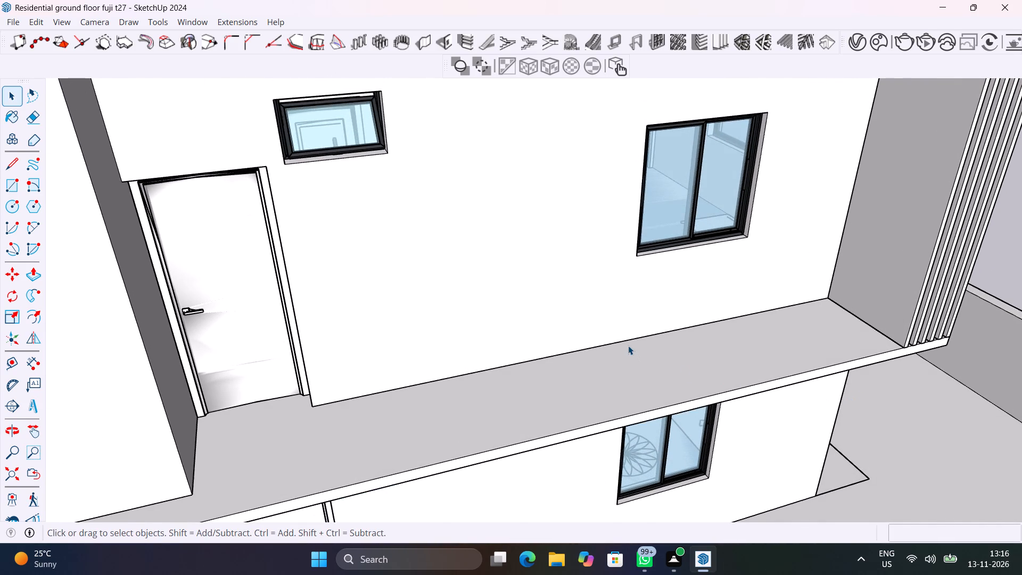
{"action": "scroll", "coordinate": [628, 346], "scroll_direction": "down", "scroll_amount": 7}
{"action": "middle_click_drag", "start_coordinate": [630, 366], "coordinate": [616, 303], "text": "shift"}
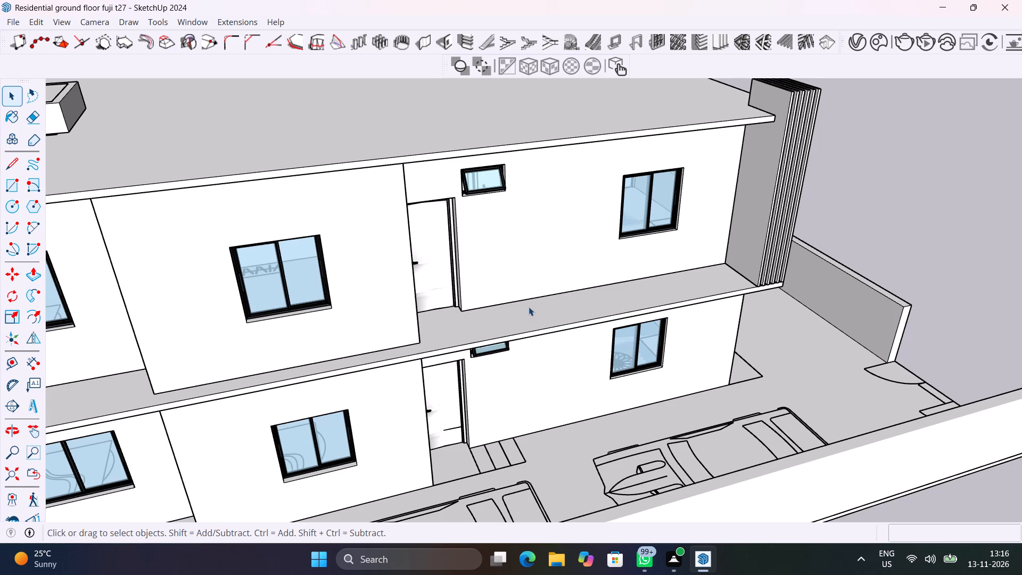
{"action": "scroll", "coordinate": [547, 320], "scroll_direction": "up", "scroll_amount": 5}
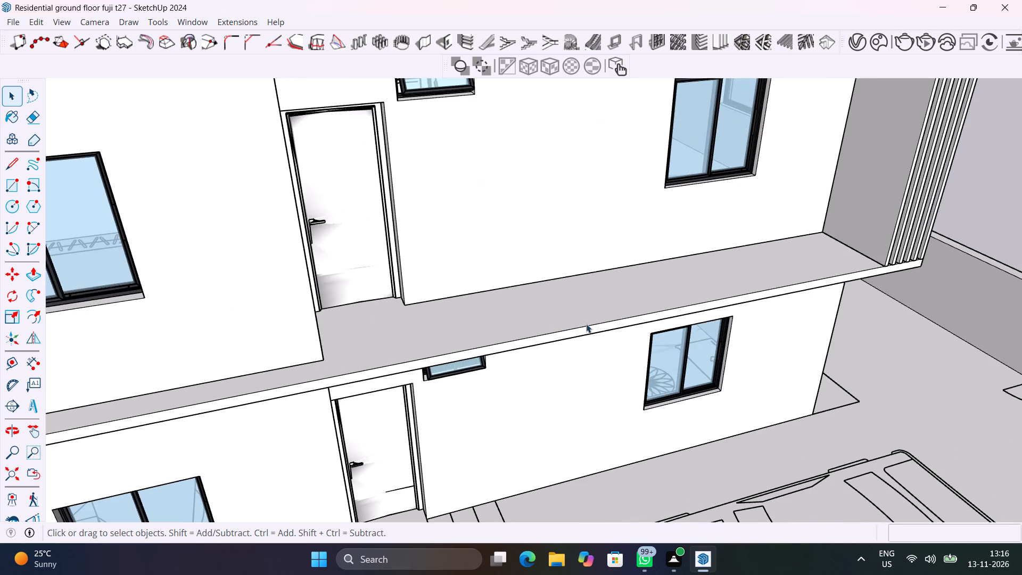
{"action": "middle_click_drag", "start_coordinate": [592, 327], "coordinate": [639, 315]}
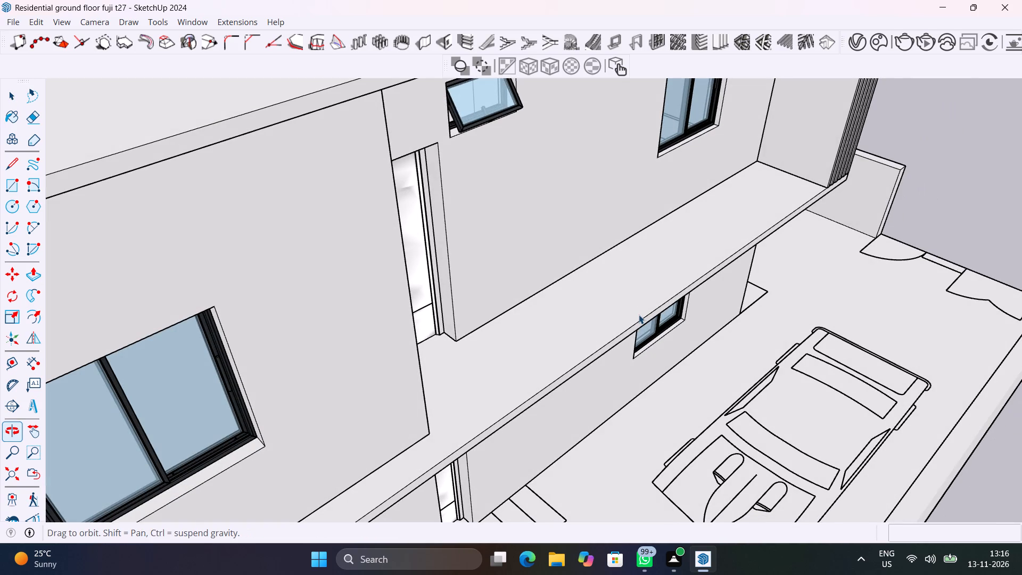
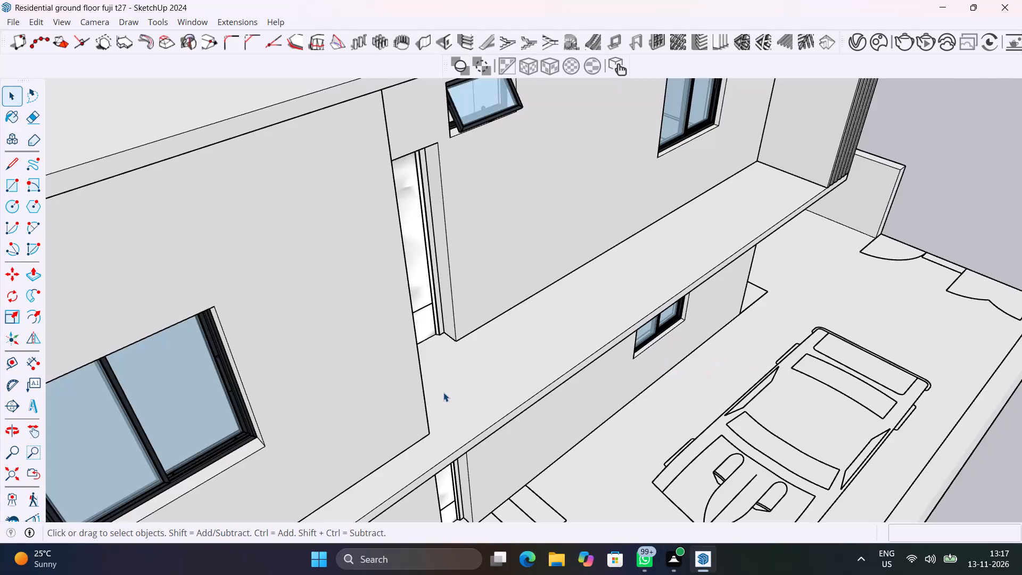
Examine the upper floor's projecting slab and its front edge between the entrance door and the corner slats.
{"action": "scroll", "coordinate": [443, 392], "scroll_direction": "down", "scroll_amount": 4}
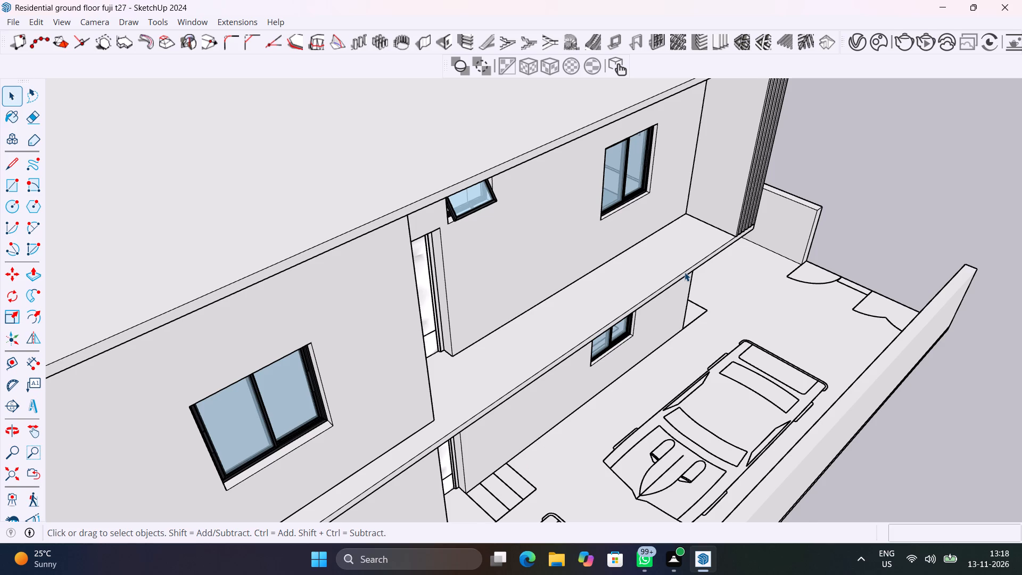
{"action": "scroll", "coordinate": [685, 272], "scroll_direction": "up", "scroll_amount": 1}
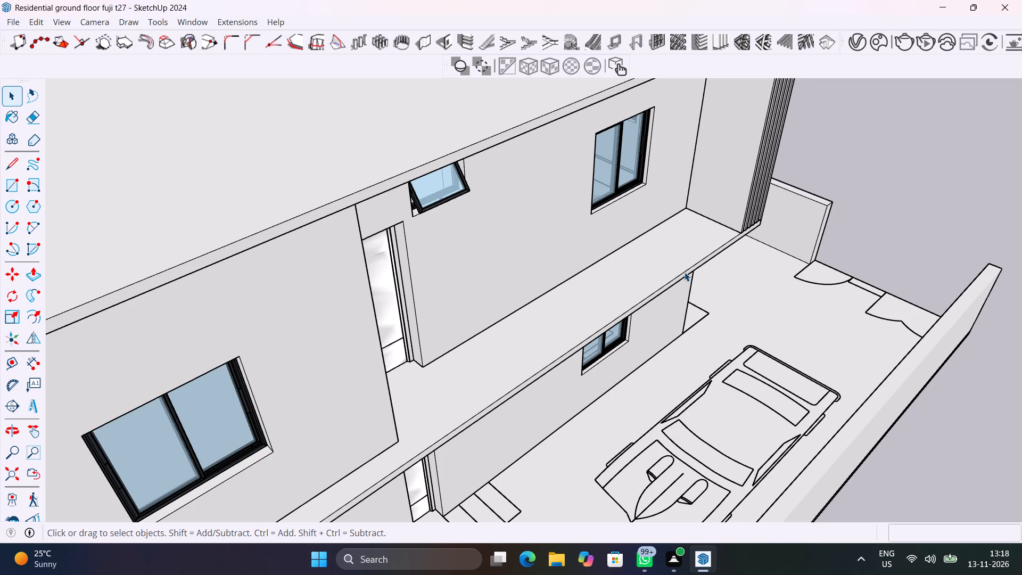
{"action": "scroll", "coordinate": [685, 272], "scroll_direction": "up", "scroll_amount": 1}
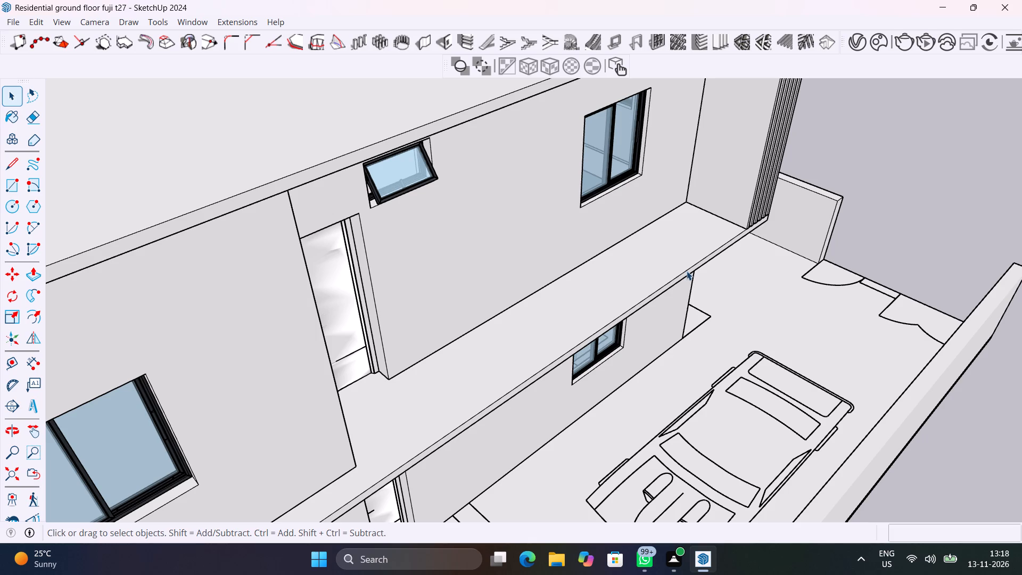
{"action": "scroll", "coordinate": [687, 271], "scroll_direction": "up", "scroll_amount": 1}
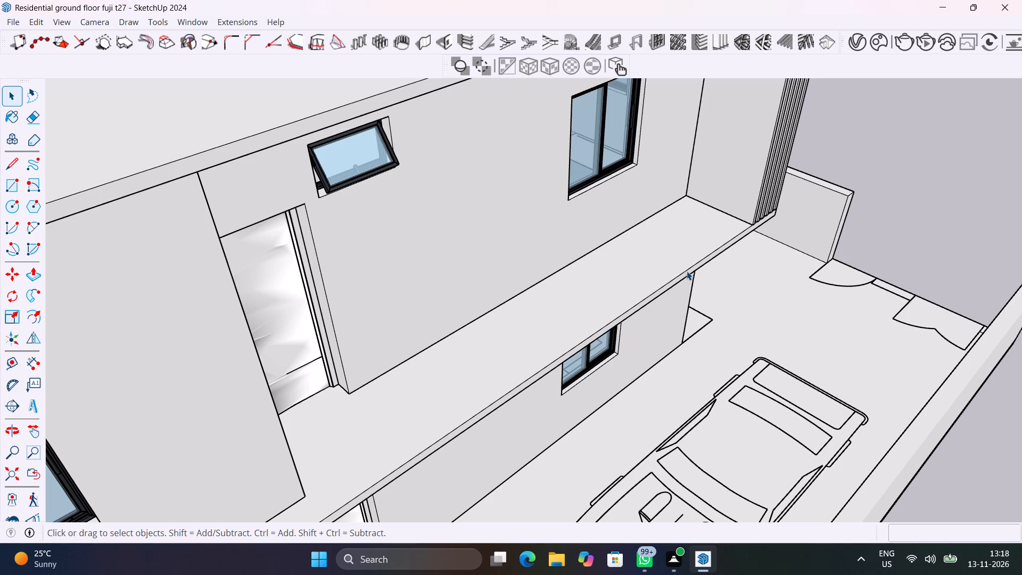
{"action": "scroll", "coordinate": [687, 271], "scroll_direction": "up", "scroll_amount": 3}
{"action": "scroll", "coordinate": [687, 271], "scroll_direction": "down", "scroll_amount": 2}
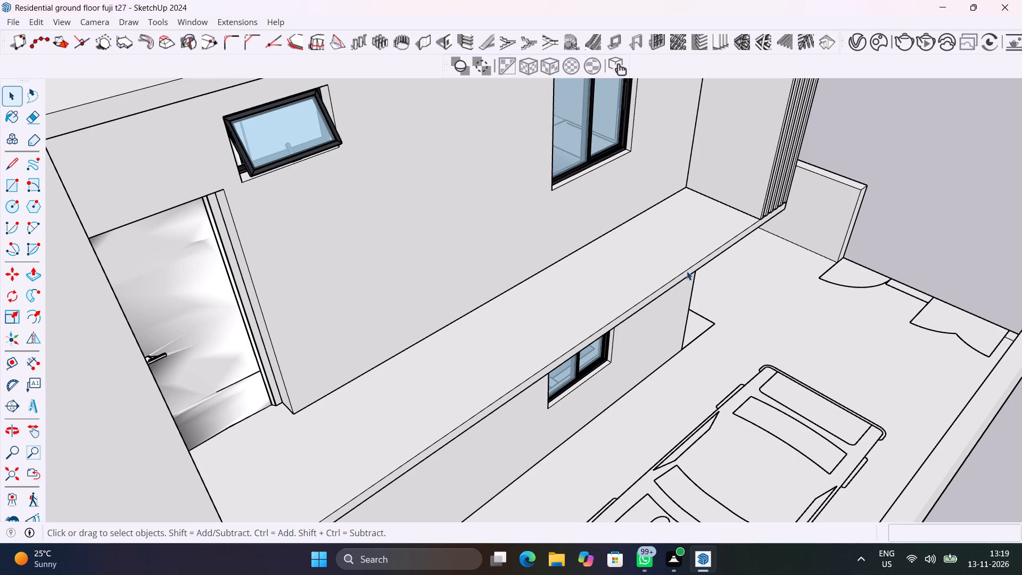
{"action": "scroll", "coordinate": [687, 271], "scroll_direction": "down", "scroll_amount": 1}
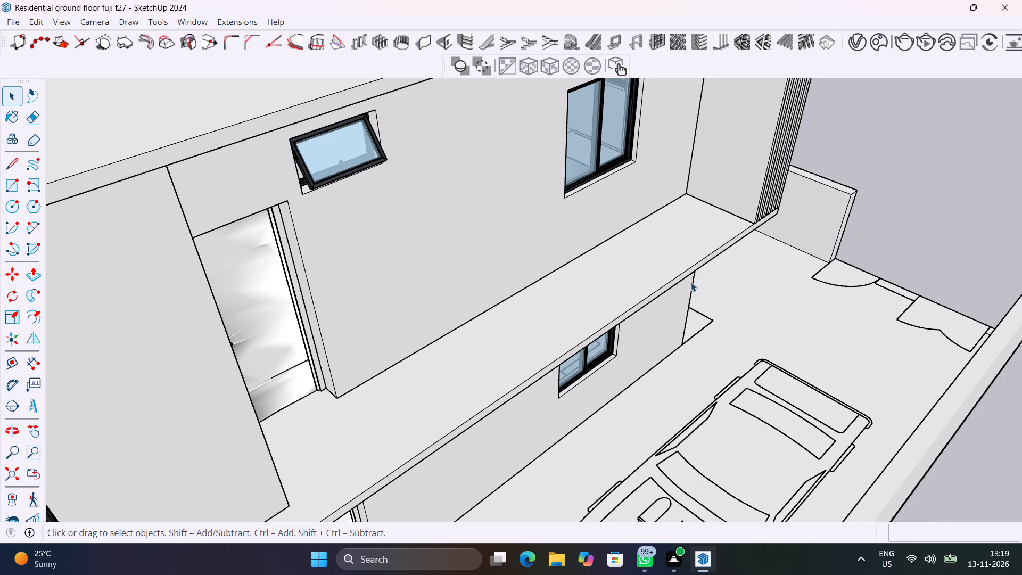
{"action": "scroll", "coordinate": [691, 282], "scroll_direction": "up", "scroll_amount": 2}
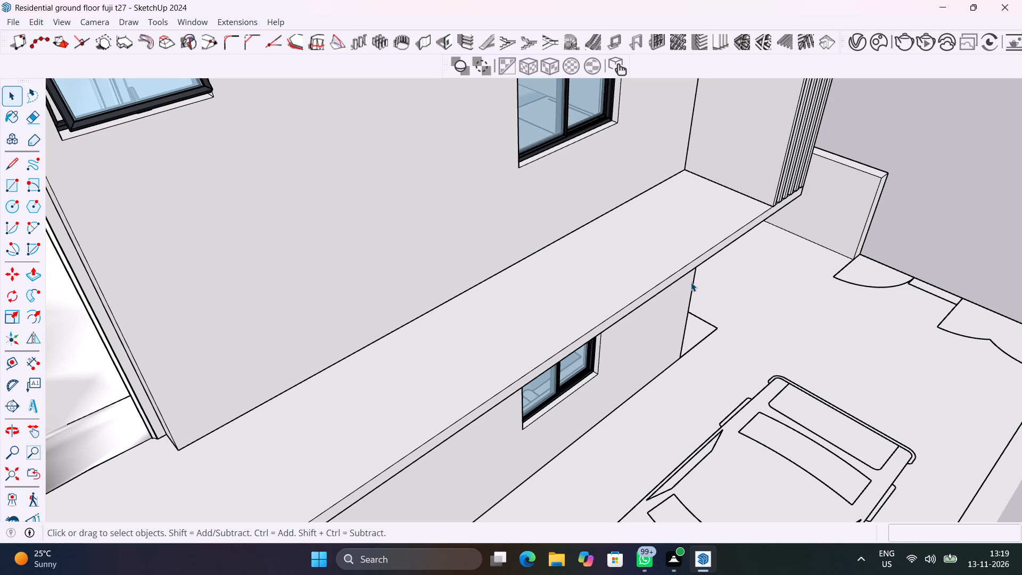
{"action": "scroll", "coordinate": [691, 282], "scroll_direction": "down", "scroll_amount": 3}
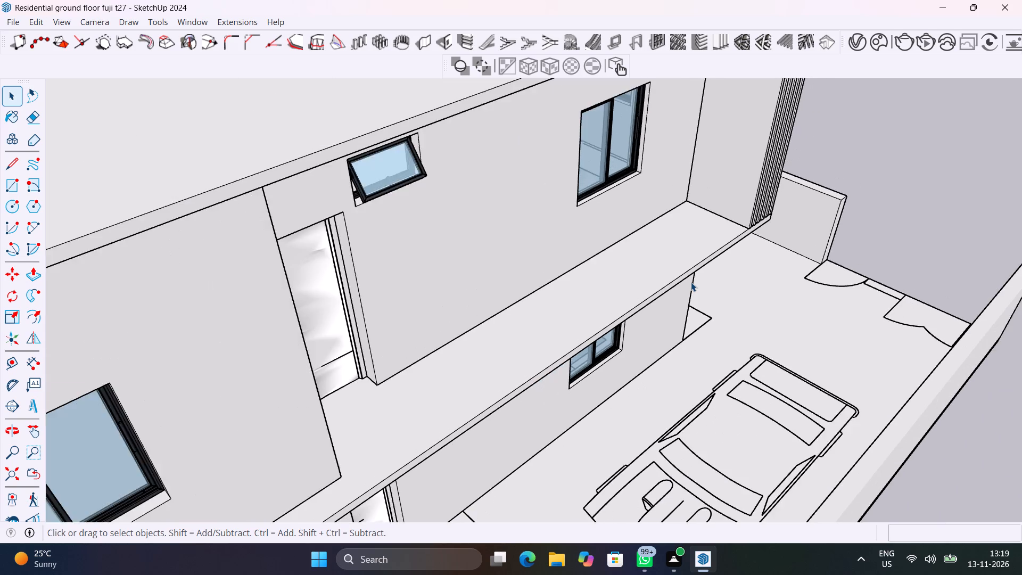
{"action": "scroll", "coordinate": [691, 282], "scroll_direction": "down", "scroll_amount": 2}
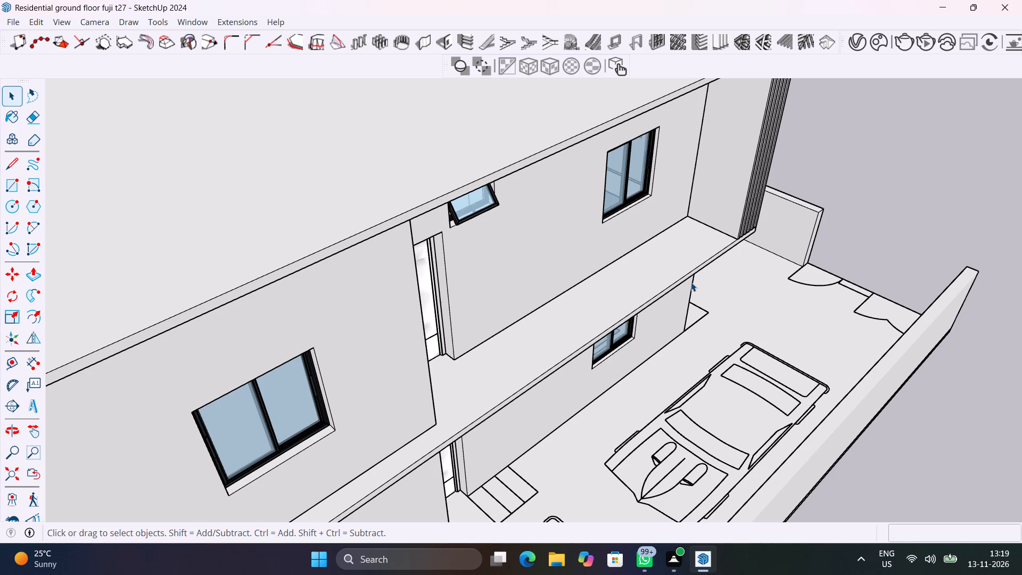
{"action": "scroll", "coordinate": [691, 282], "scroll_direction": "up", "scroll_amount": 3}
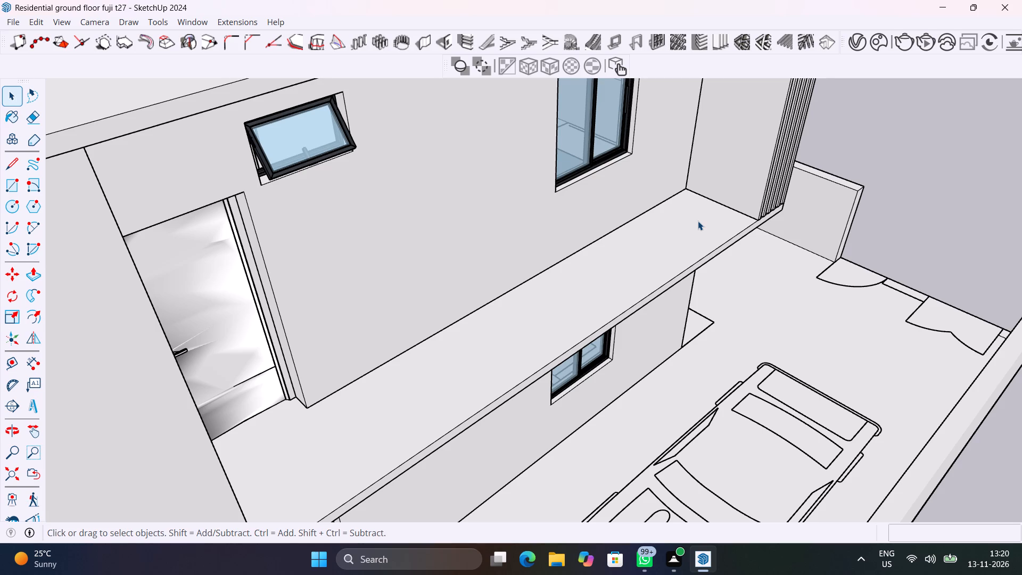
{"action": "scroll", "coordinate": [727, 235], "scroll_direction": "up", "scroll_amount": 4}
{"action": "middle_click_drag", "start_coordinate": [727, 235], "coordinate": [836, 287], "text": "shift"}
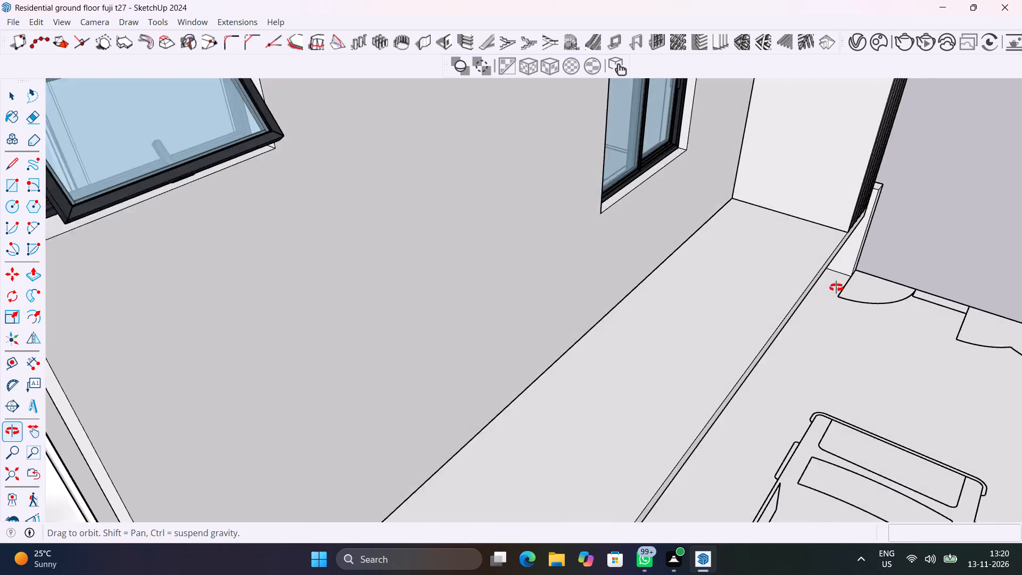
{"action": "middle_click_drag", "start_coordinate": [836, 287], "coordinate": [736, 264], "text": "shift"}
{"action": "scroll", "coordinate": [736, 264], "scroll_direction": "up", "scroll_amount": 1}
{"action": "scroll", "coordinate": [736, 264], "scroll_direction": "down", "scroll_amount": 11}
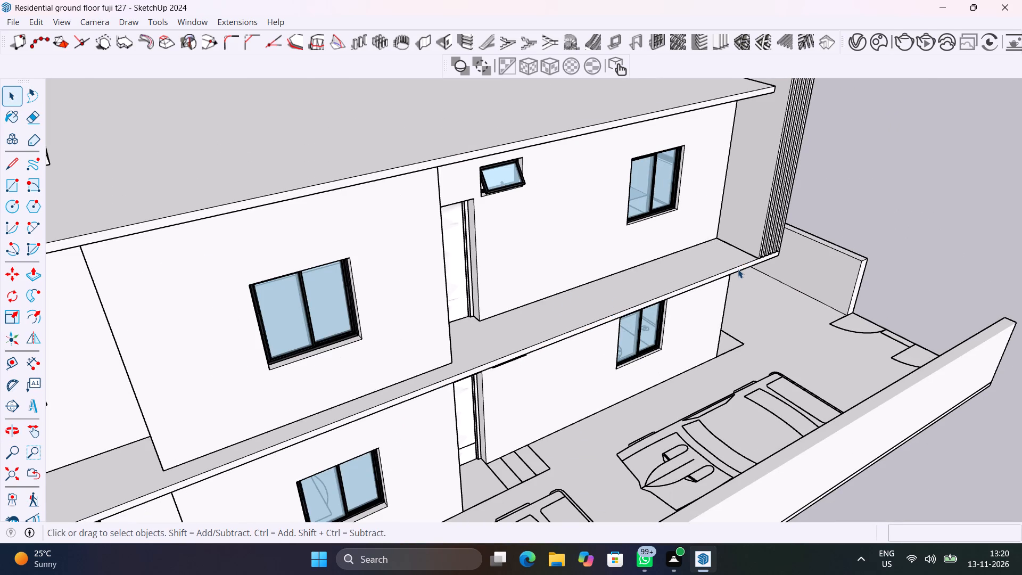
Place a guide line 3" in from the projecting slab's front edge, parallel to it.
{"action": "scroll", "coordinate": [738, 269], "scroll_direction": "up", "scroll_amount": 6}
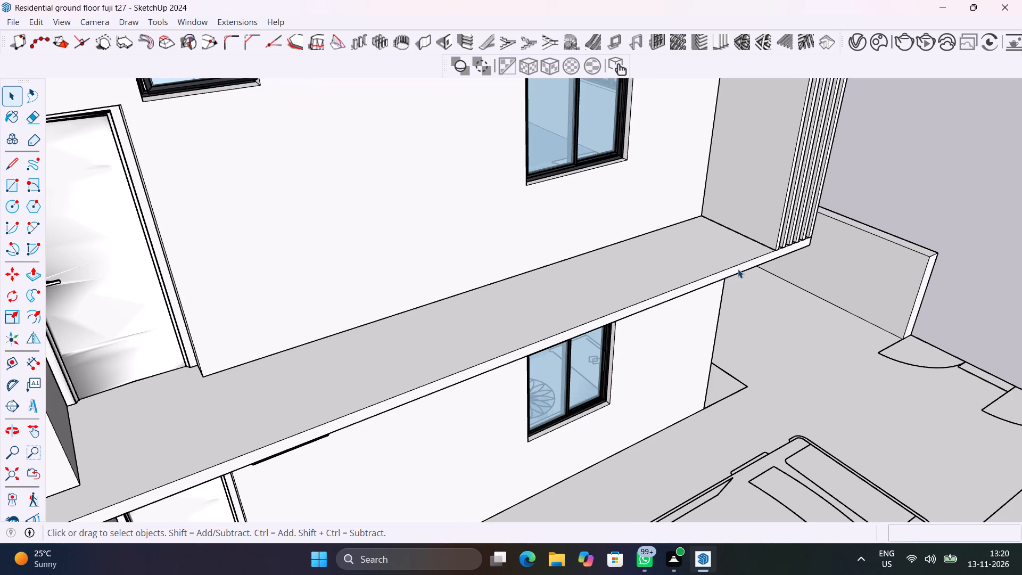
{"action": "middle_click_drag", "start_coordinate": [680, 301], "coordinate": [779, 354]}
{"action": "scroll", "coordinate": [731, 323], "scroll_direction": "up", "scroll_amount": 6}
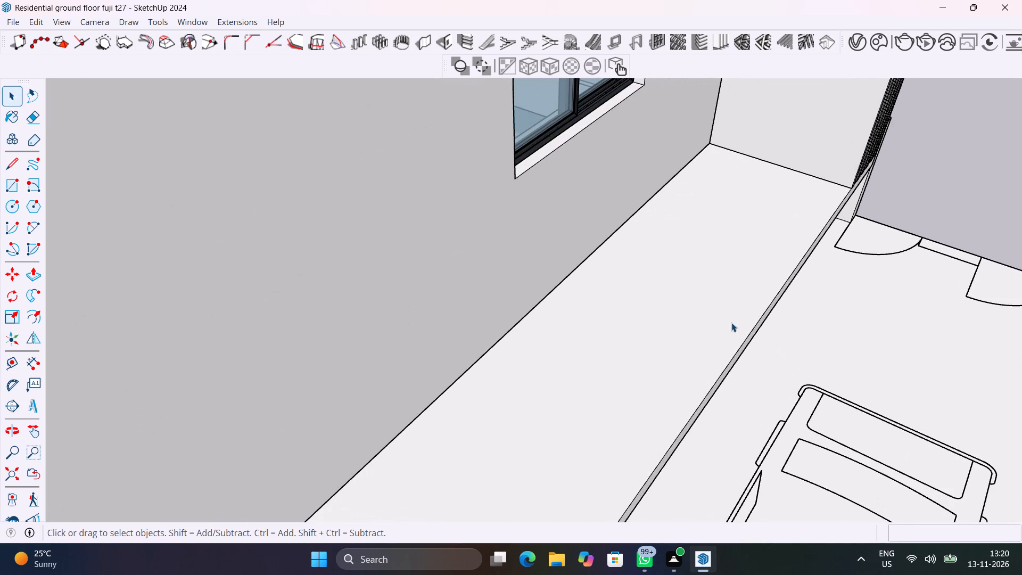
{"action": "key", "text": "t"}
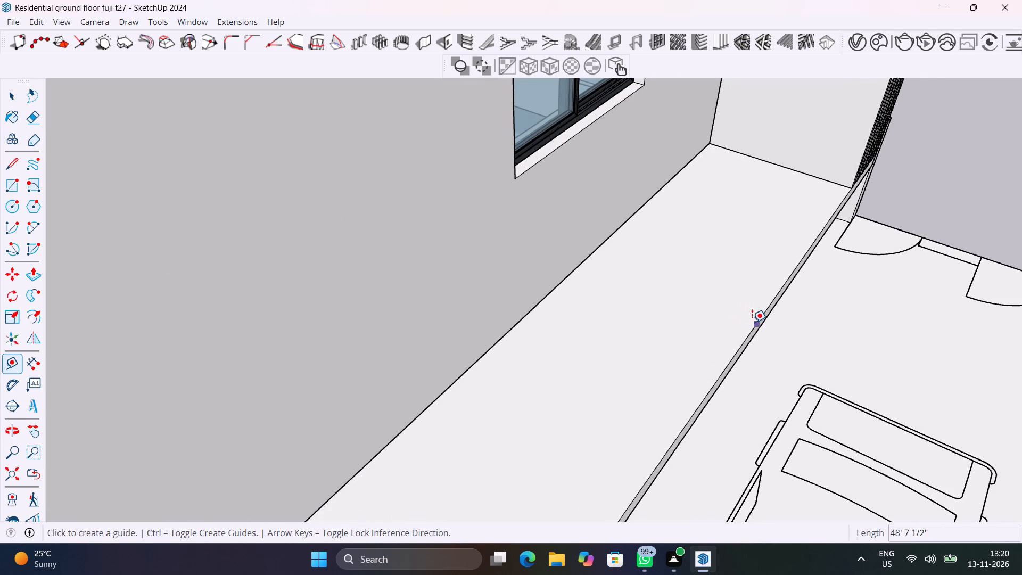
{"action": "left_click", "coordinate": [752, 322]}
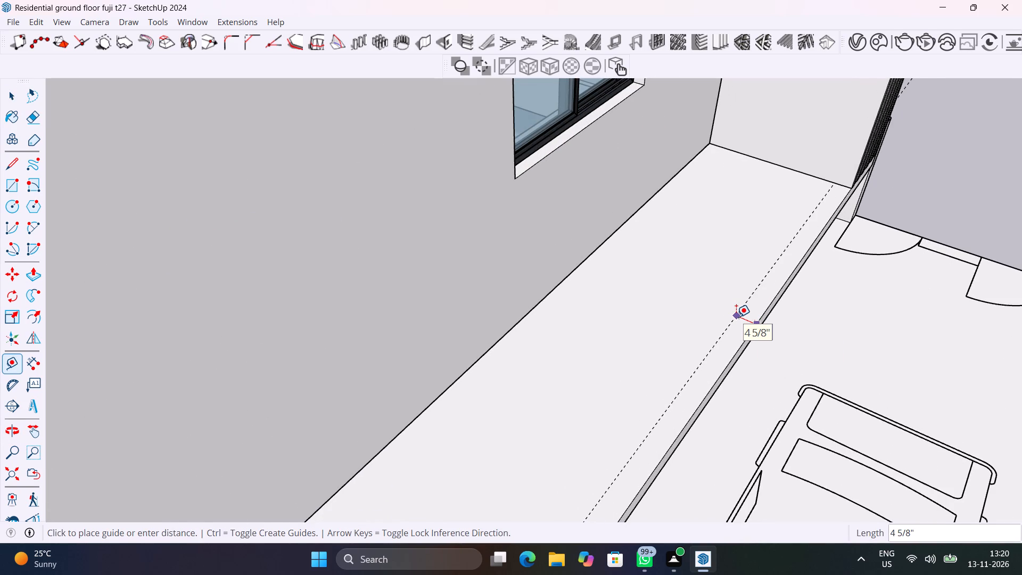
{"action": "type", "text": "9\""}
{"action": "key", "text": "Return"}
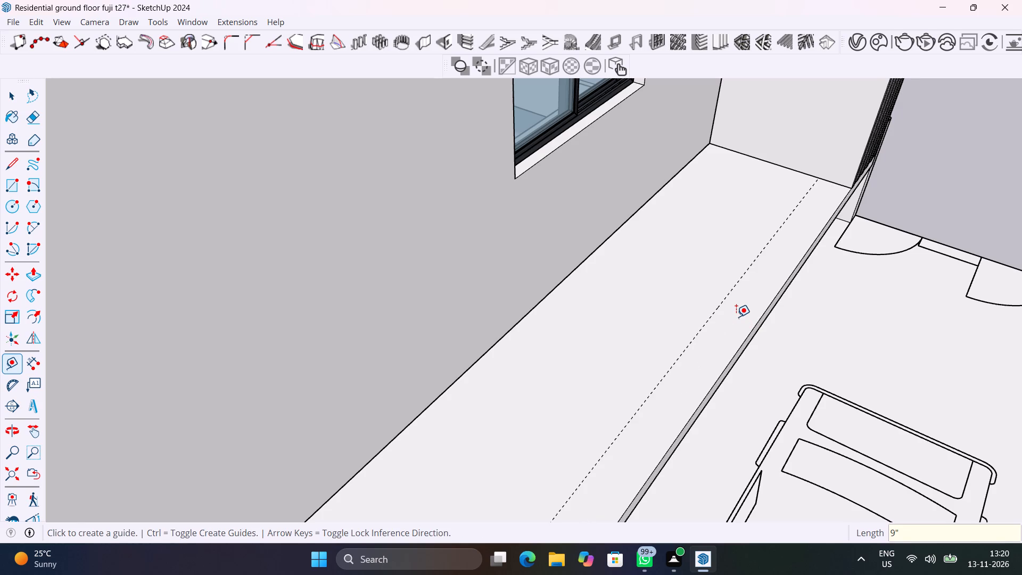
{"action": "key", "text": "3"}
{"action": "key", "text": "shift+quotedbl"}
{"action": "key", "text": "Return"}
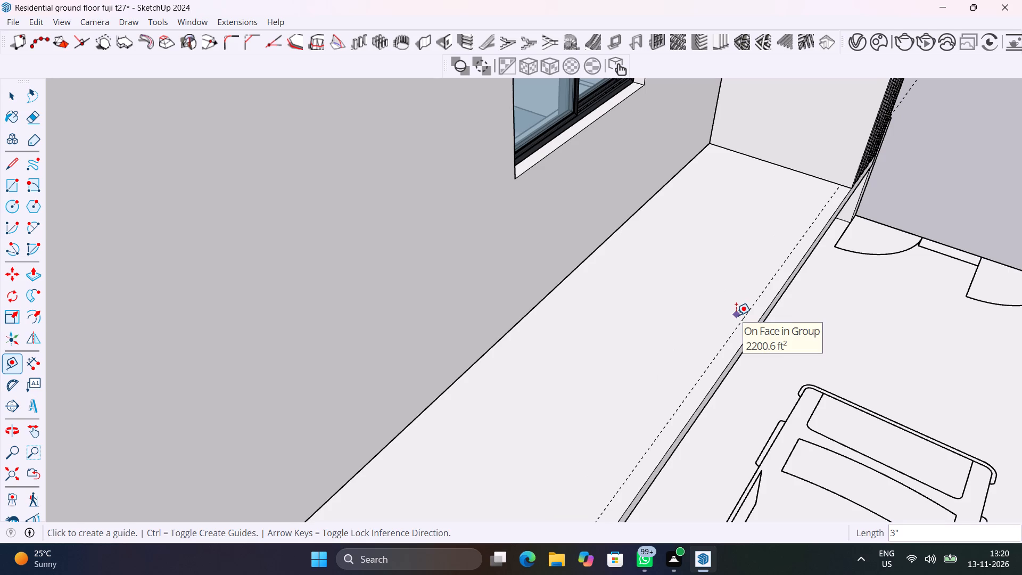
Place a crosswise guide about 20' 11" from the slat-side wall's base, through the wall corner beside the upper entrance door.
{"action": "scroll", "coordinate": [736, 315], "scroll_direction": "up", "scroll_amount": 6}
{"action": "scroll", "coordinate": [736, 315], "scroll_direction": "down", "scroll_amount": 13}
{"action": "middle_click_drag", "start_coordinate": [745, 312], "coordinate": [615, 283]}
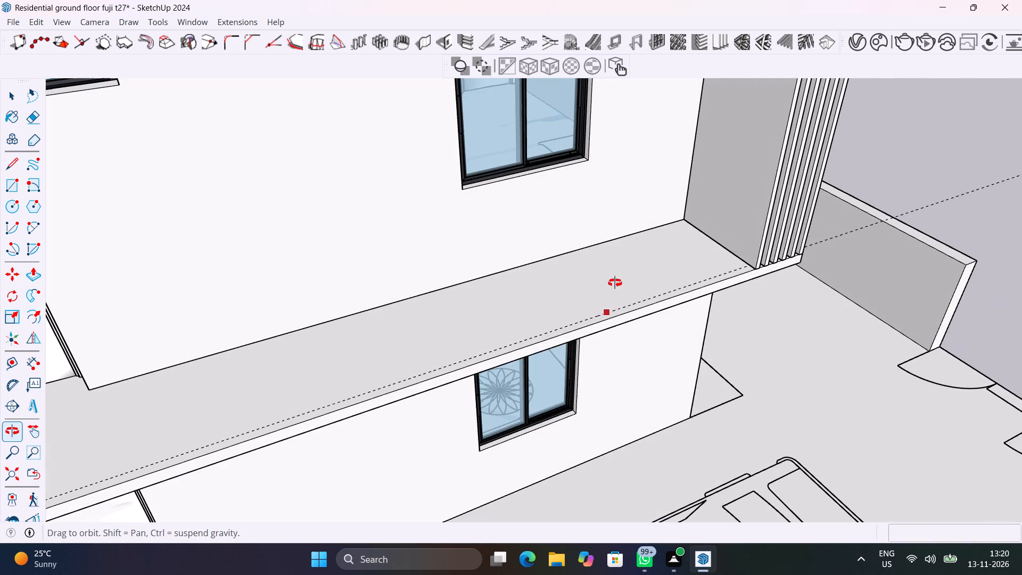
{"action": "middle_click_drag", "start_coordinate": [615, 283], "coordinate": [926, 237]}
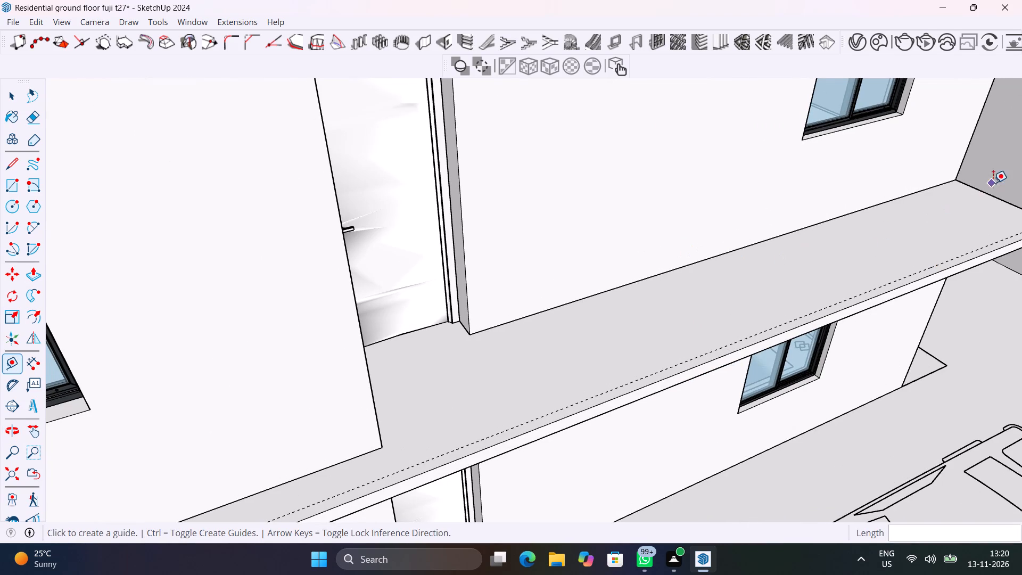
{"action": "left_click", "coordinate": [985, 192]}
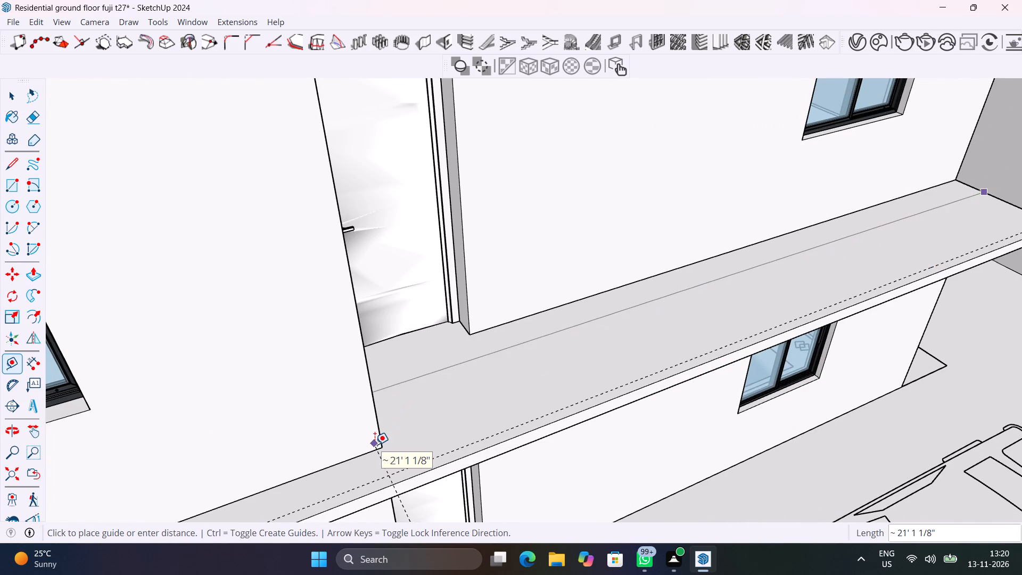
{"action": "left_click", "coordinate": [383, 446]}
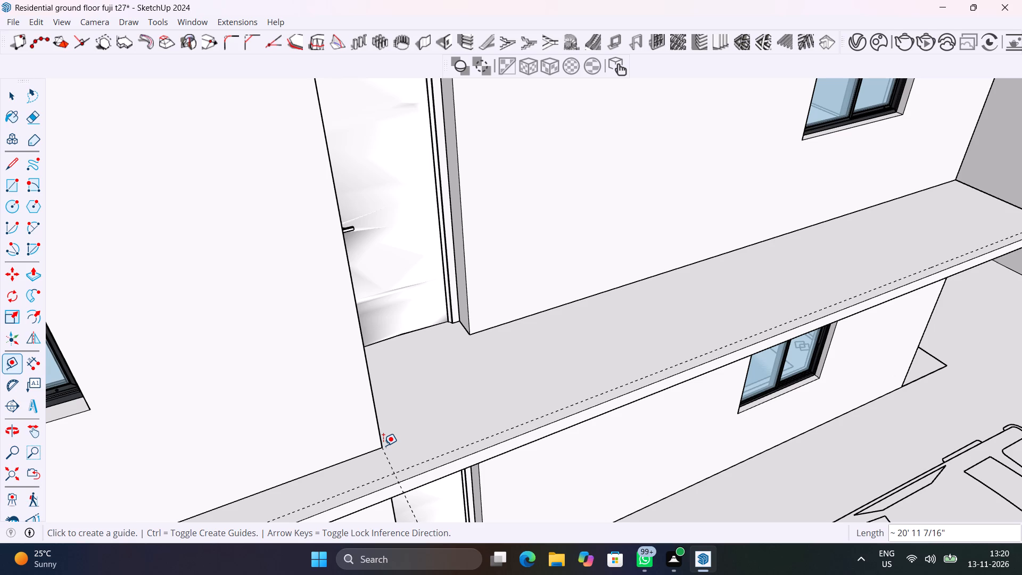
{"action": "scroll", "coordinate": [383, 446], "scroll_direction": "down", "scroll_amount": 7}
{"action": "key", "text": "space"}
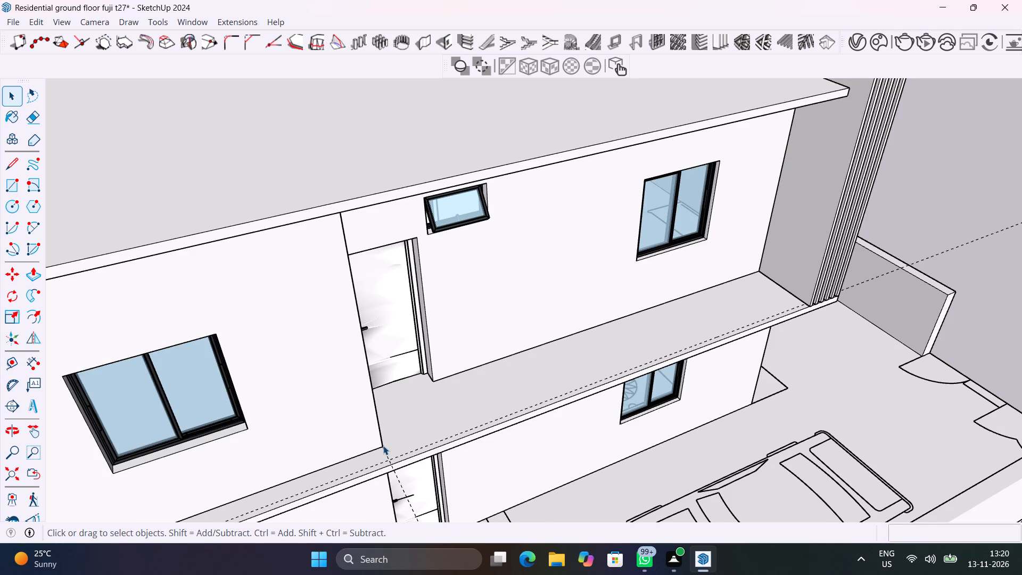
Draw a 3" by about 20' 11" rectangle along the slab's front edge, from the guide intersection to the innermost slat.
{"action": "scroll", "coordinate": [383, 446], "scroll_direction": "down", "scroll_amount": 5}
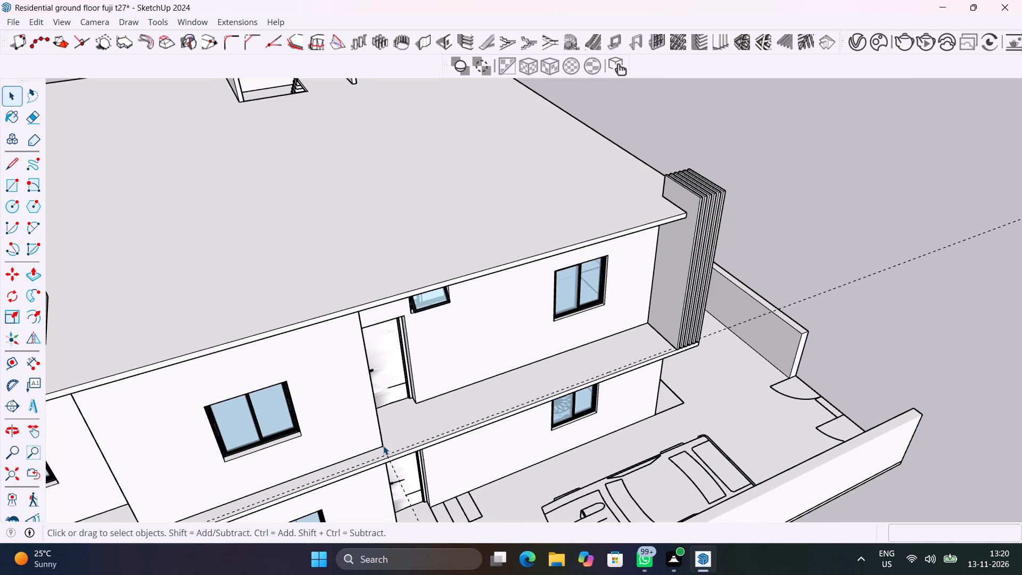
{"action": "scroll", "coordinate": [383, 446], "scroll_direction": "down", "scroll_amount": 6}
{"action": "scroll", "coordinate": [398, 447], "scroll_direction": "up", "scroll_amount": 11}
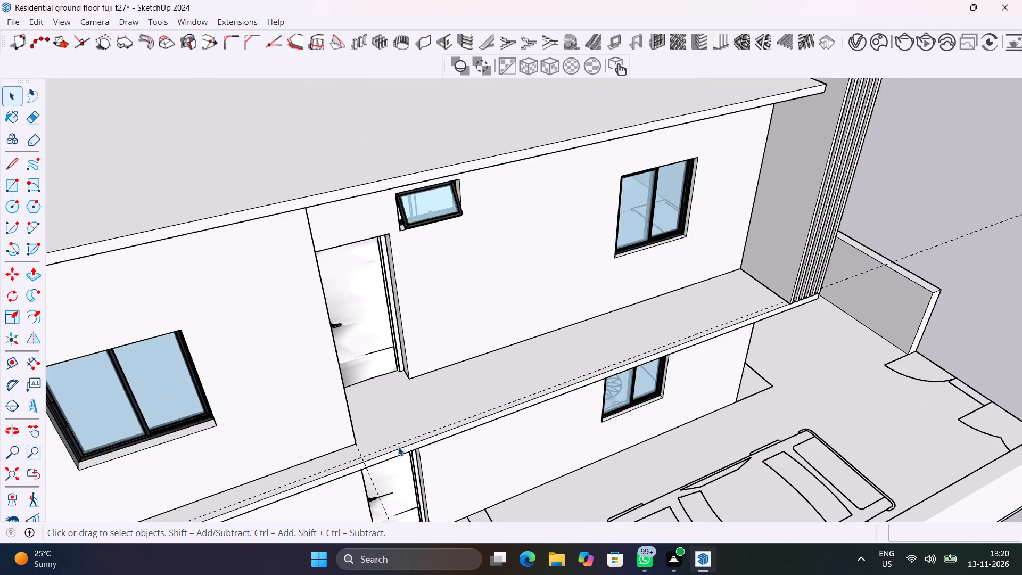
{"action": "scroll", "coordinate": [398, 447], "scroll_direction": "up", "scroll_amount": 5}
{"action": "middle_click_drag", "start_coordinate": [398, 447], "coordinate": [344, 415], "text": "shift"}
{"action": "key", "text": "r"}
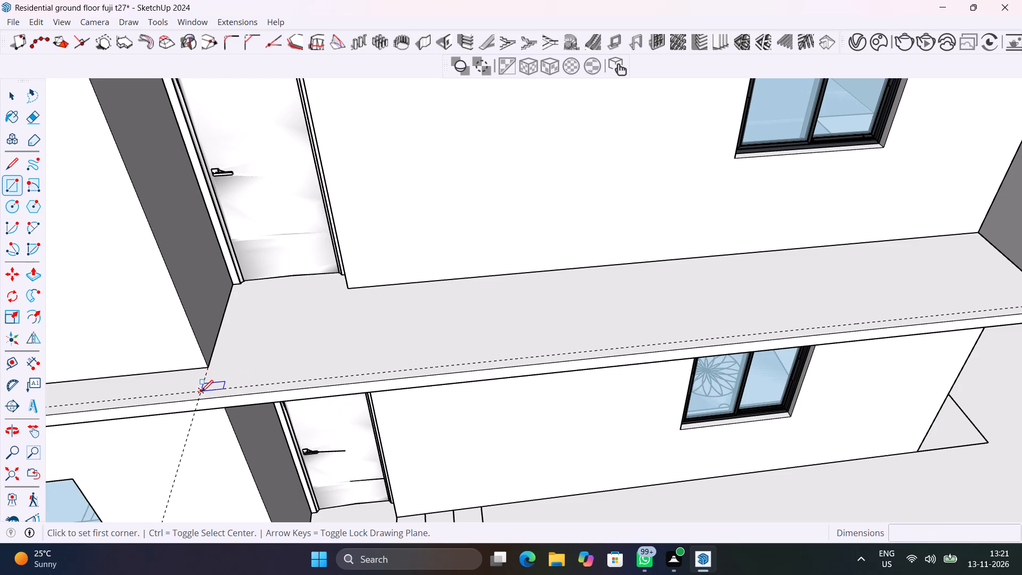
{"action": "left_click", "coordinate": [201, 392]}
{"action": "scroll", "coordinate": [344, 373], "scroll_direction": "down", "scroll_amount": 6}
{"action": "scroll", "coordinate": [771, 331], "scroll_direction": "up", "scroll_amount": 6}
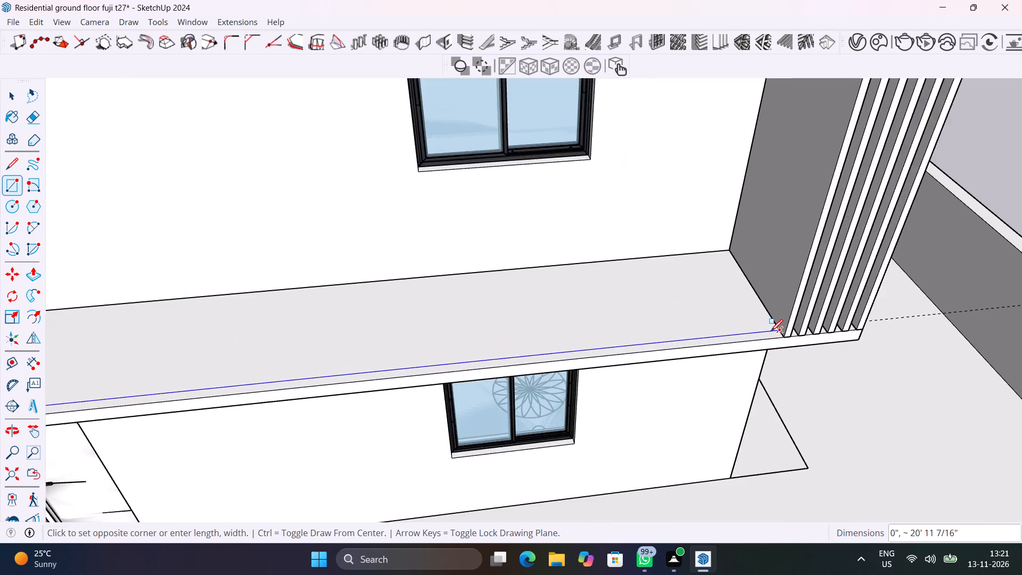
{"action": "scroll", "coordinate": [771, 331], "scroll_direction": "up", "scroll_amount": 5}
{"action": "left_click", "coordinate": [793, 337]}
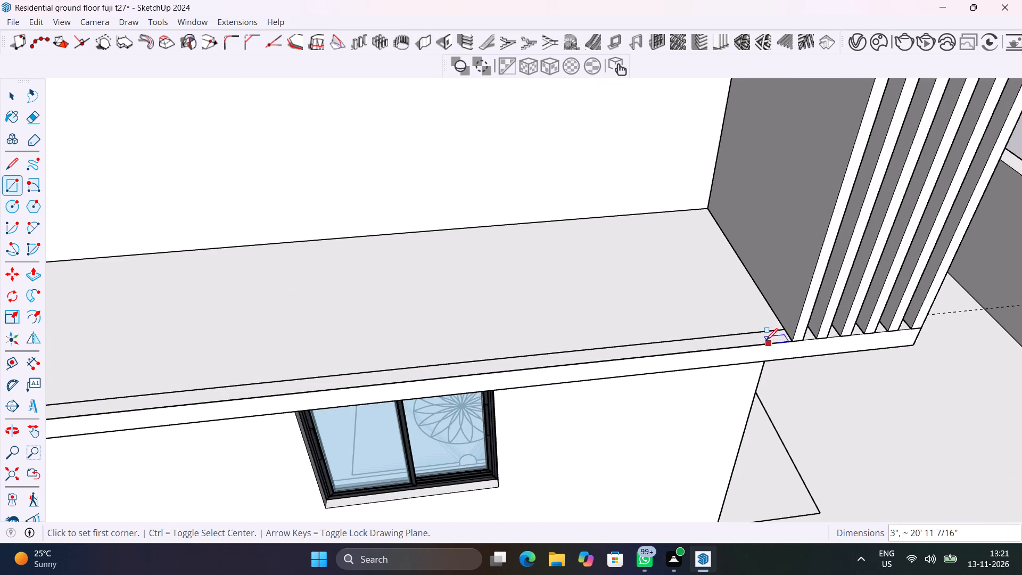
Group the narrow strip's face and edges along the slab's front edge.
{"action": "key", "text": "space"}
{"action": "double_click", "coordinate": [766, 336]}
{"action": "right_click", "coordinate": [766, 336]}
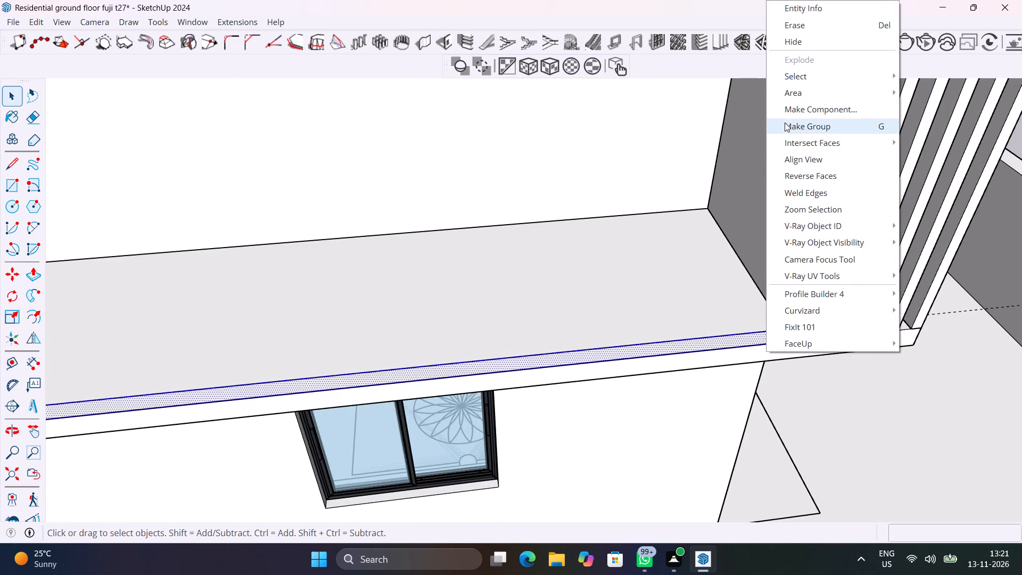
{"action": "left_click", "coordinate": [785, 122]}
Open the strip group and extrude its face 1' upward as a low parapet along the slab edge.
{"action": "double_click", "coordinate": [774, 334]}
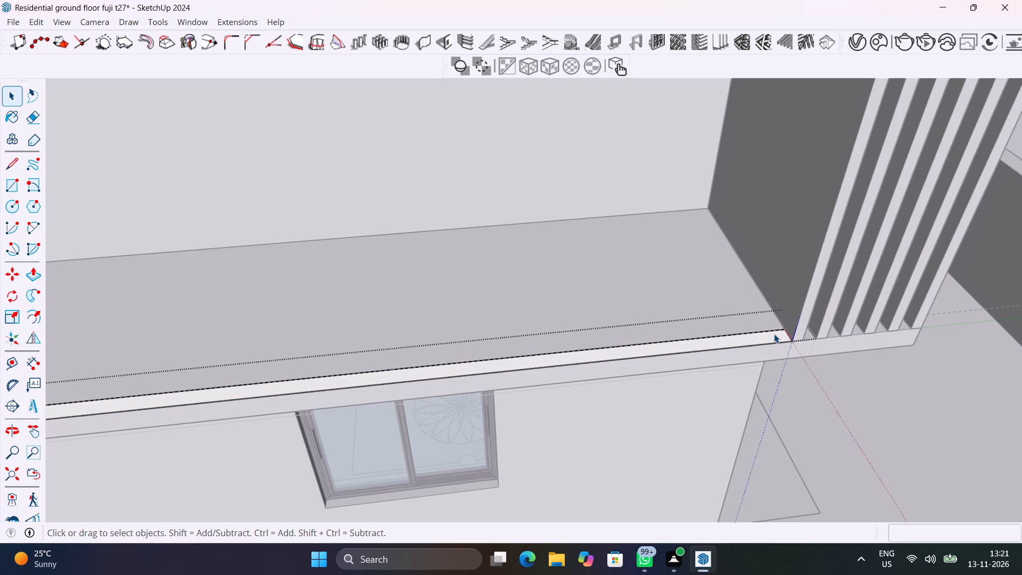
{"action": "left_click", "coordinate": [774, 334]}
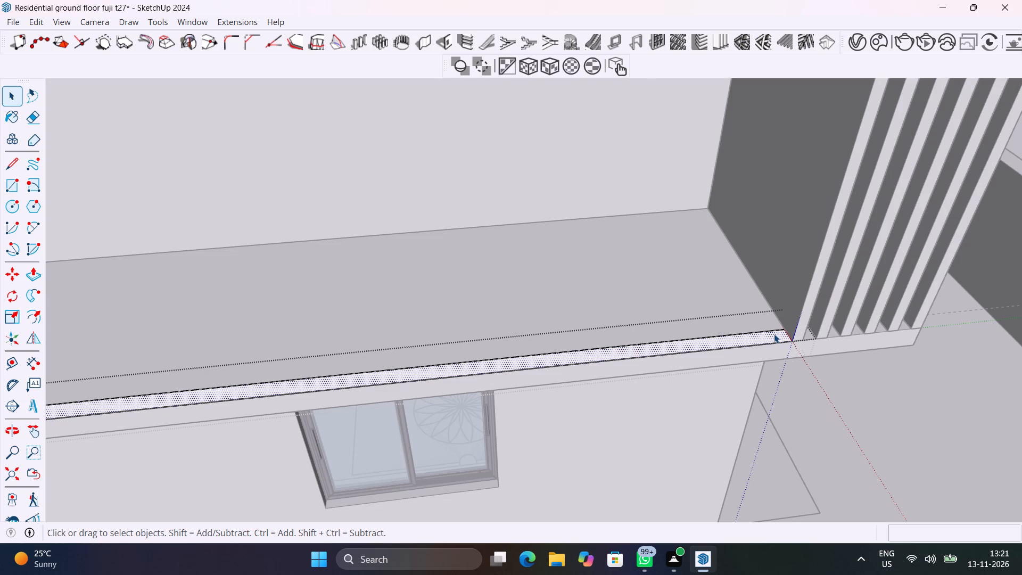
{"action": "key", "text": "p"}
{"action": "left_click", "coordinate": [774, 334]}
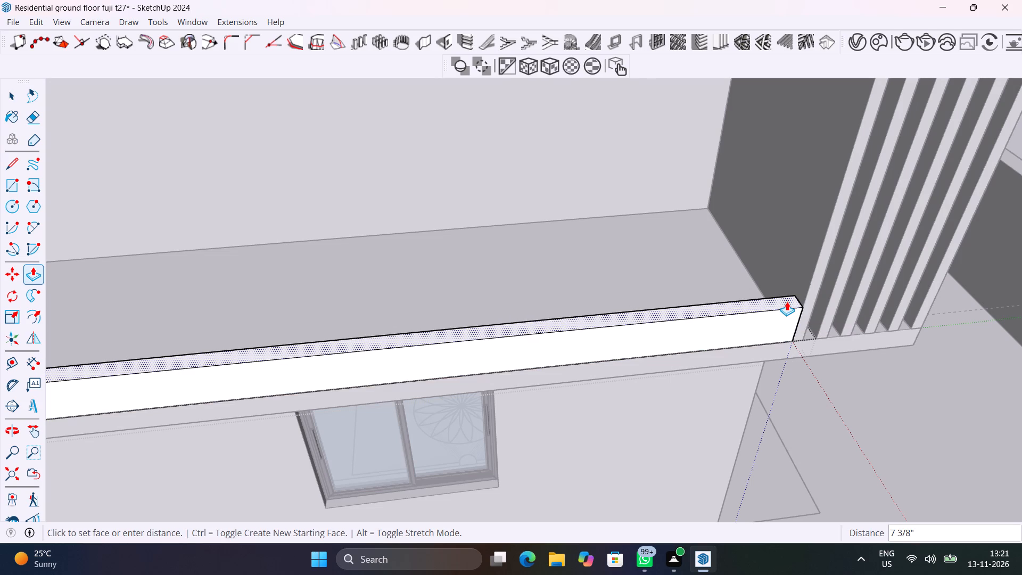
{"action": "type", "text": "1'"}
{"action": "key", "text": "Return"}
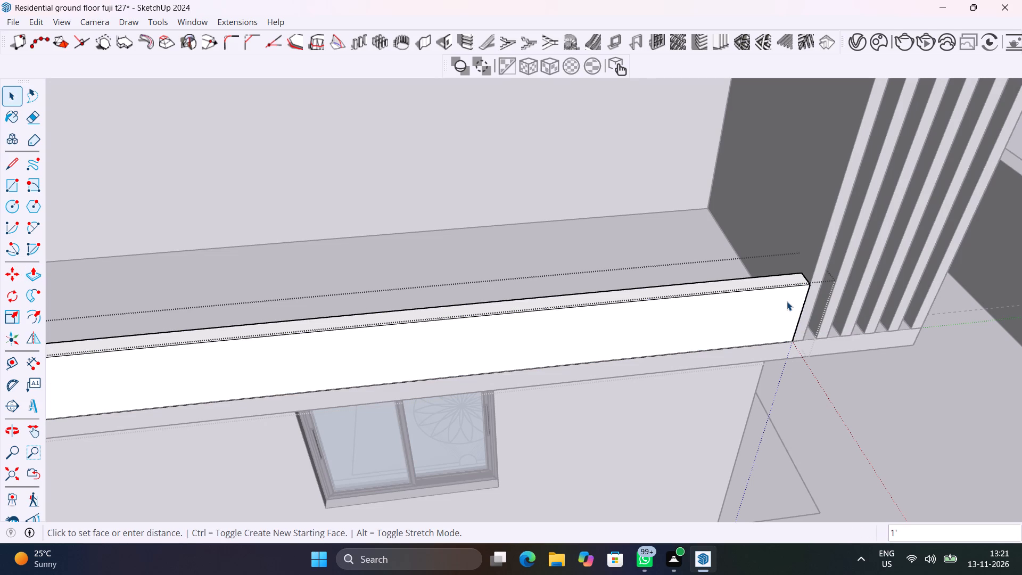
Close the parapet group on the slab edge.
{"action": "scroll", "coordinate": [787, 301], "scroll_direction": "down", "scroll_amount": 20}
{"action": "key", "text": "space"}
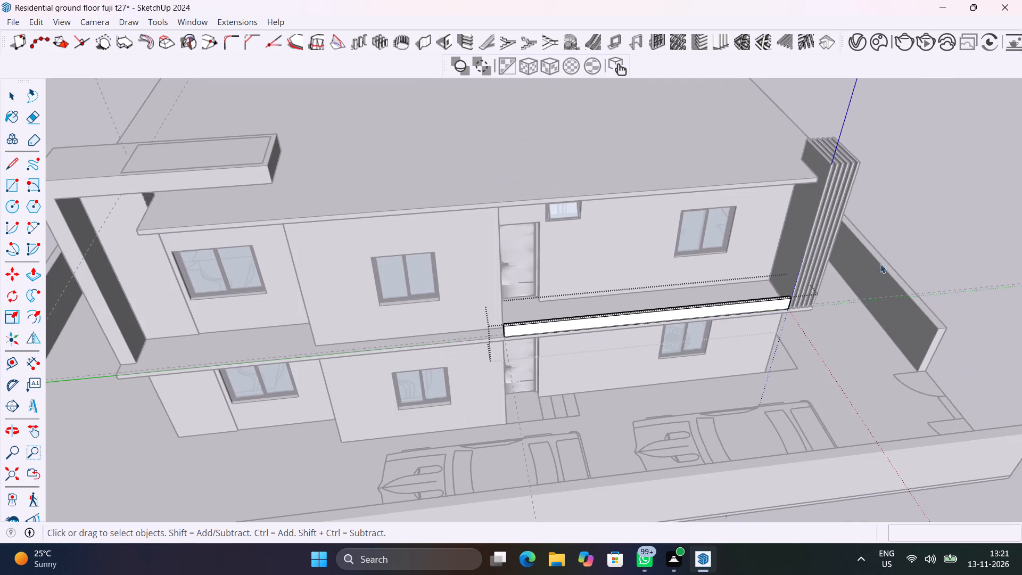
{"action": "left_click", "coordinate": [926, 239]}
Open the parapet group for editing at its end near the upper entrance door and select its inner side face.
{"action": "scroll", "coordinate": [548, 338], "scroll_direction": "up", "scroll_amount": 6}
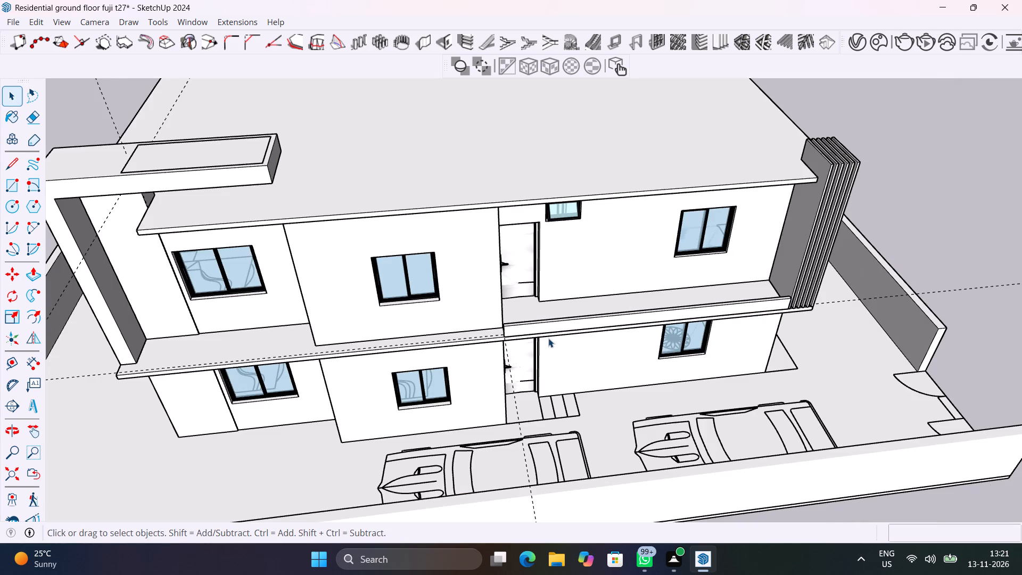
{"action": "scroll", "coordinate": [465, 308], "scroll_direction": "up", "scroll_amount": 9}
{"action": "scroll", "coordinate": [526, 323], "scroll_direction": "up", "scroll_amount": 11}
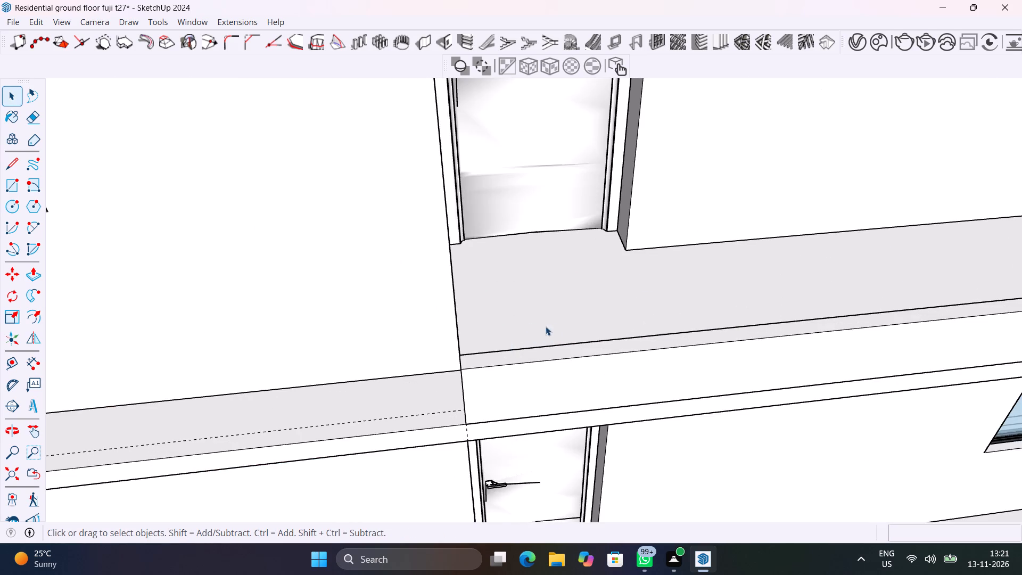
{"action": "scroll", "coordinate": [551, 327], "scroll_direction": "up", "scroll_amount": 1}
{"action": "middle_click_drag", "start_coordinate": [553, 327], "coordinate": [482, 408]}
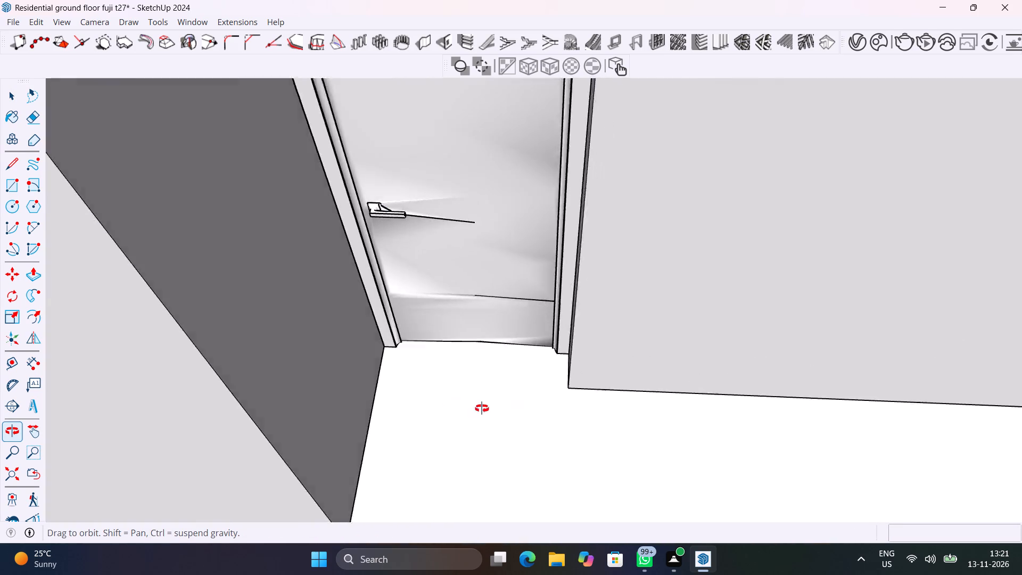
{"action": "middle_click_drag", "start_coordinate": [482, 408], "coordinate": [492, 367]}
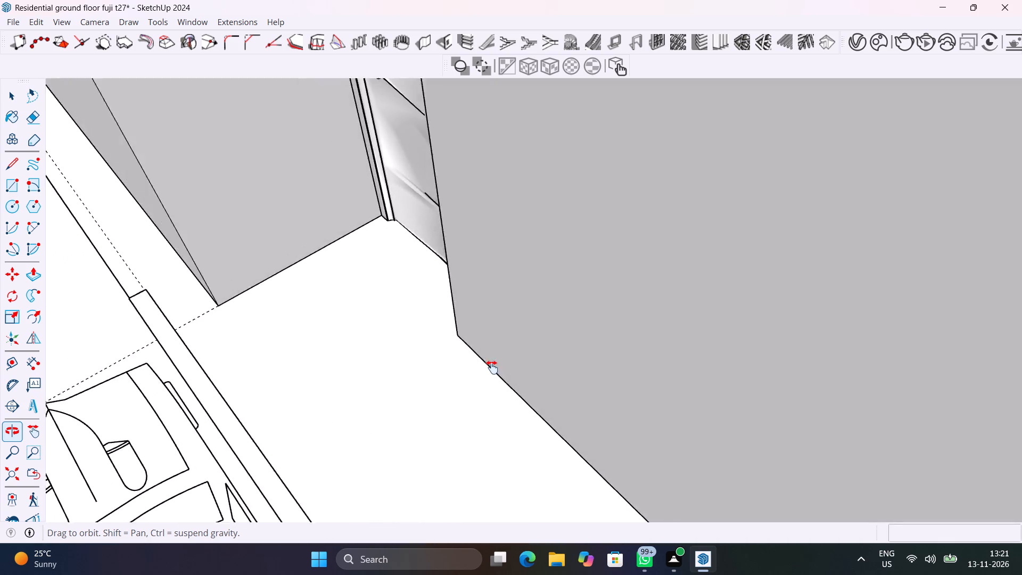
{"action": "middle_click_drag", "start_coordinate": [492, 367], "coordinate": [607, 342]}
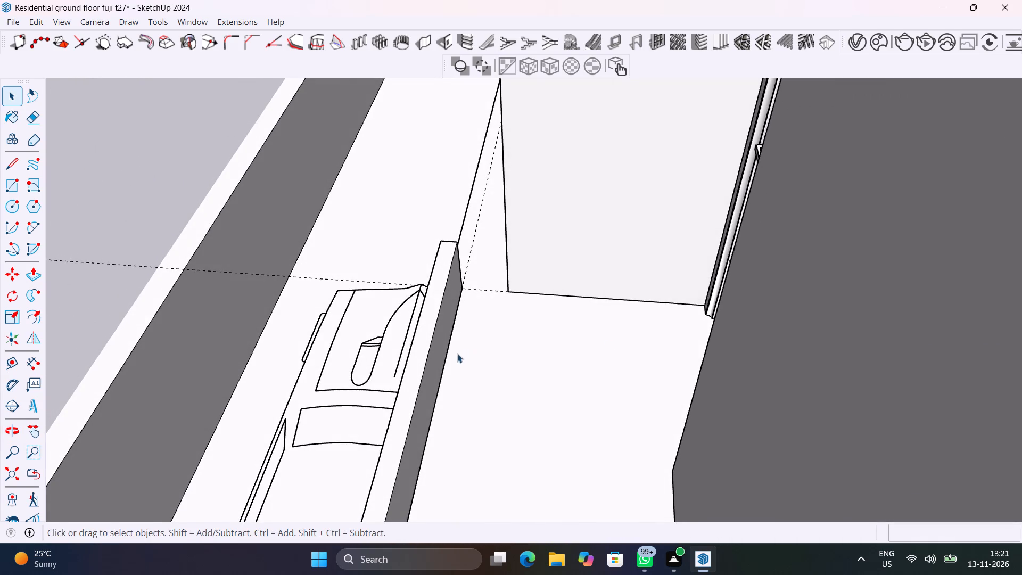
{"action": "scroll", "coordinate": [424, 369], "scroll_direction": "up", "scroll_amount": 4}
{"action": "left_click", "coordinate": [434, 355]}
{"action": "double_click", "coordinate": [434, 355]}
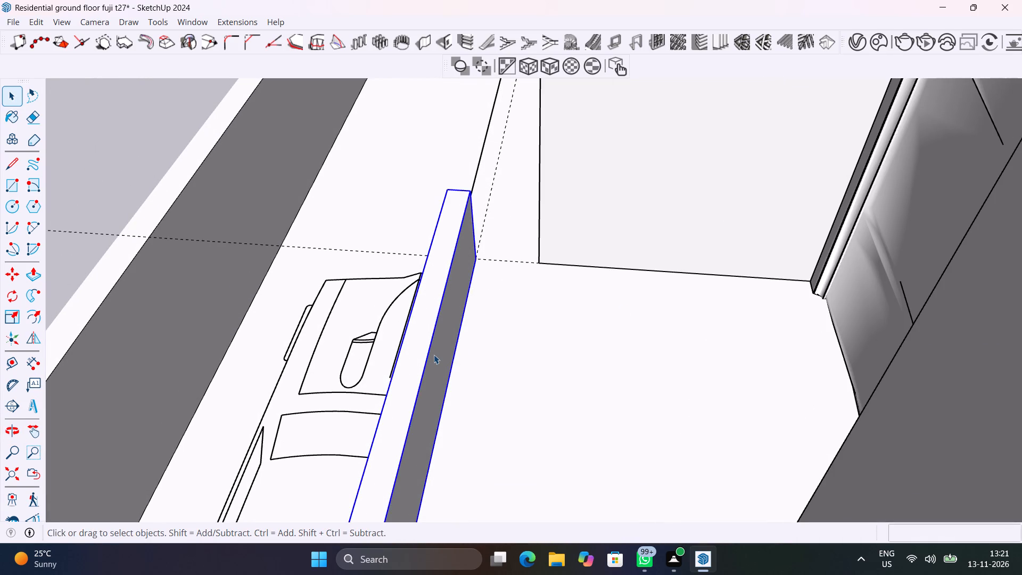
{"action": "left_click", "coordinate": [434, 355]}
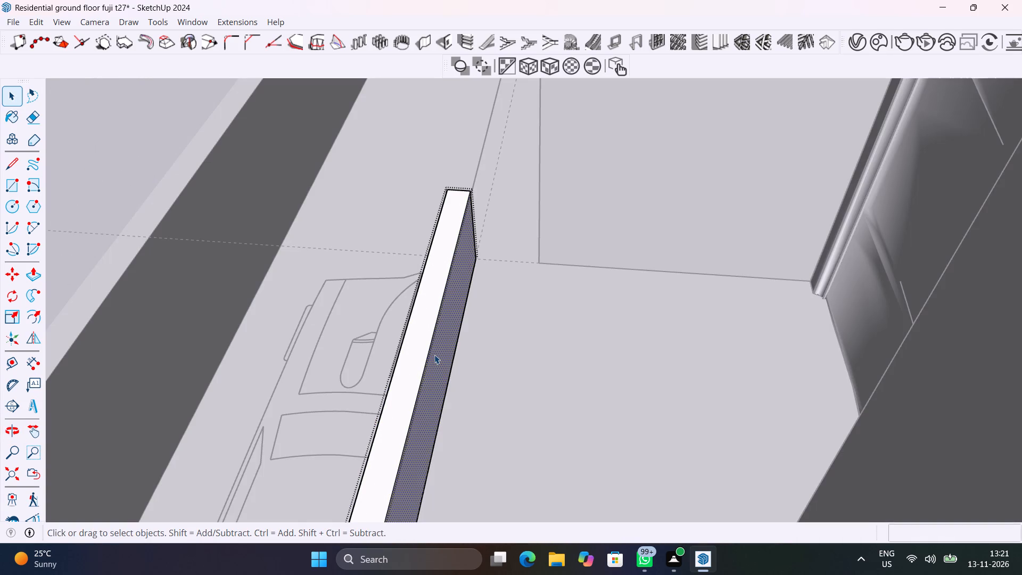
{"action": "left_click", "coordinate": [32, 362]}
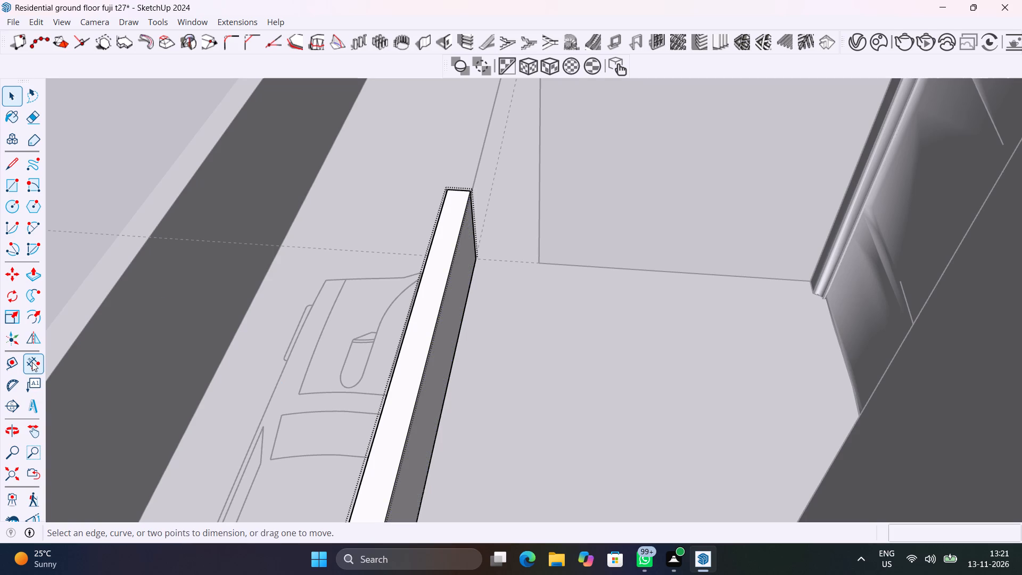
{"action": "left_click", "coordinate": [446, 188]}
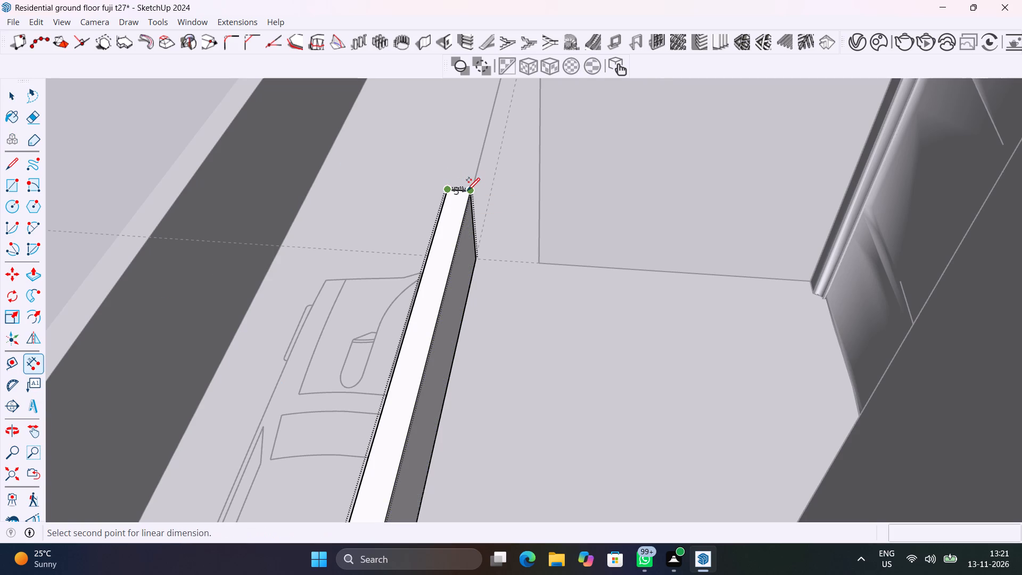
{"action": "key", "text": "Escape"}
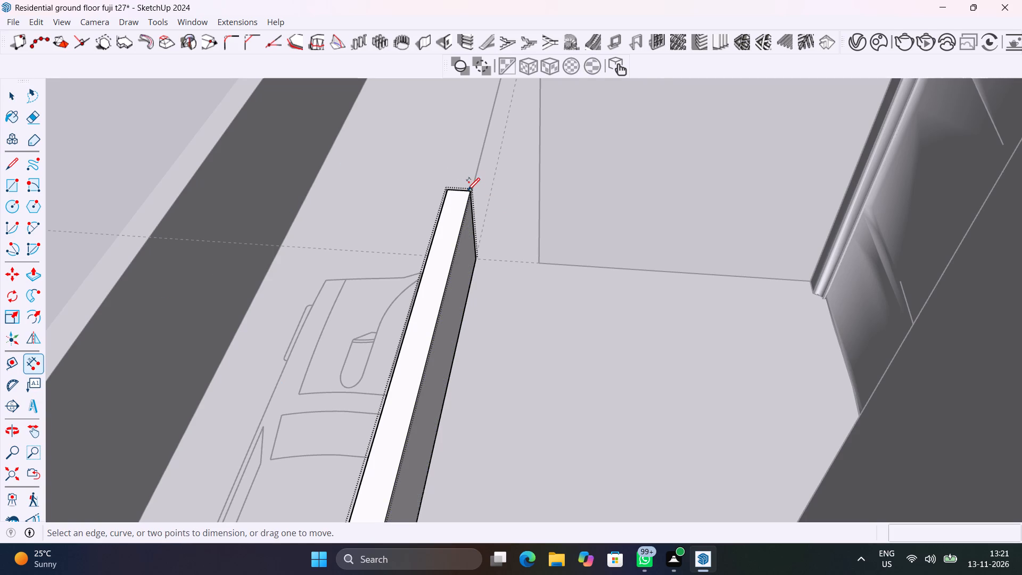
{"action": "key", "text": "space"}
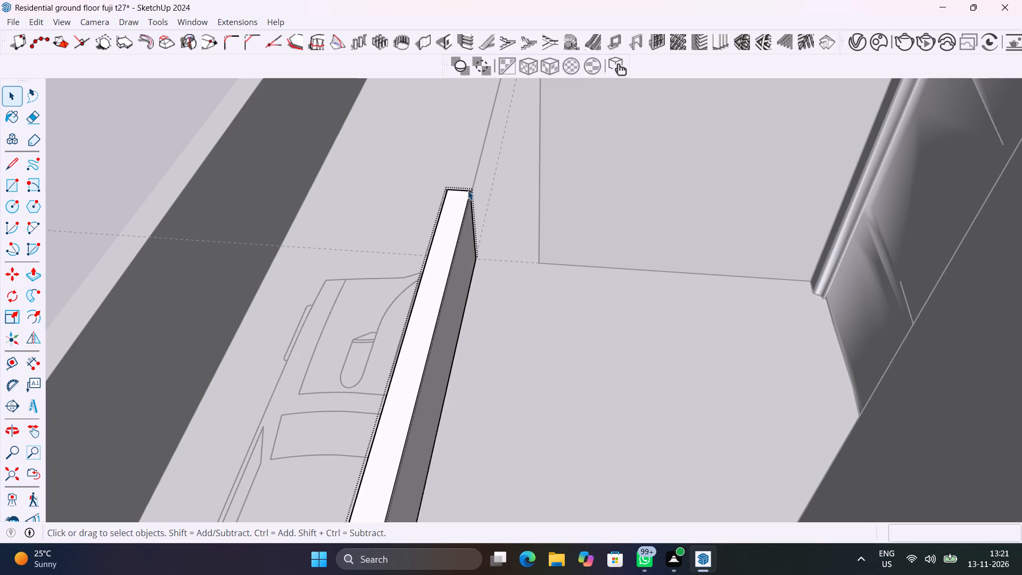
Thicken the parapet by pulling its inner side face about 3 5/16" toward the house, and close the group.
{"action": "left_click", "coordinate": [454, 309]}
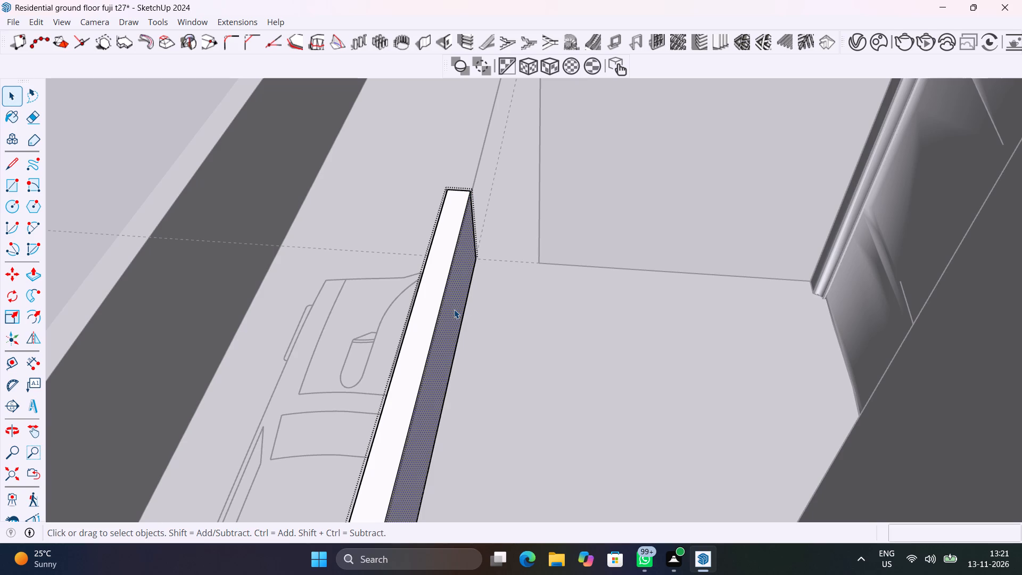
{"action": "key", "text": "p"}
{"action": "left_click", "coordinate": [454, 309]}
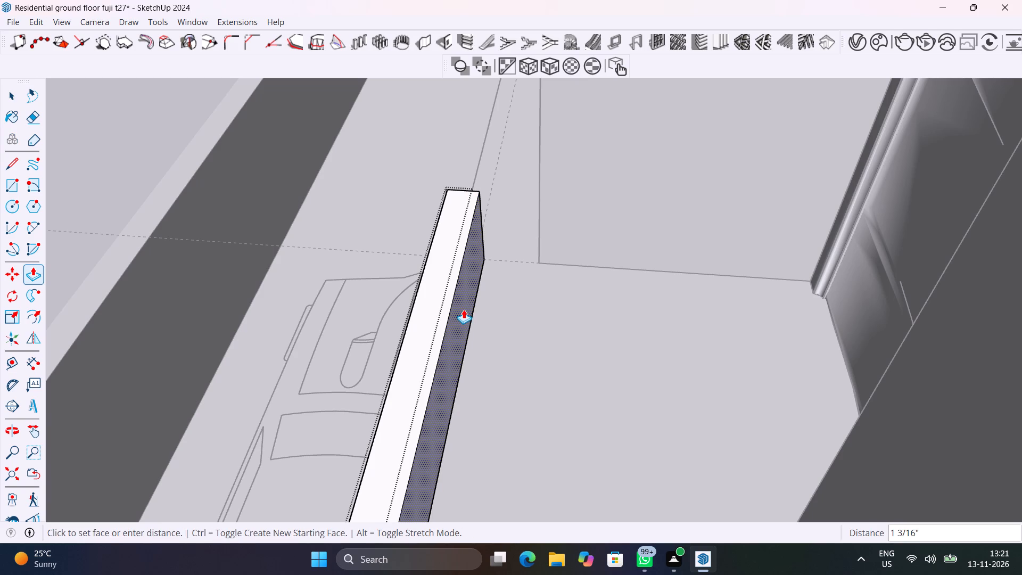
{"action": "key", "text": "Return"}
{"action": "scroll", "coordinate": [464, 309], "scroll_direction": "down", "scroll_amount": 5}
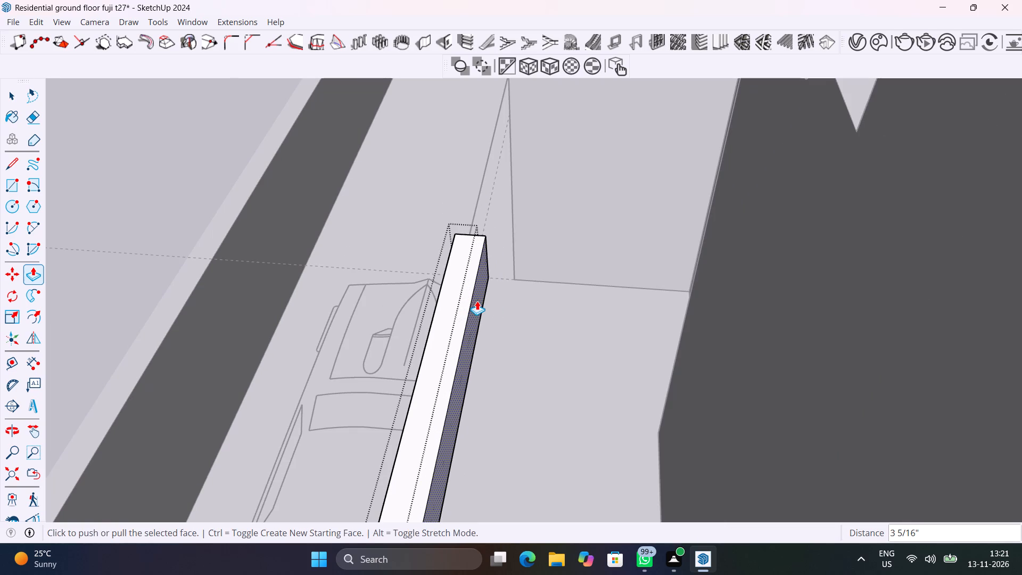
{"action": "left_click", "coordinate": [477, 301]}
{"action": "key", "text": "space"}
{"action": "left_click", "coordinate": [175, 199]}
Open the parapet group and extend its end face beside the upper entrance about 8 9/16" along the slab edge, past the wall corner.
{"action": "middle_click_drag", "start_coordinate": [246, 206], "coordinate": [432, 200]}
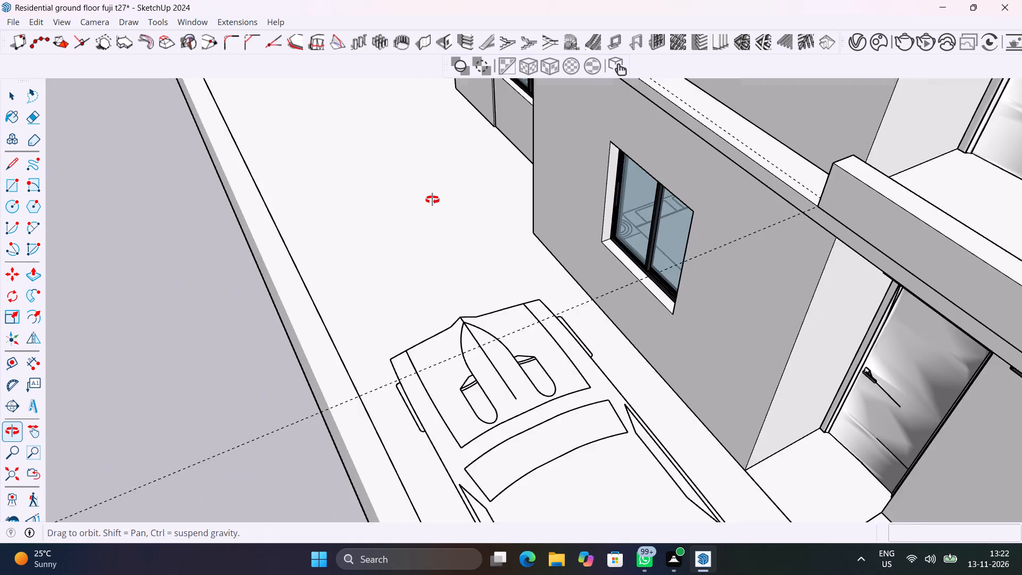
{"action": "middle_click_drag", "start_coordinate": [432, 200], "coordinate": [562, 220]}
{"action": "scroll", "coordinate": [571, 225], "scroll_direction": "down", "scroll_amount": 13}
{"action": "middle_click_drag", "start_coordinate": [592, 222], "coordinate": [706, 305], "text": "shift"}
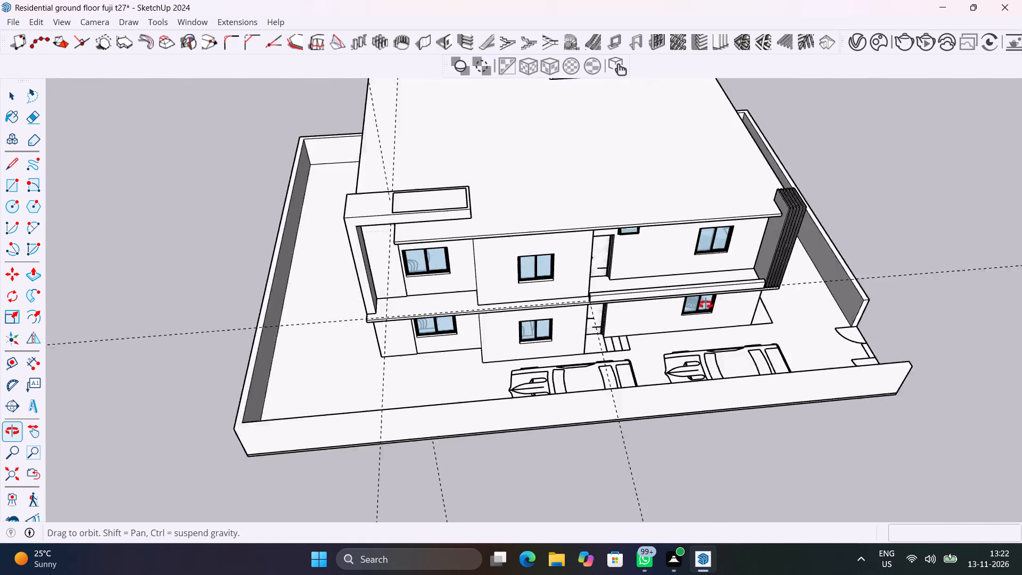
{"action": "middle_click_drag", "start_coordinate": [706, 305], "coordinate": [711, 250], "text": "shift"}
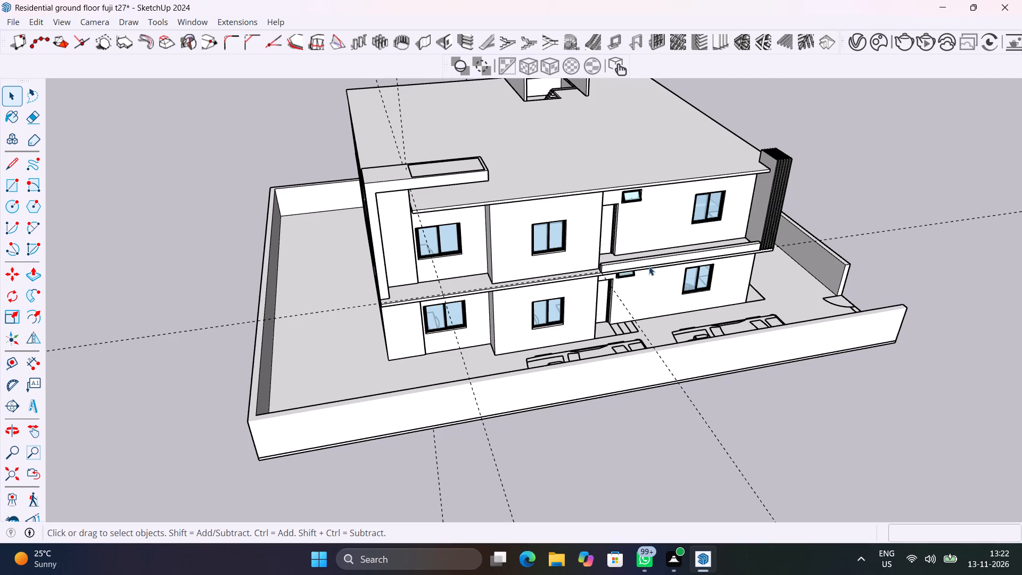
{"action": "scroll", "coordinate": [590, 272], "scroll_direction": "up", "scroll_amount": 19}
{"action": "scroll", "coordinate": [596, 273], "scroll_direction": "up", "scroll_amount": 2}
{"action": "middle_click_drag", "start_coordinate": [628, 281], "coordinate": [633, 283]}
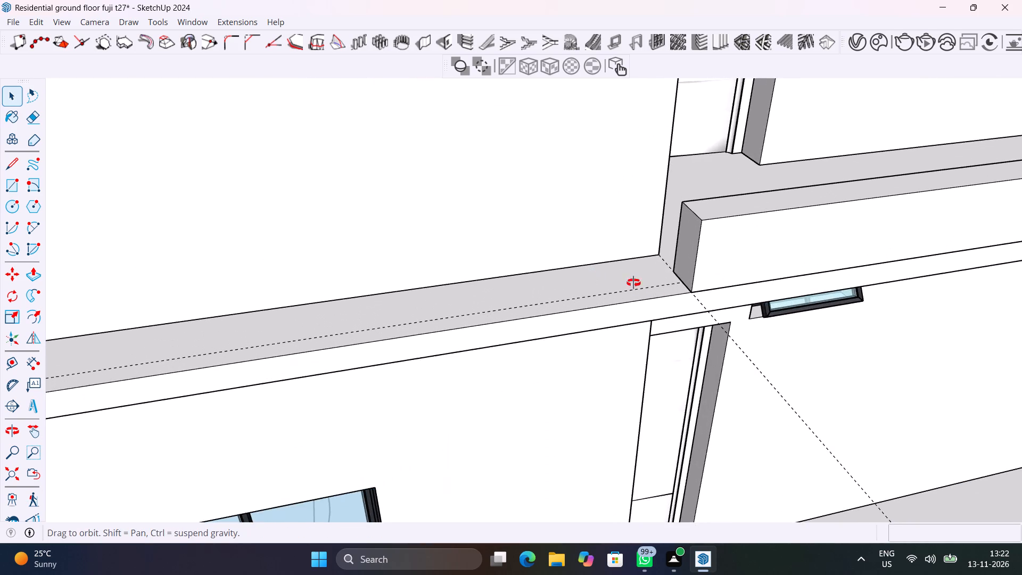
{"action": "middle_click_drag", "start_coordinate": [633, 283], "coordinate": [710, 318]}
{"action": "left_click", "coordinate": [667, 212]}
{"action": "double_click", "coordinate": [670, 213]}
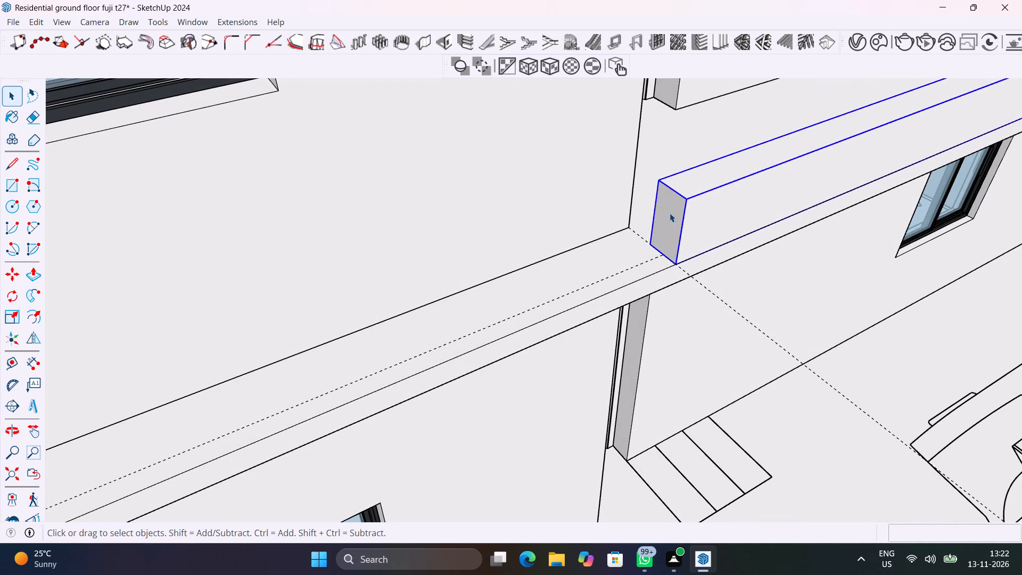
{"action": "left_click", "coordinate": [671, 213]}
{"action": "left_click", "coordinate": [671, 213]}
{"action": "key", "text": "p"}
{"action": "left_click", "coordinate": [671, 213]}
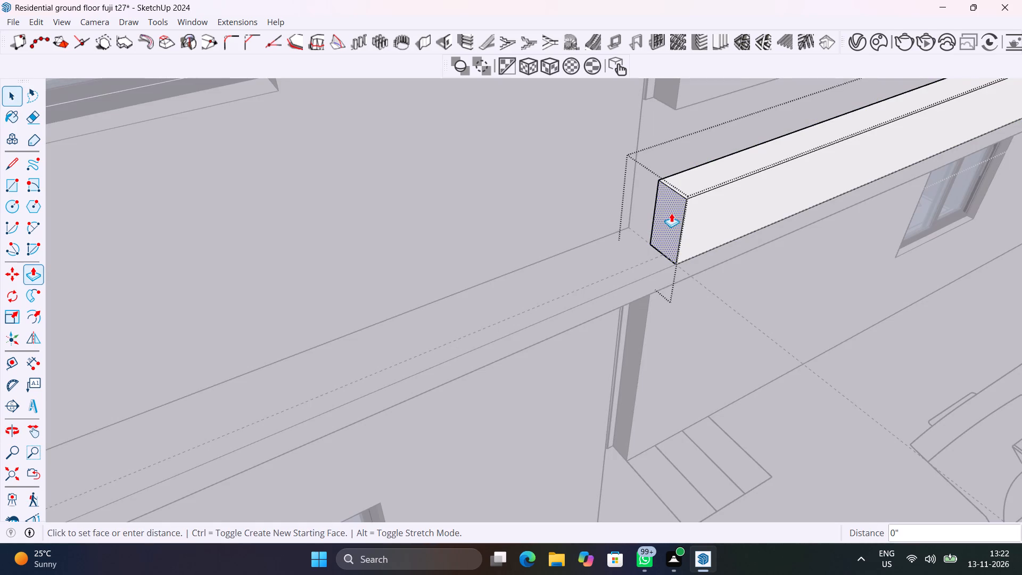
{"action": "left_click", "coordinate": [638, 258]}
{"action": "scroll", "coordinate": [633, 269], "scroll_direction": "down", "scroll_amount": 7}
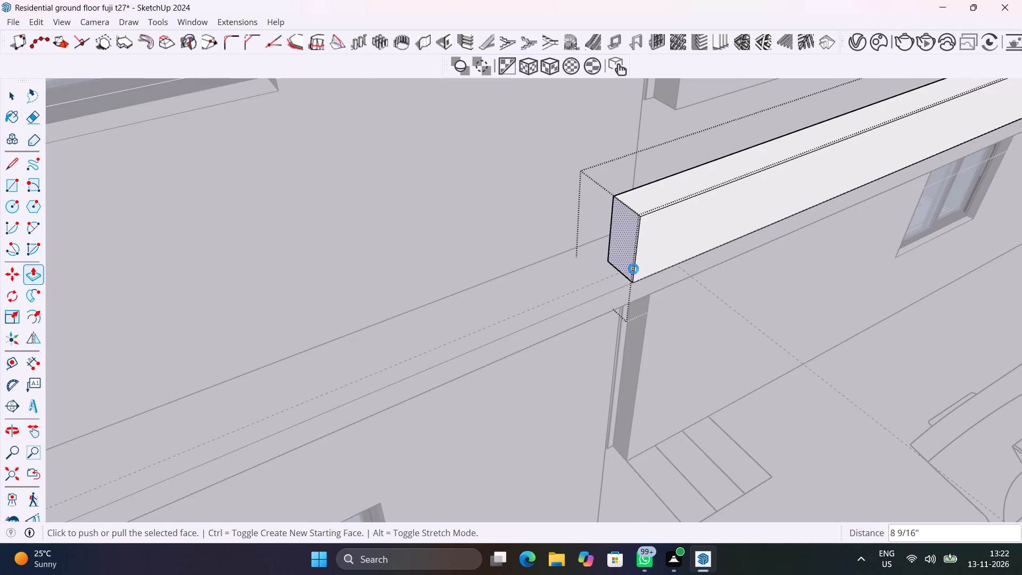
{"action": "scroll", "coordinate": [633, 269], "scroll_direction": "down", "scroll_amount": 9}
{"action": "key", "text": "space"}
{"action": "scroll", "coordinate": [633, 269], "scroll_direction": "down", "scroll_amount": 20}
{"action": "scroll", "coordinate": [633, 269], "scroll_direction": "down", "scroll_amount": 1}
{"action": "left_click", "coordinate": [934, 190]}
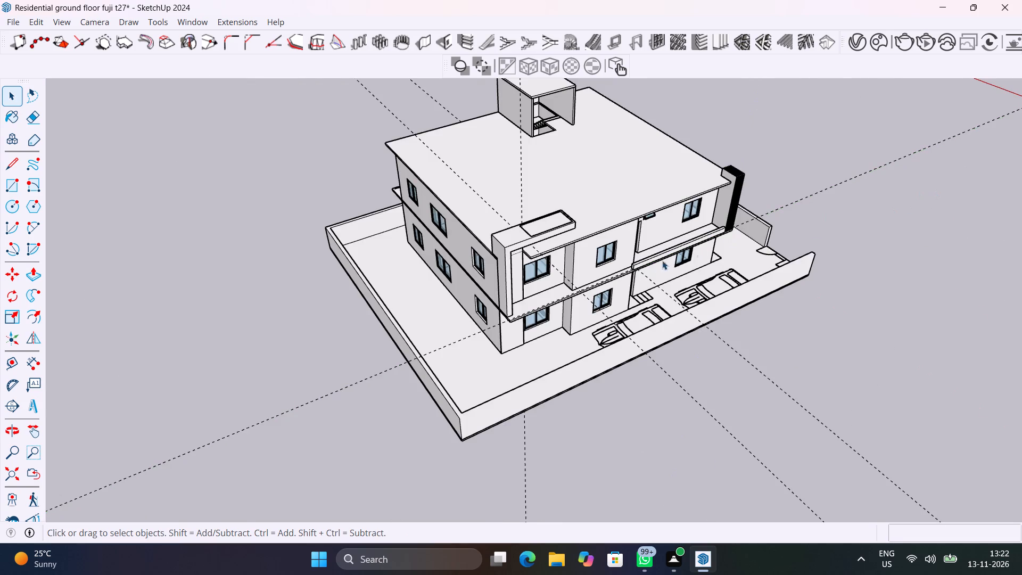
Copy the vertical end edge of the parapet's inner face about 8 9/16" back to the crosswise guide to split the face.
{"action": "scroll", "coordinate": [622, 261], "scroll_direction": "up", "scroll_amount": 20}
{"action": "middle_click_drag", "start_coordinate": [719, 296], "coordinate": [472, 354]}
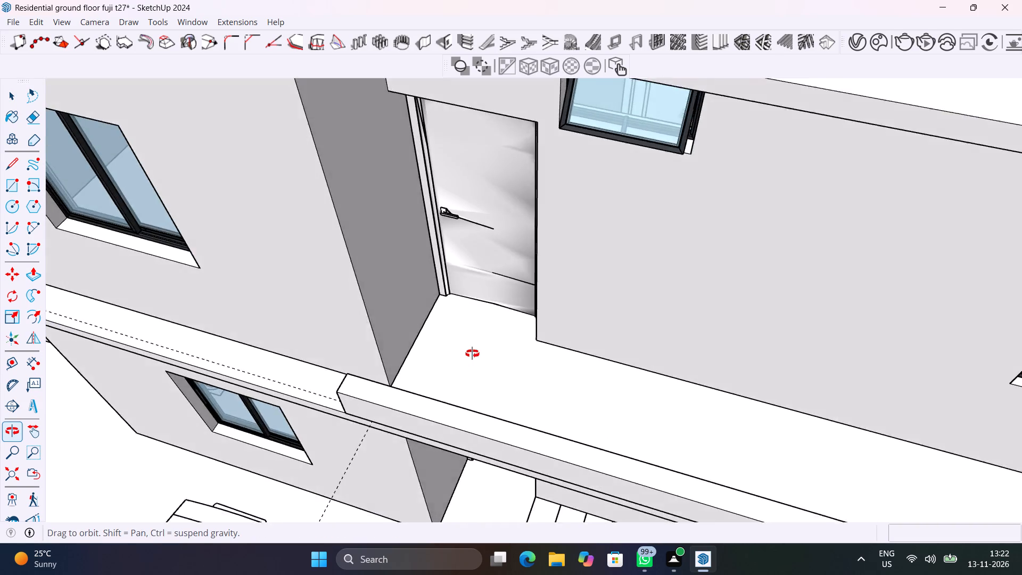
{"action": "middle_click_drag", "start_coordinate": [472, 354], "coordinate": [437, 396]}
{"action": "scroll", "coordinate": [310, 423], "scroll_direction": "up", "scroll_amount": 12}
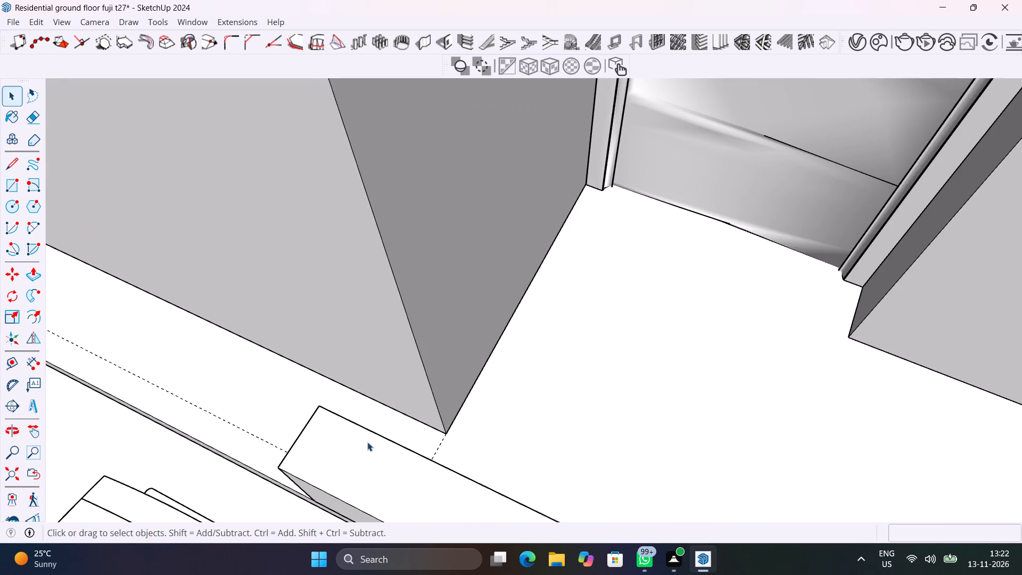
{"action": "middle_click_drag", "start_coordinate": [367, 438], "coordinate": [68, 331]}
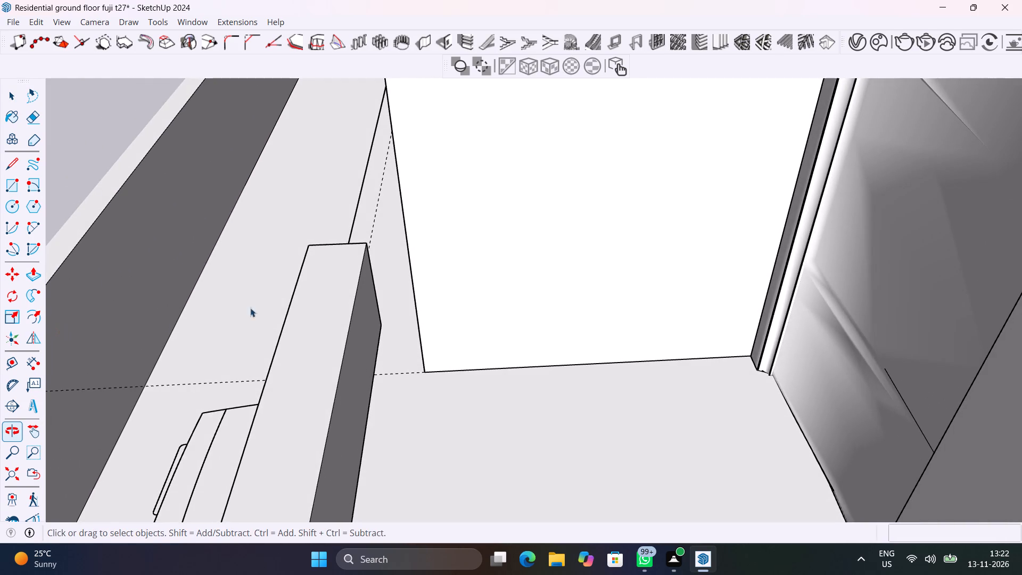
{"action": "scroll", "coordinate": [389, 300], "scroll_direction": "up", "scroll_amount": 9}
{"action": "double_click", "coordinate": [343, 292]}
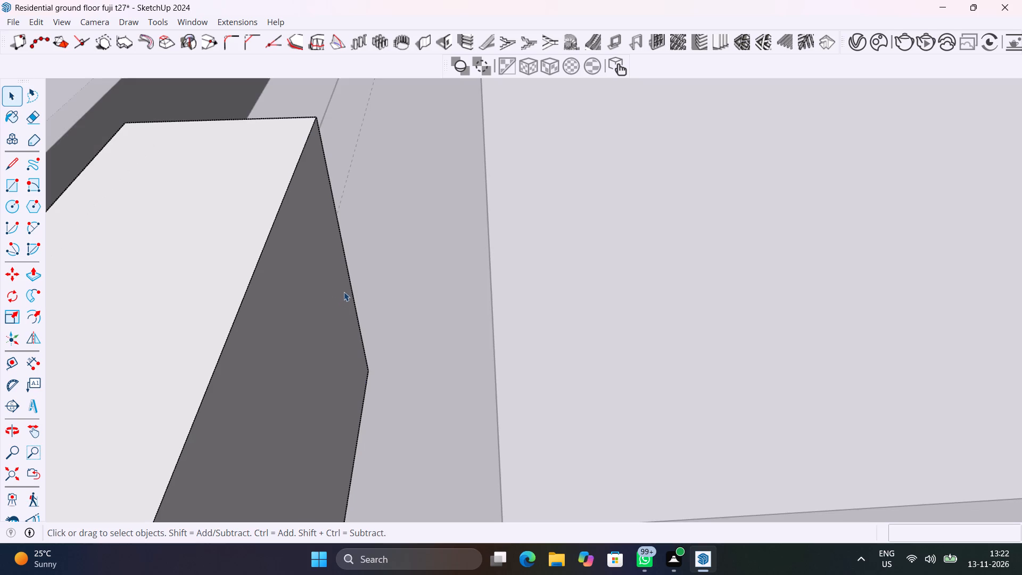
{"action": "left_click", "coordinate": [348, 272]}
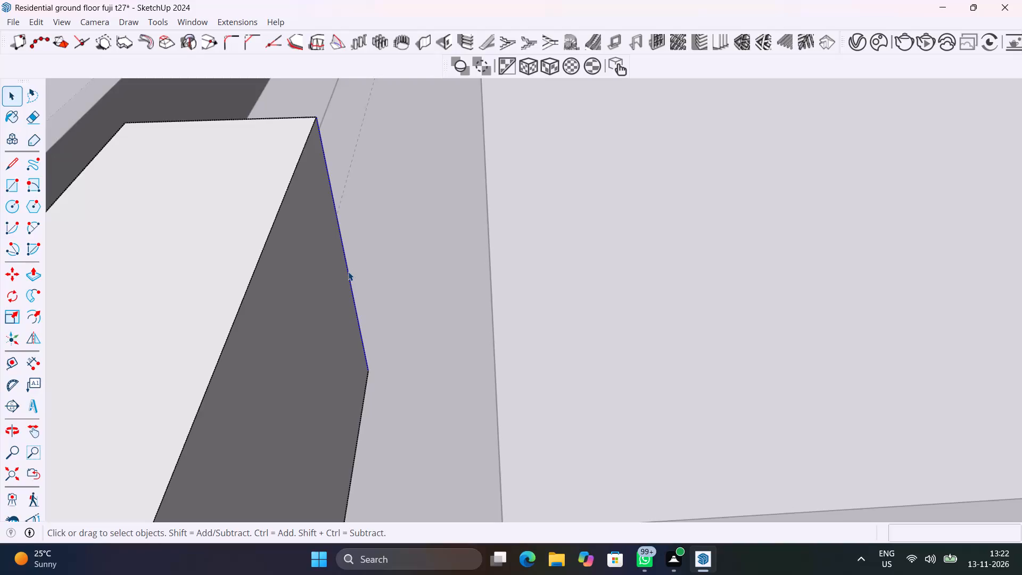
{"action": "key", "text": "m"}
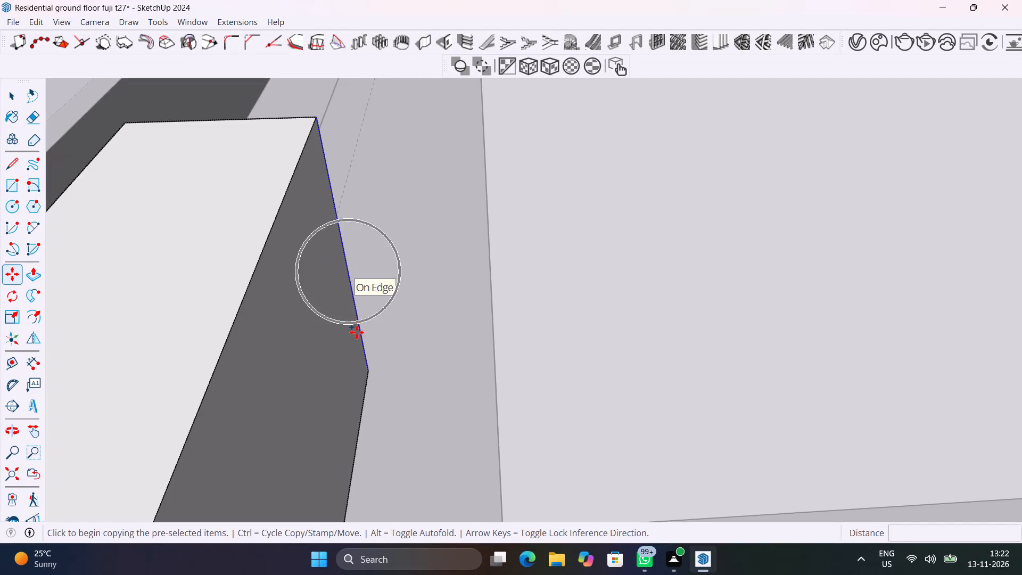
{"action": "left_click", "coordinate": [369, 371]}
{"action": "scroll", "coordinate": [340, 437], "scroll_direction": "down", "scroll_amount": 6}
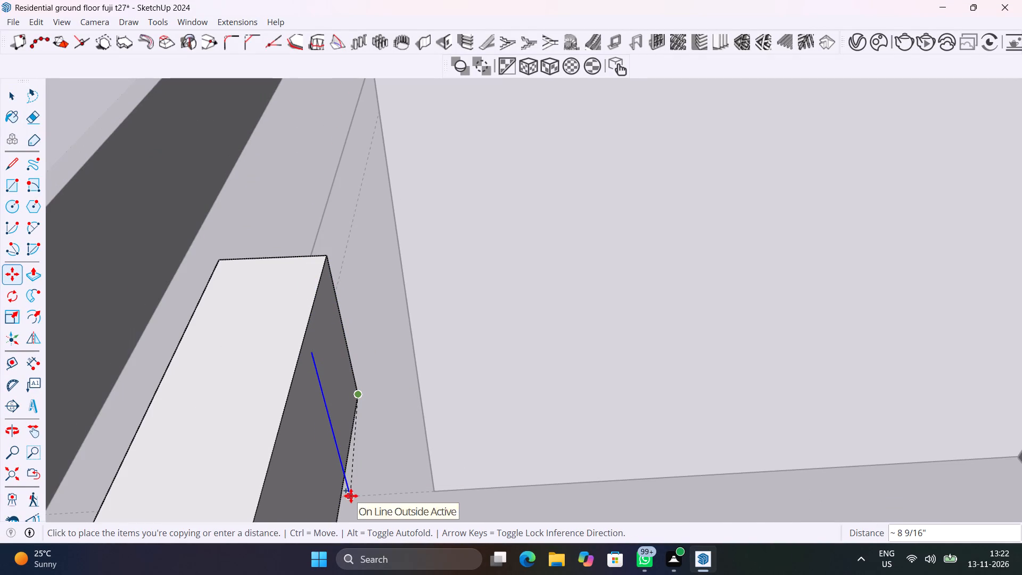
{"action": "left_click", "coordinate": [342, 495]}
Extrude the small split face at the parapet's end until it meets the adjacent house wall, and close the group.
{"action": "key", "text": "space"}
{"action": "left_click", "coordinate": [333, 380]}
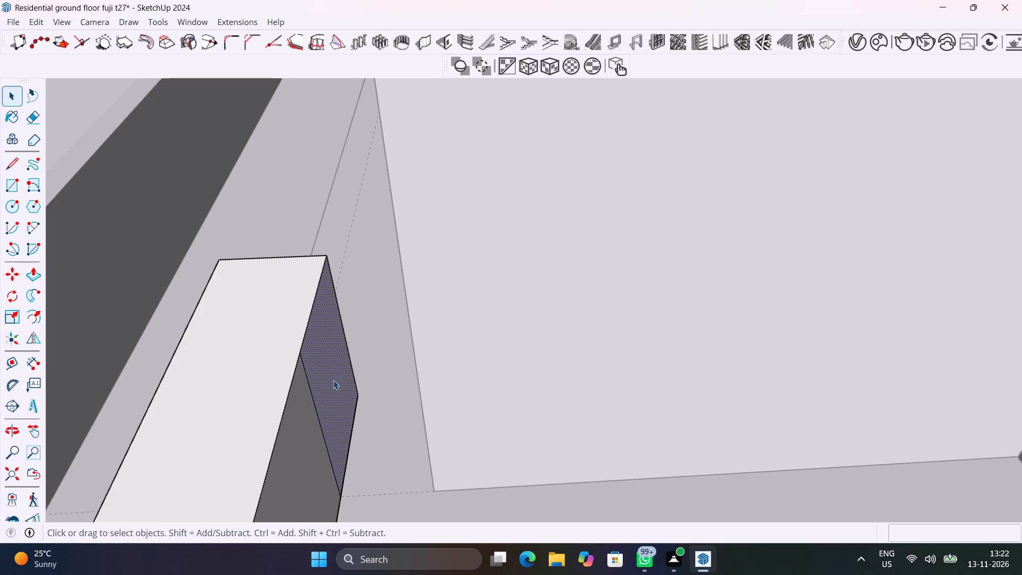
{"action": "key", "text": "p"}
{"action": "left_click", "coordinate": [333, 380]}
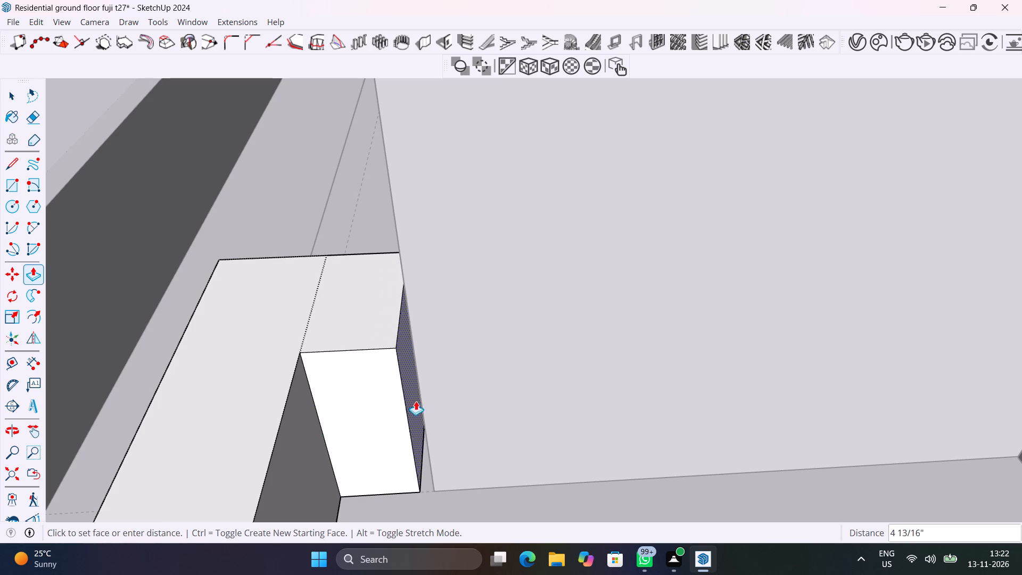
{"action": "left_click", "coordinate": [423, 385]}
{"action": "key", "text": "space"}
{"action": "scroll", "coordinate": [417, 401], "scroll_direction": "down", "scroll_amount": 6}
{"action": "middle_click_drag", "start_coordinate": [397, 409], "coordinate": [556, 373]}
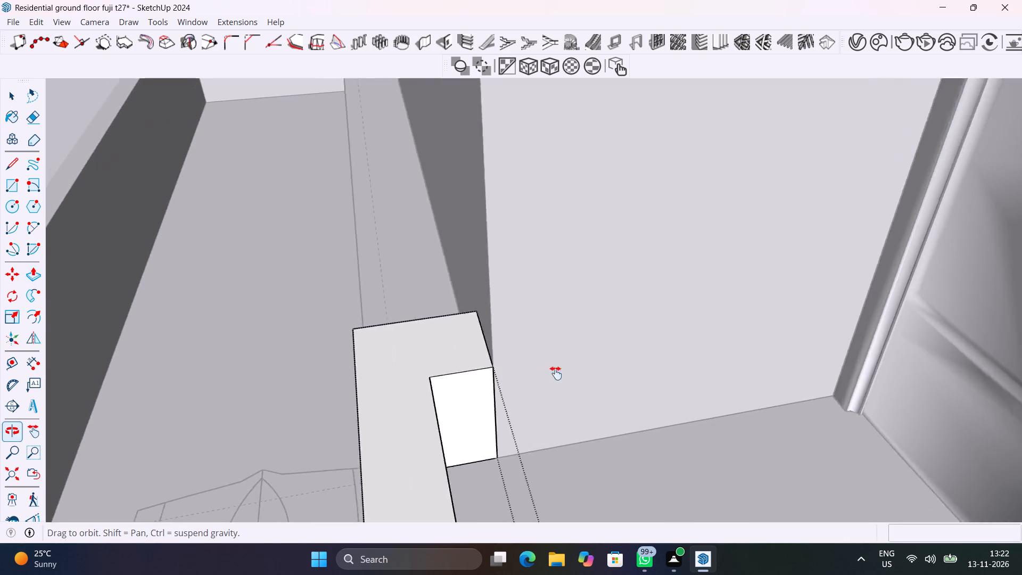
{"action": "middle_click_drag", "start_coordinate": [556, 373], "coordinate": [672, 354]}
{"action": "scroll", "coordinate": [674, 354], "scroll_direction": "down", "scroll_amount": 20}
{"action": "scroll", "coordinate": [674, 354], "scroll_direction": "down", "scroll_amount": 1}
{"action": "left_click", "coordinate": [342, 432]}
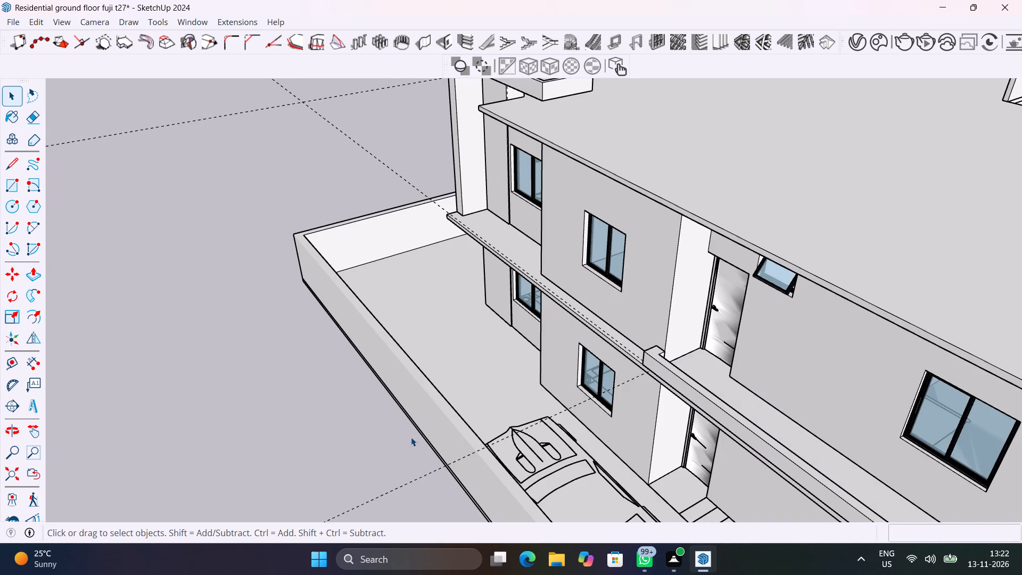
Save the model.
{"action": "middle_click_drag", "start_coordinate": [498, 375], "coordinate": [355, 357], "text": "shift"}
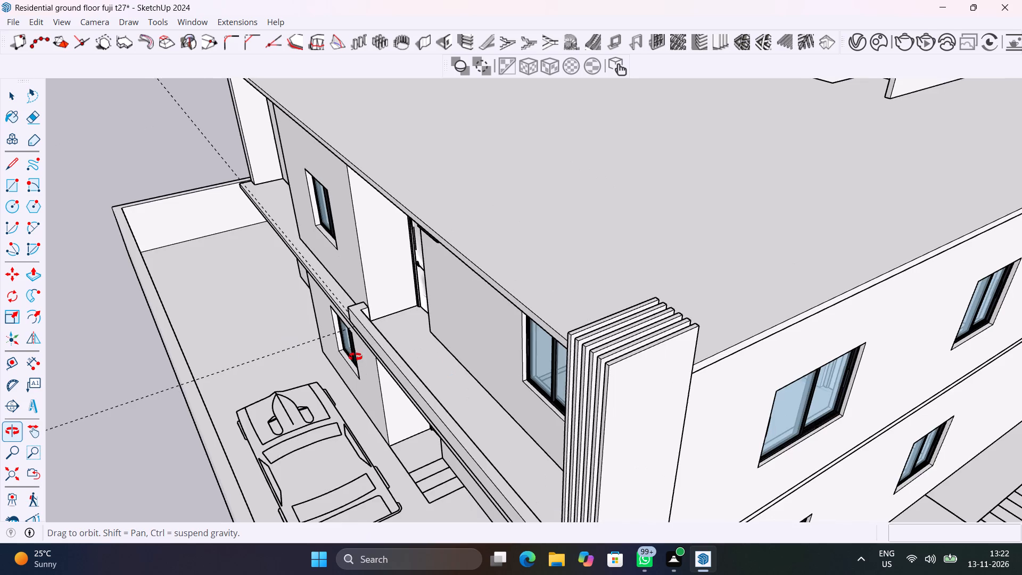
{"action": "middle_click_drag", "start_coordinate": [355, 357], "coordinate": [506, 367], "text": "shift"}
{"action": "key", "text": "ctrl+s"}
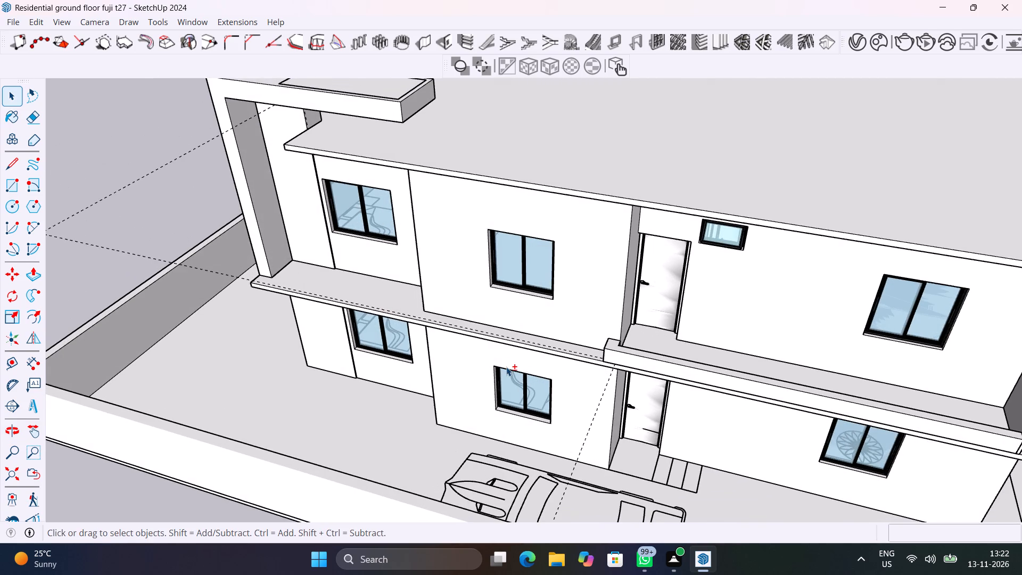
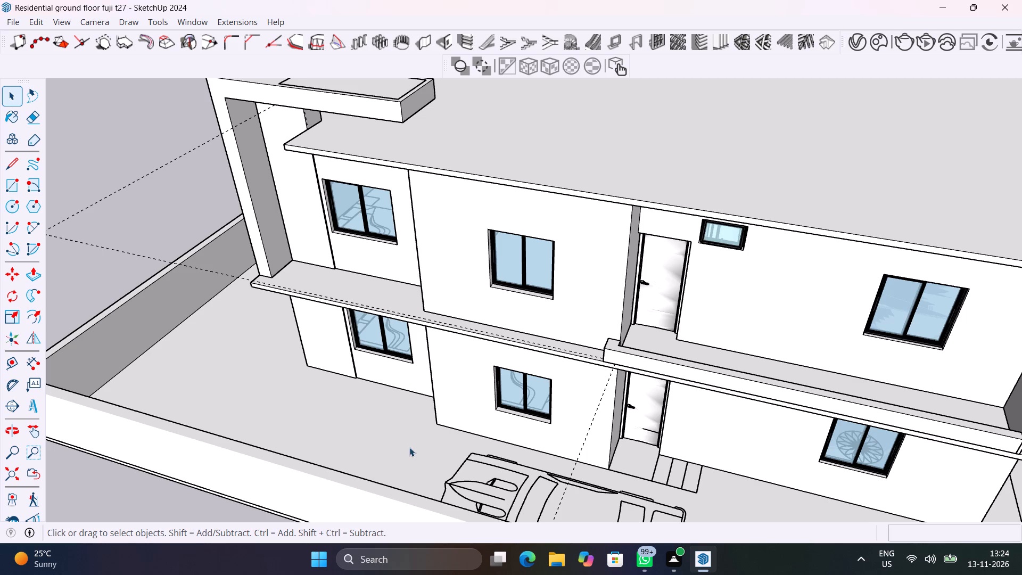
Save the model.
{"action": "scroll", "coordinate": [448, 356], "scroll_direction": "down", "scroll_amount": 6}
{"action": "middle_click_drag", "start_coordinate": [449, 357], "coordinate": [602, 415]}
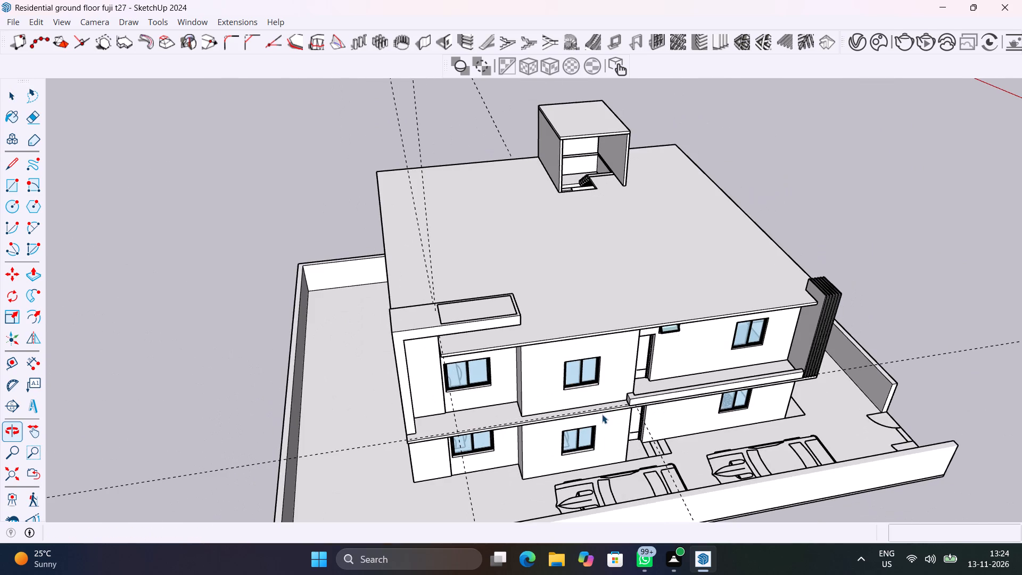
{"action": "key", "text": "ctrl+s"}
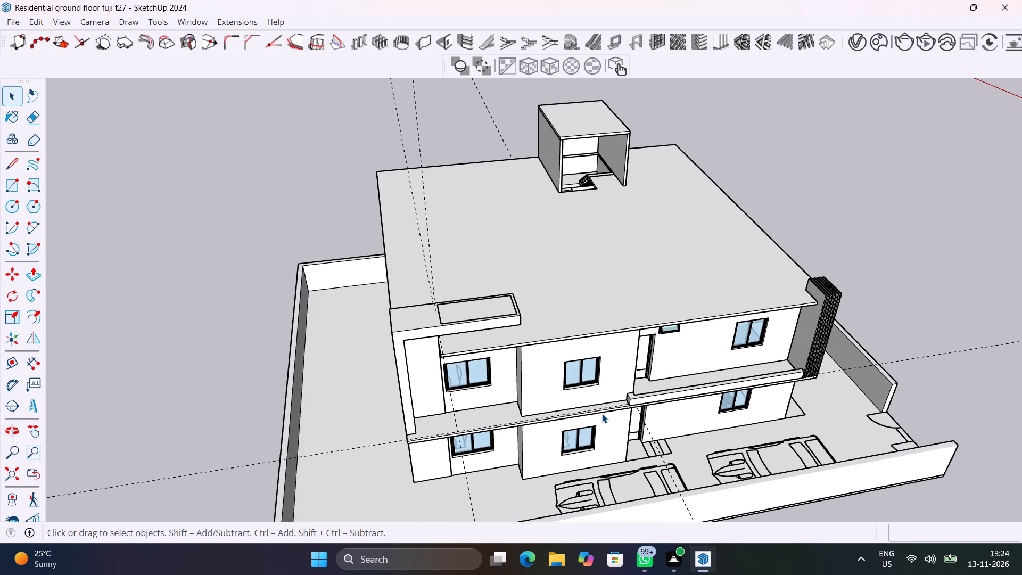
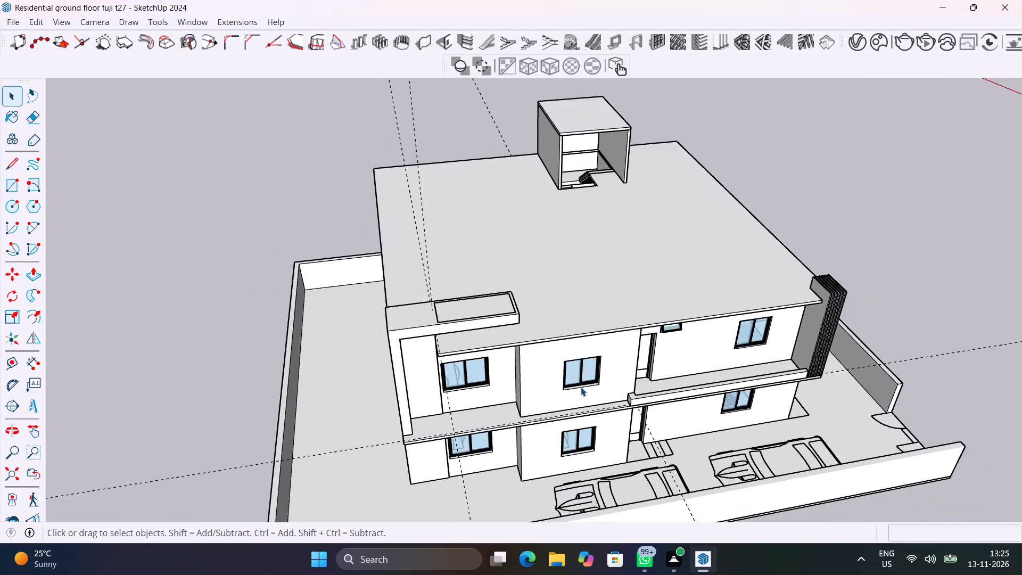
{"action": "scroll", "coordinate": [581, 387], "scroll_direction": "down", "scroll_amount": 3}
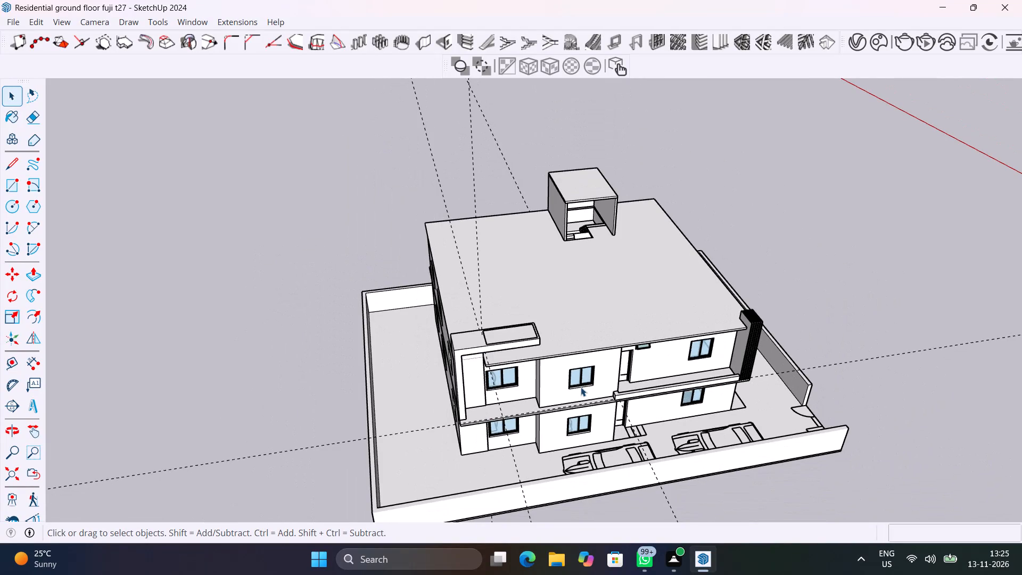
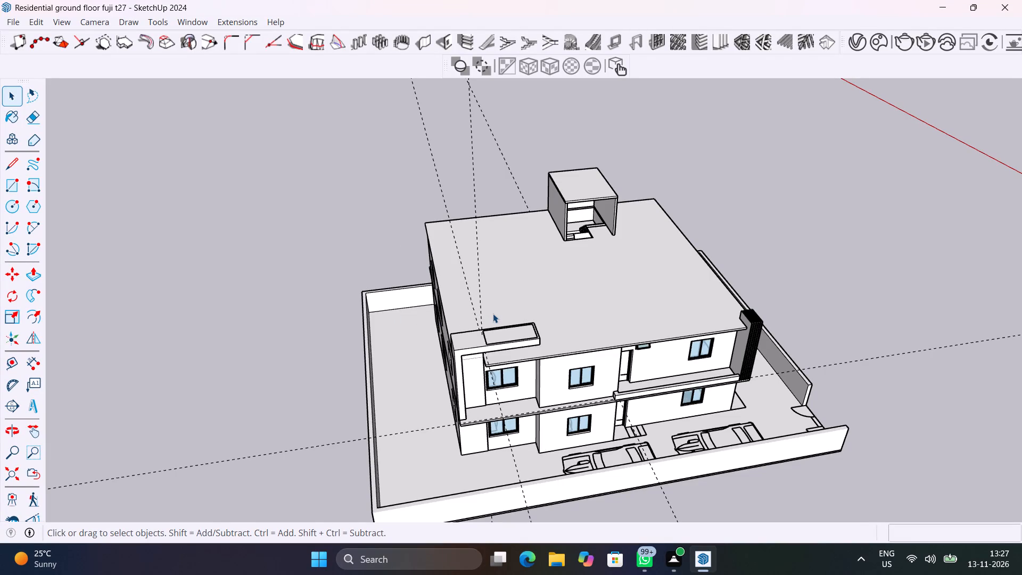
Examine the house's front facade, from the overall massing to the upper floor's low parapet and vertical corner slats.
{"action": "scroll", "coordinate": [493, 314], "scroll_direction": "down", "scroll_amount": 2}
{"action": "scroll", "coordinate": [493, 314], "scroll_direction": "up", "scroll_amount": 2}
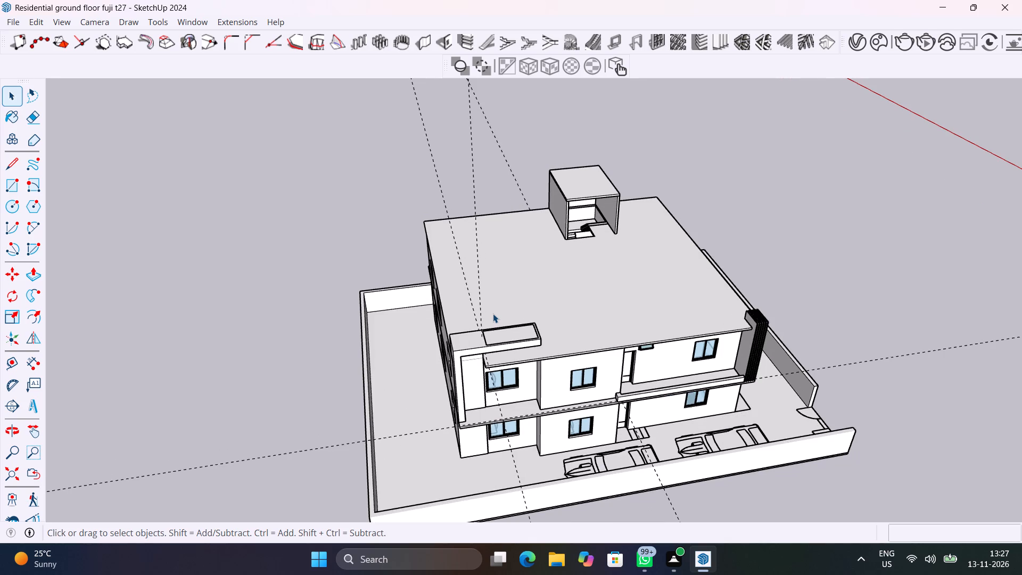
{"action": "scroll", "coordinate": [493, 314], "scroll_direction": "down", "scroll_amount": 1}
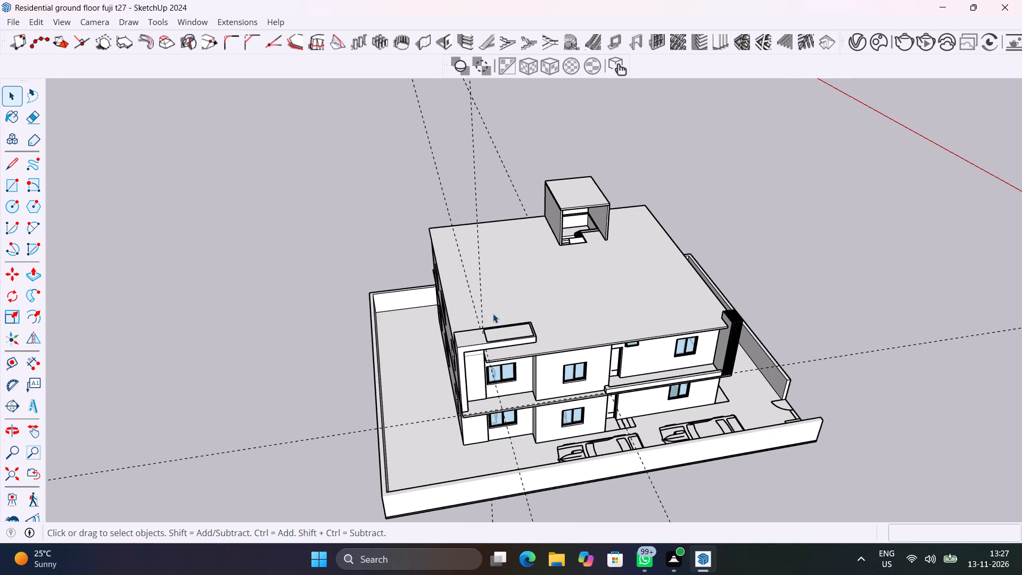
{"action": "scroll", "coordinate": [493, 314], "scroll_direction": "up", "scroll_amount": 2}
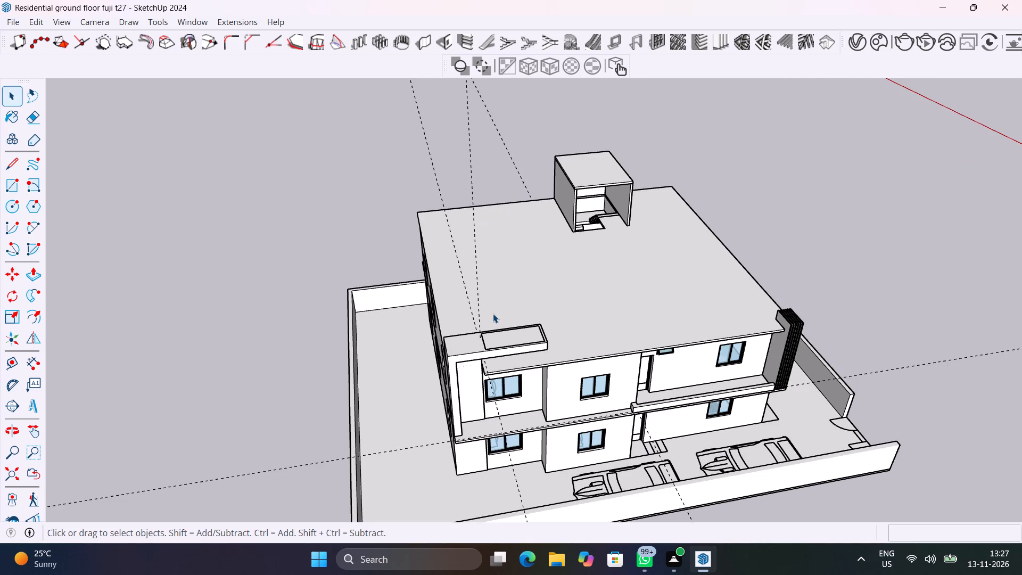
{"action": "scroll", "coordinate": [493, 314], "scroll_direction": "down", "scroll_amount": 3}
{"action": "middle_click_drag", "start_coordinate": [520, 338], "coordinate": [389, 224], "text": "shift"}
{"action": "scroll", "coordinate": [520, 338], "scroll_direction": "up", "scroll_amount": 1, "text": "shift"}
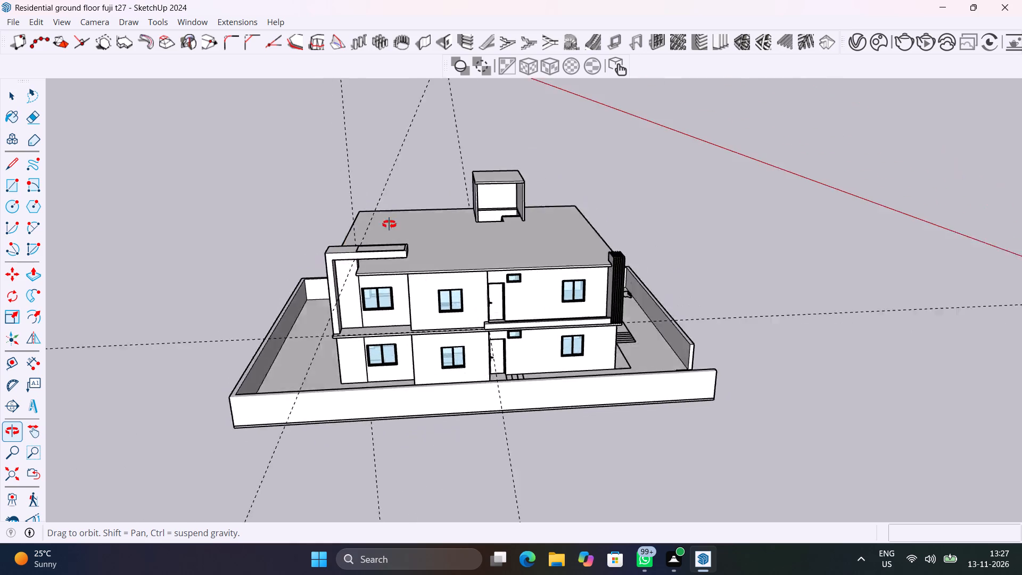
{"action": "middle_click_drag", "start_coordinate": [389, 224], "coordinate": [439, 218], "text": "shift"}
{"action": "scroll", "coordinate": [439, 218], "scroll_direction": "down", "scroll_amount": 1}
{"action": "scroll", "coordinate": [612, 249], "scroll_direction": "up", "scroll_amount": 10}
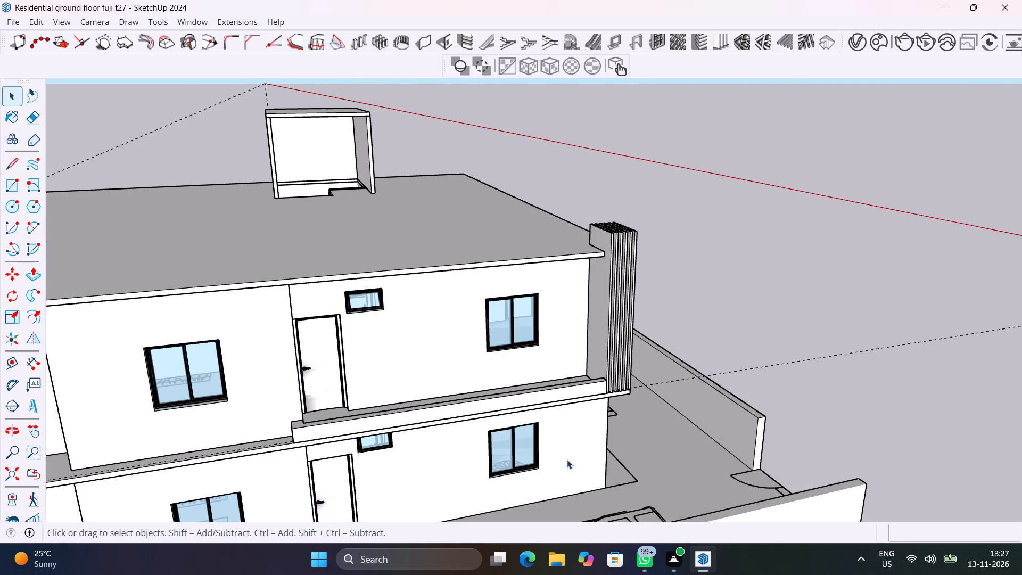
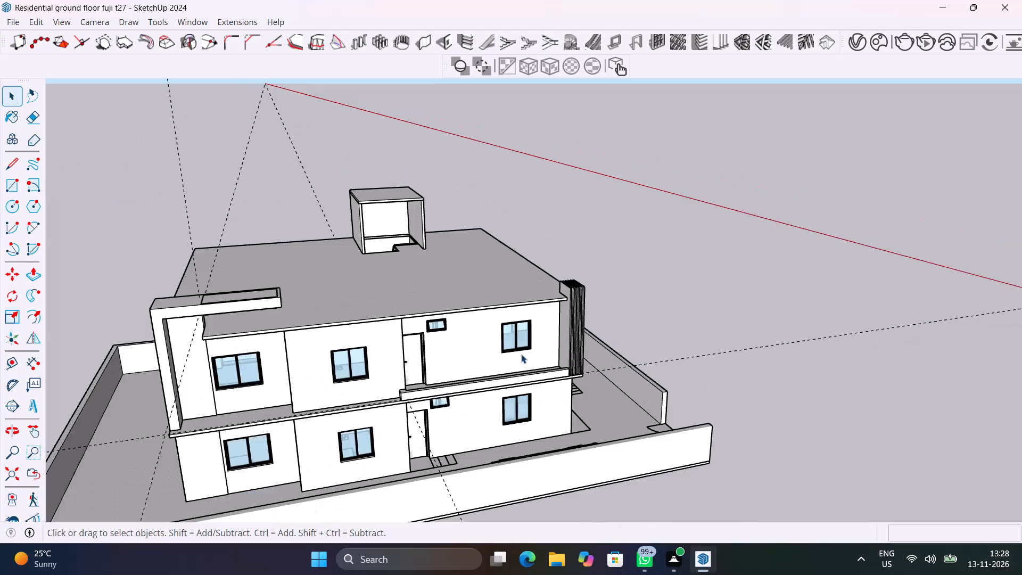
Save the house model.
{"action": "middle_click_drag", "start_coordinate": [477, 384], "coordinate": [806, 447]}
{"action": "scroll", "coordinate": [646, 396], "scroll_direction": "up", "scroll_amount": 10}
{"action": "middle_click_drag", "start_coordinate": [683, 417], "coordinate": [555, 357]}
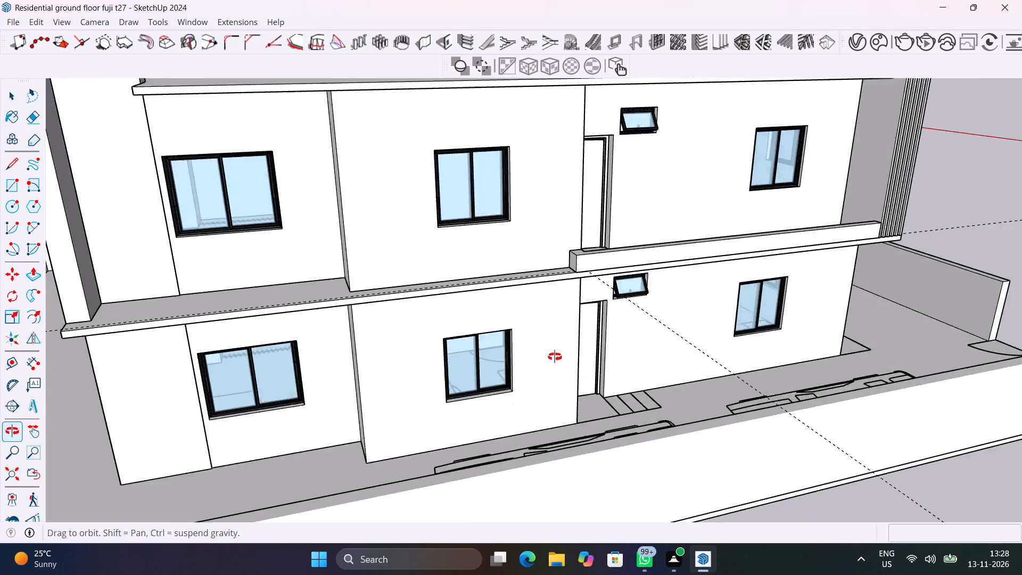
{"action": "middle_click_drag", "start_coordinate": [555, 357], "coordinate": [360, 379]}
{"action": "scroll", "coordinate": [412, 382], "scroll_direction": "down", "scroll_amount": 5}
{"action": "middle_click_drag", "start_coordinate": [434, 400], "coordinate": [560, 404], "text": "shift"}
{"action": "key", "text": "ctrl+s"}
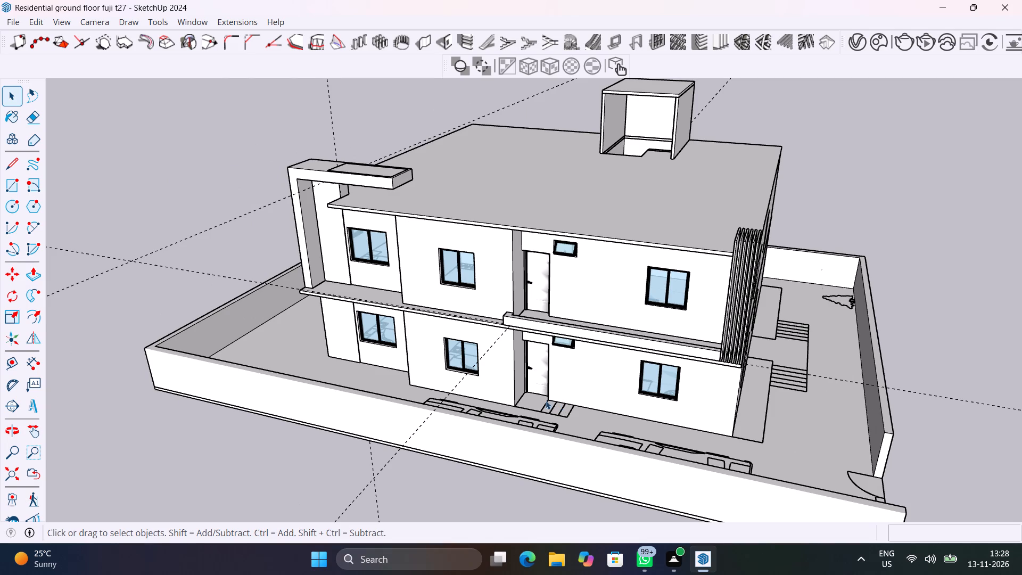
Delete all the construction guides in the model.
{"action": "left_click", "coordinate": [38, 26]}
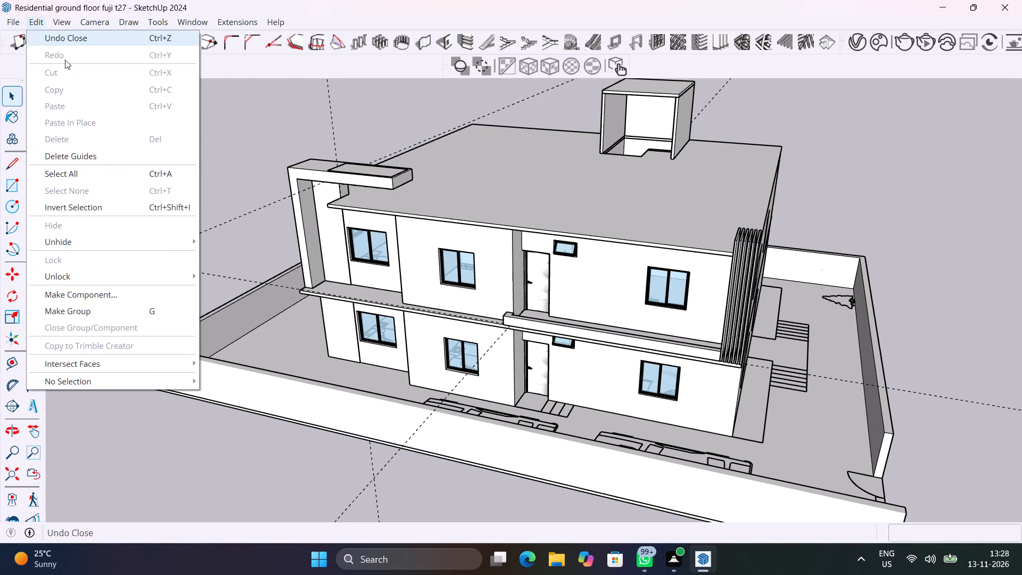
{"action": "left_click", "coordinate": [133, 163]}
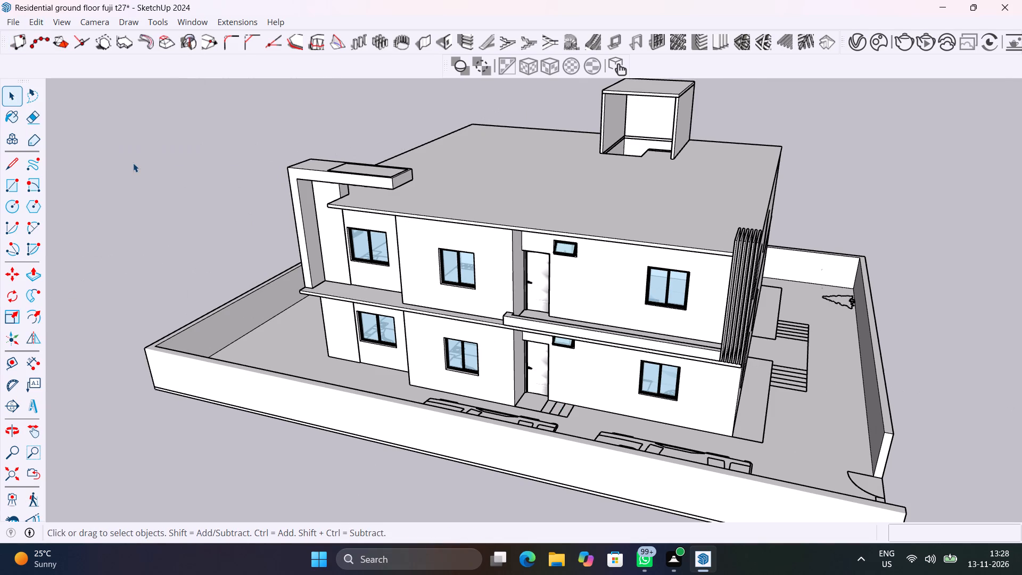
Place a guide across the upper floor's low parapet, 2' in from its end beside the vertical corner slats.
{"action": "middle_click_drag", "start_coordinate": [537, 311], "coordinate": [690, 249]}
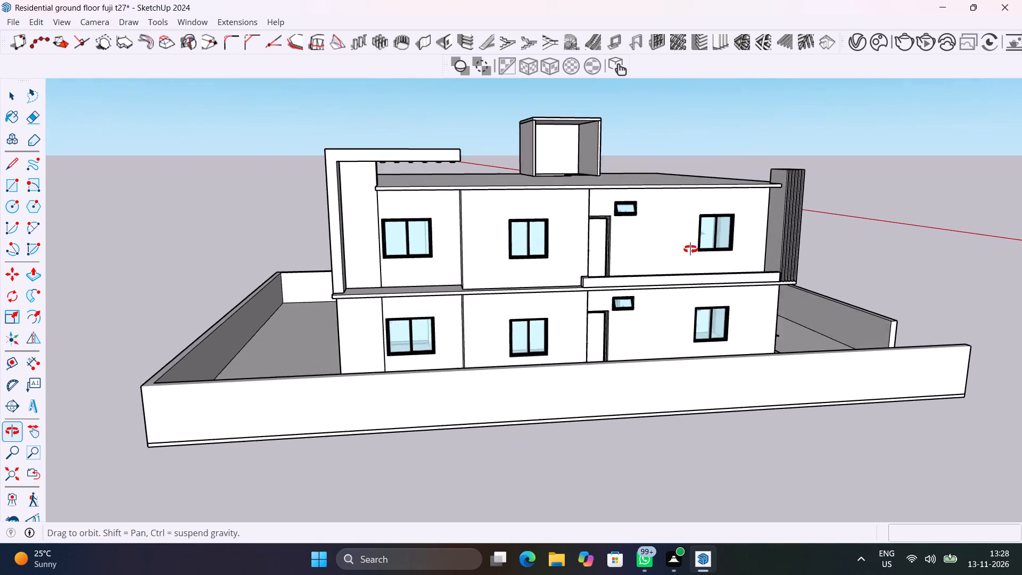
{"action": "middle_click_drag", "start_coordinate": [690, 249], "coordinate": [465, 293]}
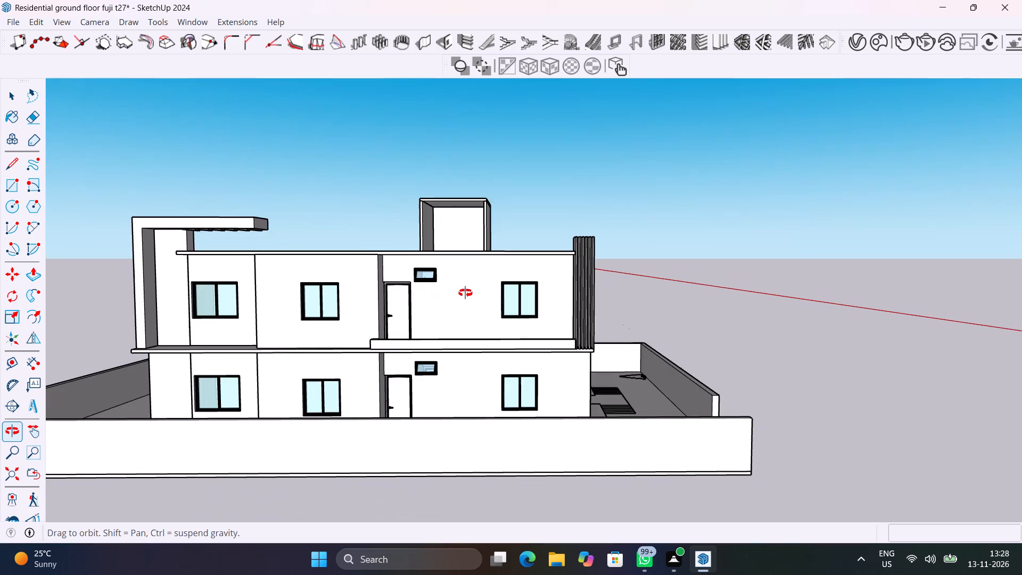
{"action": "middle_click_drag", "start_coordinate": [465, 293], "coordinate": [592, 319]}
{"action": "scroll", "coordinate": [530, 322], "scroll_direction": "up", "scroll_amount": 3}
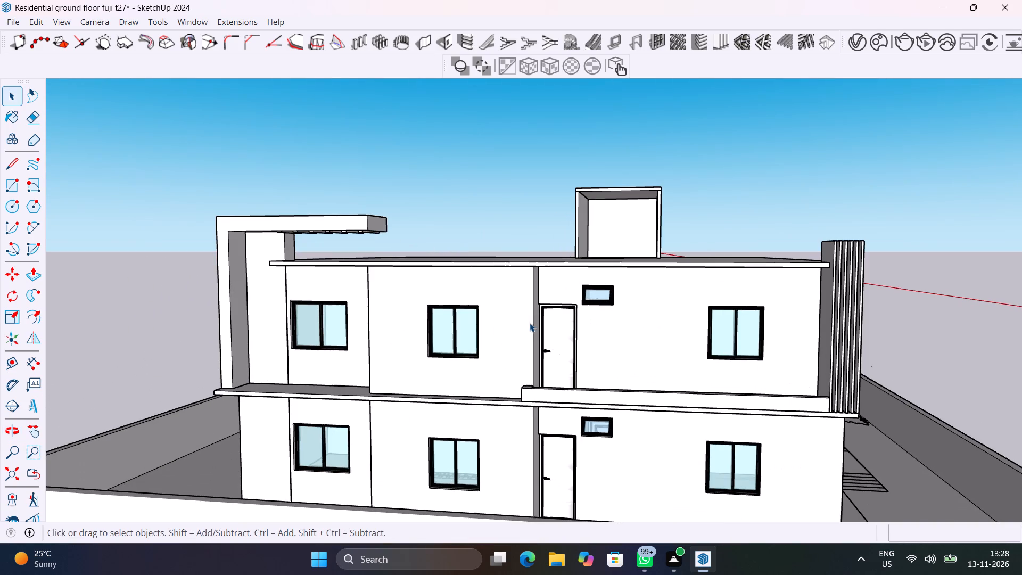
{"action": "middle_click_drag", "start_coordinate": [553, 335], "coordinate": [625, 324], "text": "shift"}
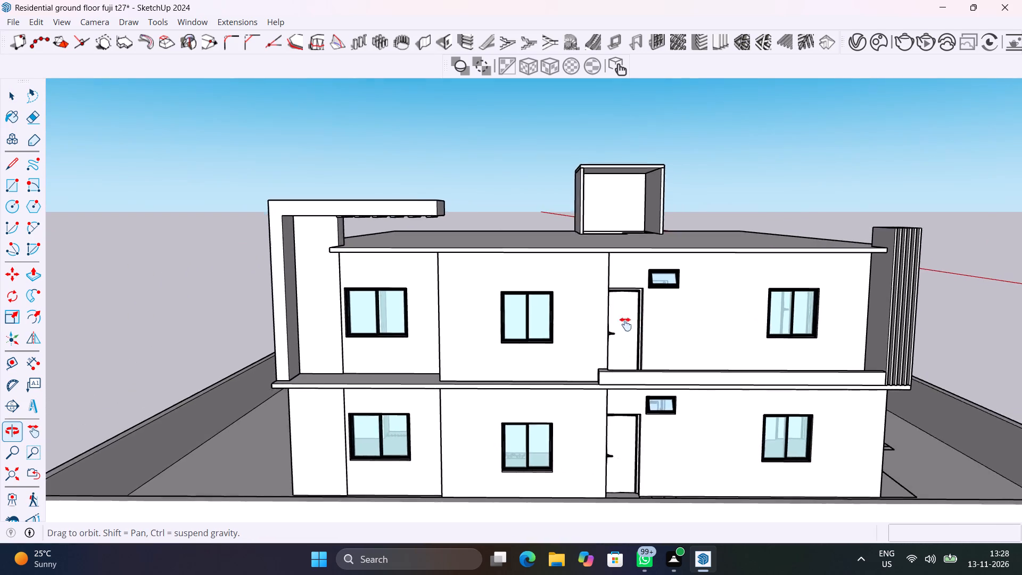
{"action": "middle_click_drag", "start_coordinate": [625, 324], "coordinate": [596, 415], "text": "shift"}
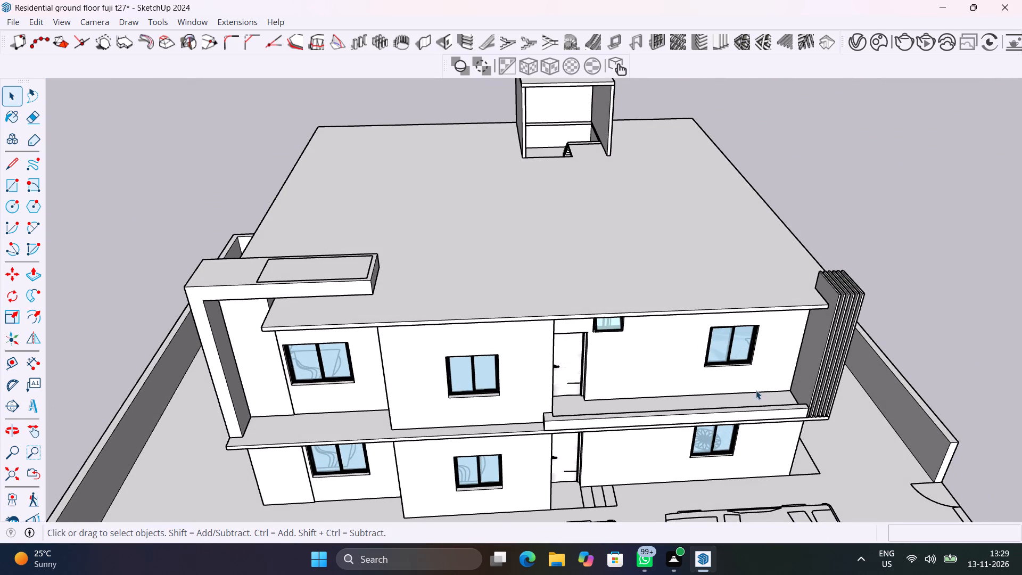
{"action": "scroll", "coordinate": [803, 407], "scroll_direction": "up", "scroll_amount": 5}
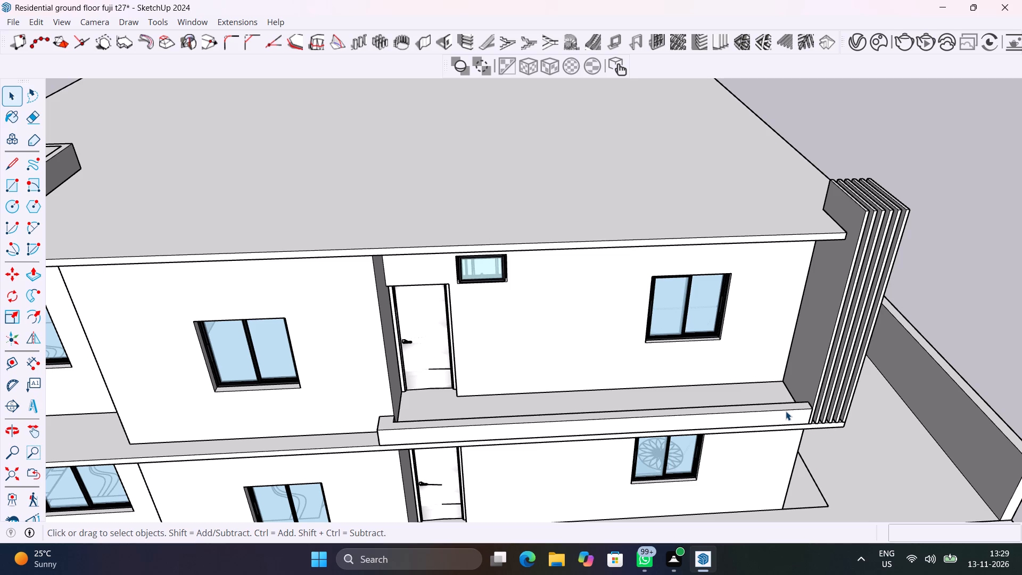
{"action": "scroll", "coordinate": [786, 411], "scroll_direction": "up", "scroll_amount": 9}
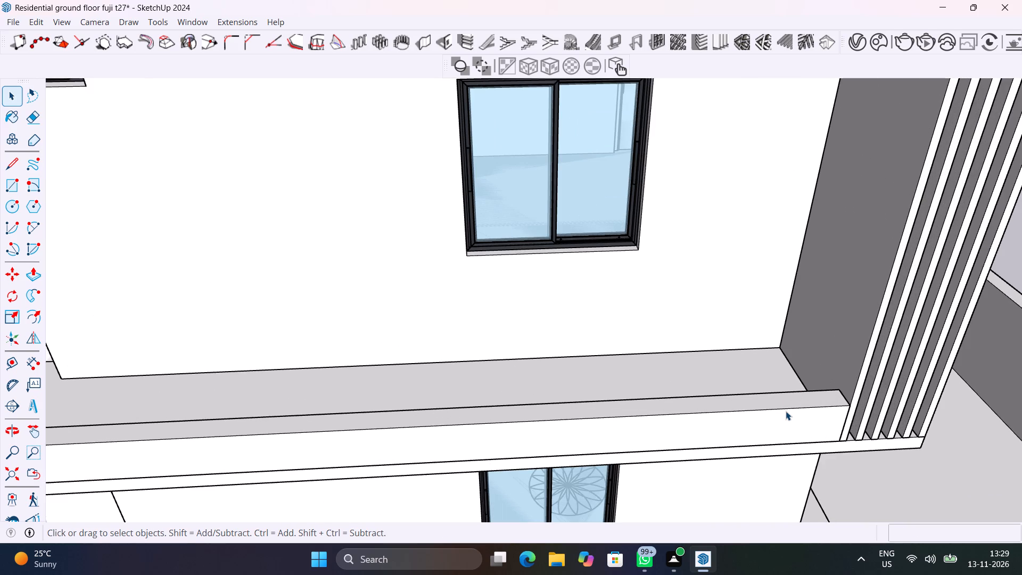
{"action": "key", "text": "t"}
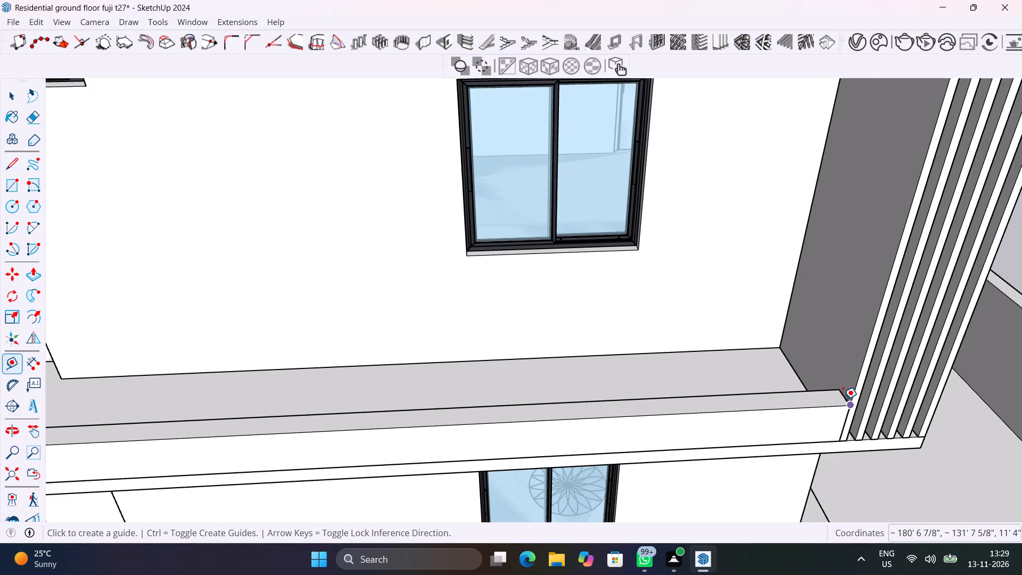
{"action": "left_click", "coordinate": [843, 398]}
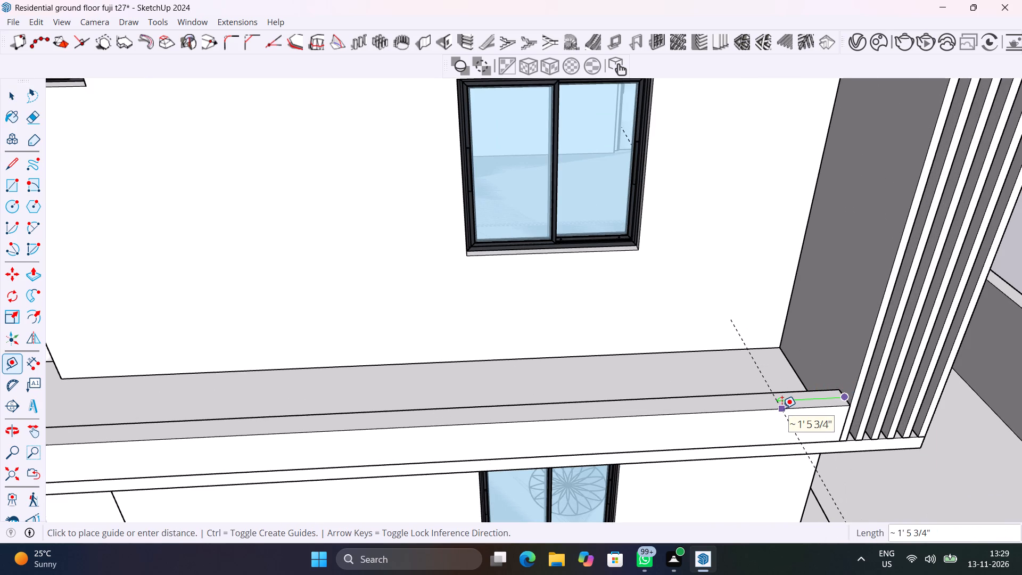
{"action": "type", "text": "2'"}
{"action": "key", "text": "Return"}
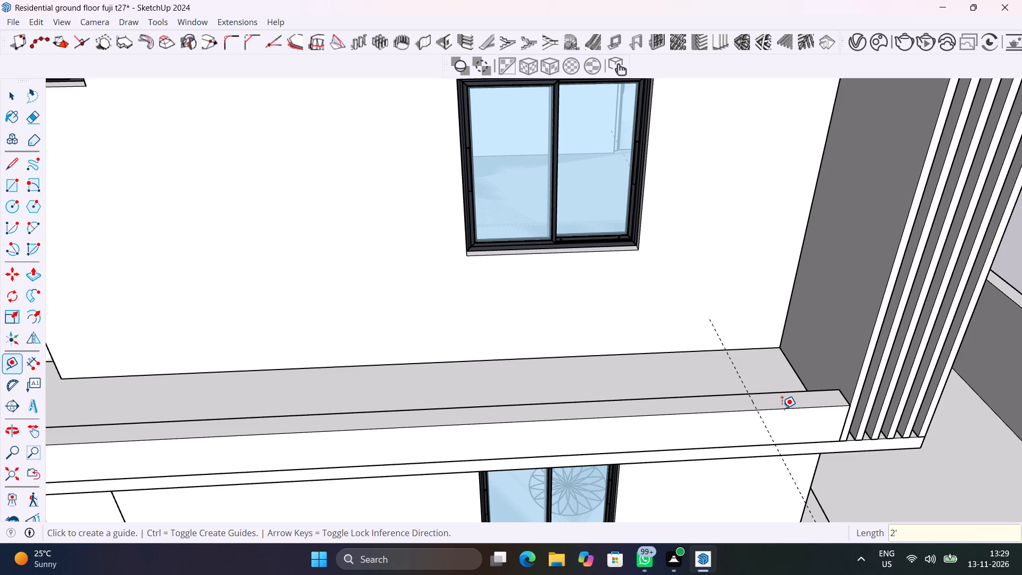
{"action": "key", "text": "space"}
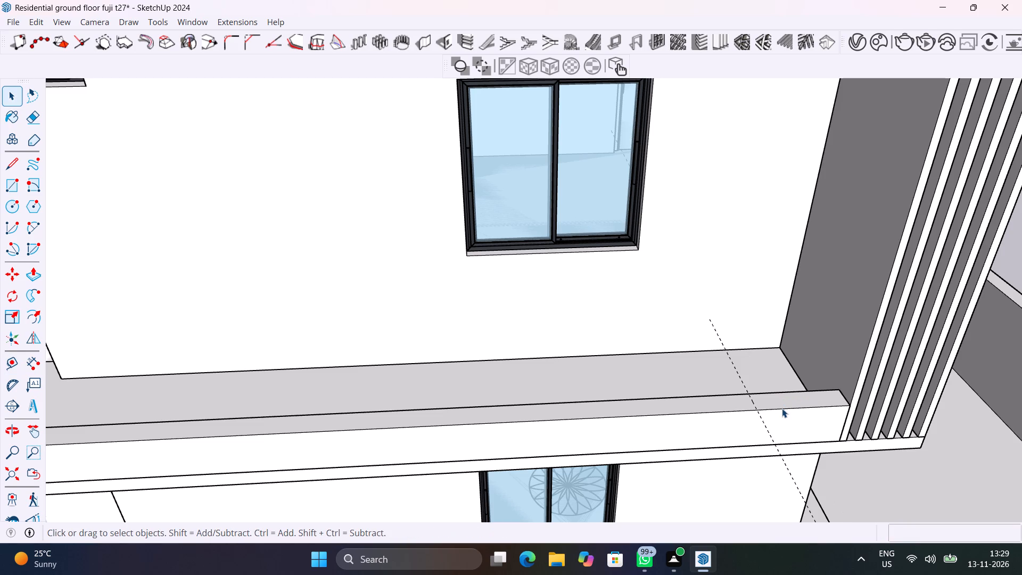
Draw an upright rectangle 2' wide and about 8' 11 3/4" high on the parapet, from the guide to the corner slats, reaching the roof slab's underside.
{"action": "key", "text": "r"}
{"action": "left_click", "coordinate": [760, 410]}
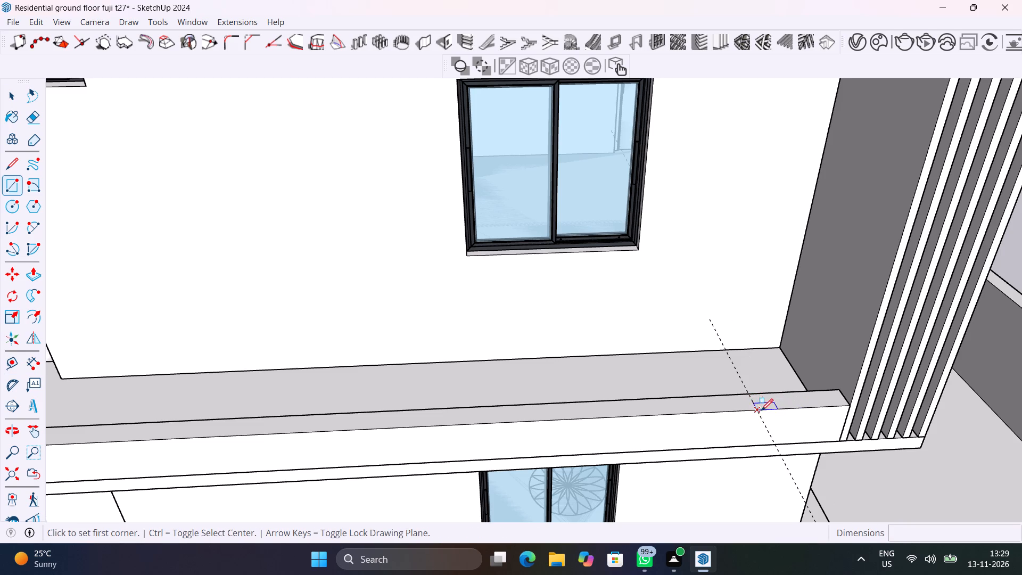
{"action": "scroll", "coordinate": [811, 317], "scroll_direction": "down", "scroll_amount": 12}
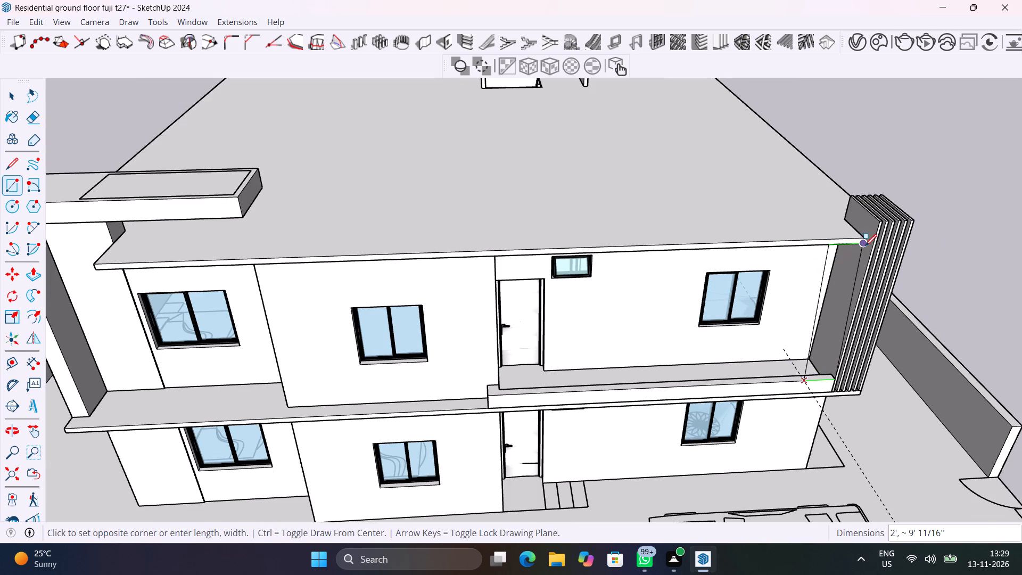
{"action": "scroll", "coordinate": [865, 245], "scroll_direction": "up", "scroll_amount": 10}
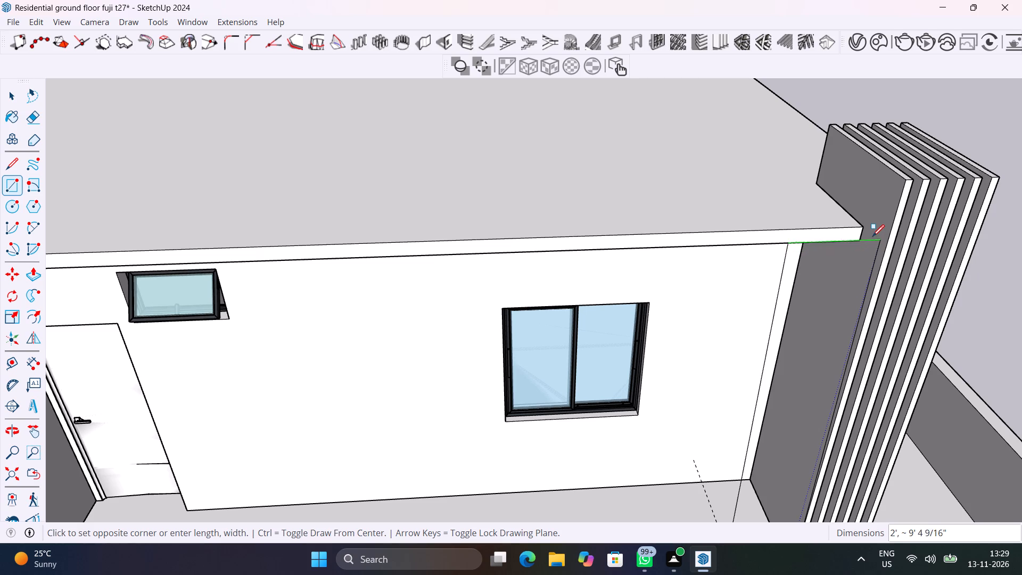
{"action": "middle_click_drag", "start_coordinate": [875, 239], "coordinate": [909, 128]}
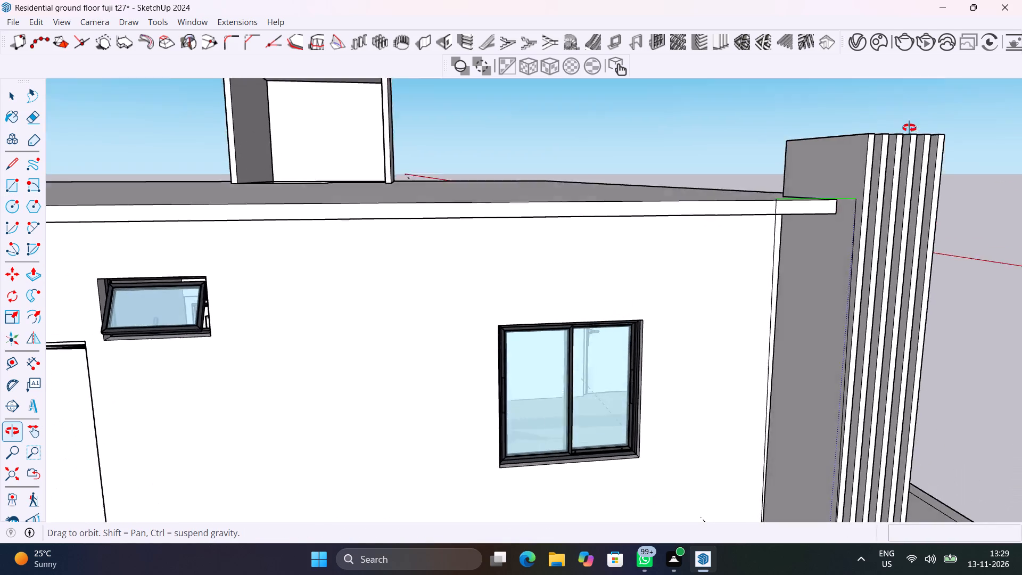
{"action": "middle_click_drag", "start_coordinate": [909, 128], "coordinate": [920, 116]}
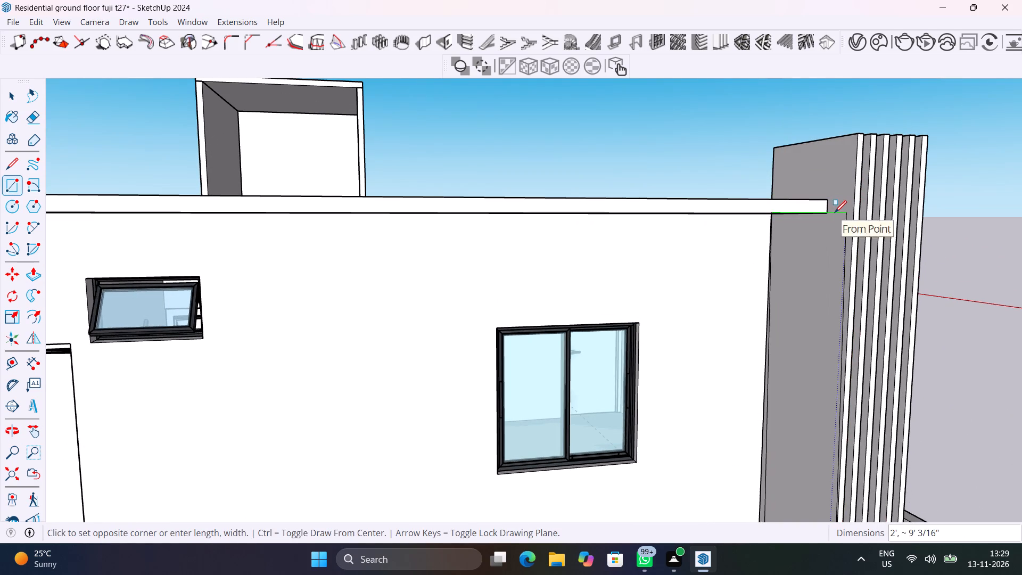
{"action": "scroll", "coordinate": [835, 216], "scroll_direction": "down", "scroll_amount": 7}
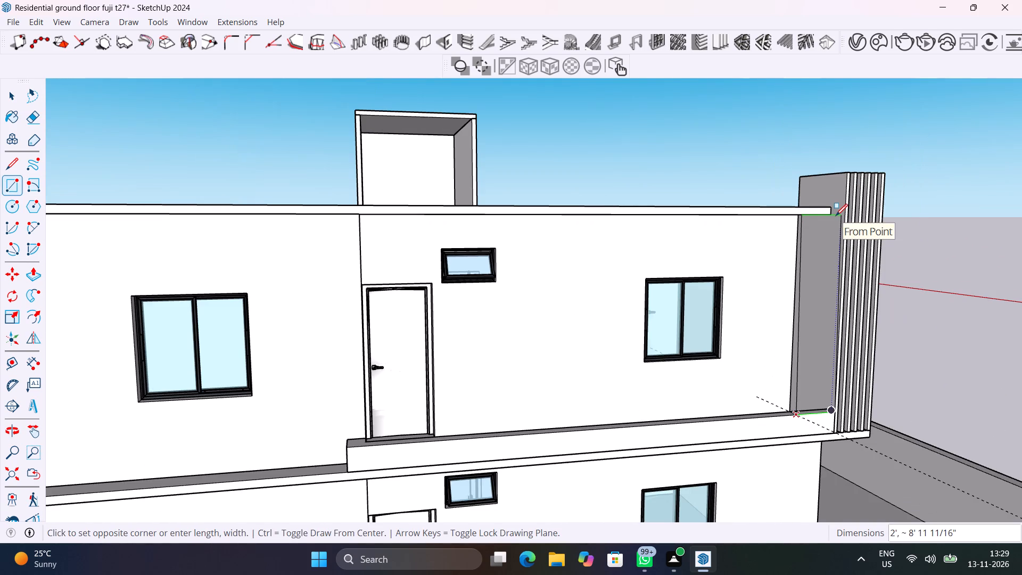
{"action": "scroll", "coordinate": [836, 216], "scroll_direction": "up", "scroll_amount": 10}
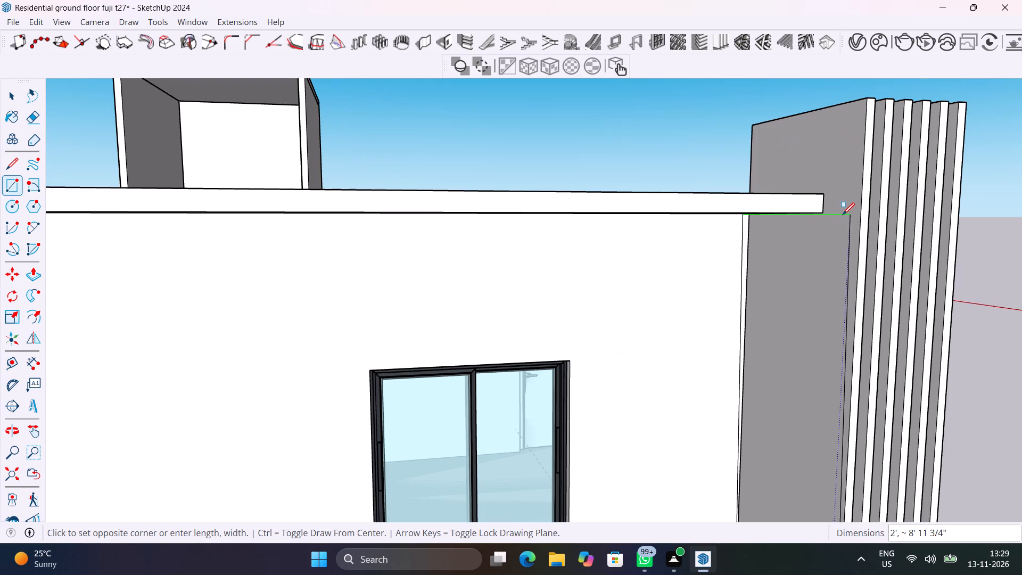
{"action": "left_click", "coordinate": [843, 214]}
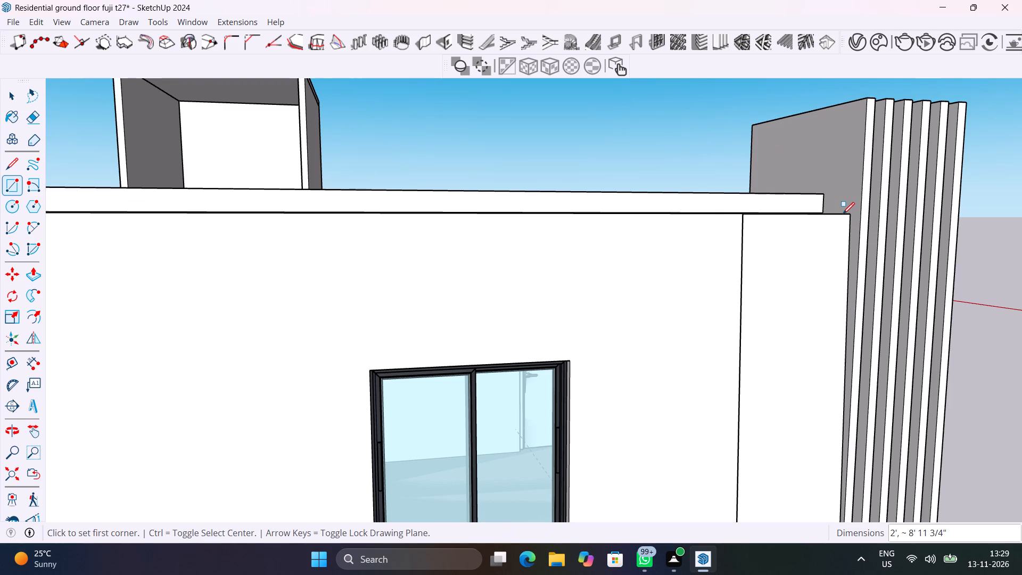
{"action": "key", "text": "space"}
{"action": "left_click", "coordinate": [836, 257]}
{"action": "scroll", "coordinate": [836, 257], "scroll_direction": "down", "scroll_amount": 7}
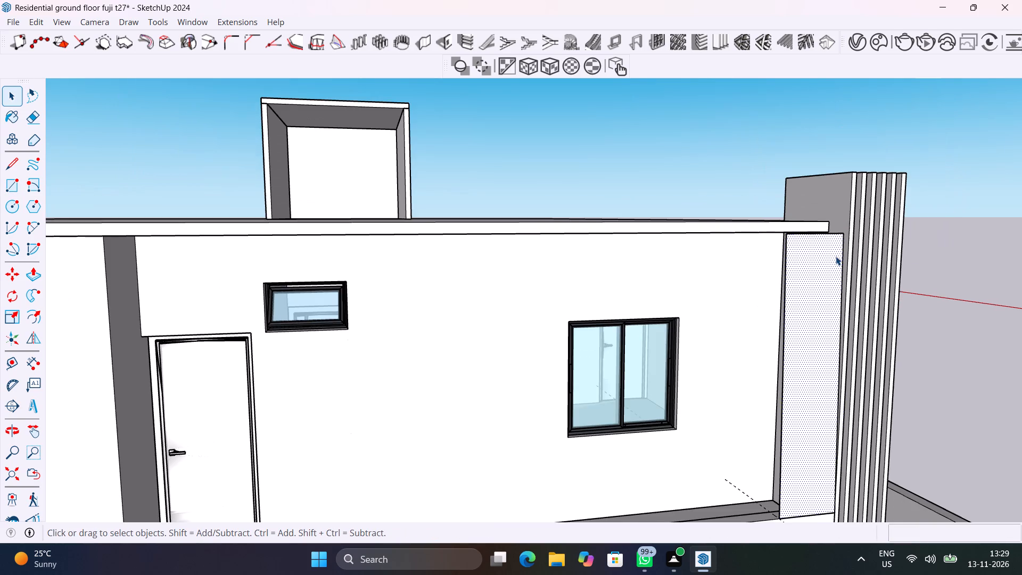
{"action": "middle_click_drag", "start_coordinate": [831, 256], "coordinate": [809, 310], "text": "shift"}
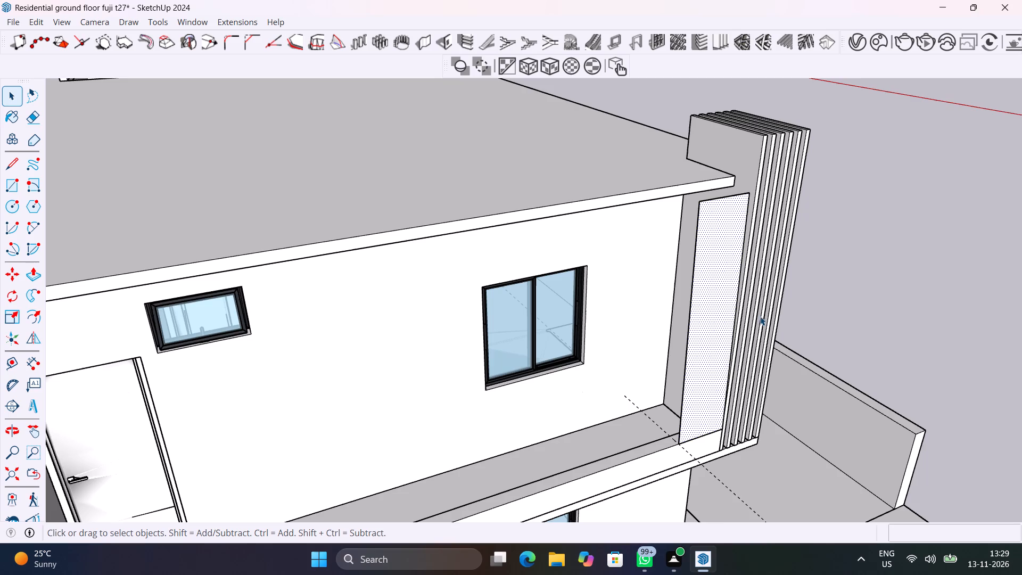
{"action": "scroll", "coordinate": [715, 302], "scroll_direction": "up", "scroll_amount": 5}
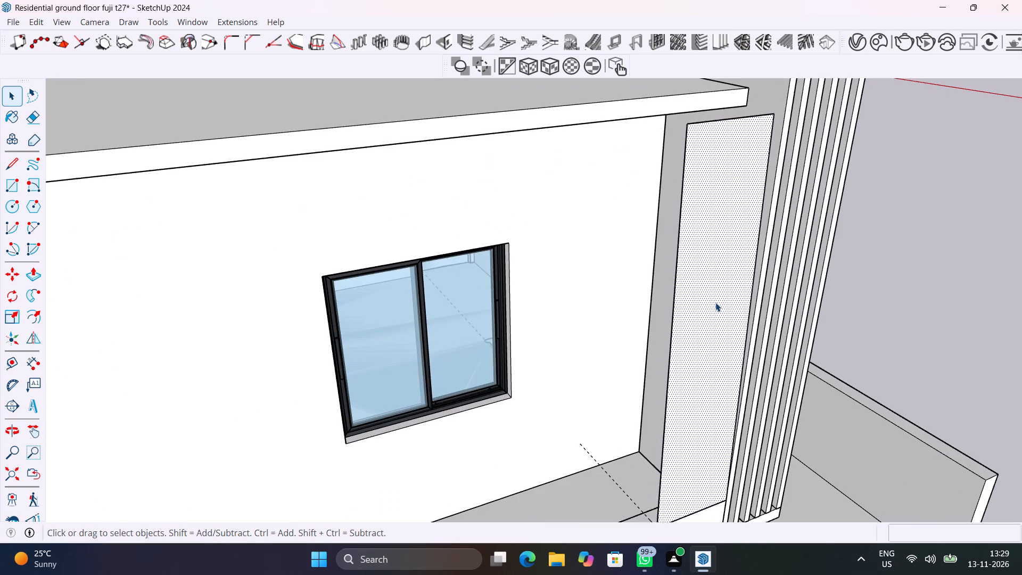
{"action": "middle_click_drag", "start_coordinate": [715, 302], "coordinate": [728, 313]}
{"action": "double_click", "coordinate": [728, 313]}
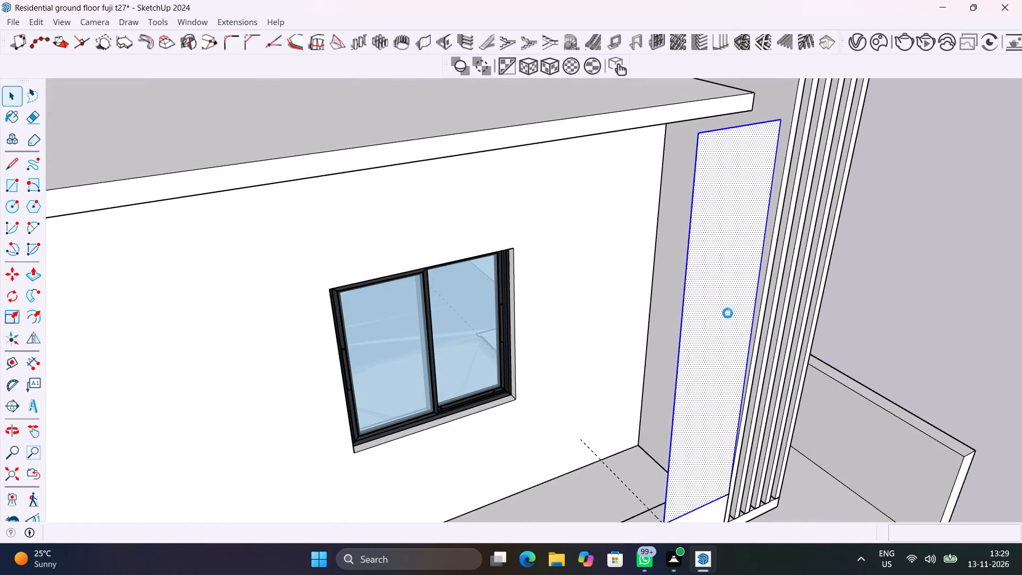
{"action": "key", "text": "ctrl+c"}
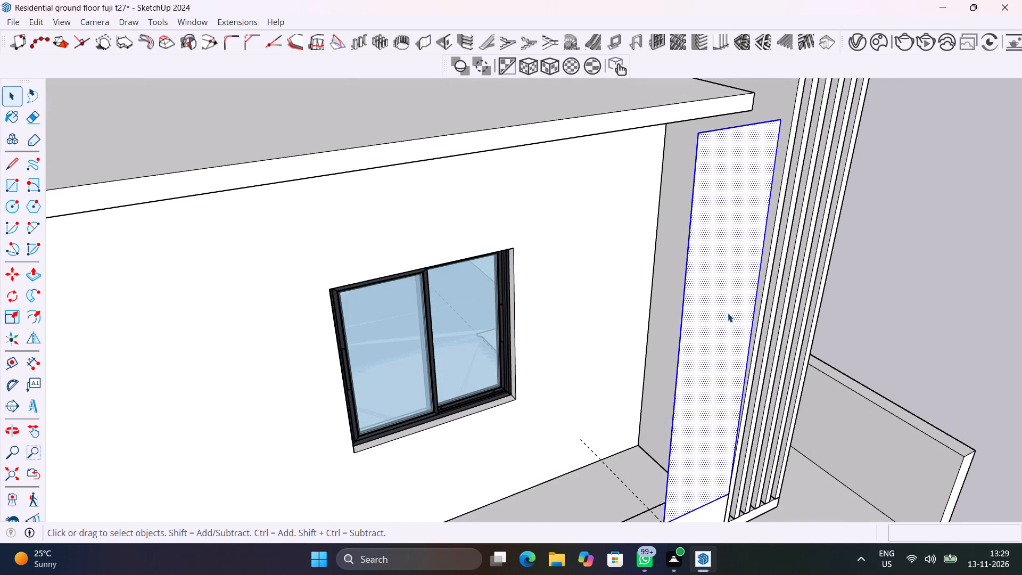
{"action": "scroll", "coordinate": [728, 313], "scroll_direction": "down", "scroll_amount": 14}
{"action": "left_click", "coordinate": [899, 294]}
Copy the upright rectangle with its edges about 23' 10 1/2" away, clear of the house beyond the side boundary wall.
{"action": "scroll", "coordinate": [895, 291], "scroll_direction": "down", "scroll_amount": 5}
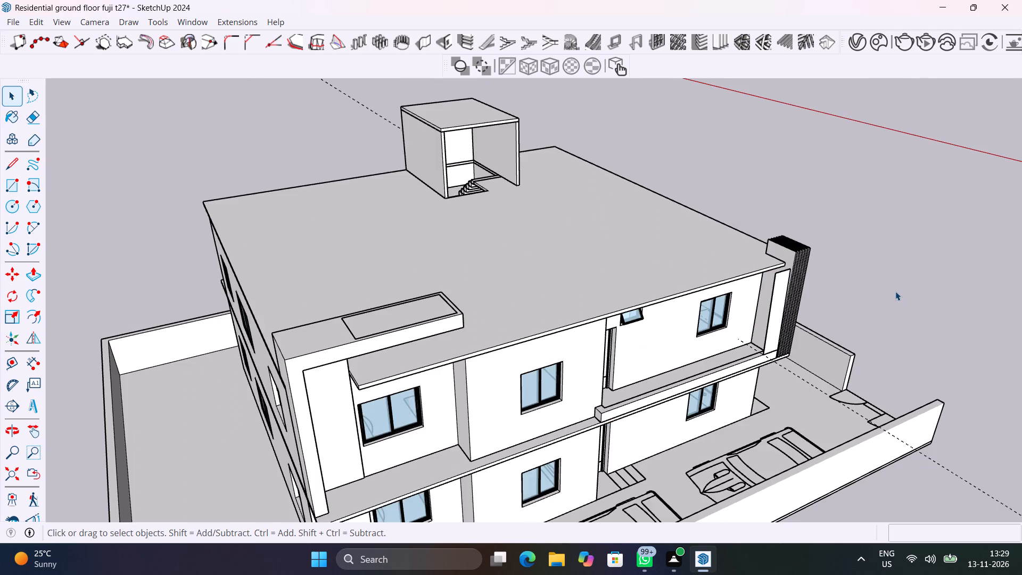
{"action": "scroll", "coordinate": [894, 291], "scroll_direction": "down", "scroll_amount": 1}
{"action": "middle_click_drag", "start_coordinate": [894, 290], "coordinate": [550, 298]}
{"action": "scroll", "coordinate": [486, 332], "scroll_direction": "up", "scroll_amount": 5}
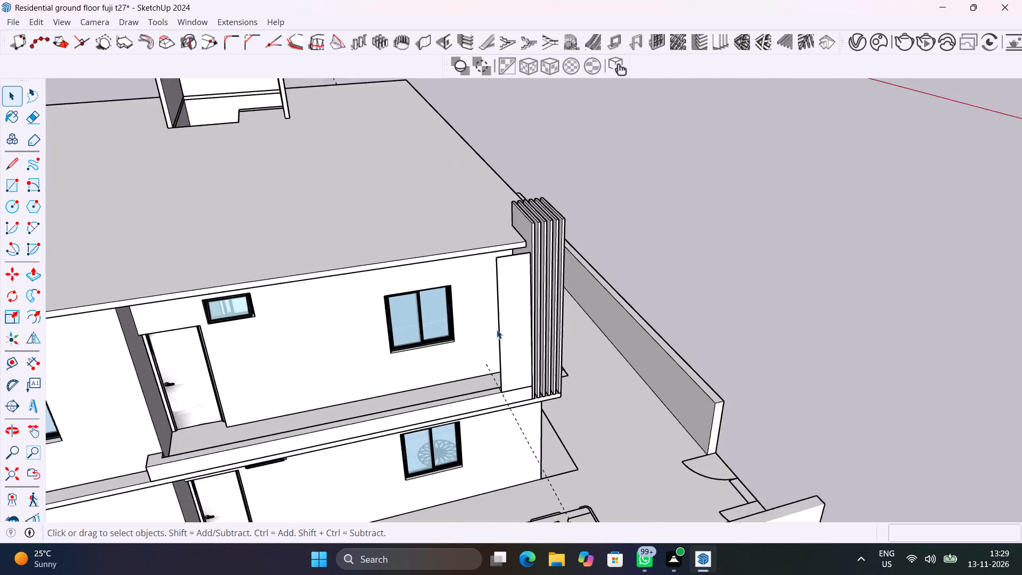
{"action": "scroll", "coordinate": [497, 330], "scroll_direction": "up", "scroll_amount": 5}
{"action": "left_click", "coordinate": [519, 323]}
{"action": "double_click", "coordinate": [520, 323]}
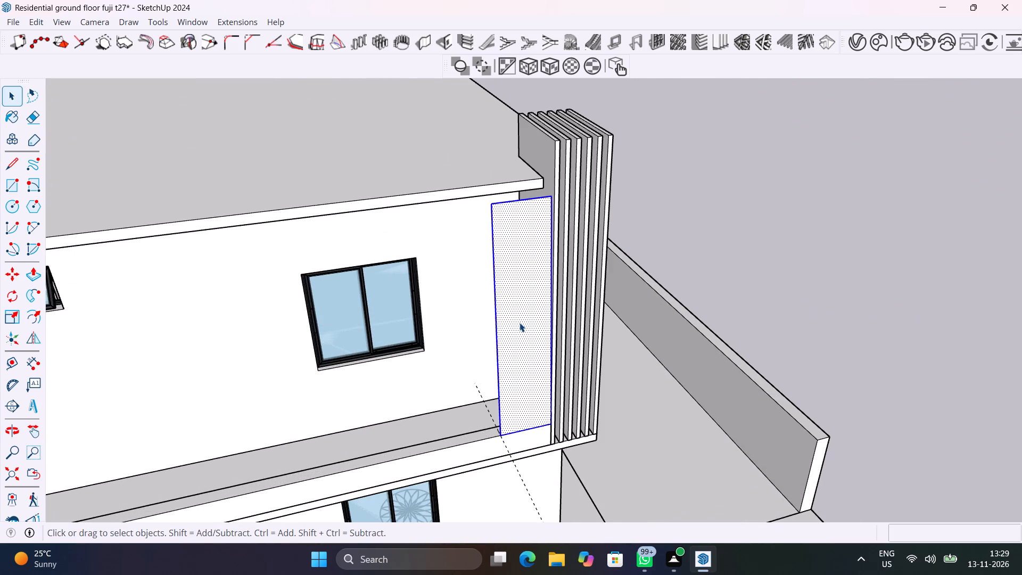
{"action": "key", "text": "m"}
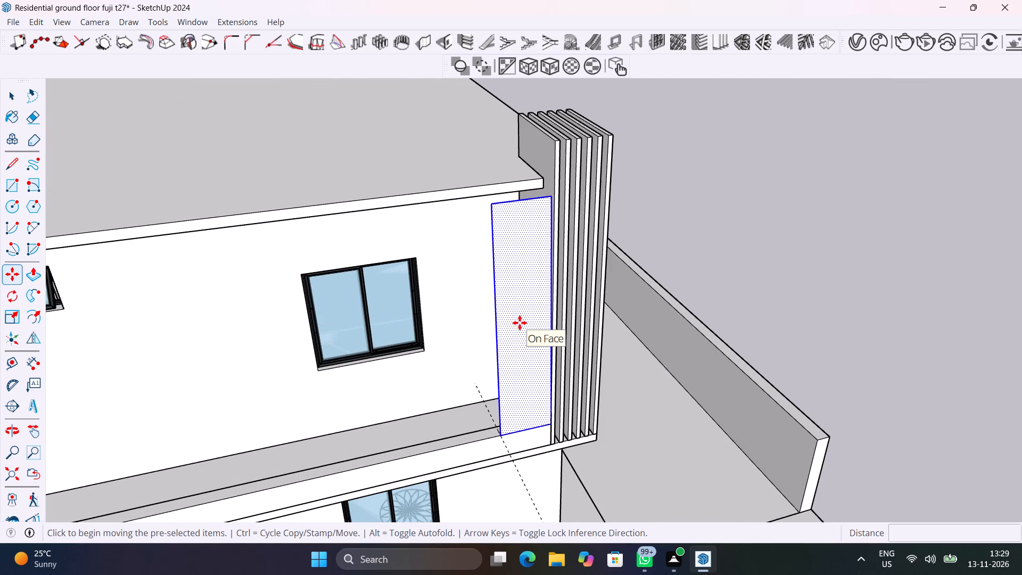
{"action": "left_click", "coordinate": [500, 437]}
{"action": "scroll", "coordinate": [643, 416], "scroll_direction": "down", "scroll_amount": 5}
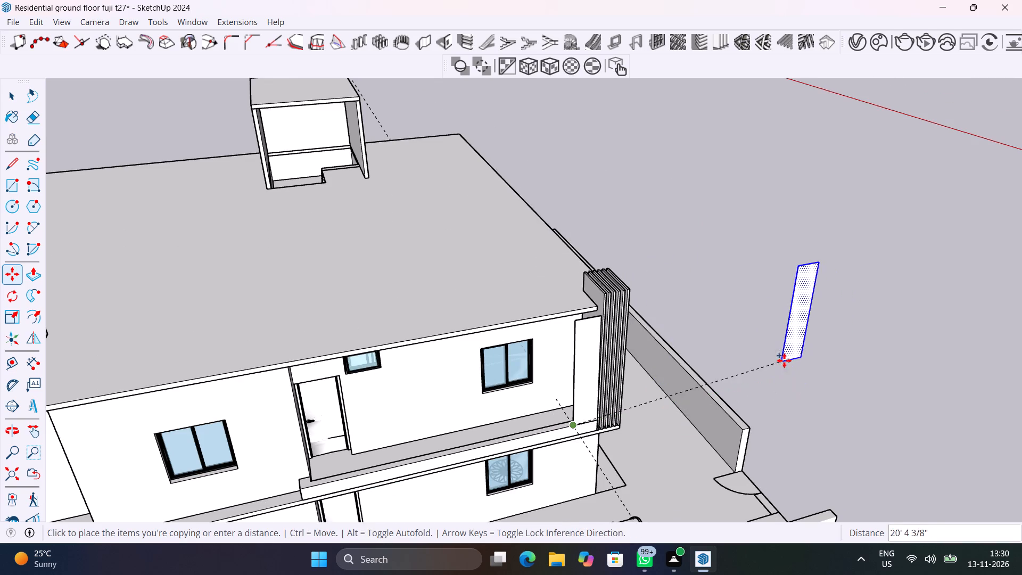
{"action": "left_click", "coordinate": [833, 364]}
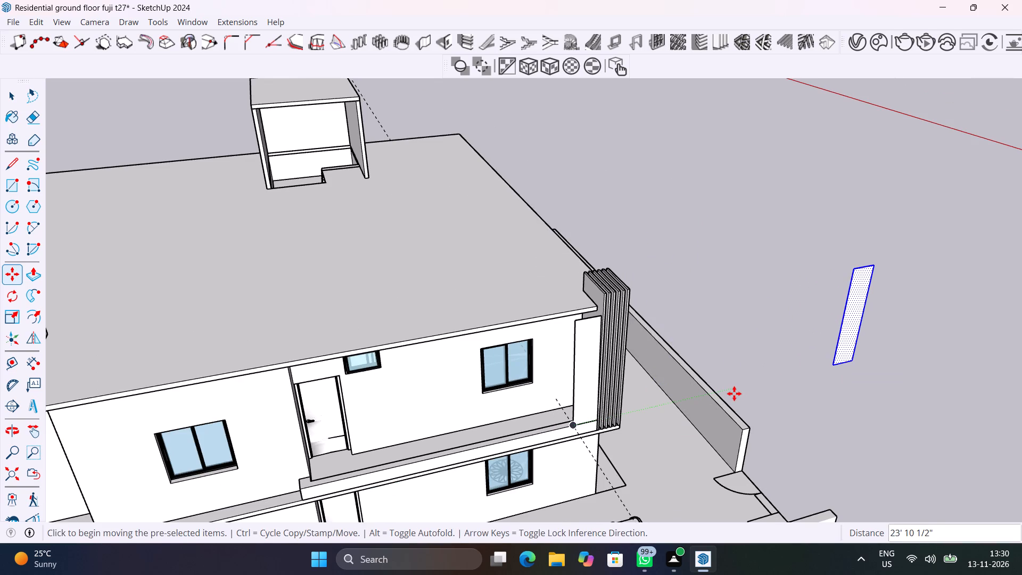
{"action": "key", "text": "space"}
{"action": "left_click", "coordinate": [734, 393]}
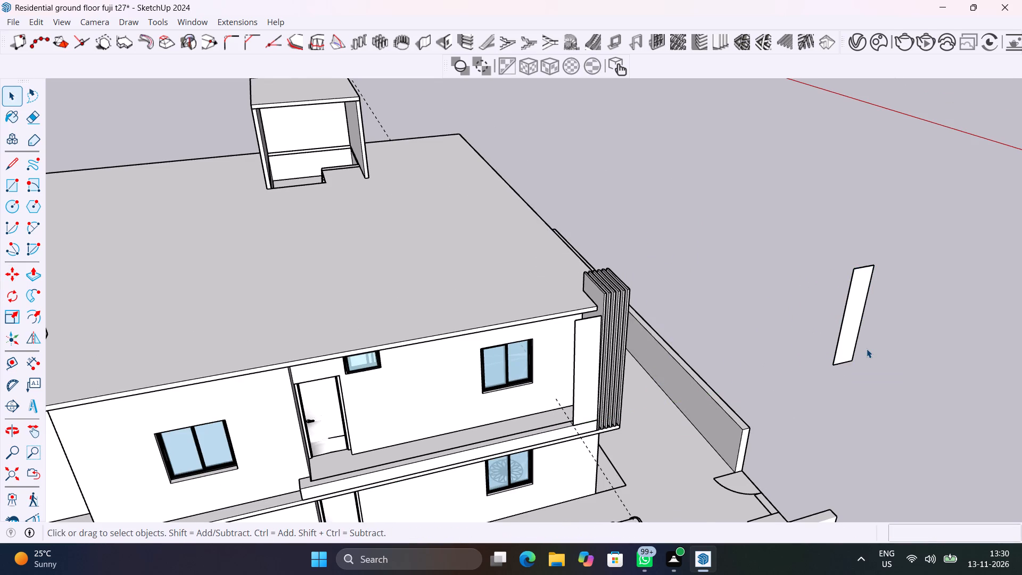
Examine the copied rectangle standing clear of the house up close.
{"action": "scroll", "coordinate": [867, 349], "scroll_direction": "up", "scroll_amount": 9}
{"action": "middle_click_drag", "start_coordinate": [864, 358], "coordinate": [628, 300], "text": "shift"}
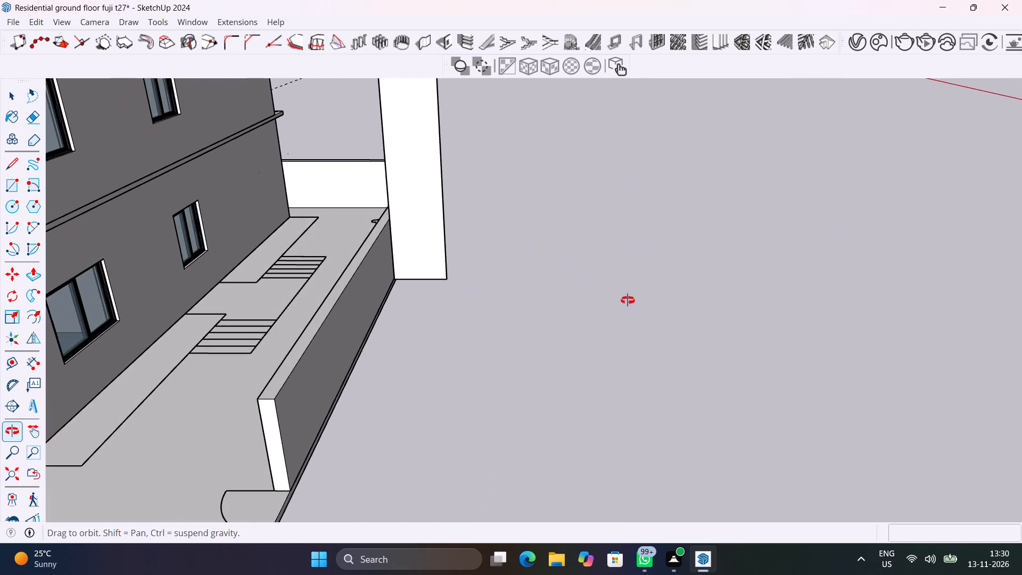
{"action": "middle_click_drag", "start_coordinate": [628, 300], "coordinate": [726, 337], "text": "shift"}
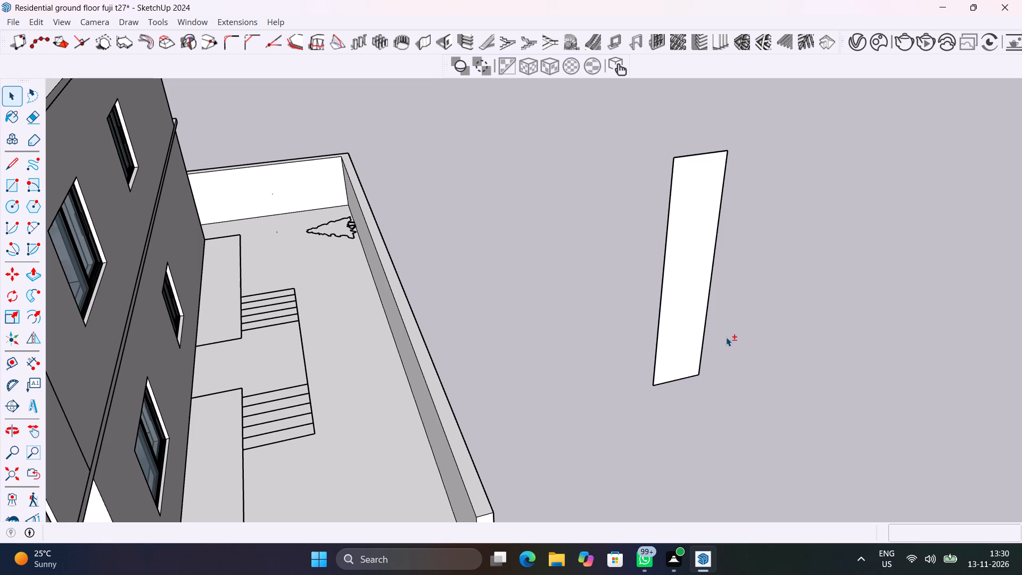
{"action": "scroll", "coordinate": [682, 373], "scroll_direction": "up", "scroll_amount": 10}
{"action": "middle_click_drag", "start_coordinate": [694, 351], "coordinate": [662, 375]}
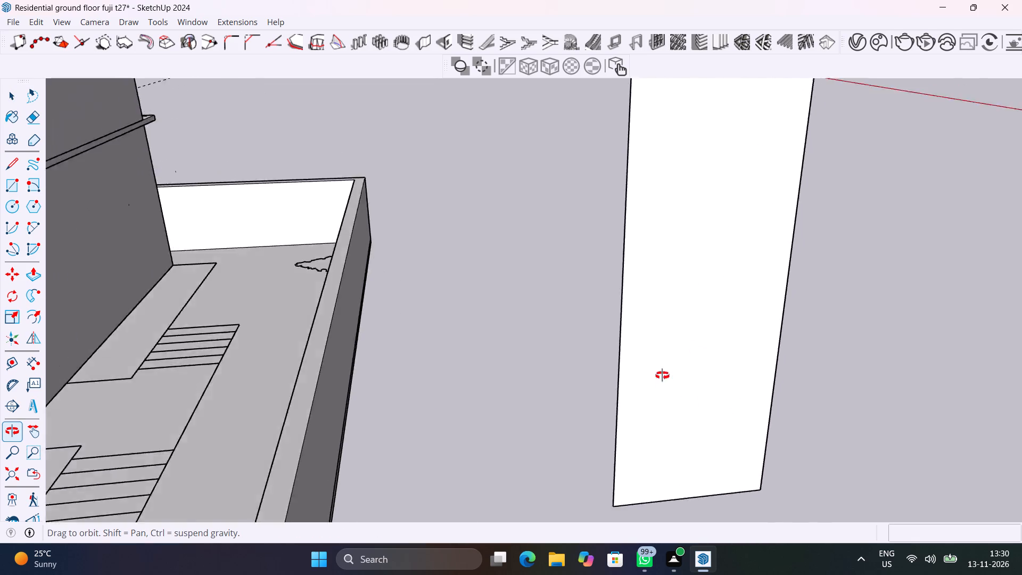
{"action": "middle_click_drag", "start_coordinate": [662, 375], "coordinate": [629, 343]}
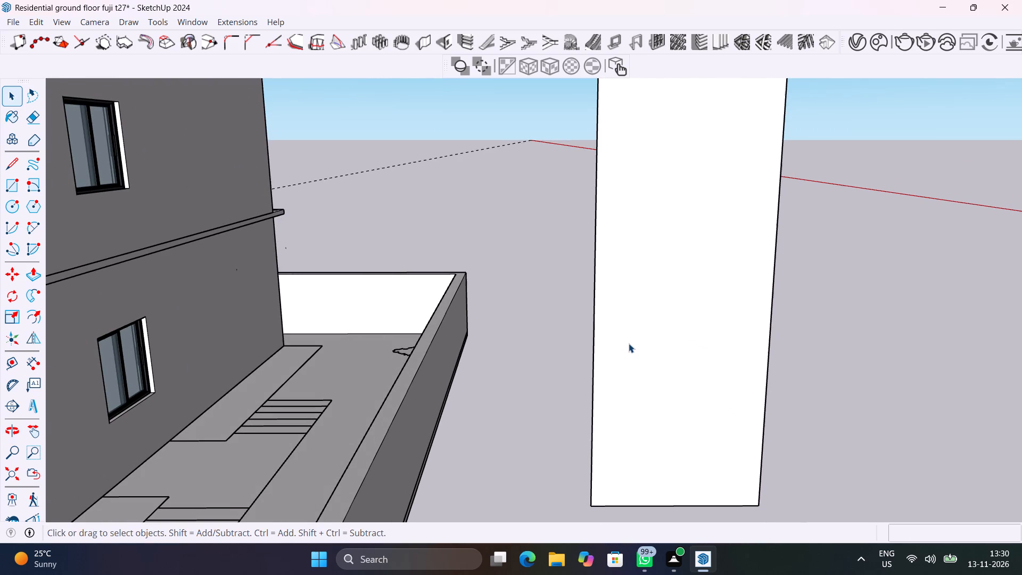
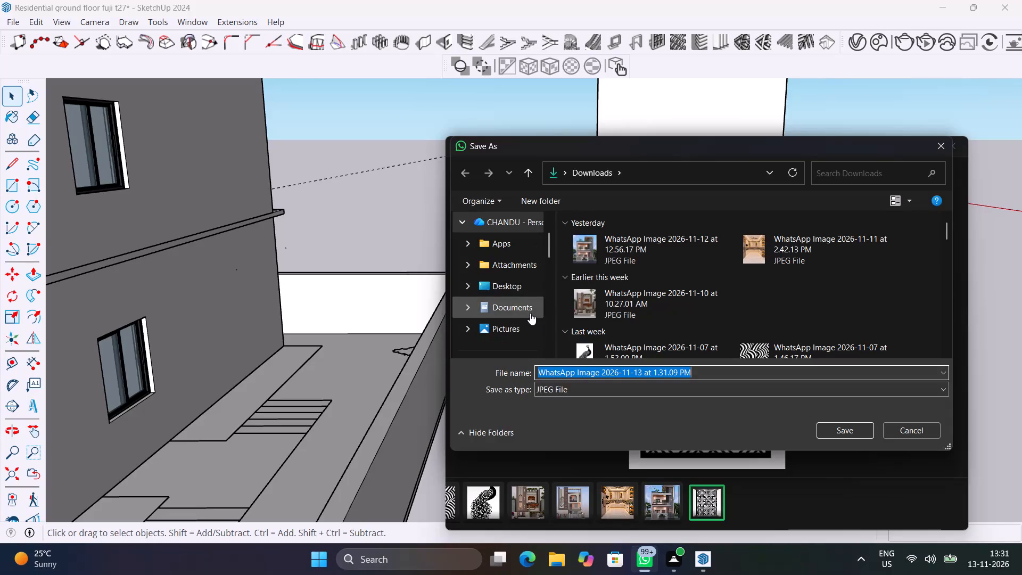
Save the black-and-white pattern image from WhatsApp as a JPEG in the Downloads folder, keeping the suggested file name.
{"action": "scroll", "coordinate": [530, 313], "scroll_direction": "down", "scroll_amount": 1}
{"action": "left_click", "coordinate": [525, 327]}
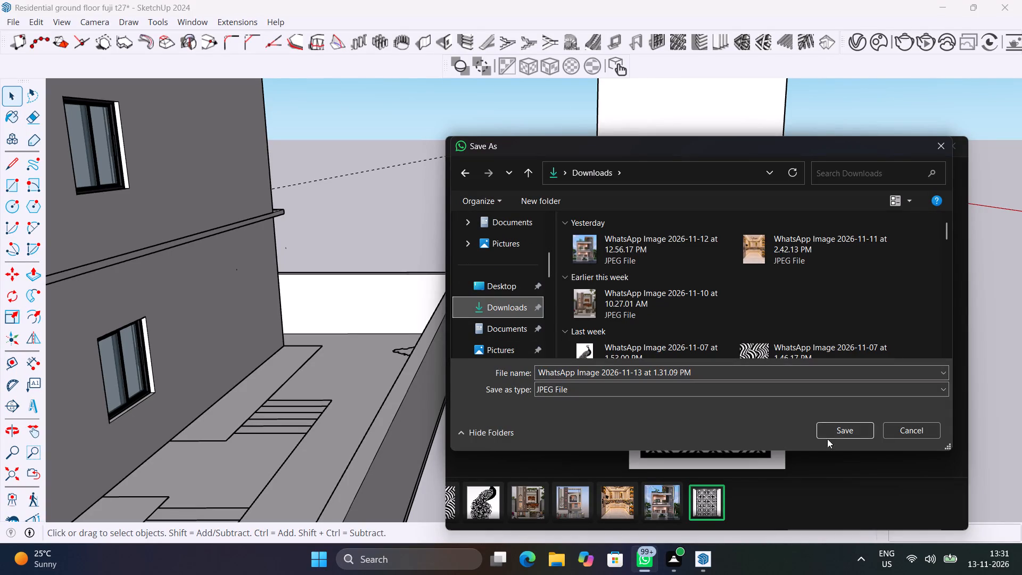
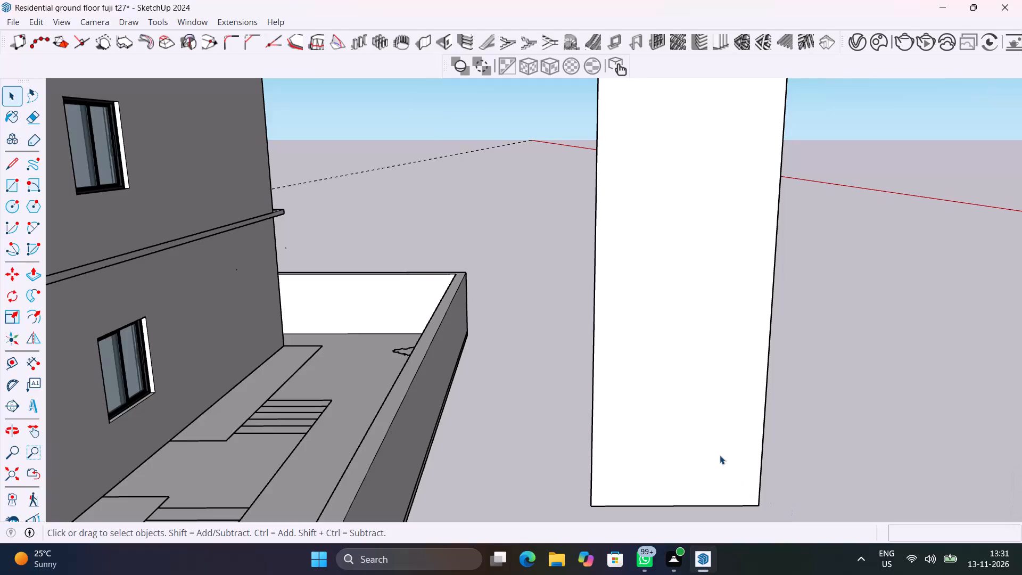
Show the CTS_CNC Pattern_Pro tools and open the Image to CNC converter.
{"action": "scroll", "coordinate": [717, 449], "scroll_direction": "down", "scroll_amount": 11}
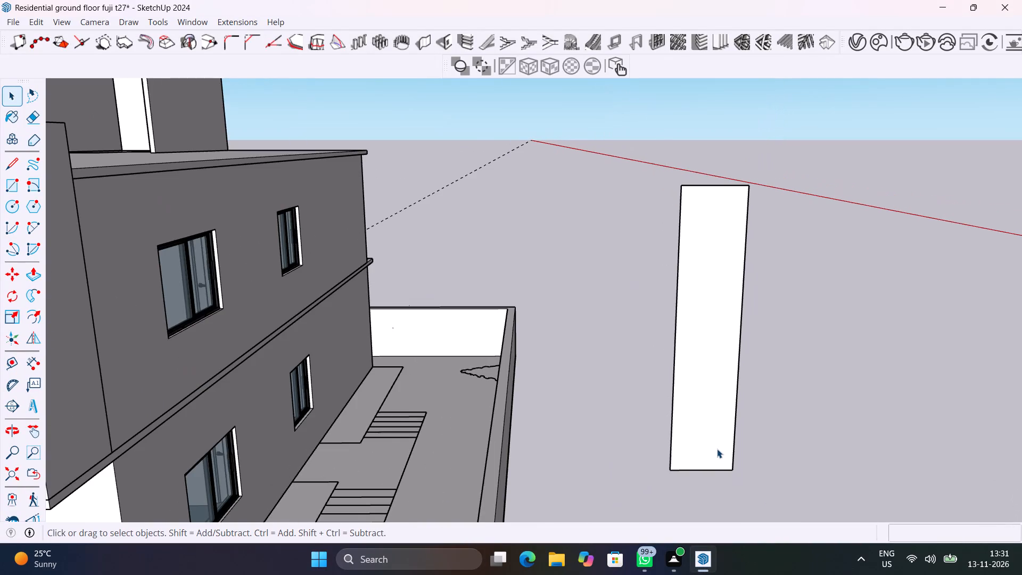
{"action": "scroll", "coordinate": [717, 449], "scroll_direction": "down", "scroll_amount": 8}
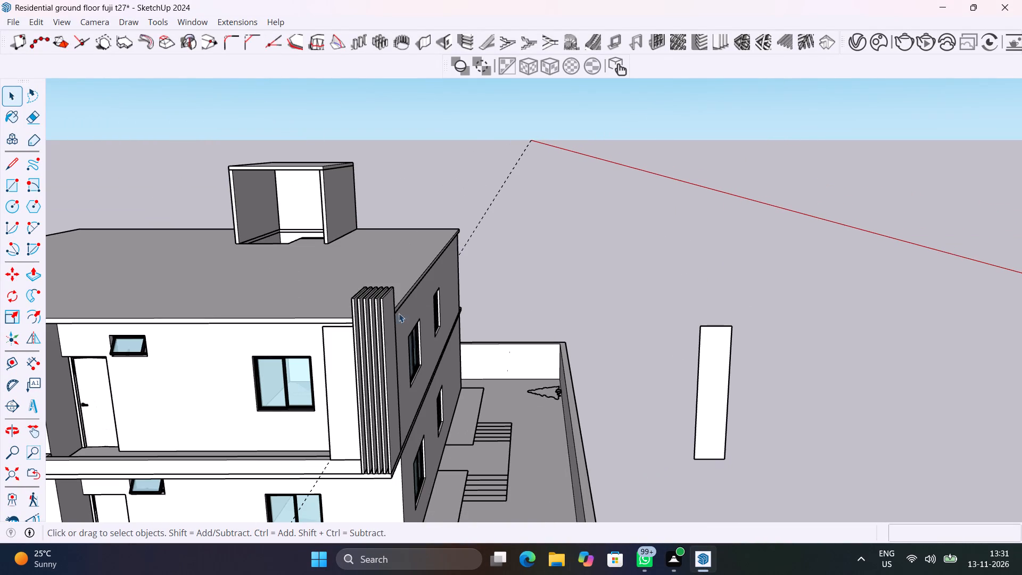
{"action": "right_click", "coordinate": [637, 24]}
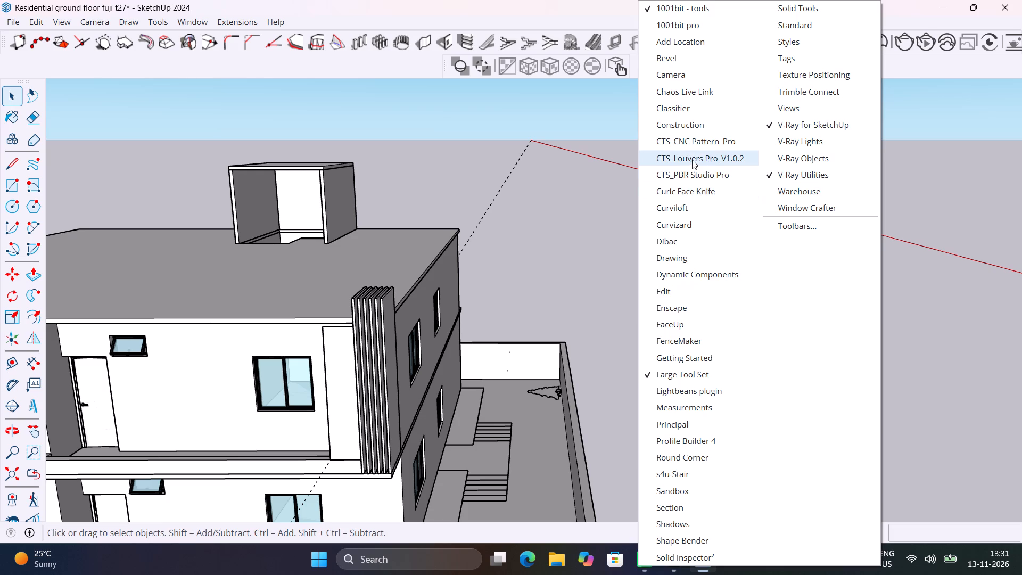
{"action": "left_click", "coordinate": [713, 139]}
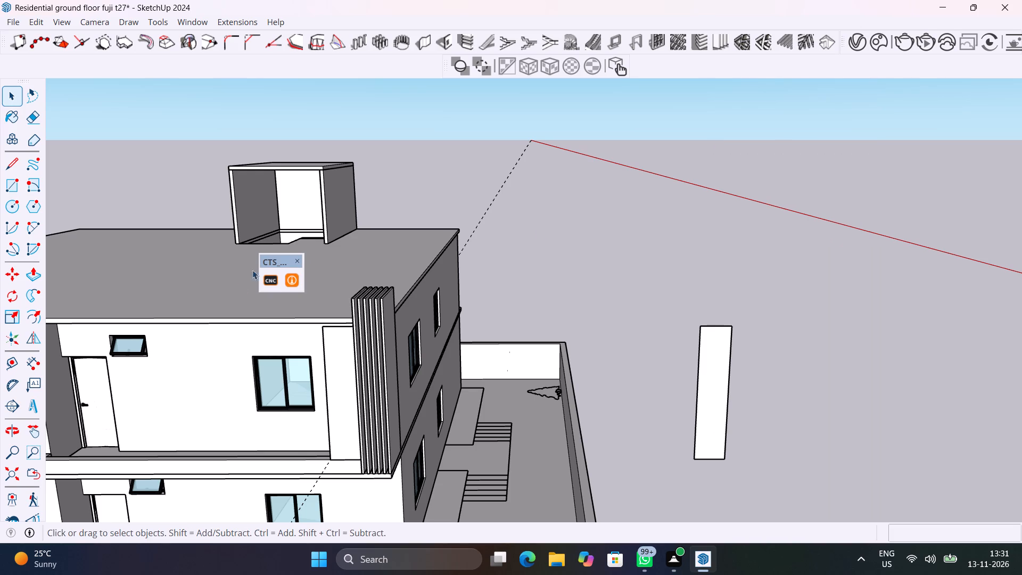
{"action": "left_click_drag", "start_coordinate": [278, 259], "coordinate": [737, 91]}
{"action": "left_click", "coordinate": [736, 114]}
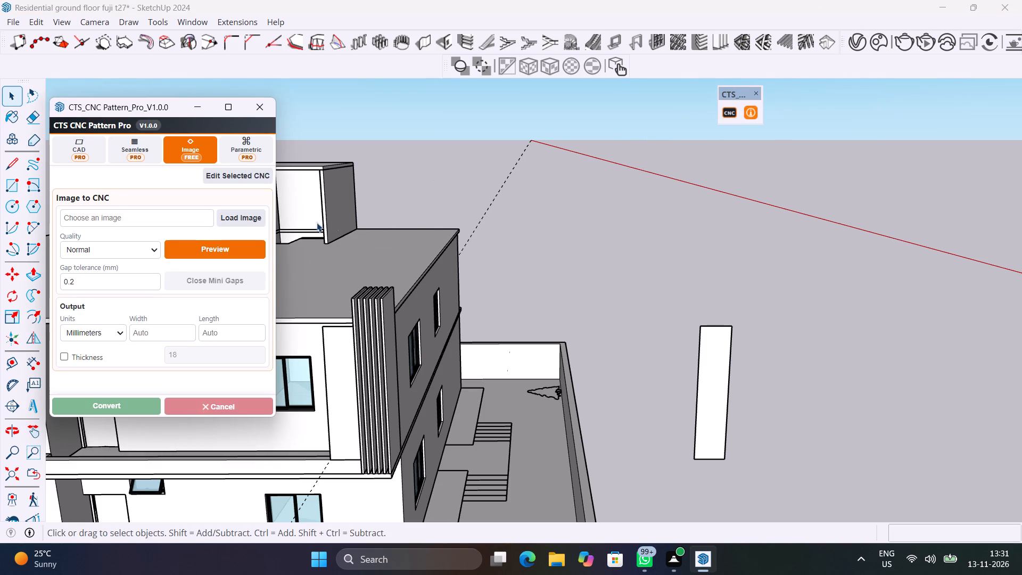
Load today's WhatsApp pattern image from the Downloads folder into the Image to CNC converter.
{"action": "left_click", "coordinate": [259, 218]}
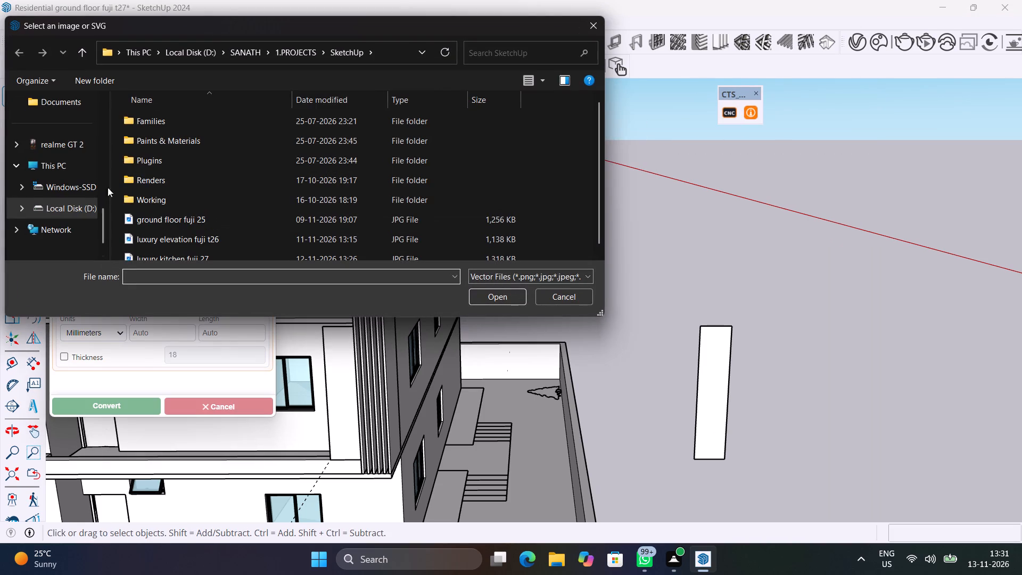
{"action": "scroll", "coordinate": [59, 186], "scroll_direction": "down", "scroll_amount": 2}
{"action": "scroll", "coordinate": [59, 186], "scroll_direction": "up", "scroll_amount": 5}
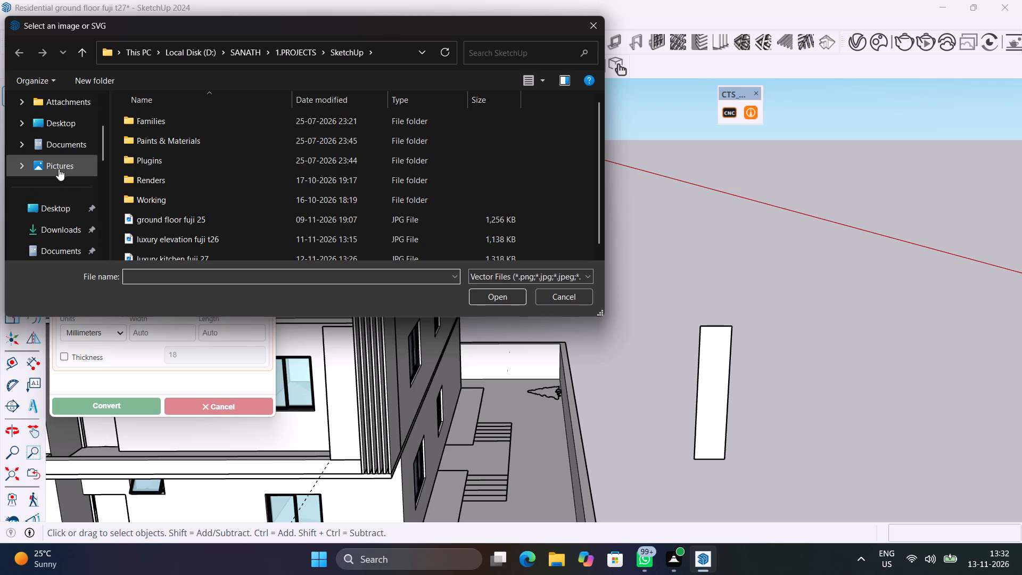
{"action": "left_click", "coordinate": [71, 234]}
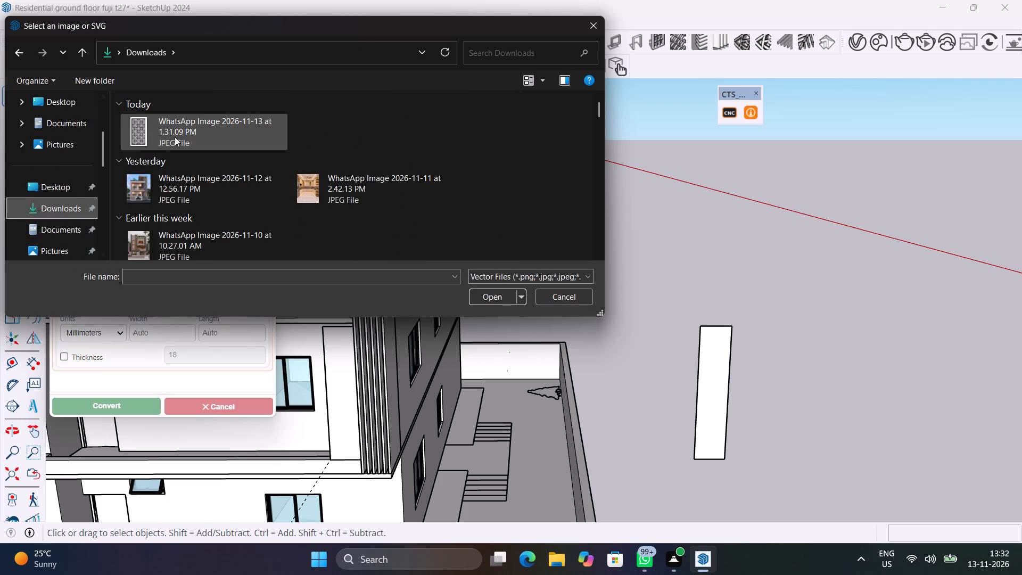
{"action": "left_click", "coordinate": [175, 136]}
{"action": "left_click", "coordinate": [503, 298]}
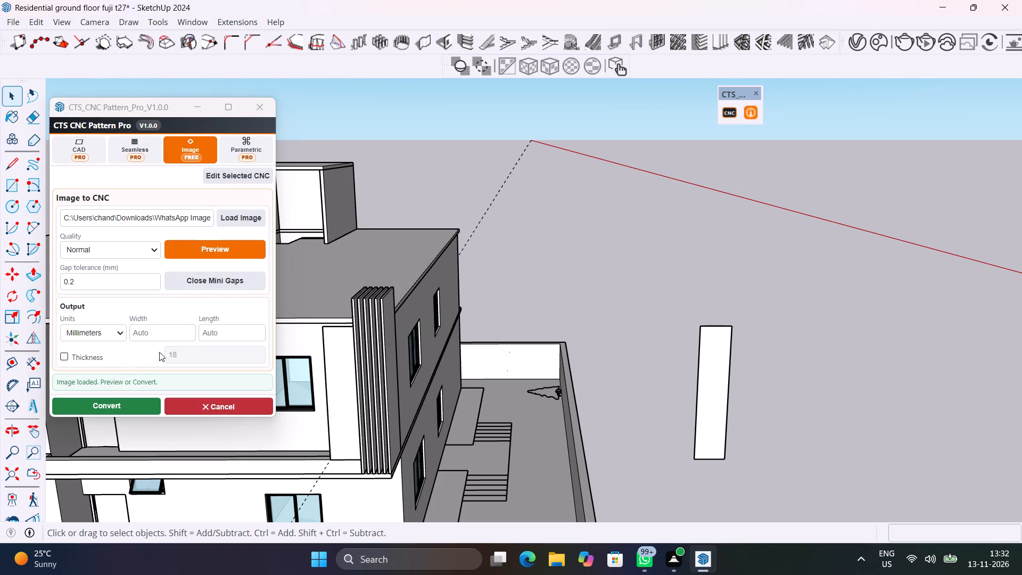
Enable a thickness of 1 mm, preview the pattern and convert it into a CNC panel.
{"action": "left_click", "coordinate": [64, 359]}
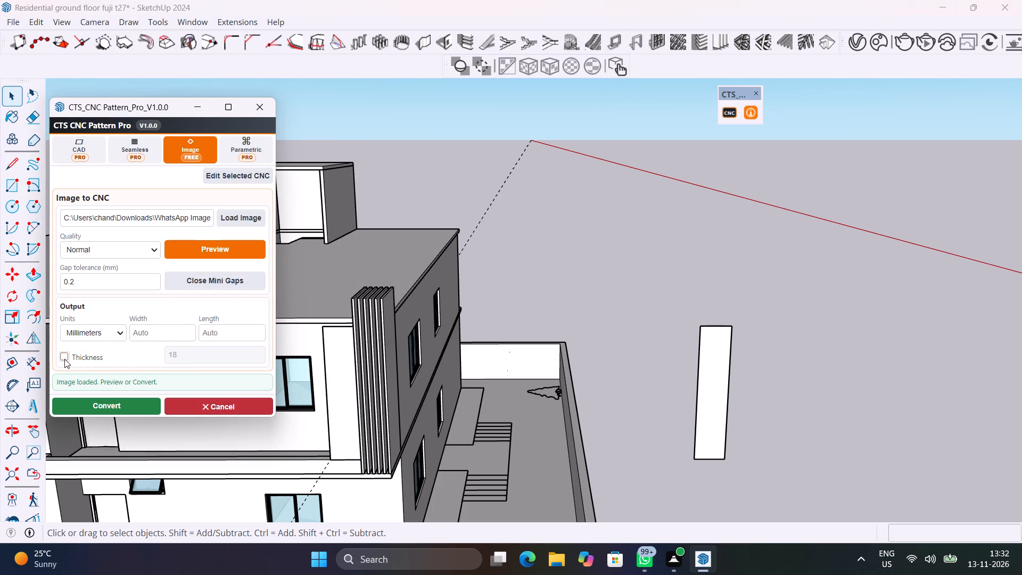
{"action": "left_click", "coordinate": [185, 354]}
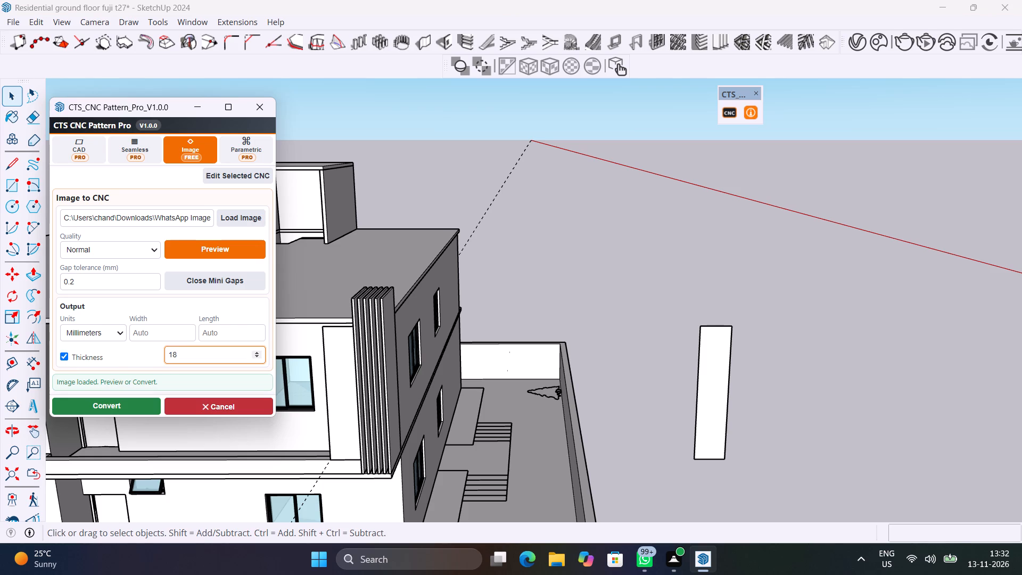
{"action": "key", "text": "BackSpace"}
{"action": "left_click", "coordinate": [257, 243]}
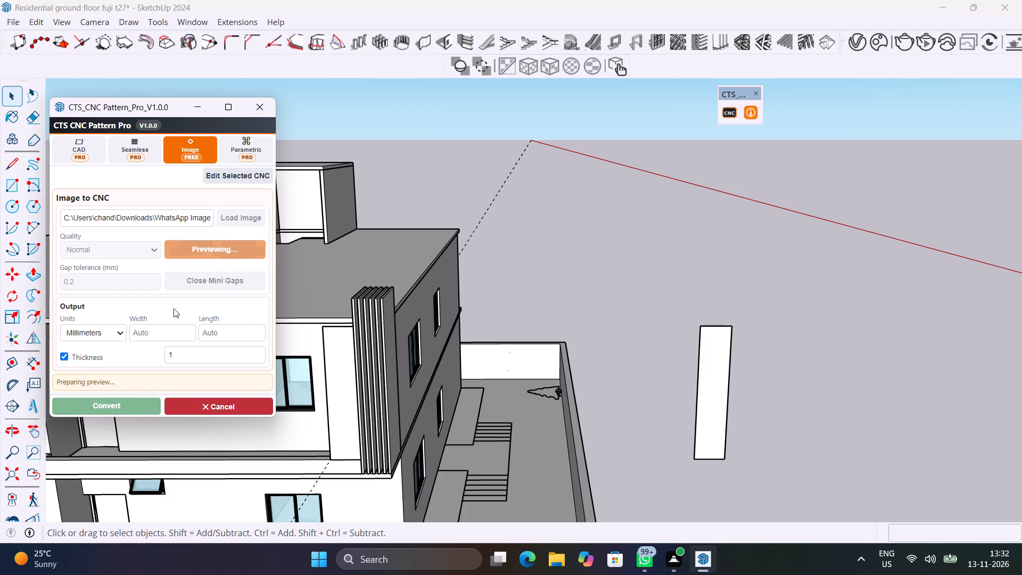
{"action": "left_click", "coordinate": [112, 404]}
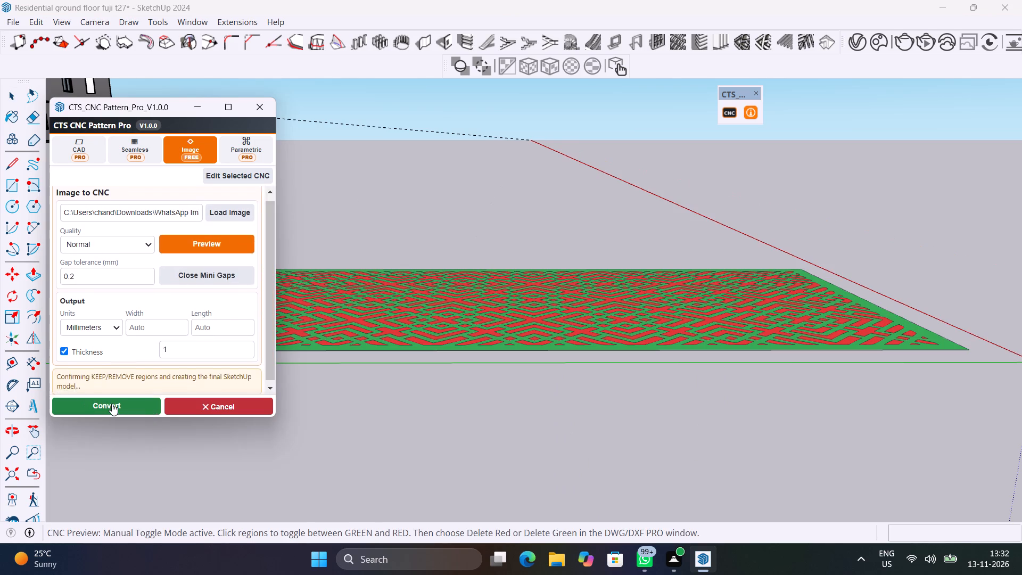
Examine the generated CNC pattern panel near the origin from several angles and distances.
{"action": "scroll", "coordinate": [368, 441], "scroll_direction": "down", "scroll_amount": 9}
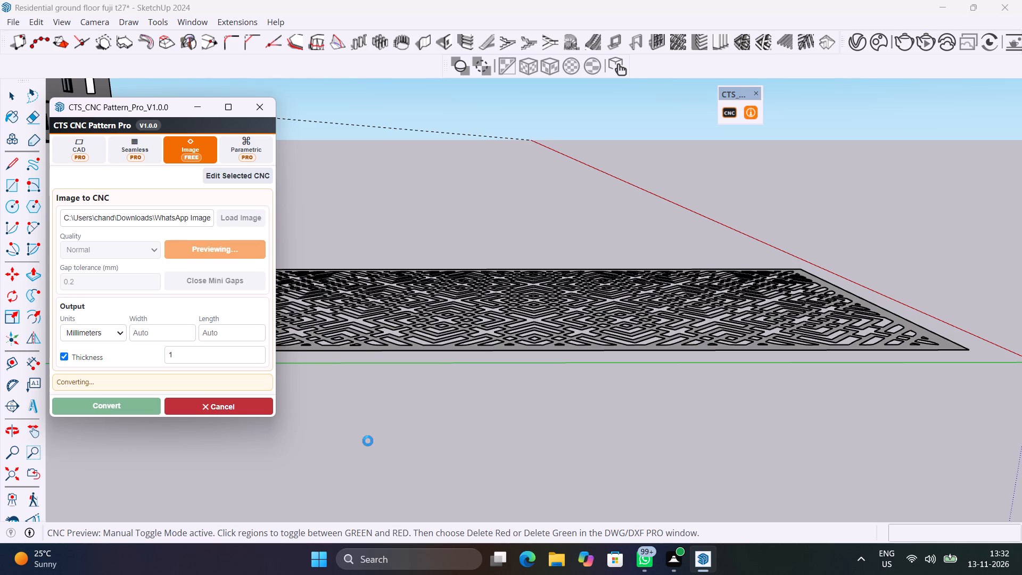
{"action": "scroll", "coordinate": [414, 353], "scroll_direction": "down", "scroll_amount": 10}
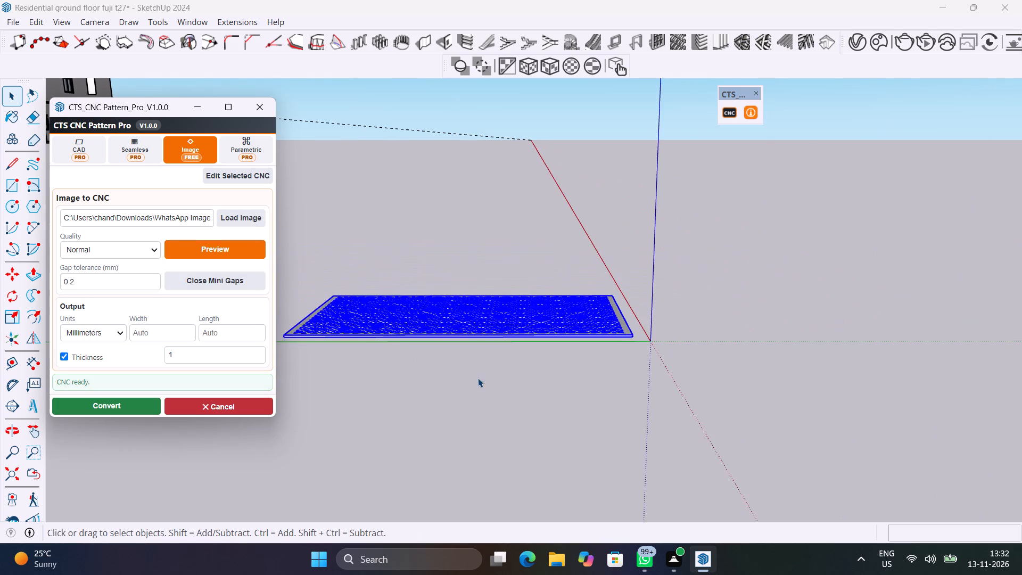
{"action": "middle_click_drag", "start_coordinate": [478, 378], "coordinate": [243, 467]}
{"action": "scroll", "coordinate": [480, 377], "scroll_direction": "down", "scroll_amount": 20}
{"action": "scroll", "coordinate": [480, 377], "scroll_direction": "down", "scroll_amount": 6}
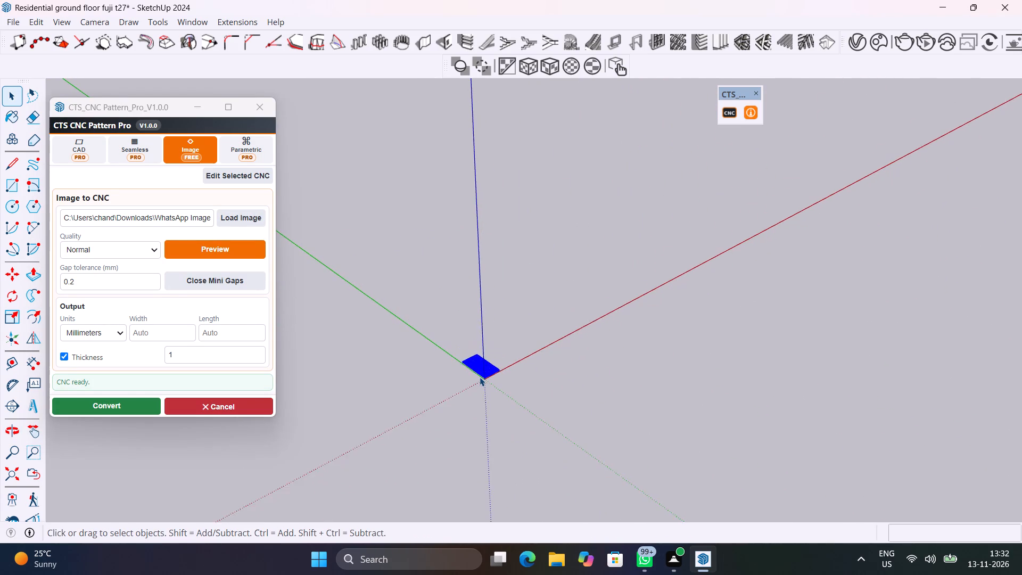
{"action": "scroll", "coordinate": [480, 377], "scroll_direction": "down", "scroll_amount": 8}
{"action": "scroll", "coordinate": [480, 377], "scroll_direction": "up", "scroll_amount": 20}
{"action": "scroll", "coordinate": [480, 377], "scroll_direction": "up", "scroll_amount": 12}
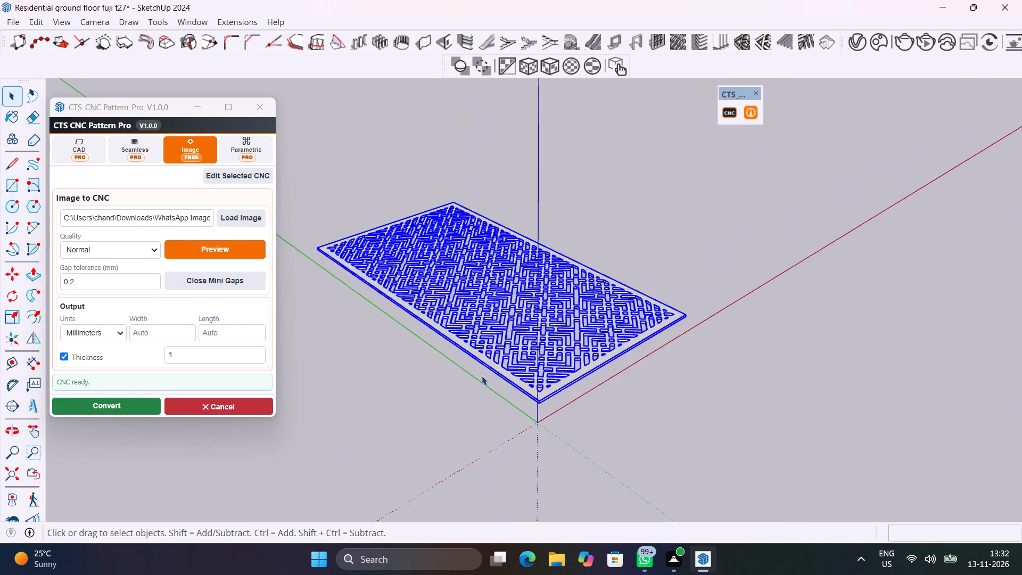
{"action": "scroll", "coordinate": [482, 376], "scroll_direction": "up", "scroll_amount": 6}
{"action": "middle_click_drag", "start_coordinate": [630, 382], "coordinate": [560, 512]}
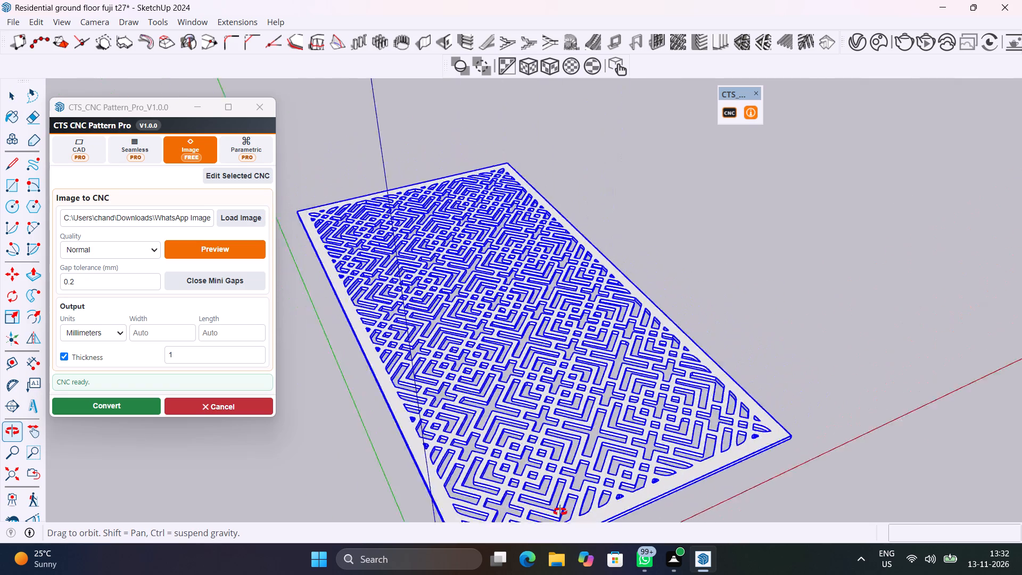
{"action": "middle_click_drag", "start_coordinate": [560, 512], "coordinate": [400, 572]}
{"action": "scroll", "coordinate": [541, 285], "scroll_direction": "up", "scroll_amount": 4}
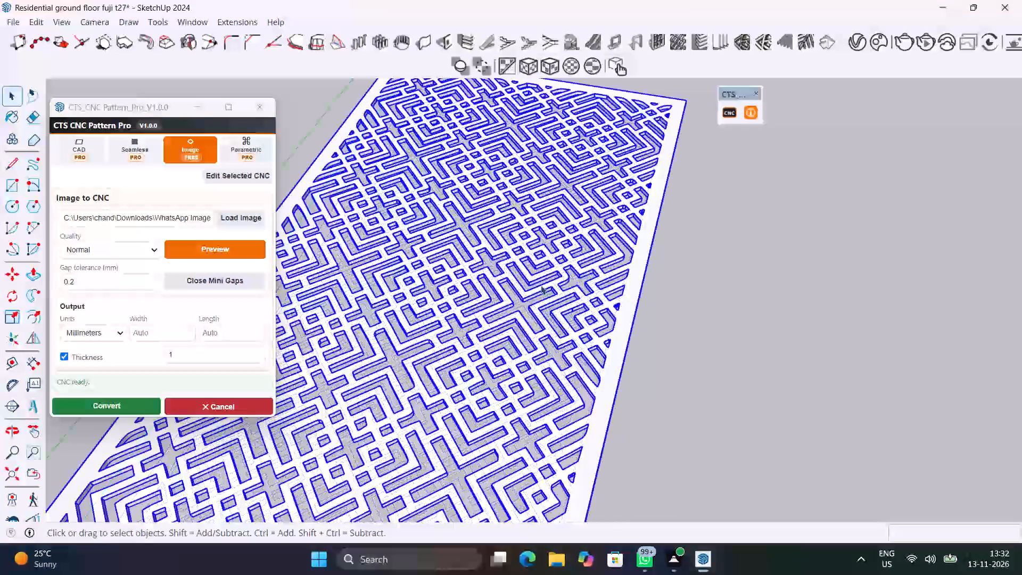
Scale the CNC panel up uniformly from its far corner by a factor of about 275.
{"action": "scroll", "coordinate": [541, 285], "scroll_direction": "down", "scroll_amount": 7}
{"action": "key", "text": "s"}
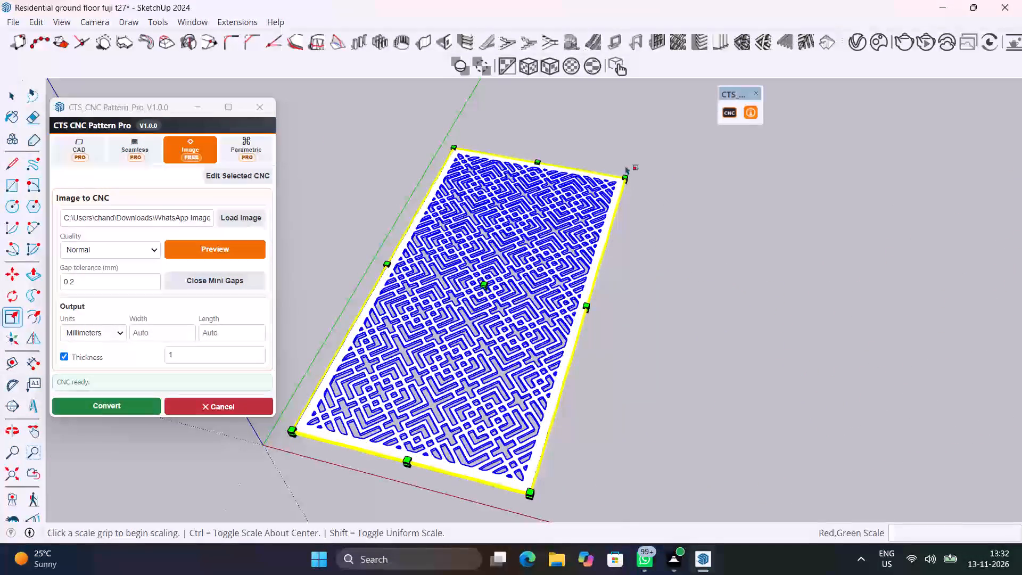
{"action": "left_click", "coordinate": [627, 177]}
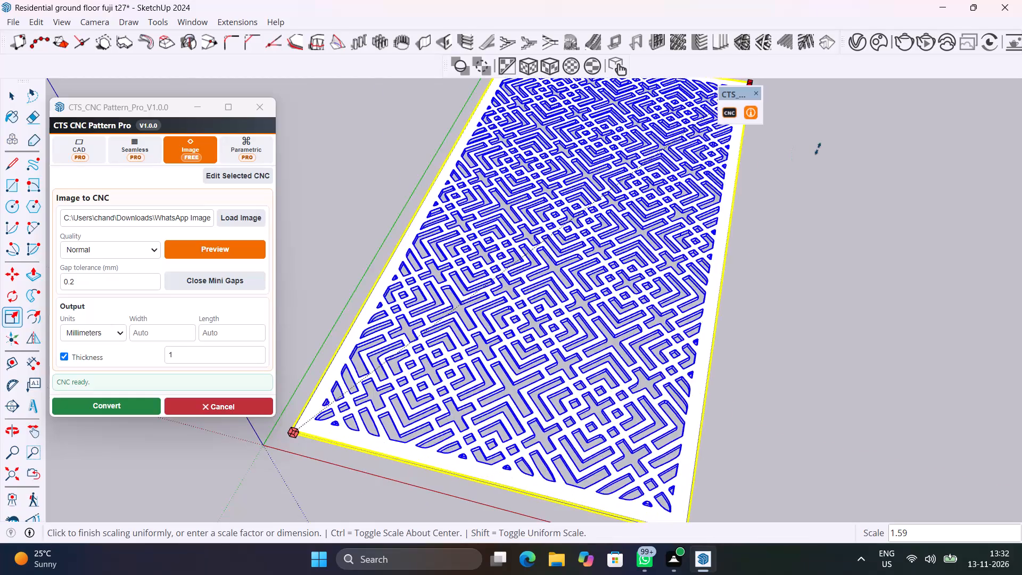
{"action": "scroll", "coordinate": [818, 149], "scroll_direction": "down", "scroll_amount": 12}
{"action": "middle_click_drag", "start_coordinate": [884, 122], "coordinate": [617, 349], "text": "shift"}
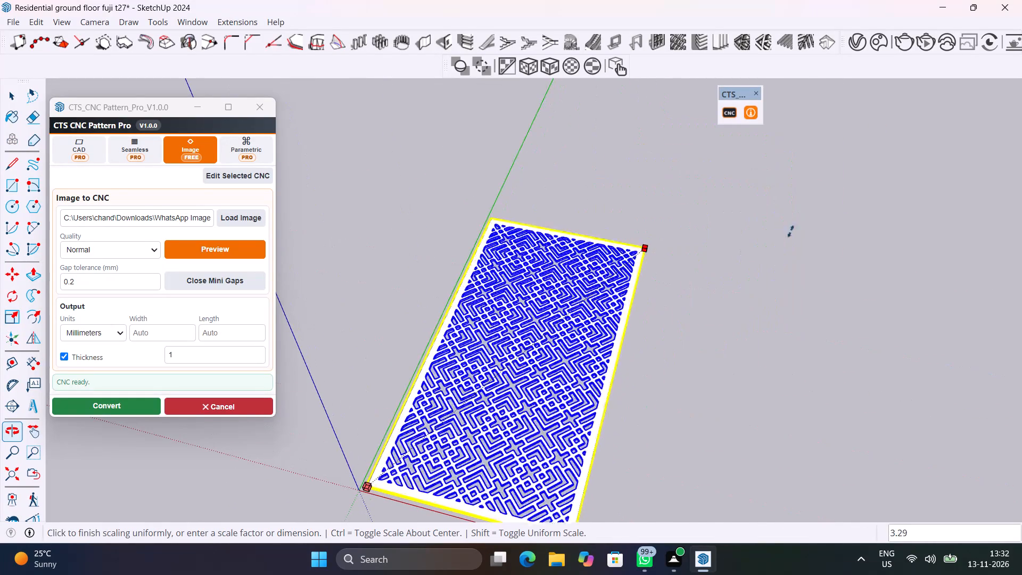
{"action": "scroll", "coordinate": [890, 178], "scroll_direction": "down", "scroll_amount": 12}
{"action": "middle_click_drag", "start_coordinate": [839, 218], "coordinate": [509, 415], "text": "shift"}
{"action": "scroll", "coordinate": [933, 176], "scroll_direction": "down", "scroll_amount": 13}
{"action": "middle_click_drag", "start_coordinate": [932, 176], "coordinate": [883, 236], "text": "shift"}
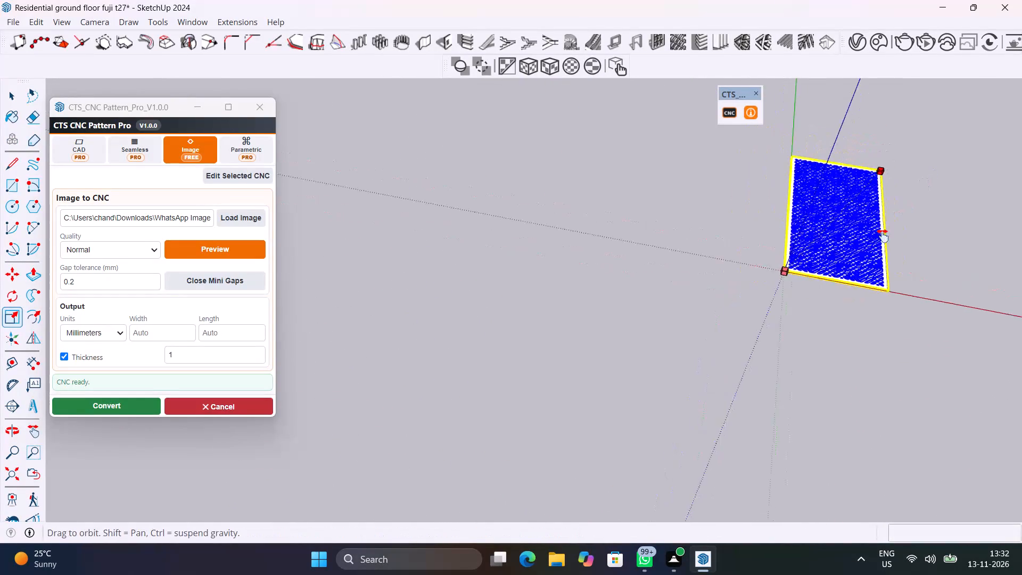
{"action": "middle_click_drag", "start_coordinate": [883, 236], "coordinate": [434, 428], "text": "shift"}
{"action": "scroll", "coordinate": [843, 273], "scroll_direction": "down", "scroll_amount": 13}
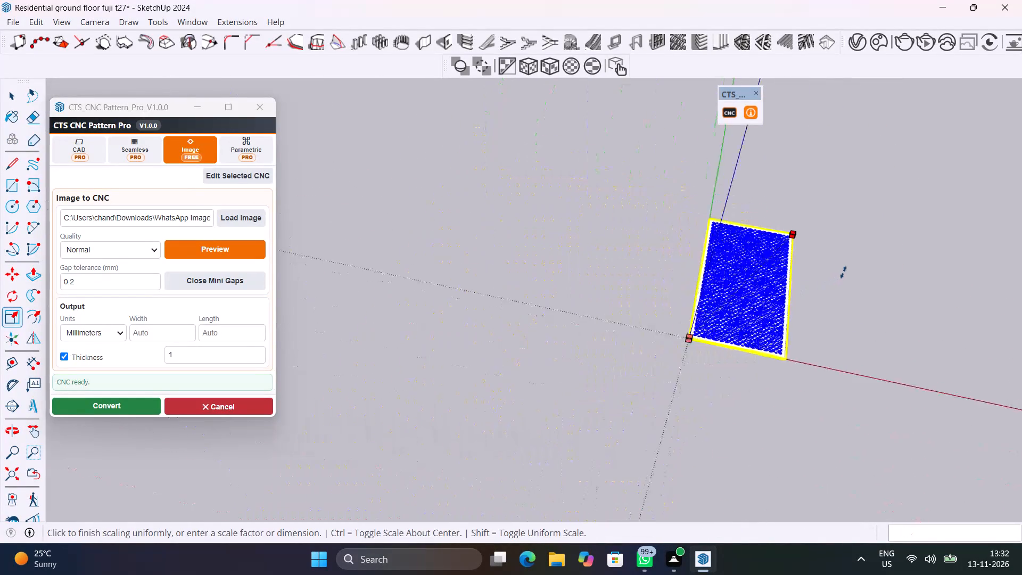
{"action": "middle_click_drag", "start_coordinate": [813, 299], "coordinate": [478, 445], "text": "shift"}
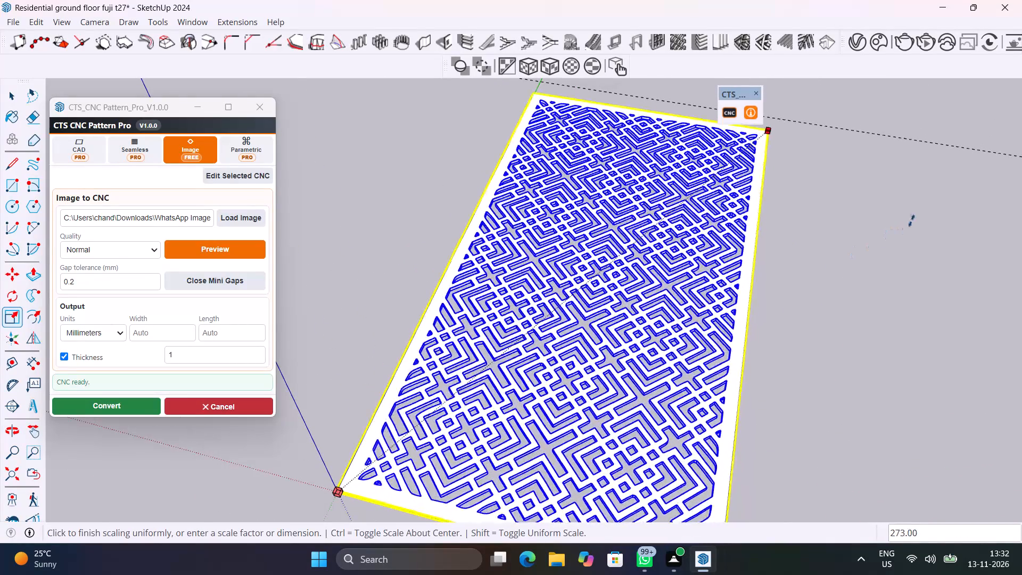
{"action": "left_click", "coordinate": [915, 221]}
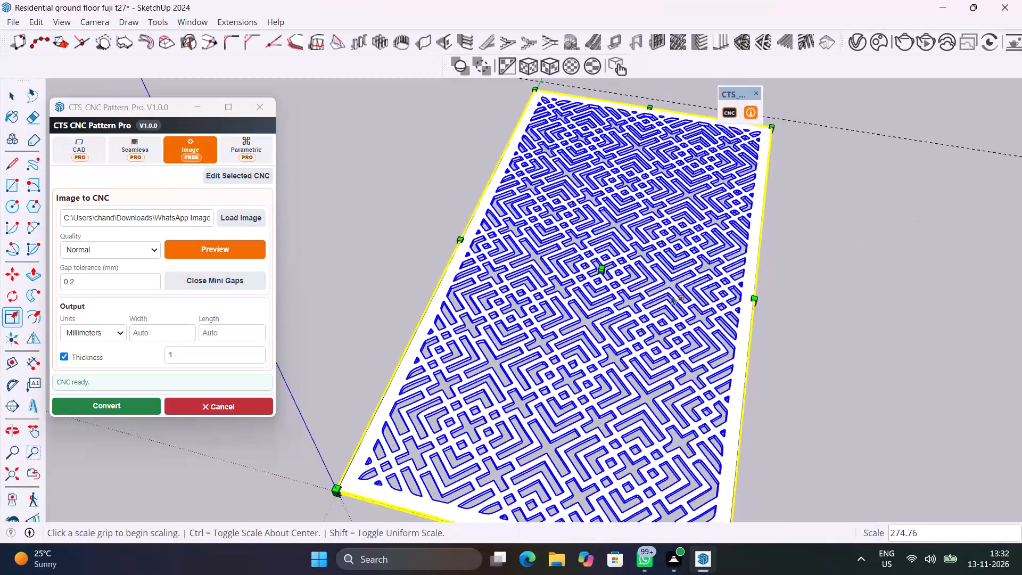
Scale the enlarged CNC panel down uniformly from the same corner by a factor of about 0.24.
{"action": "scroll", "coordinate": [669, 294], "scroll_direction": "down", "scroll_amount": 16}
{"action": "scroll", "coordinate": [672, 320], "scroll_direction": "up", "scroll_amount": 5}
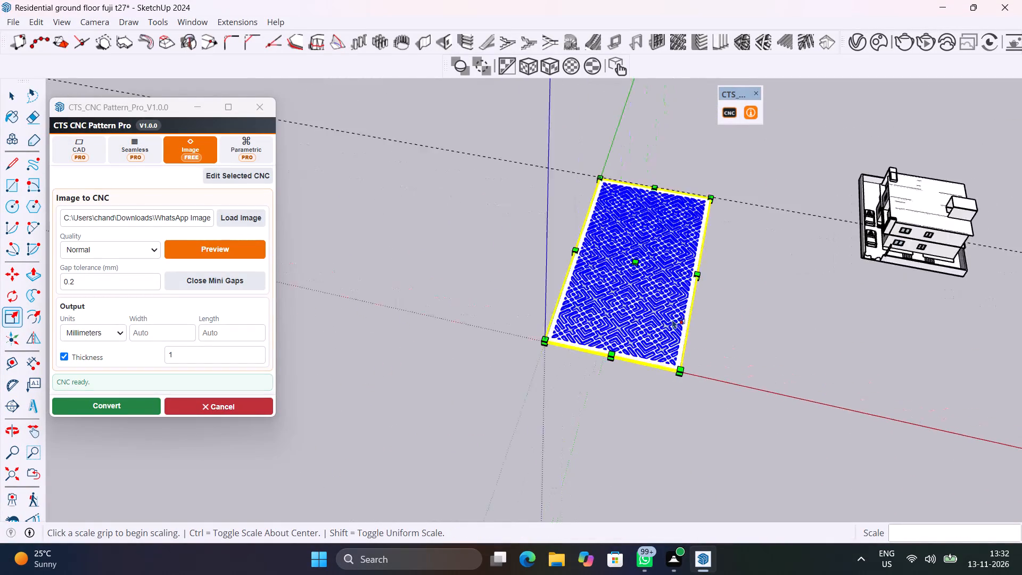
{"action": "scroll", "coordinate": [672, 319], "scroll_direction": "up", "scroll_amount": 5}
{"action": "left_click", "coordinate": [729, 151]}
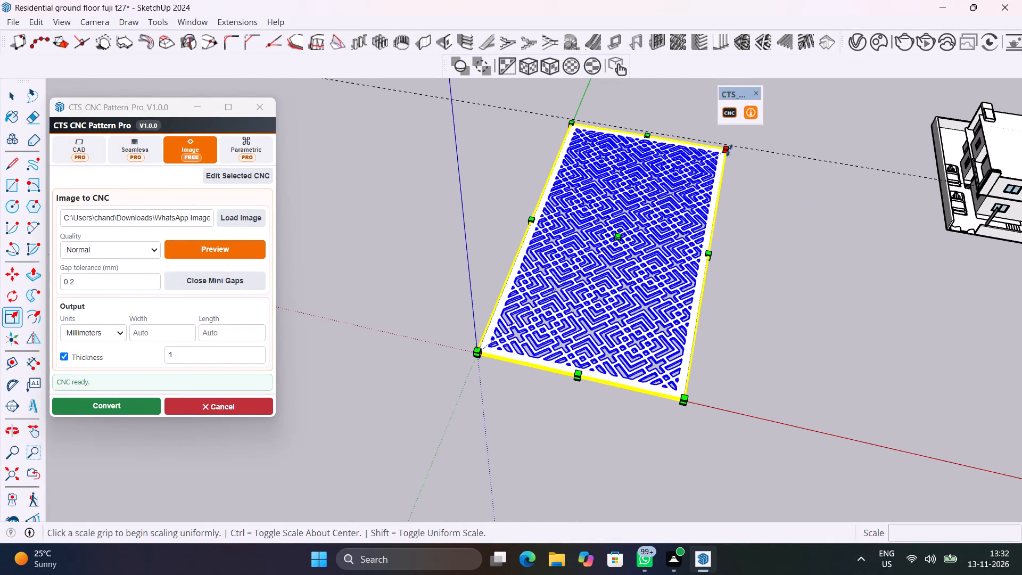
{"action": "left_click", "coordinate": [574, 323]}
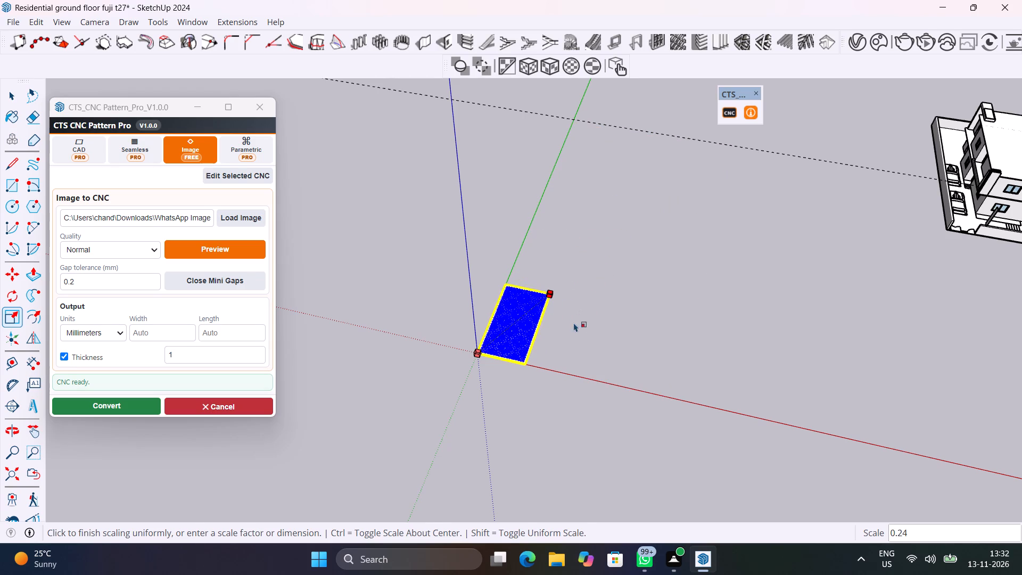
{"action": "scroll", "coordinate": [581, 341], "scroll_direction": "up", "scroll_amount": 6}
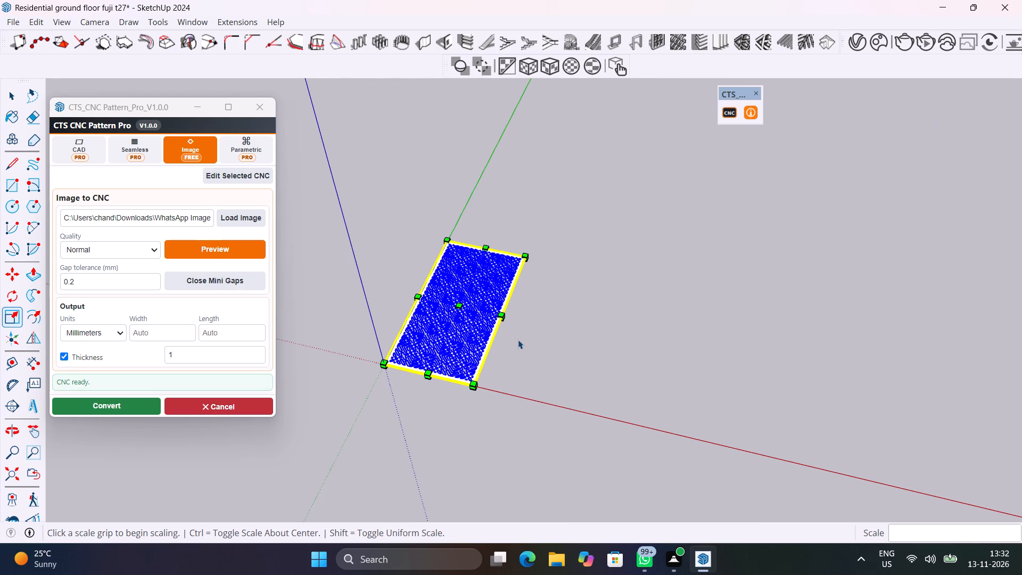
{"action": "key", "text": "space"}
Measure the long edge of the grey upright slab standing beside the house's boundary wall with the Dimension tool.
{"action": "scroll", "coordinate": [518, 340], "scroll_direction": "down", "scroll_amount": 13}
{"action": "scroll", "coordinate": [807, 299], "scroll_direction": "down", "scroll_amount": 5}
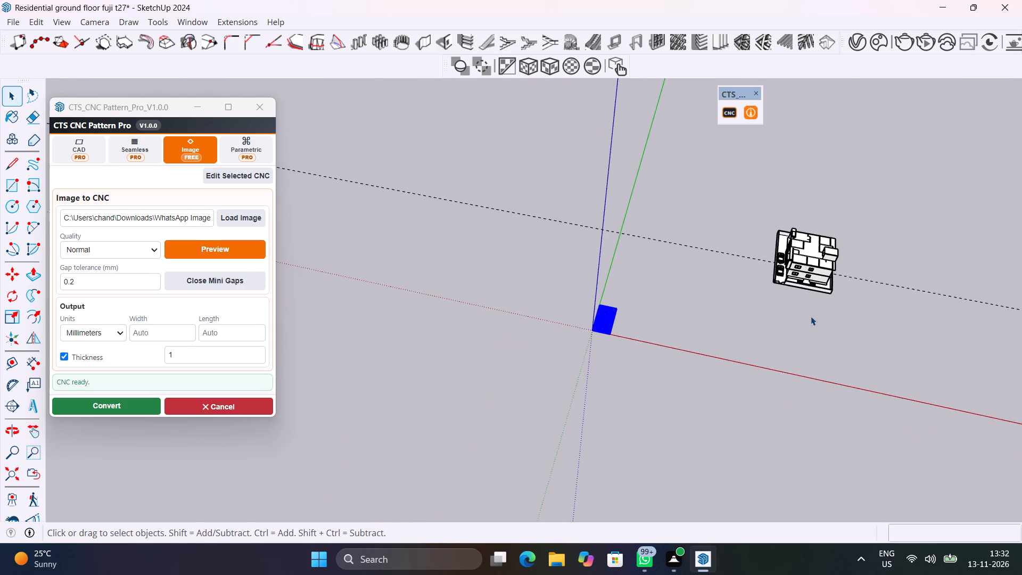
{"action": "middle_click_drag", "start_coordinate": [811, 316], "coordinate": [923, 286]}
{"action": "scroll", "coordinate": [756, 232], "scroll_direction": "up", "scroll_amount": 6}
{"action": "scroll", "coordinate": [721, 201], "scroll_direction": "up", "scroll_amount": 4}
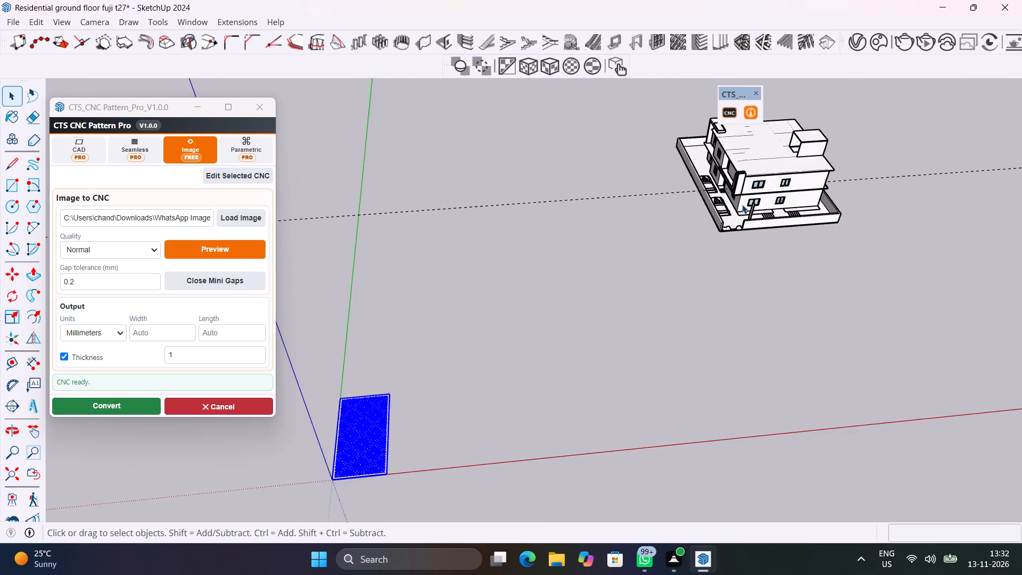
{"action": "scroll", "coordinate": [743, 204], "scroll_direction": "up", "scroll_amount": 20}
{"action": "scroll", "coordinate": [743, 204], "scroll_direction": "up", "scroll_amount": 6}
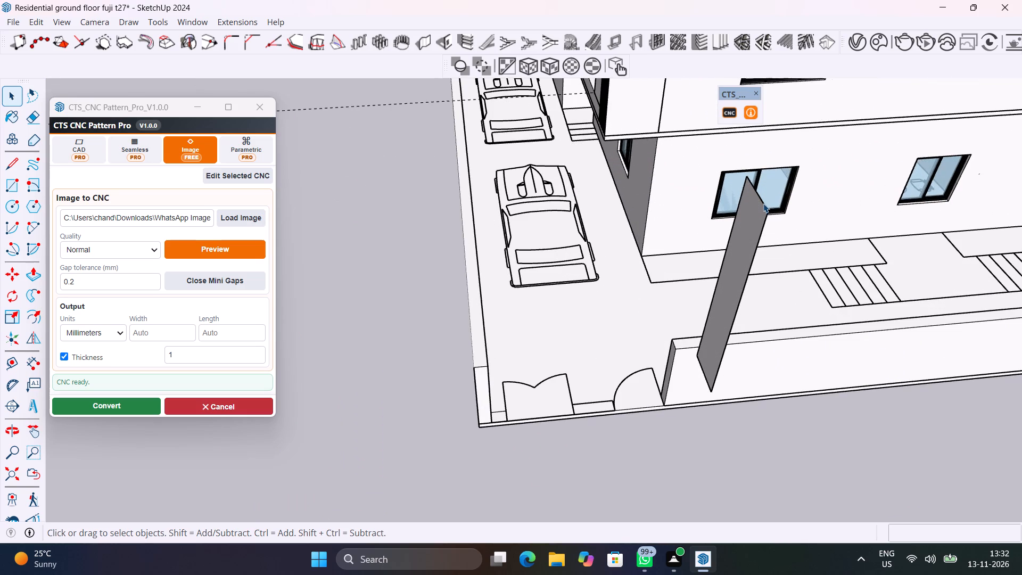
{"action": "scroll", "coordinate": [763, 203], "scroll_direction": "up", "scroll_amount": 5}
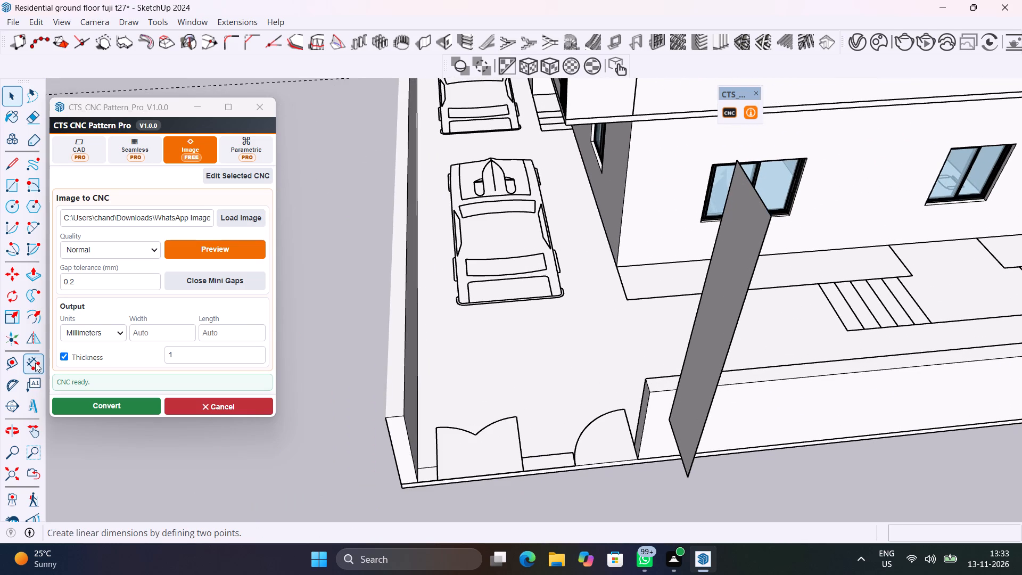
{"action": "left_click", "coordinate": [35, 363]}
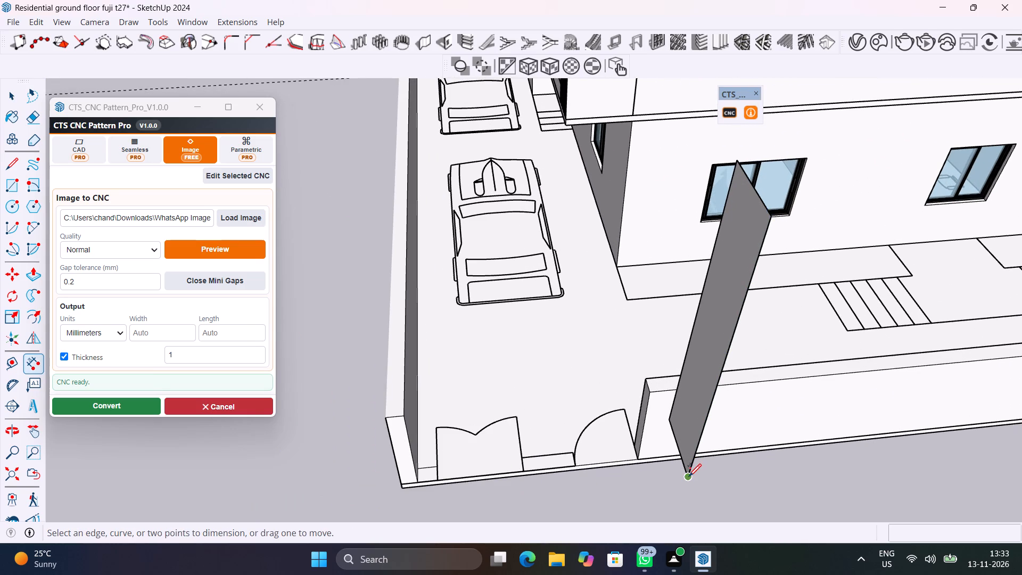
{"action": "left_click", "coordinate": [689, 475]}
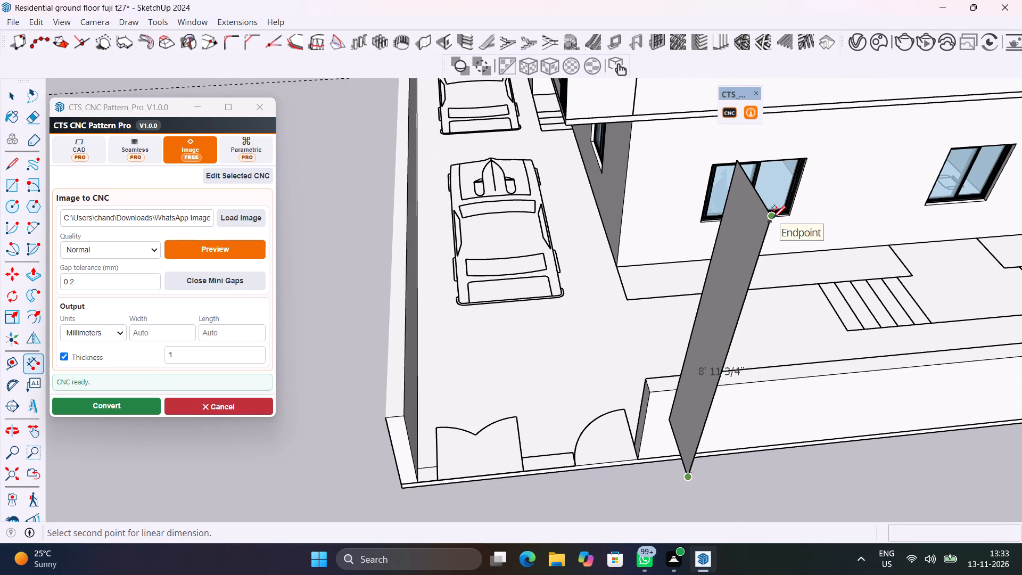
{"action": "key", "text": "Escape"}
{"action": "scroll", "coordinate": [680, 302], "scroll_direction": "down", "scroll_amount": 6}
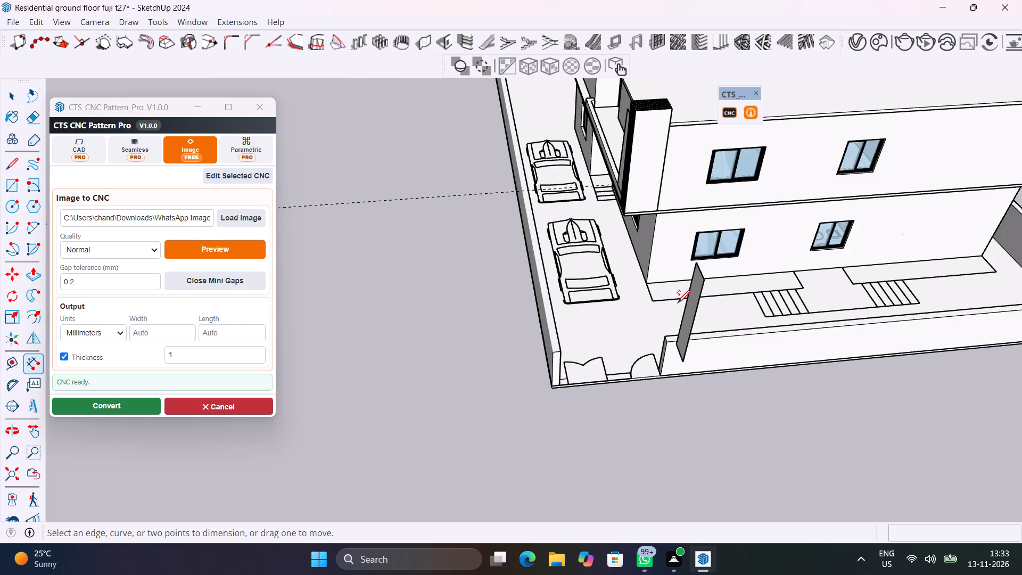
{"action": "scroll", "coordinate": [678, 302], "scroll_direction": "down", "scroll_amount": 20}
{"action": "scroll", "coordinate": [678, 302], "scroll_direction": "down", "scroll_amount": 8}
{"action": "key", "text": "space"}
Select the CNC pattern panel lying flat at the origin.
{"action": "middle_click_drag", "start_coordinate": [410, 440], "coordinate": [405, 434]}
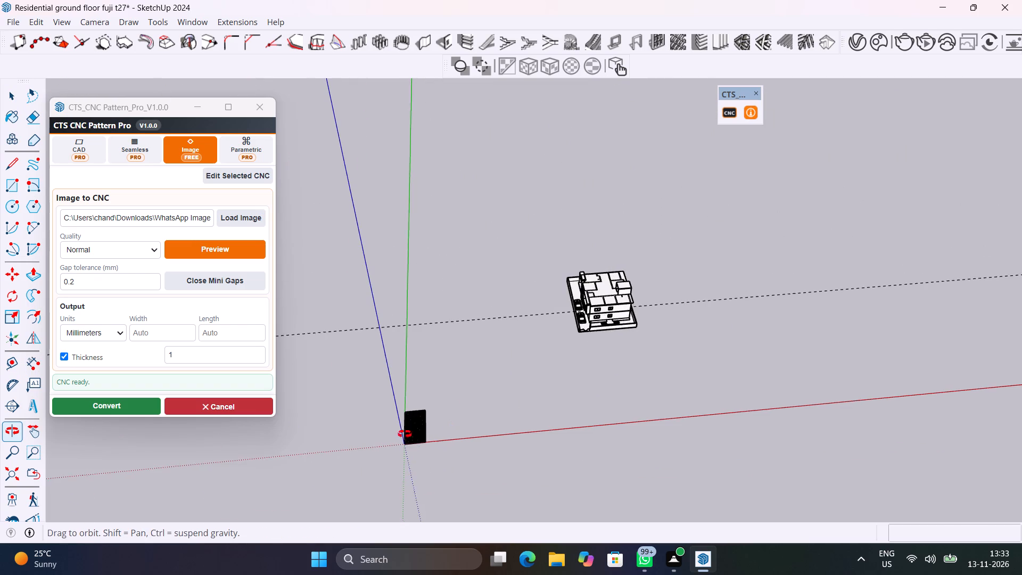
{"action": "middle_click_drag", "start_coordinate": [405, 434], "coordinate": [408, 356]}
{"action": "scroll", "coordinate": [413, 383], "scroll_direction": "up", "scroll_amount": 20}
{"action": "scroll", "coordinate": [413, 383], "scroll_direction": "up", "scroll_amount": 2}
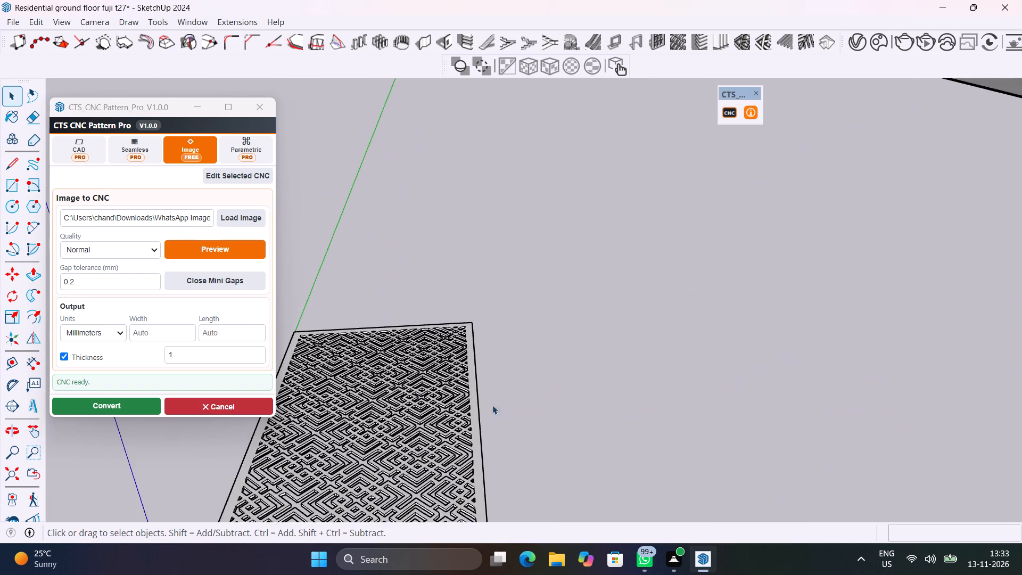
{"action": "middle_click_drag", "start_coordinate": [534, 417], "coordinate": [477, 413], "text": "shift"}
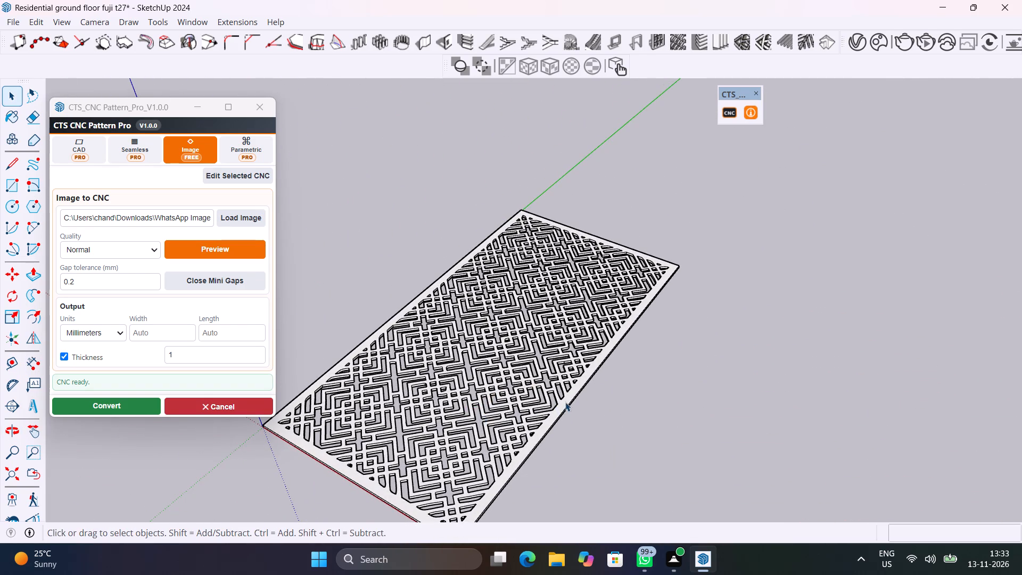
{"action": "left_click", "coordinate": [565, 402]}
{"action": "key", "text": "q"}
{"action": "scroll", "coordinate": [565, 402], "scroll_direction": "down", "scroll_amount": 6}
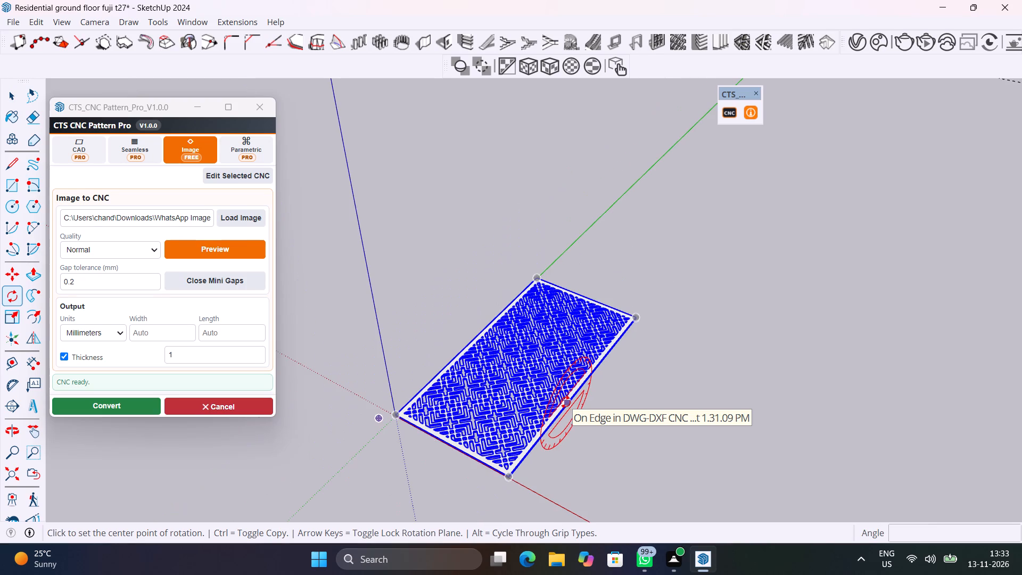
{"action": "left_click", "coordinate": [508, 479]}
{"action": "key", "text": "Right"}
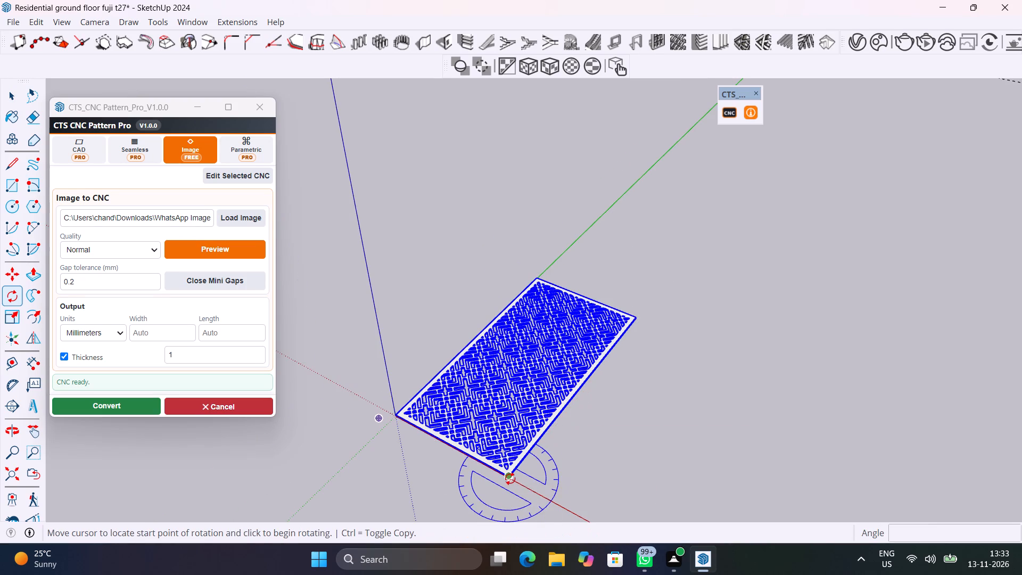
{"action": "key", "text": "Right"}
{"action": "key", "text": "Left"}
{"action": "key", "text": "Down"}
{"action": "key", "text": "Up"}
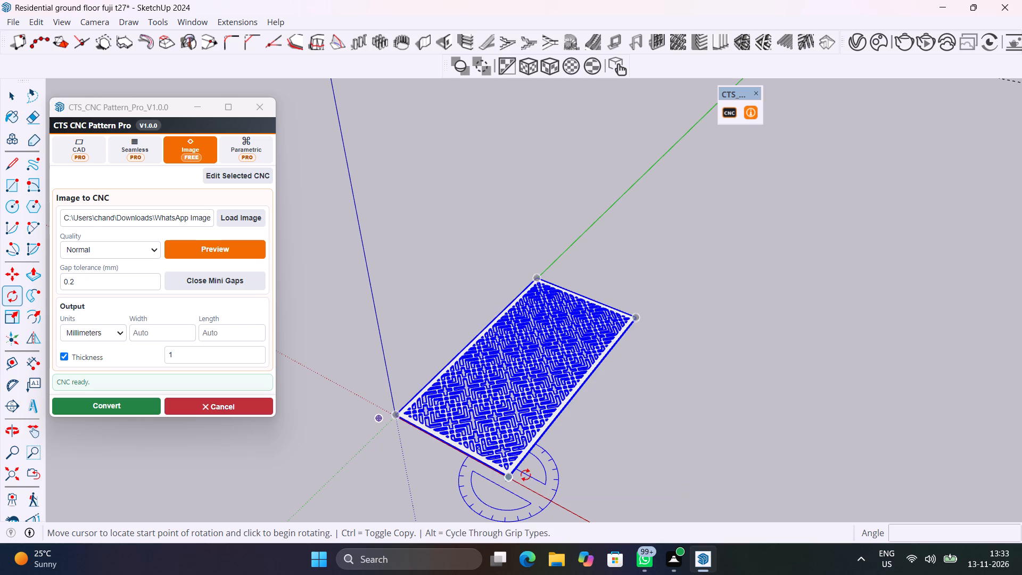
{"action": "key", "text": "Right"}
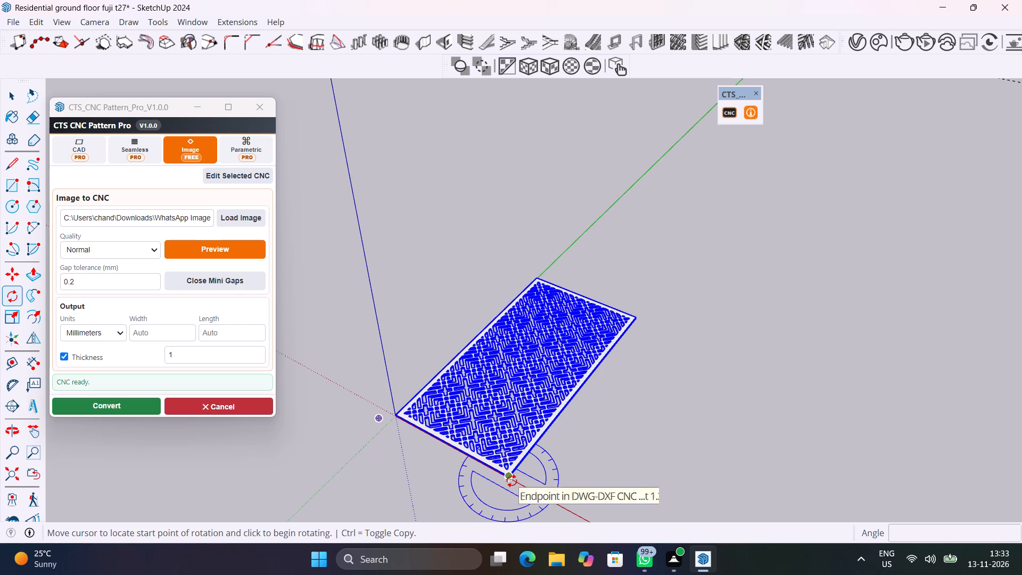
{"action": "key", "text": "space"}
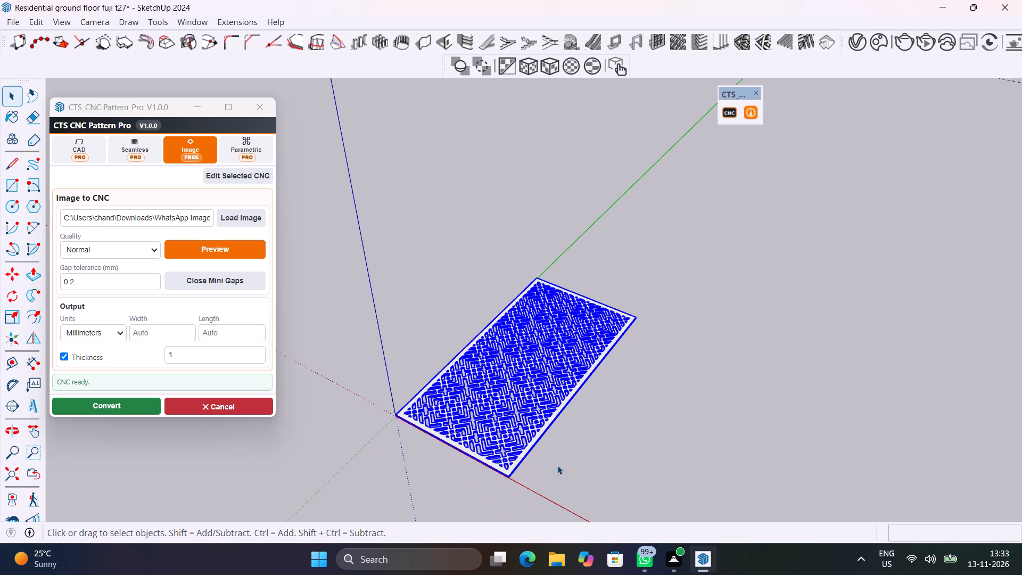
Rotate the flat CNC panel 90° about its short edge along the red axis so it stands upright.
{"action": "middle_click_drag", "start_coordinate": [563, 467], "coordinate": [422, 372]}
{"action": "key", "text": "q"}
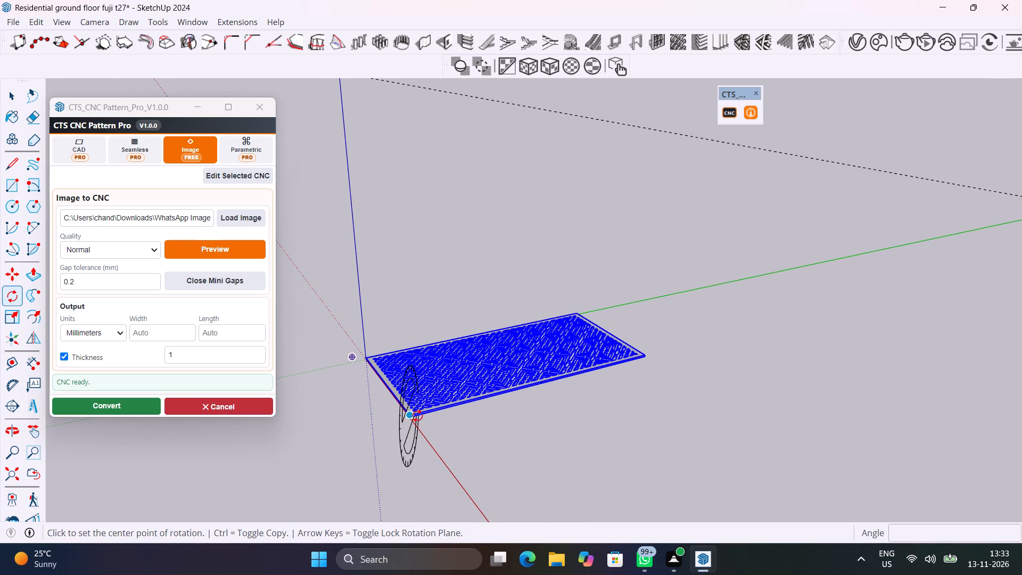
{"action": "left_click", "coordinate": [421, 417]}
{"action": "left_click", "coordinate": [378, 422]}
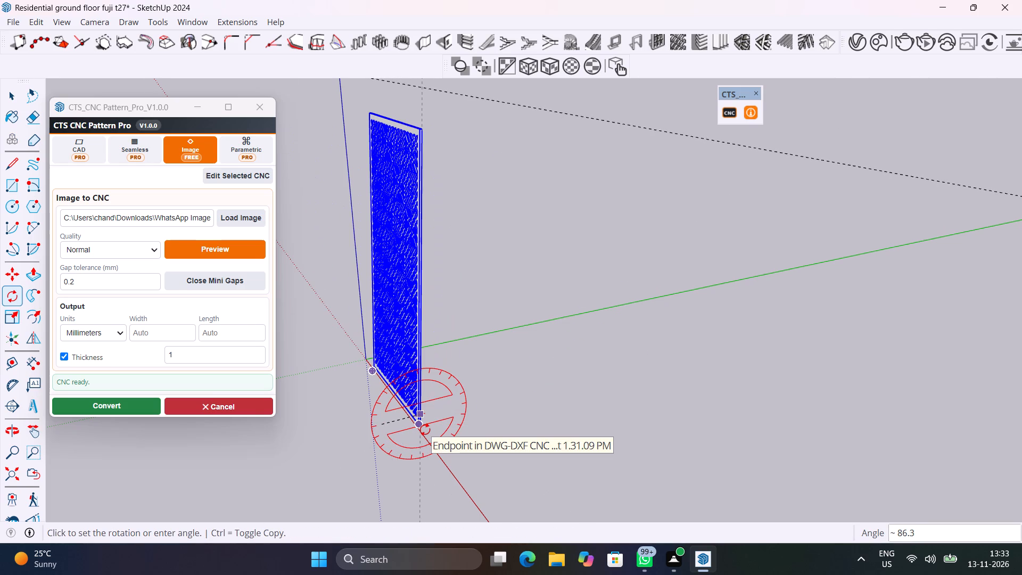
{"action": "type", "text": "90"}
{"action": "key", "text": "Return"}
{"action": "key", "text": "space"}
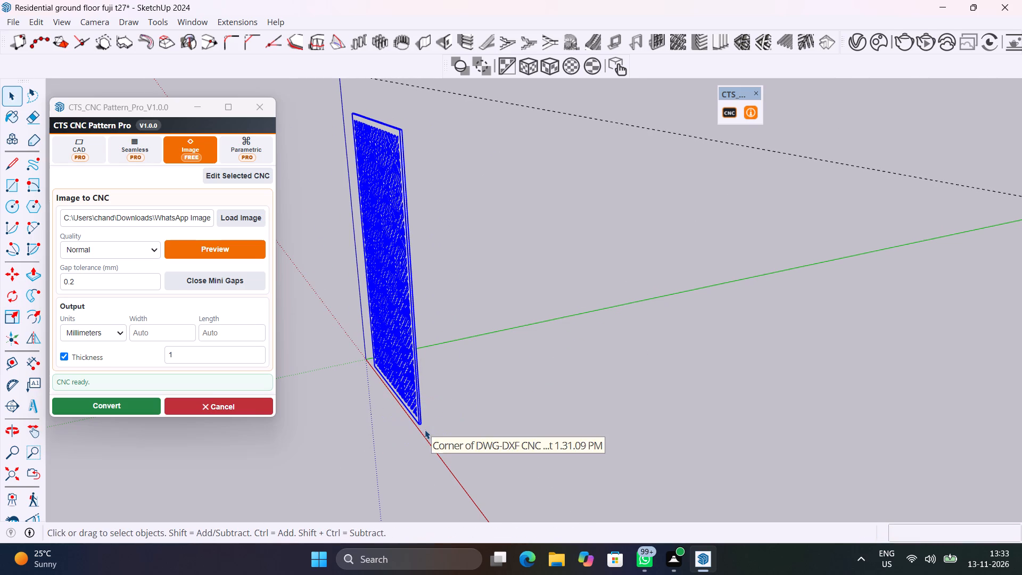
{"action": "left_click", "coordinate": [425, 430]}
Move the upright CNC panel by its bottom corner about 184' 6" to the open ground near the house.
{"action": "middle_click_drag", "start_coordinate": [394, 450], "coordinate": [581, 438]}
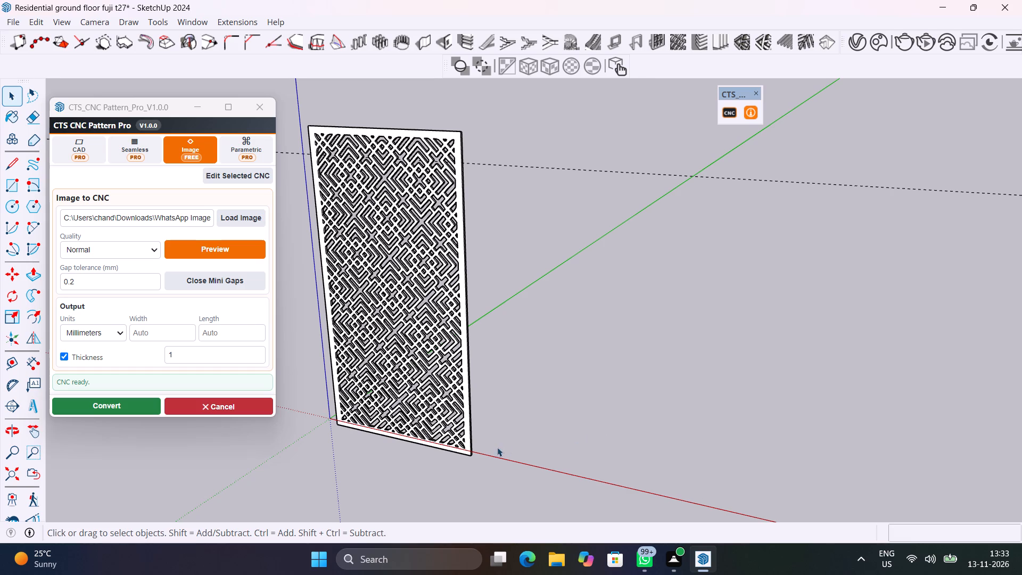
{"action": "left_click", "coordinate": [463, 436]}
{"action": "scroll", "coordinate": [463, 436], "scroll_direction": "up", "scroll_amount": 6}
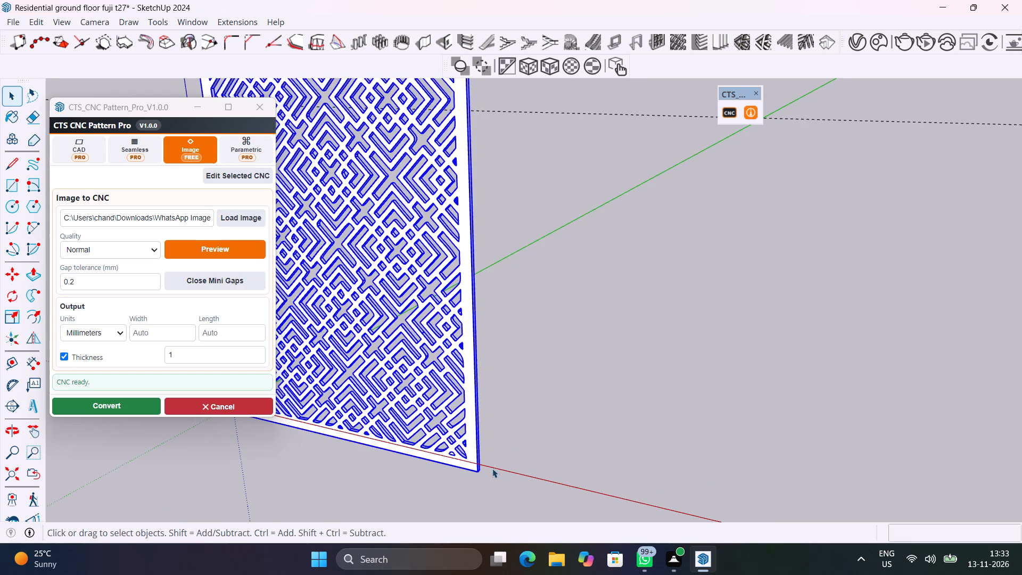
{"action": "key", "text": "m"}
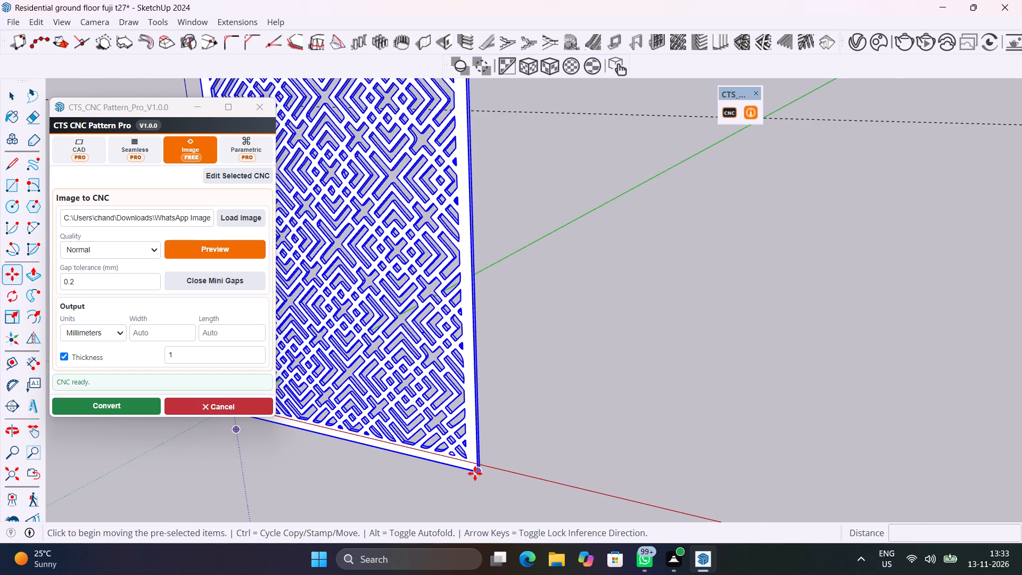
{"action": "scroll", "coordinate": [475, 473], "scroll_direction": "up", "scroll_amount": 11}
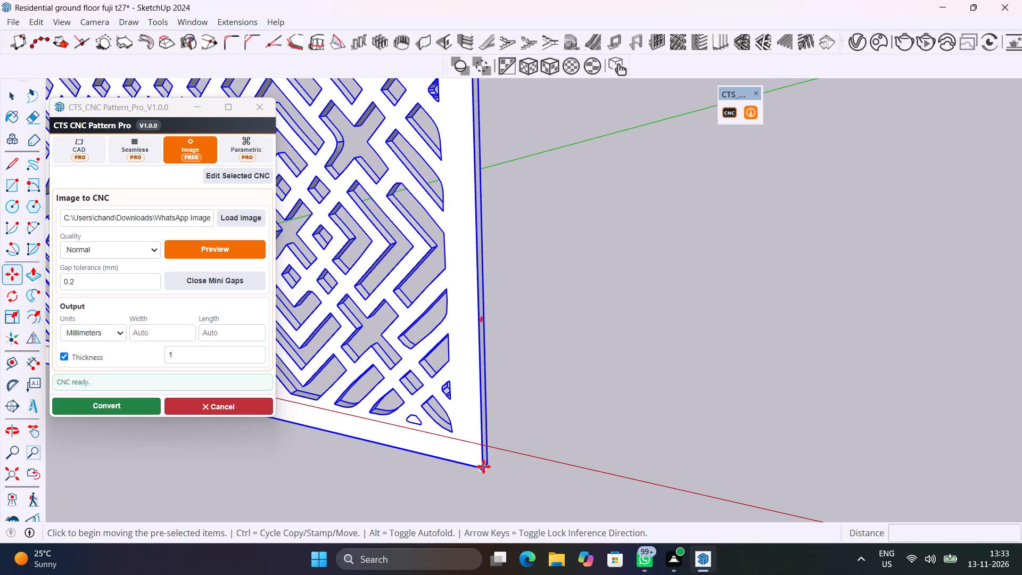
{"action": "left_click", "coordinate": [483, 466]}
{"action": "scroll", "coordinate": [738, 460], "scroll_direction": "down", "scroll_amount": 20}
{"action": "scroll", "coordinate": [738, 460], "scroll_direction": "down", "scroll_amount": 14}
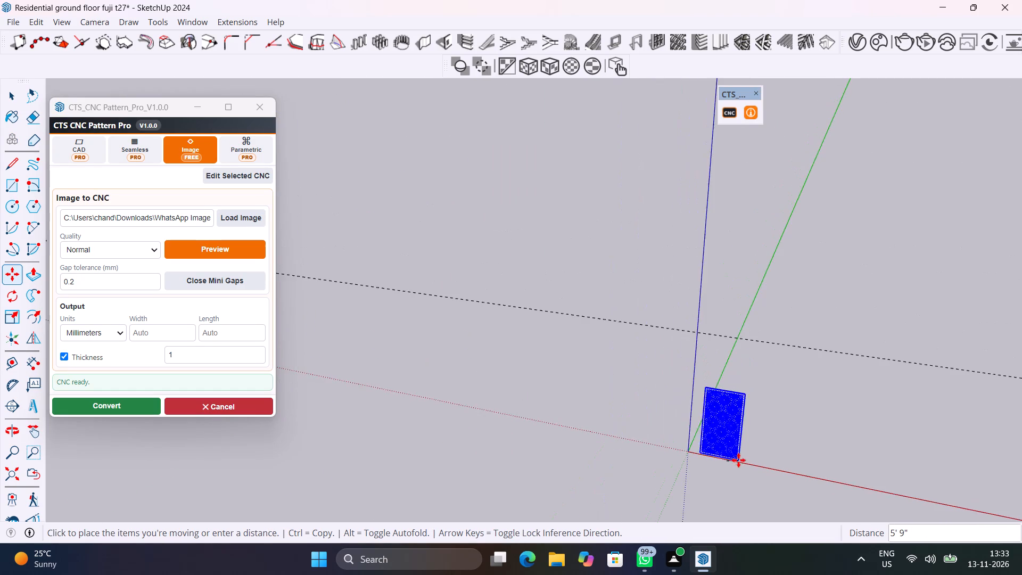
{"action": "middle_click_drag", "start_coordinate": [807, 456], "coordinate": [383, 417], "text": "shift"}
{"action": "middle_click_drag", "start_coordinate": [612, 409], "coordinate": [840, 439]}
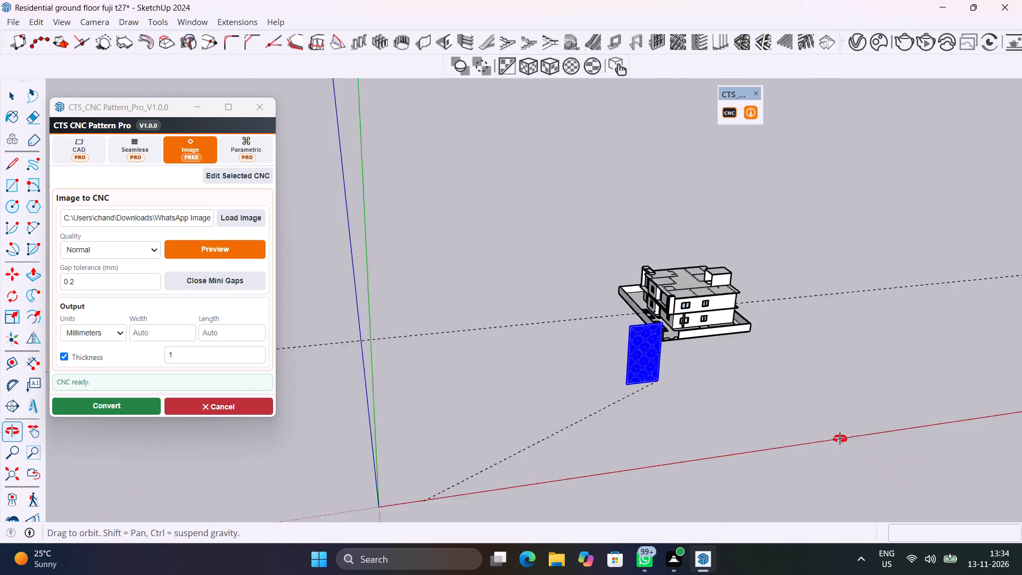
{"action": "middle_click_drag", "start_coordinate": [840, 439], "coordinate": [855, 440]}
{"action": "scroll", "coordinate": [646, 332], "scroll_direction": "up", "scroll_amount": 11}
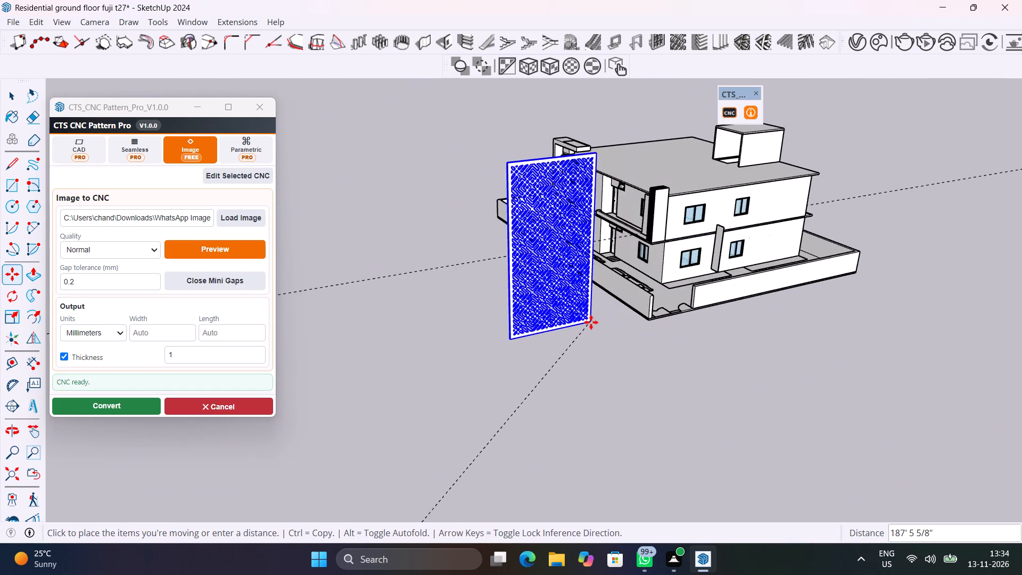
{"action": "scroll", "coordinate": [591, 322], "scroll_direction": "up", "scroll_amount": 5}
{"action": "left_click", "coordinate": [598, 334]}
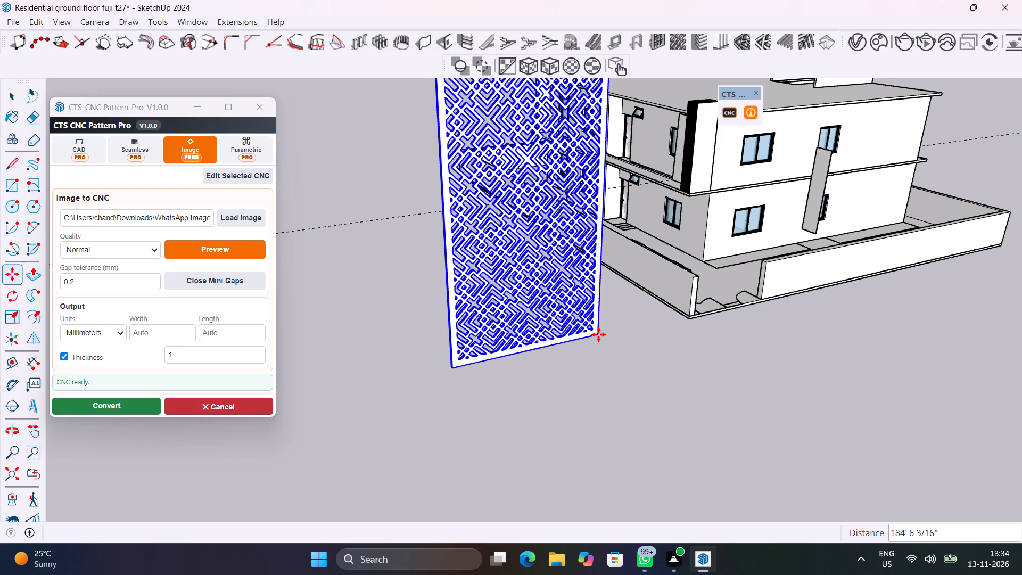
Rotate the upright CNC panel 90° horizontally about a point near its bottom corner.
{"action": "key", "text": "q"}
{"action": "left_click", "coordinate": [442, 379]}
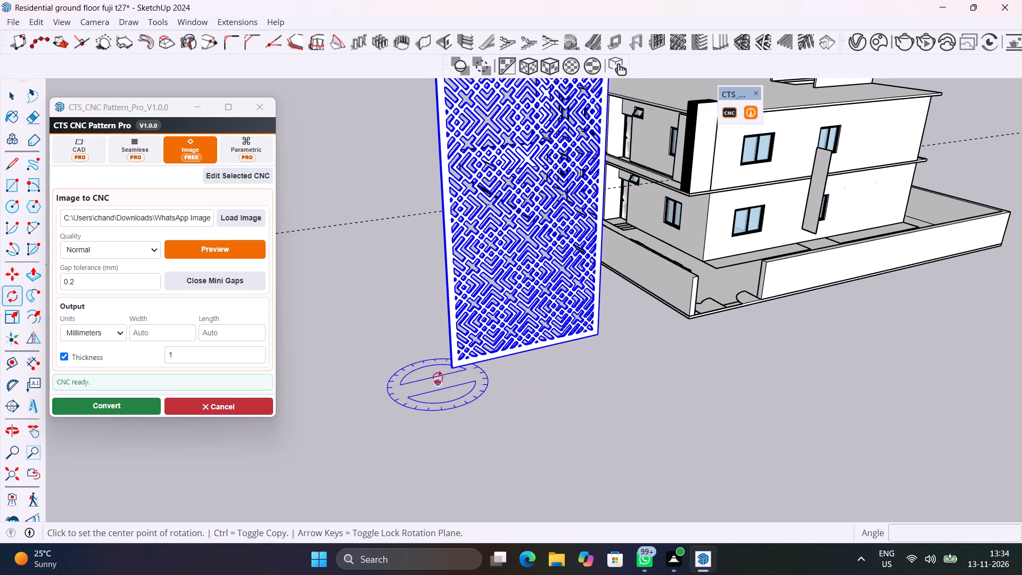
{"action": "left_click", "coordinate": [403, 363]}
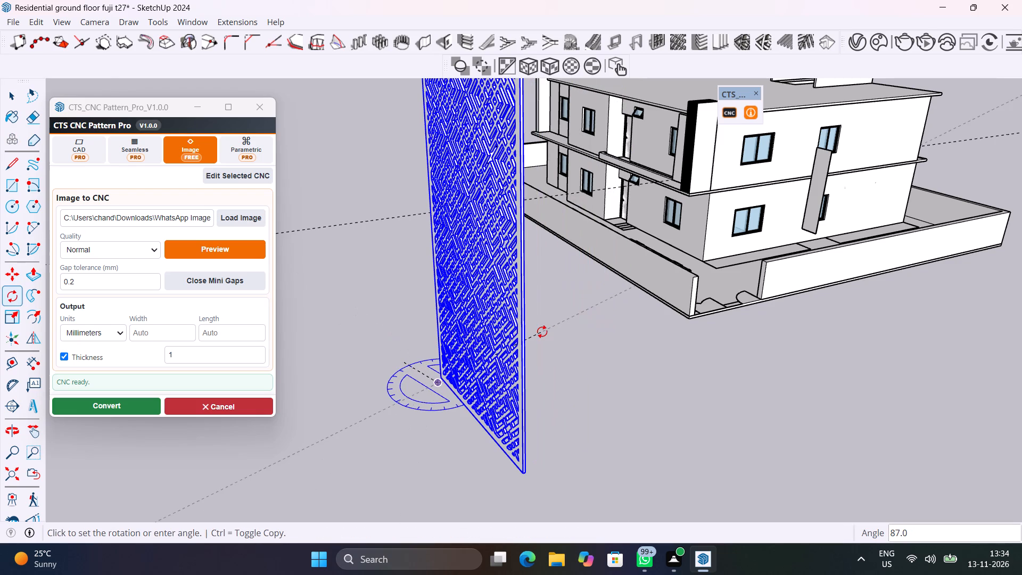
{"action": "type", "text": "90"}
{"action": "key", "text": "Return"}
{"action": "key", "text": "space"}
{"action": "scroll", "coordinate": [542, 332], "scroll_direction": "down", "scroll_amount": 7}
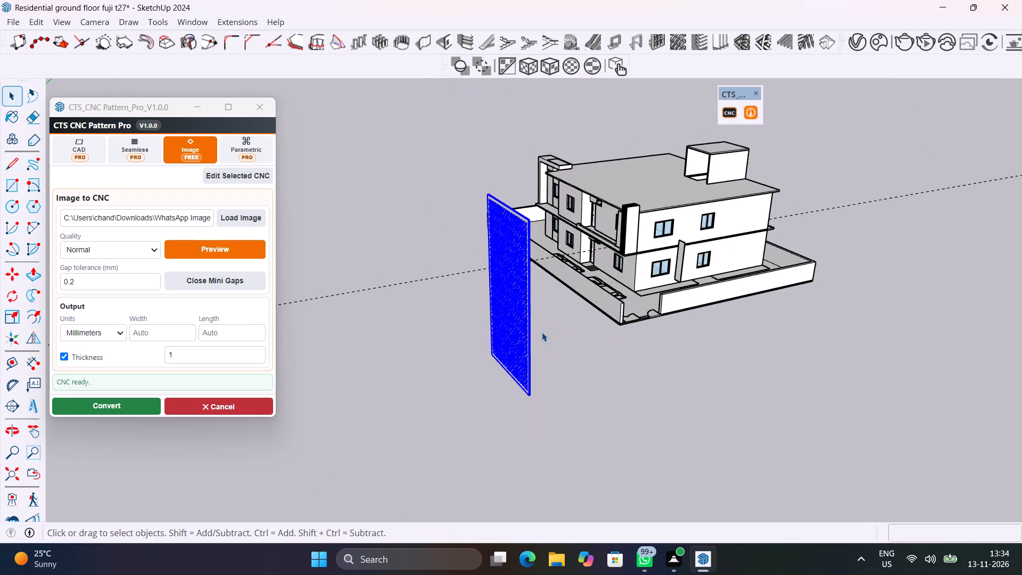
Close the CNC pattern generator dialog.
{"action": "left_click", "coordinate": [256, 105]}
Scale the CNC panel down uniformly from its top corner by a factor of about 0.49.
{"action": "middle_click_drag", "start_coordinate": [499, 306], "coordinate": [612, 303]}
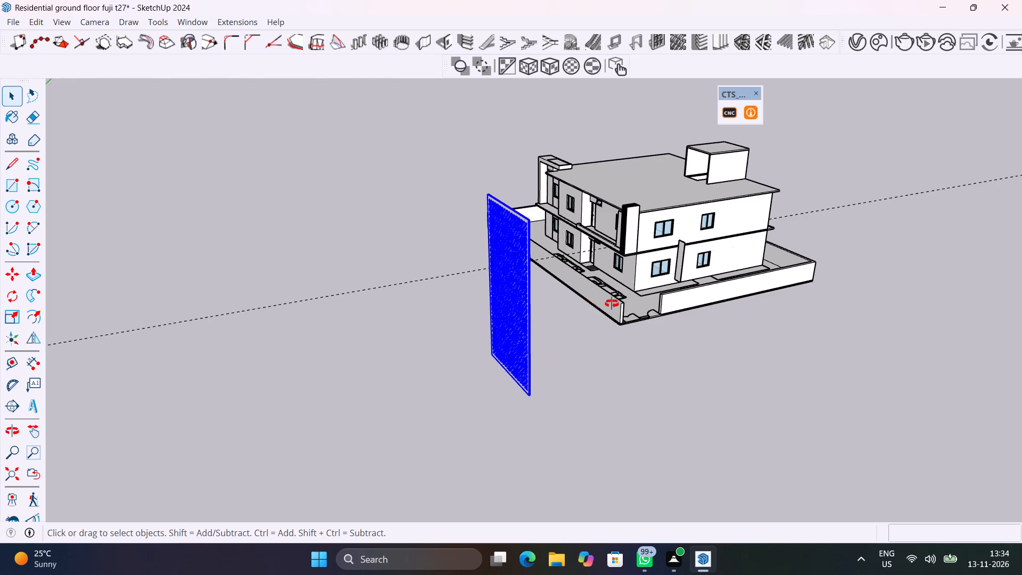
{"action": "middle_click_drag", "start_coordinate": [612, 303], "coordinate": [765, 300]}
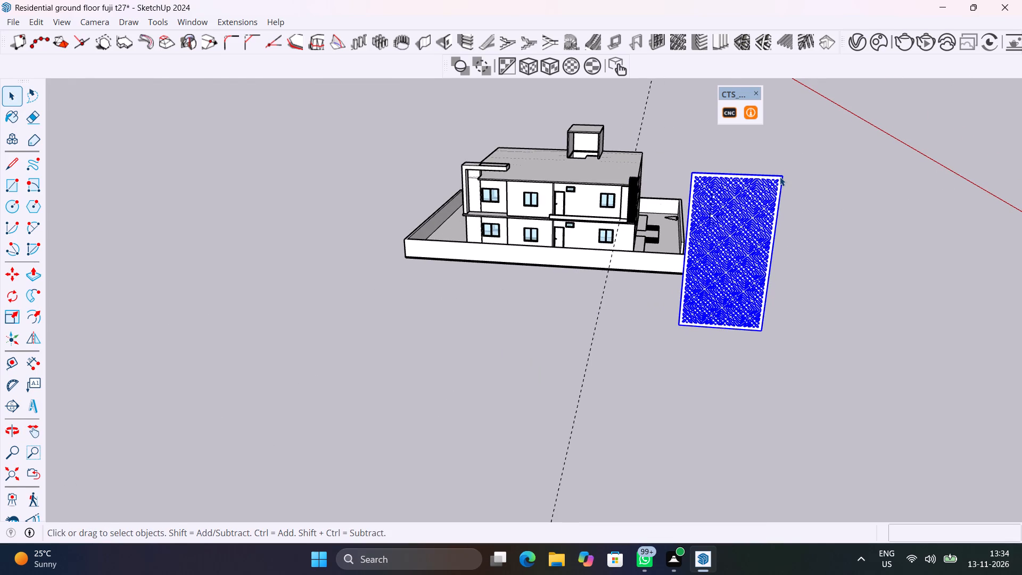
{"action": "key", "text": "s"}
{"action": "scroll", "coordinate": [780, 178], "scroll_direction": "up", "scroll_amount": 7}
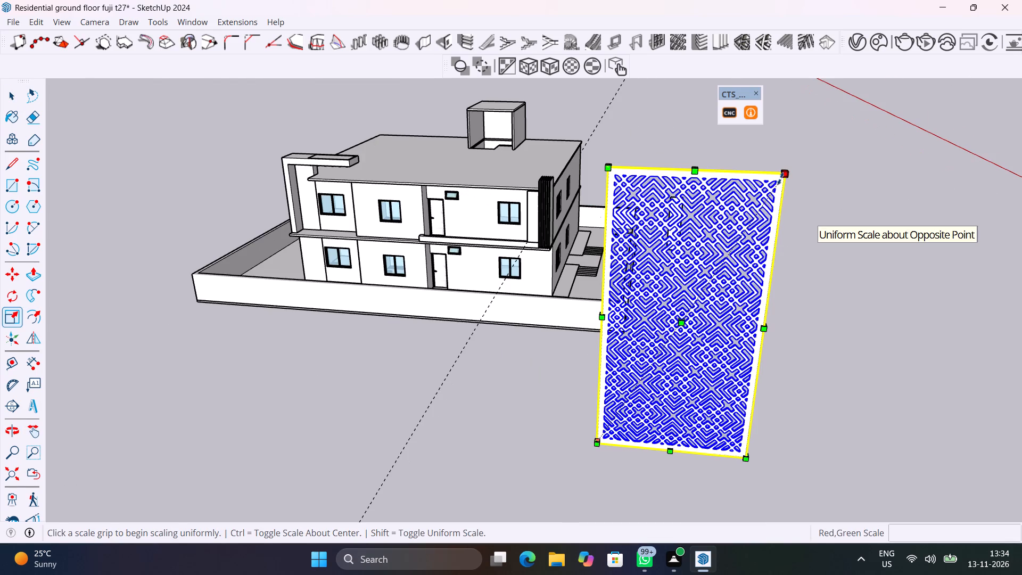
{"action": "left_click", "coordinate": [784, 174]}
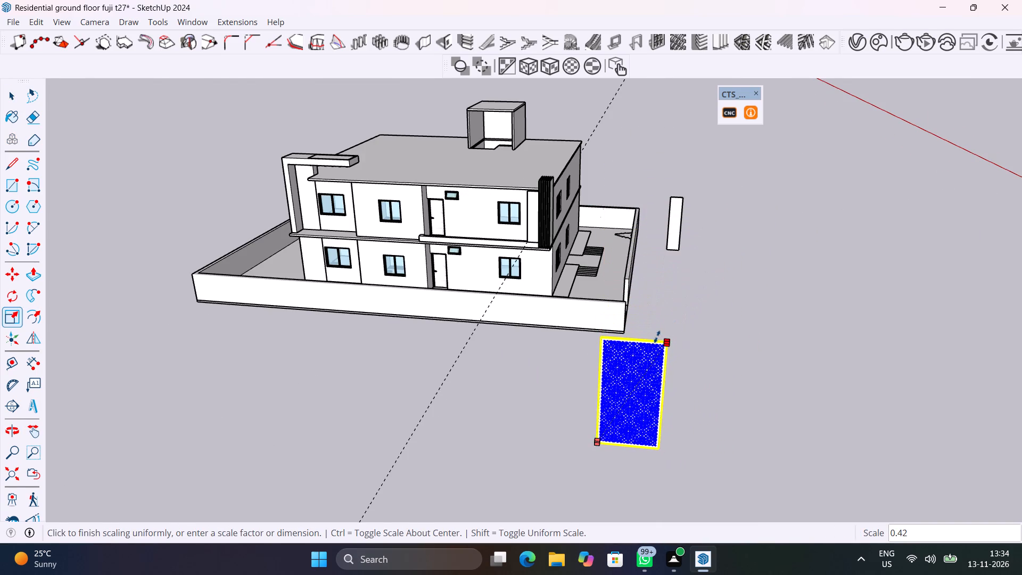
{"action": "left_click", "coordinate": [700, 338]}
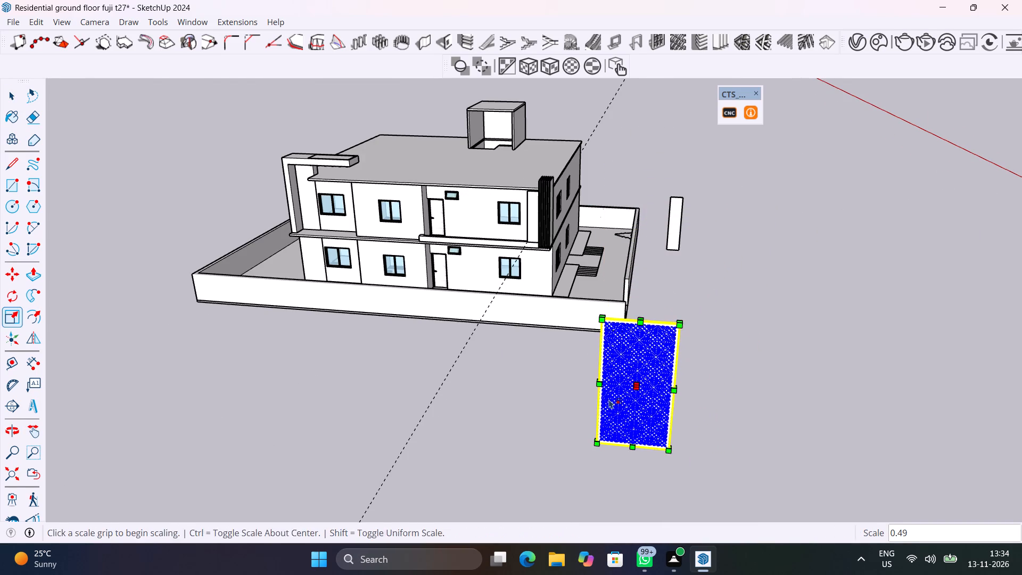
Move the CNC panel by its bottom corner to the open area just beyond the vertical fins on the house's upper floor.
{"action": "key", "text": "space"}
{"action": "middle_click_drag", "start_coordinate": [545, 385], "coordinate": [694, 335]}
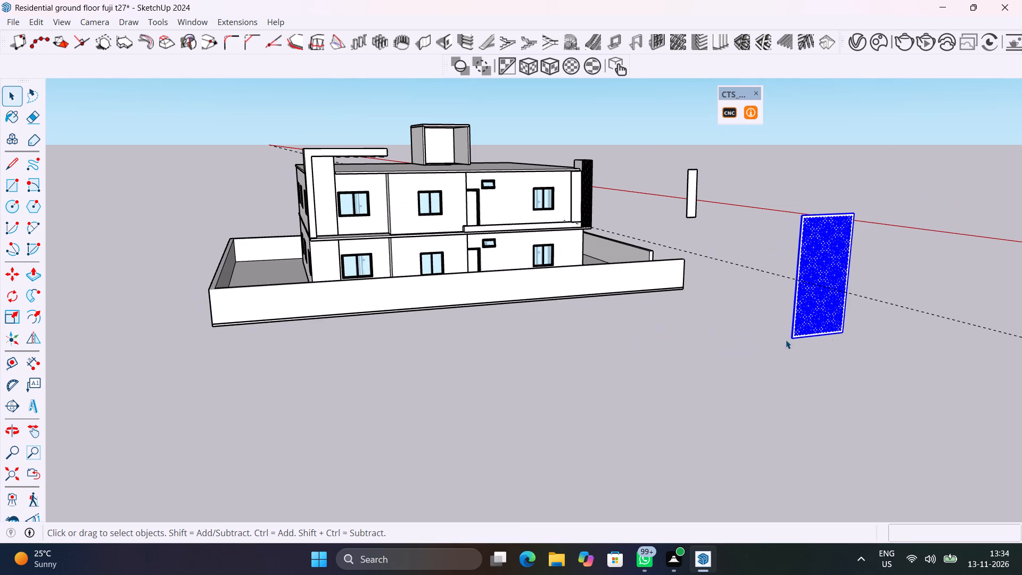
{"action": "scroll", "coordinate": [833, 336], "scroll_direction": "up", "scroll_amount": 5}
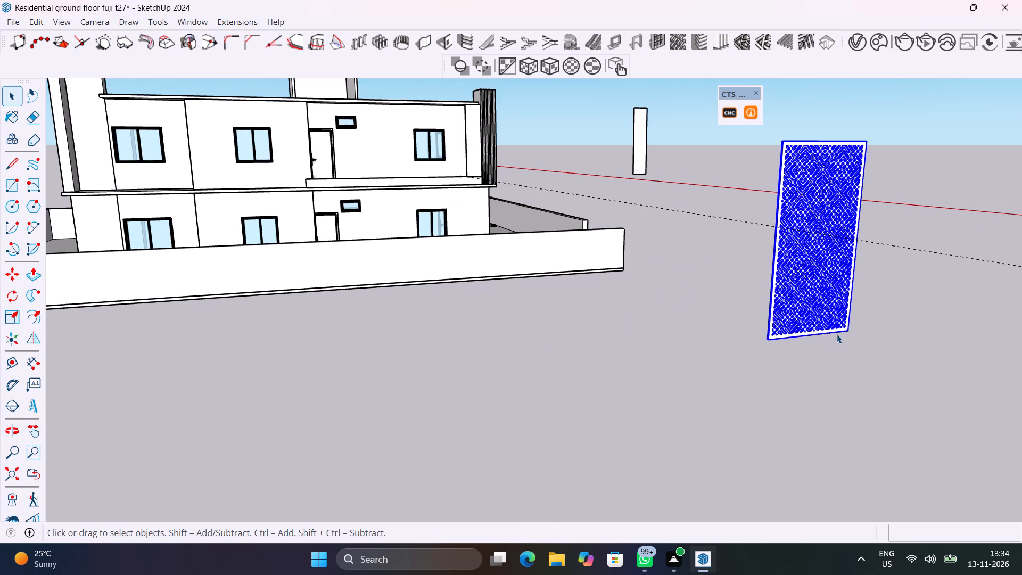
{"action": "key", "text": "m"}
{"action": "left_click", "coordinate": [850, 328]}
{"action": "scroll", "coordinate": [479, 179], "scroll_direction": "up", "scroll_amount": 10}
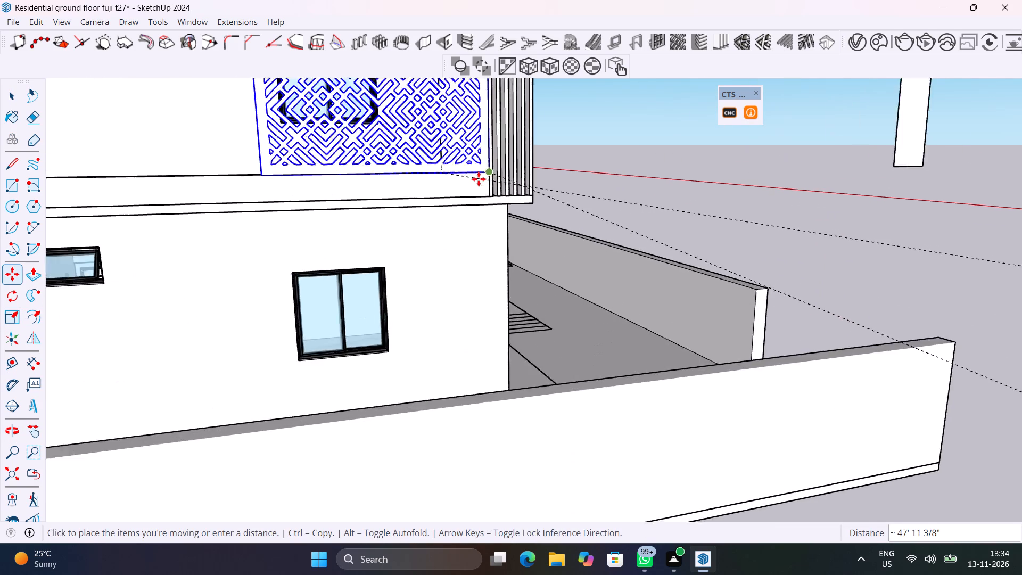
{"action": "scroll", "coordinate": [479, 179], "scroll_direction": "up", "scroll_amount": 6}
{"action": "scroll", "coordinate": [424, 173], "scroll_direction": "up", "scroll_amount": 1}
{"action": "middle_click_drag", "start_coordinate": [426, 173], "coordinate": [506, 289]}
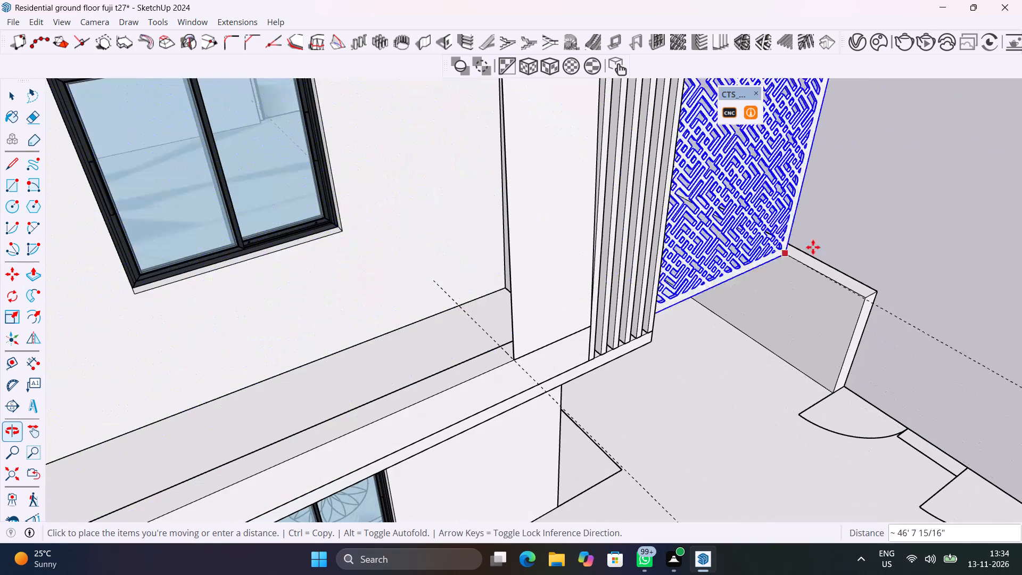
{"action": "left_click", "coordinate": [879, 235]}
Delete the plain solid panel standing on the upper-floor balcony beside the vertical fins.
{"action": "key", "text": "space"}
{"action": "left_click", "coordinate": [579, 286]}
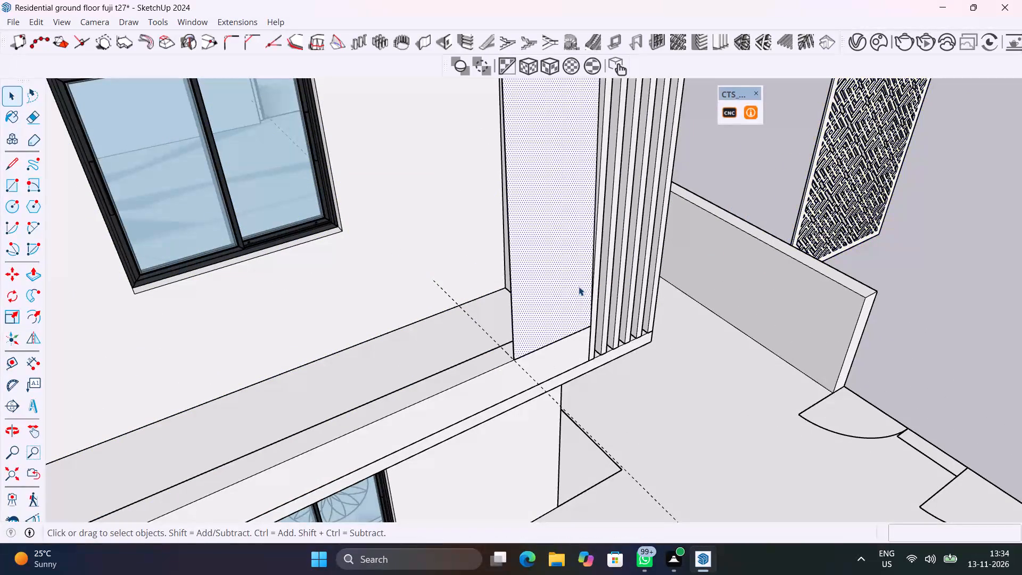
{"action": "double_click", "coordinate": [579, 286]}
{"action": "key", "text": "Delete"}
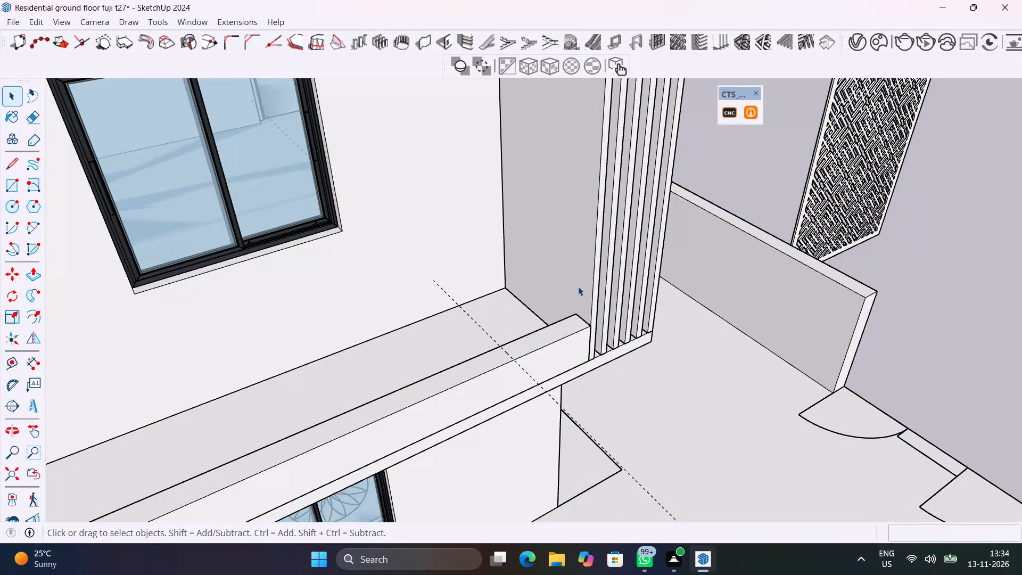
Move the CNC panel by its bottom corner about 34' 6 3/4" to the midpoint atop the balcony parapet's end, beside the fins.
{"action": "left_click", "coordinate": [861, 239]}
{"action": "scroll", "coordinate": [870, 237], "scroll_direction": "up", "scroll_amount": 6}
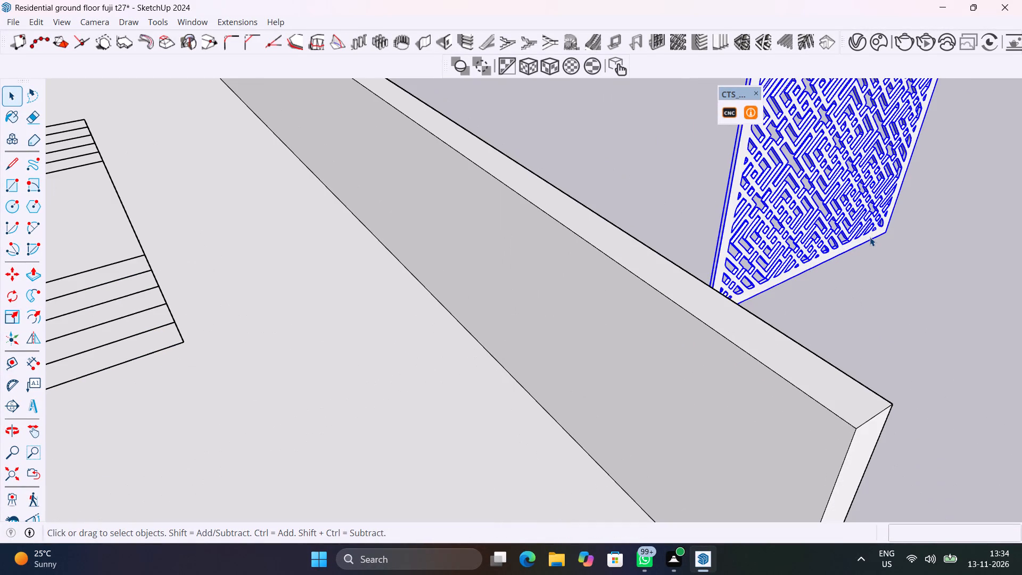
{"action": "key", "text": "m"}
{"action": "scroll", "coordinate": [889, 240], "scroll_direction": "up", "scroll_amount": 5}
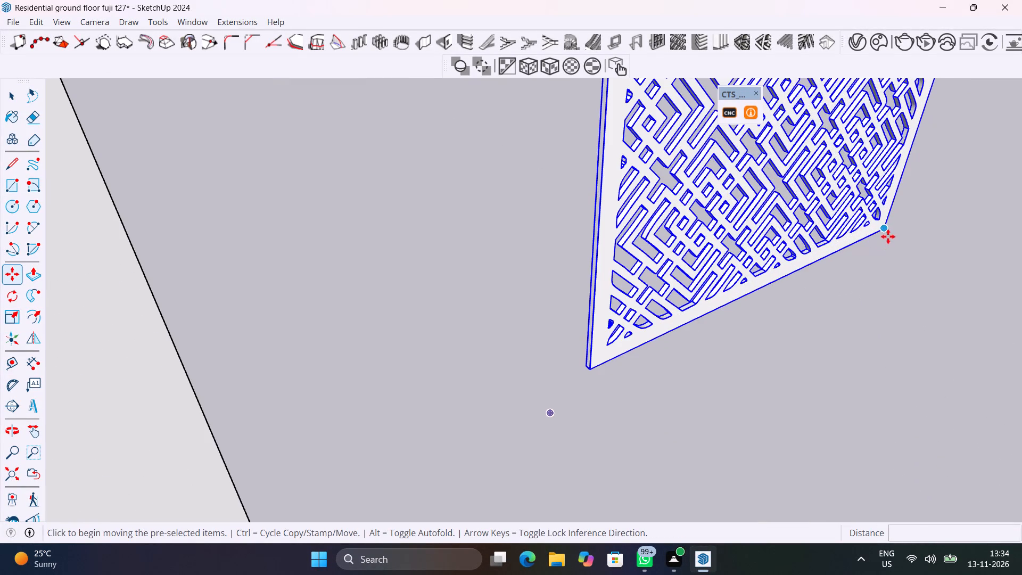
{"action": "left_click", "coordinate": [886, 232]}
{"action": "scroll", "coordinate": [691, 192], "scroll_direction": "down", "scroll_amount": 14}
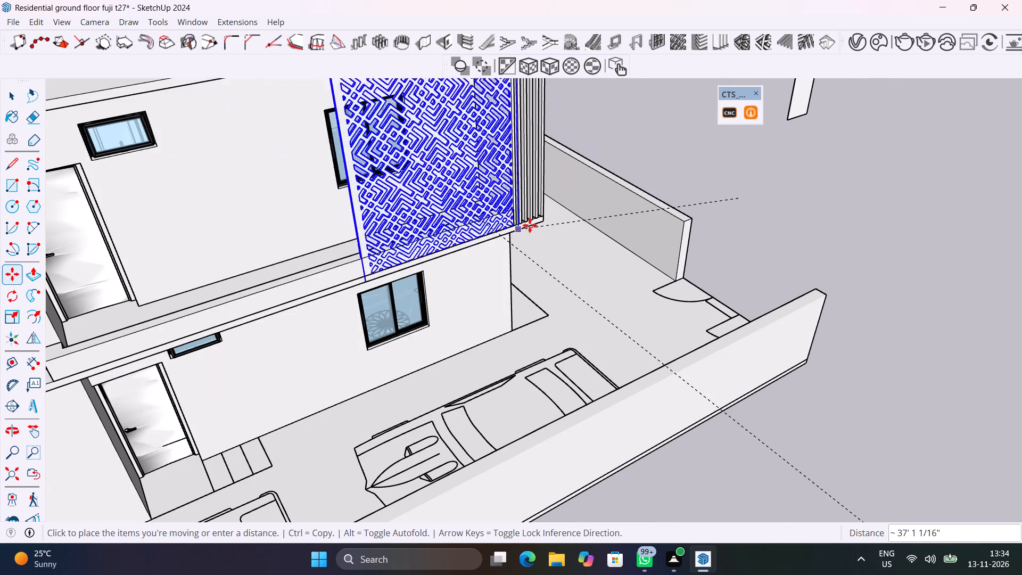
{"action": "scroll", "coordinate": [487, 208], "scroll_direction": "up", "scroll_amount": 12}
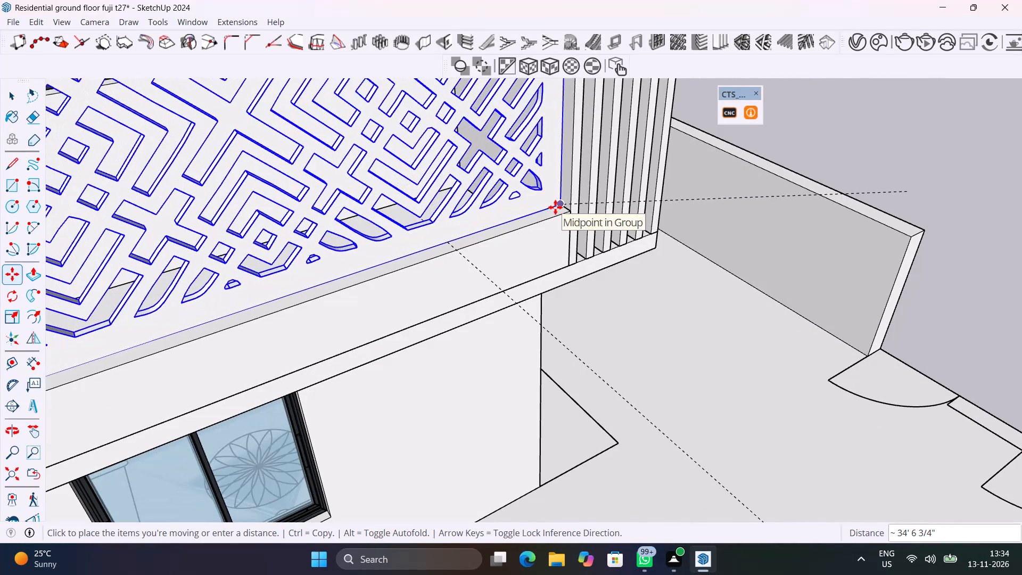
{"action": "left_click", "coordinate": [557, 207]}
{"action": "scroll", "coordinate": [563, 247], "scroll_direction": "down", "scroll_amount": 19}
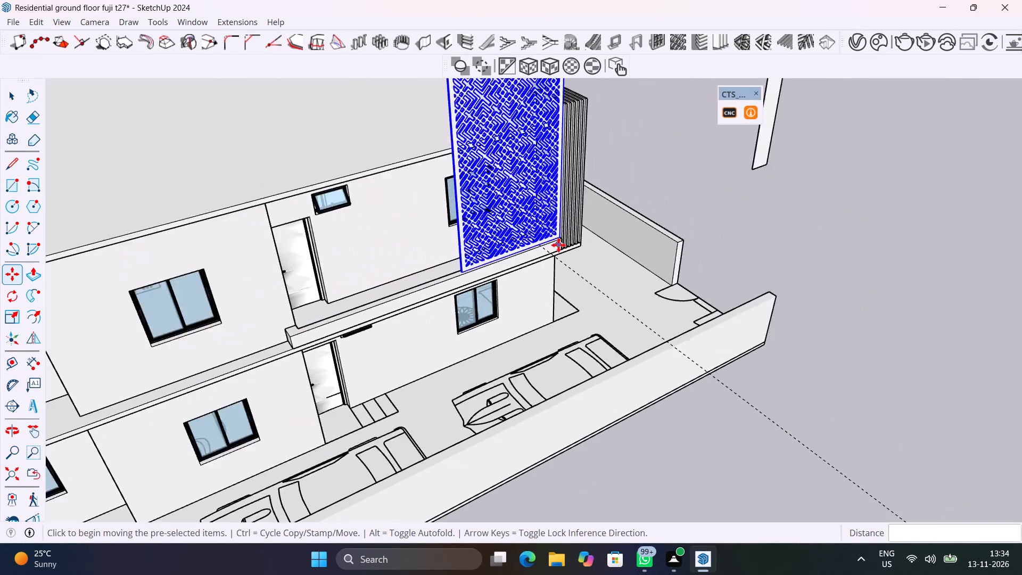
Scale the CNC panel down uniformly from its top outer corner by a factor of about 0.54, to fit under the roof slab.
{"action": "key", "text": "space"}
{"action": "middle_click_drag", "start_coordinate": [493, 195], "coordinate": [483, 277], "text": "shift"}
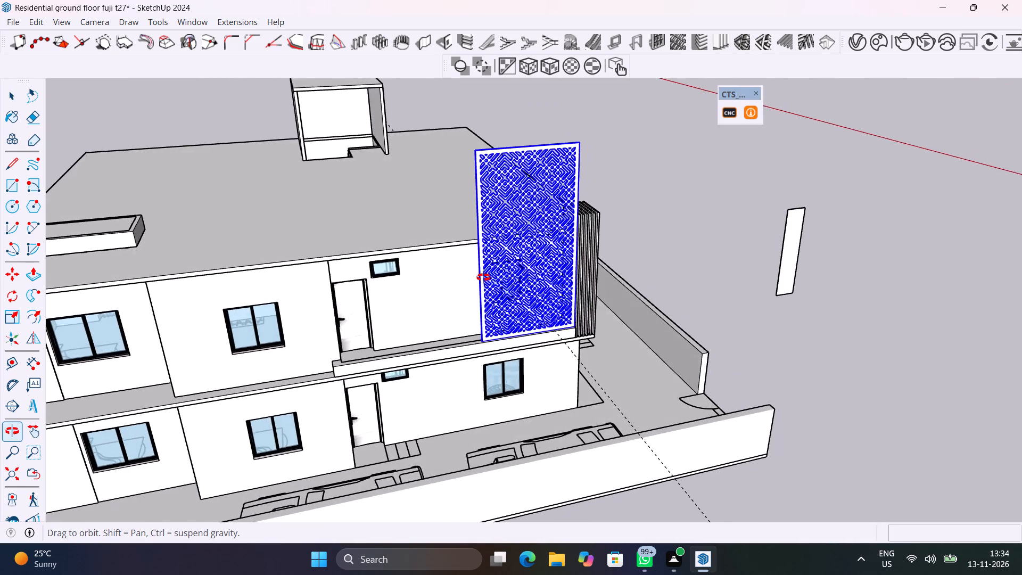
{"action": "middle_click_drag", "start_coordinate": [483, 277], "coordinate": [470, 280], "text": "shift"}
{"action": "left_click", "coordinate": [544, 195]}
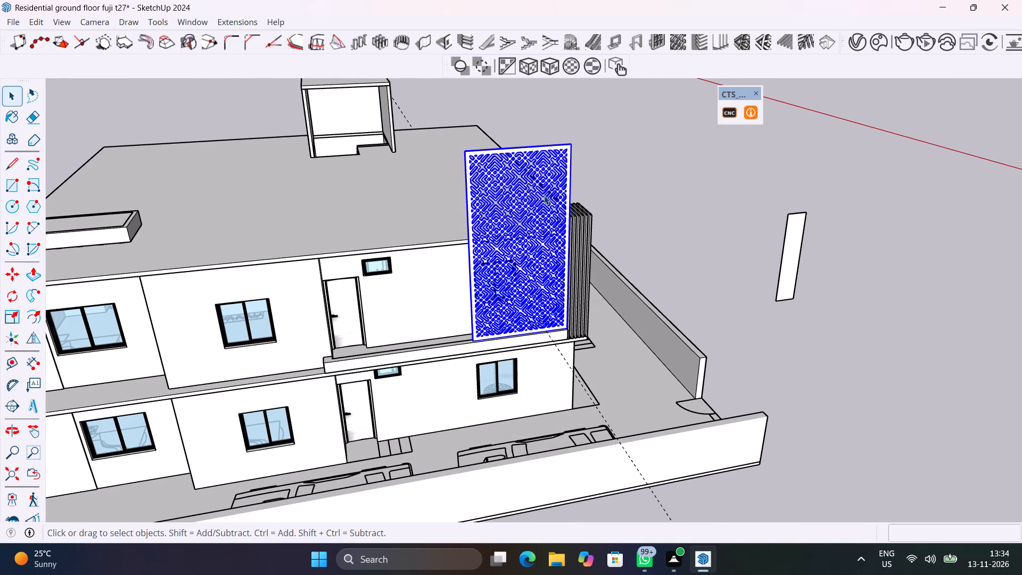
{"action": "key", "text": "s"}
{"action": "left_click", "coordinate": [467, 151]}
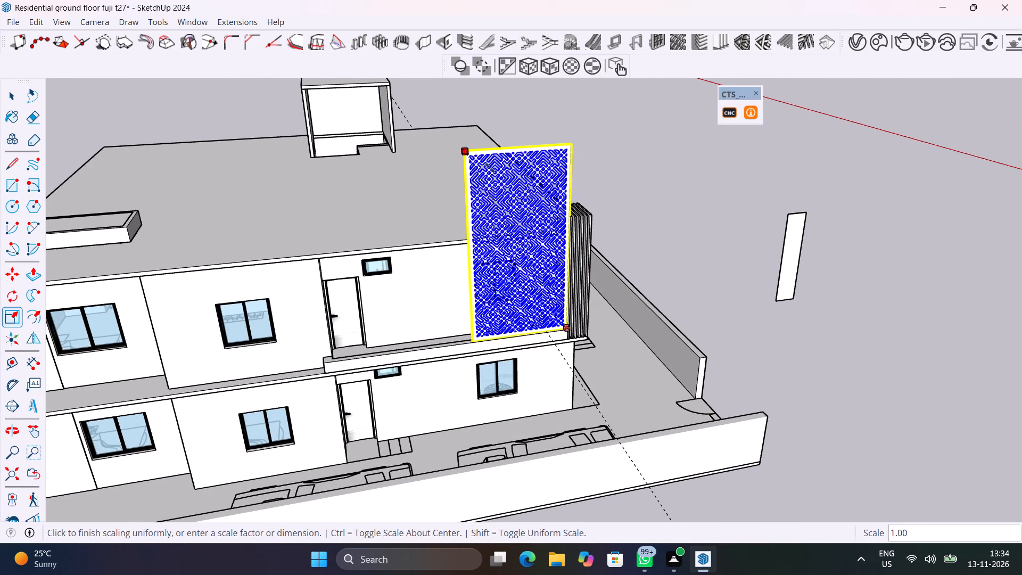
{"action": "scroll", "coordinate": [533, 239], "scroll_direction": "up", "scroll_amount": 6}
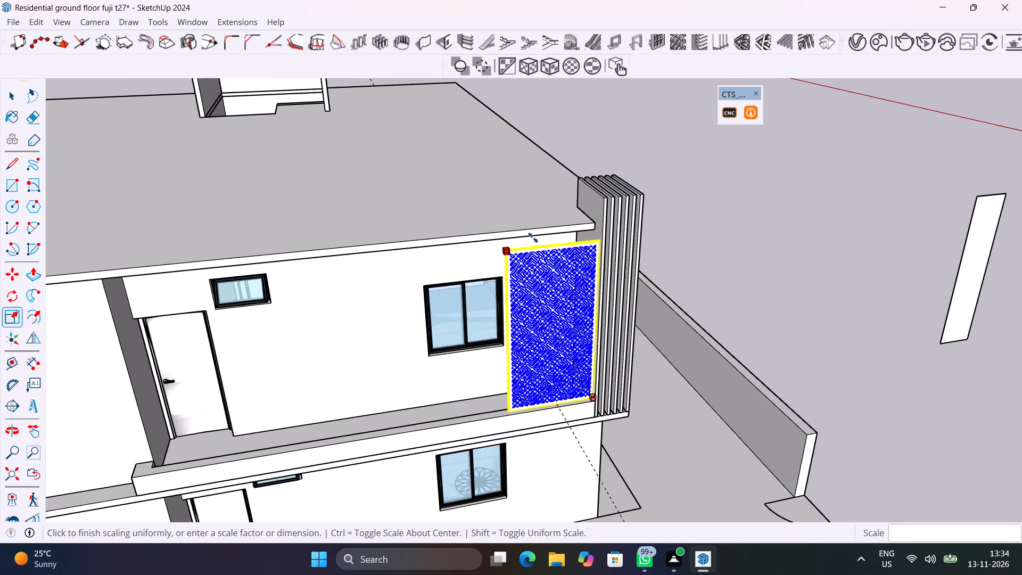
{"action": "left_click", "coordinate": [505, 237]}
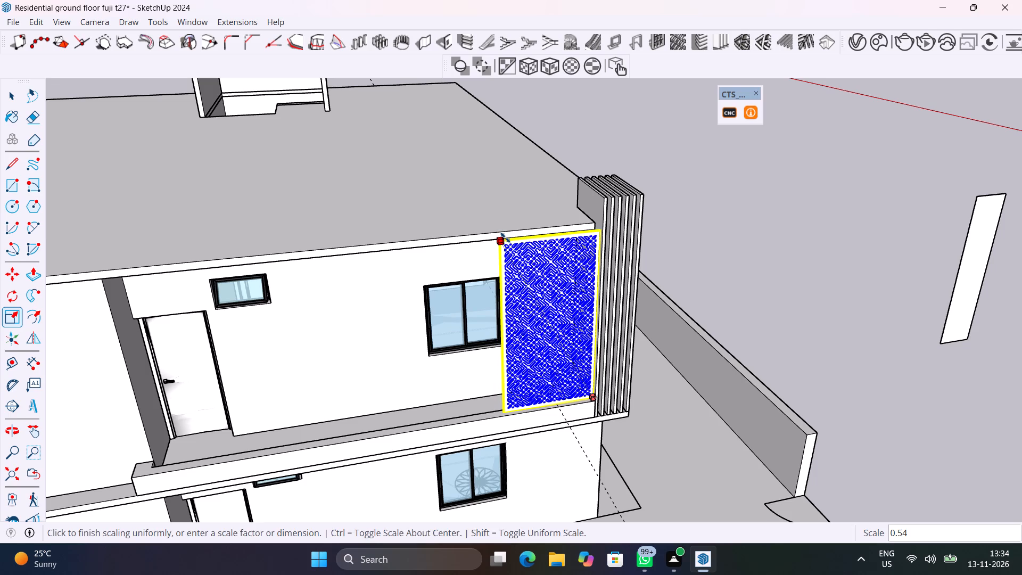
{"action": "key", "text": "space"}
{"action": "left_click", "coordinate": [718, 251]}
Inspect the fitted CNC panel up close and close the floating CNC extension toolbar.
{"action": "middle_click_drag", "start_coordinate": [650, 286], "coordinate": [572, 204]}
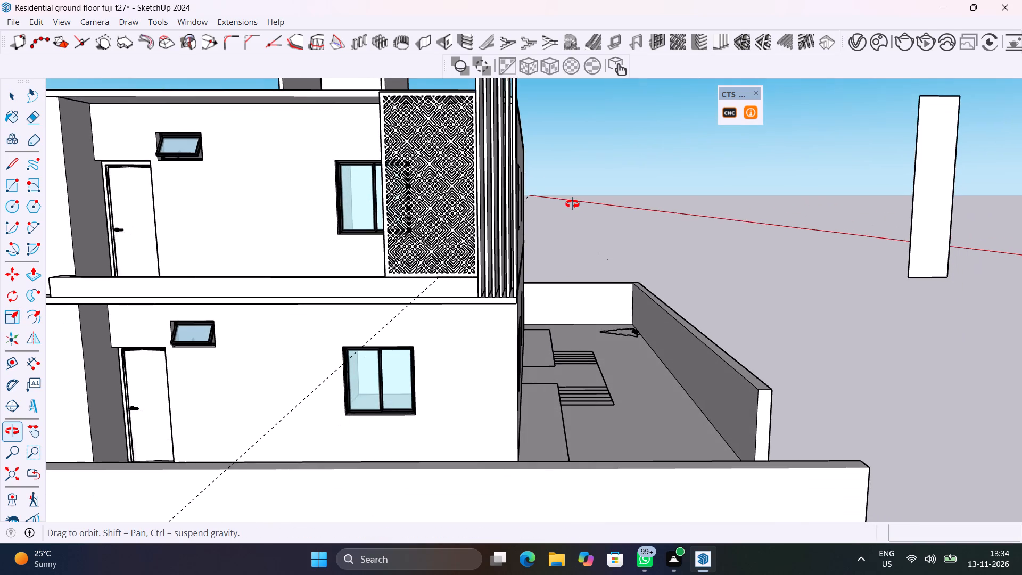
{"action": "middle_click_drag", "start_coordinate": [572, 204], "coordinate": [617, 223]}
{"action": "scroll", "coordinate": [497, 211], "scroll_direction": "up", "scroll_amount": 12}
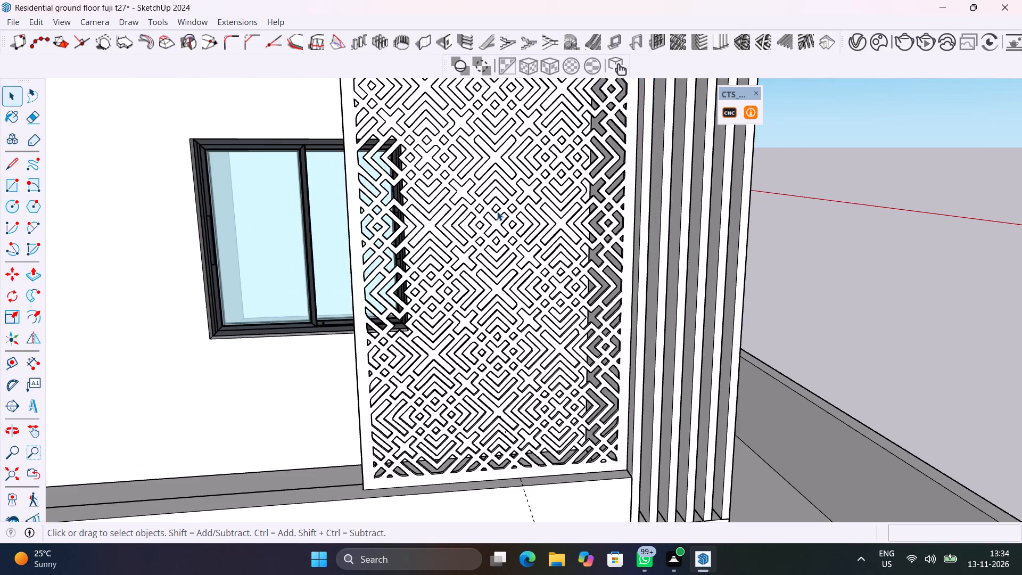
{"action": "scroll", "coordinate": [497, 211], "scroll_direction": "up", "scroll_amount": 3}
{"action": "middle_click_drag", "start_coordinate": [492, 225], "coordinate": [668, 280]}
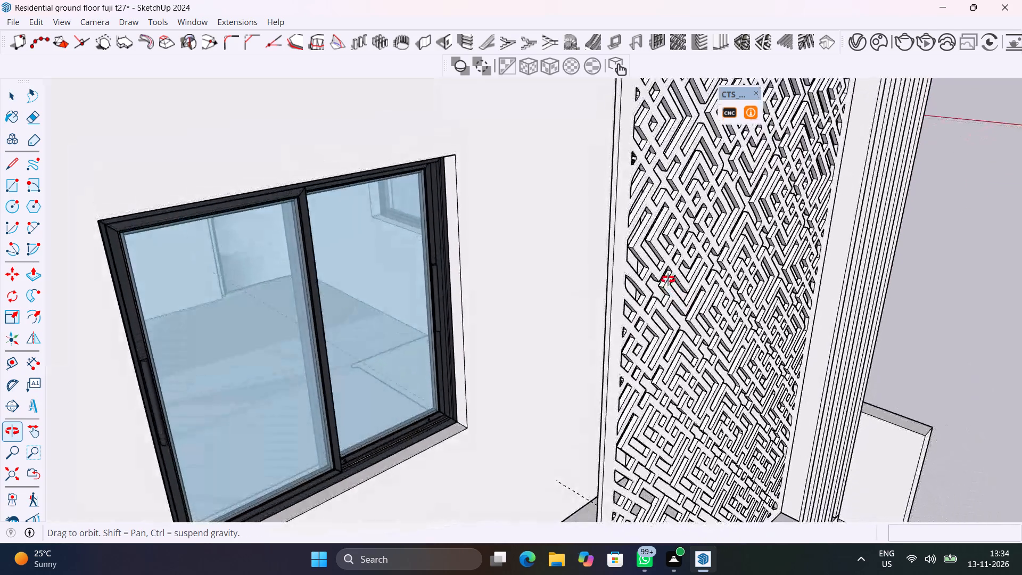
{"action": "middle_click_drag", "start_coordinate": [668, 280], "coordinate": [638, 322]}
{"action": "left_click", "coordinate": [757, 94]}
Inside the roof slab group, Push/Pull the front edge face outward about 9 7/16" over the CNC panel, and leave the group.
{"action": "scroll", "coordinate": [592, 187], "scroll_direction": "down", "scroll_amount": 2}
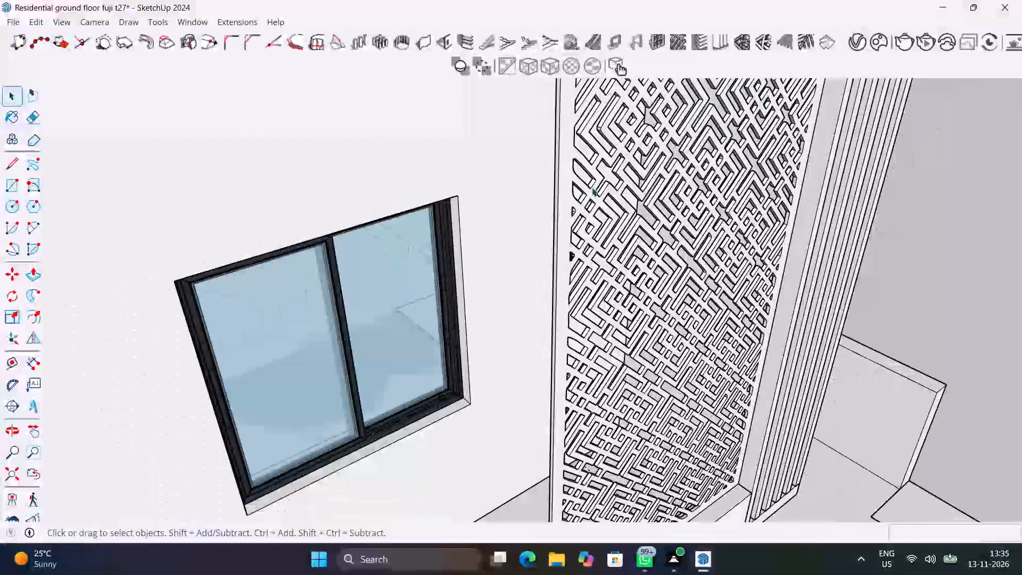
{"action": "scroll", "coordinate": [592, 187], "scroll_direction": "down", "scroll_amount": 10}
{"action": "middle_click_drag", "start_coordinate": [587, 206], "coordinate": [505, 238]}
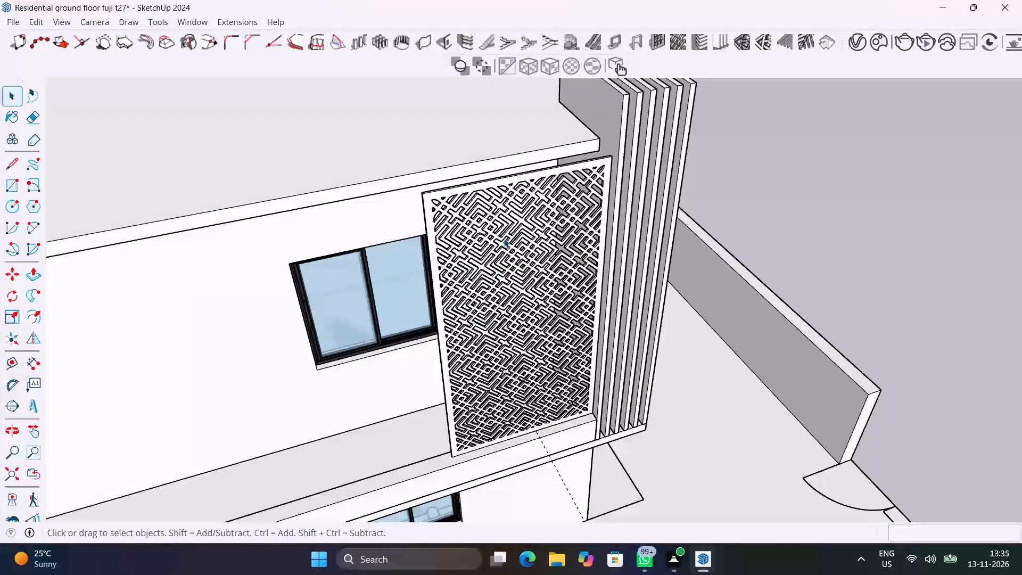
{"action": "scroll", "coordinate": [425, 211], "scroll_direction": "down", "scroll_amount": 16}
{"action": "middle_click_drag", "start_coordinate": [197, 261], "coordinate": [349, 144]}
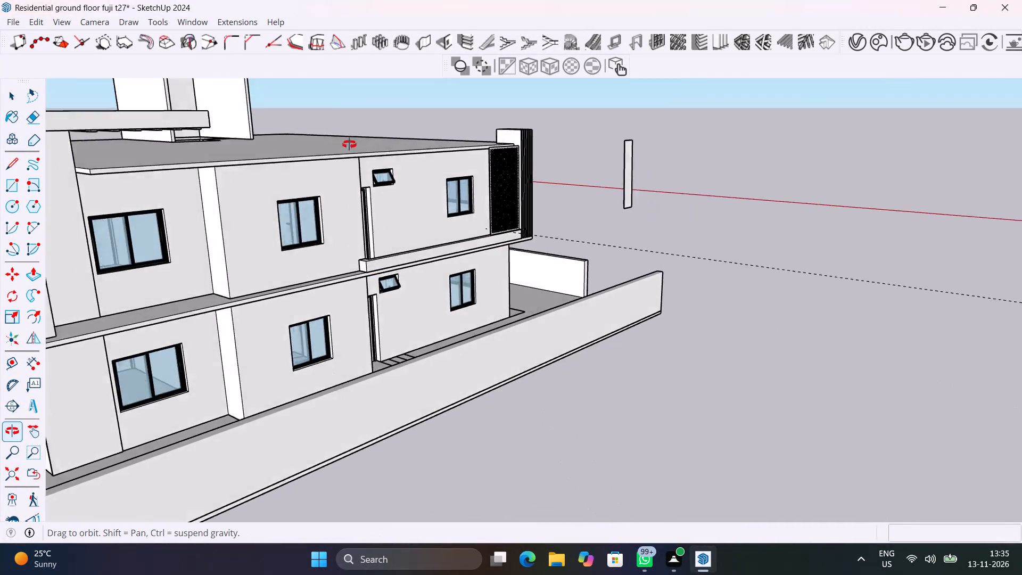
{"action": "middle_click_drag", "start_coordinate": [349, 144], "coordinate": [442, 201]}
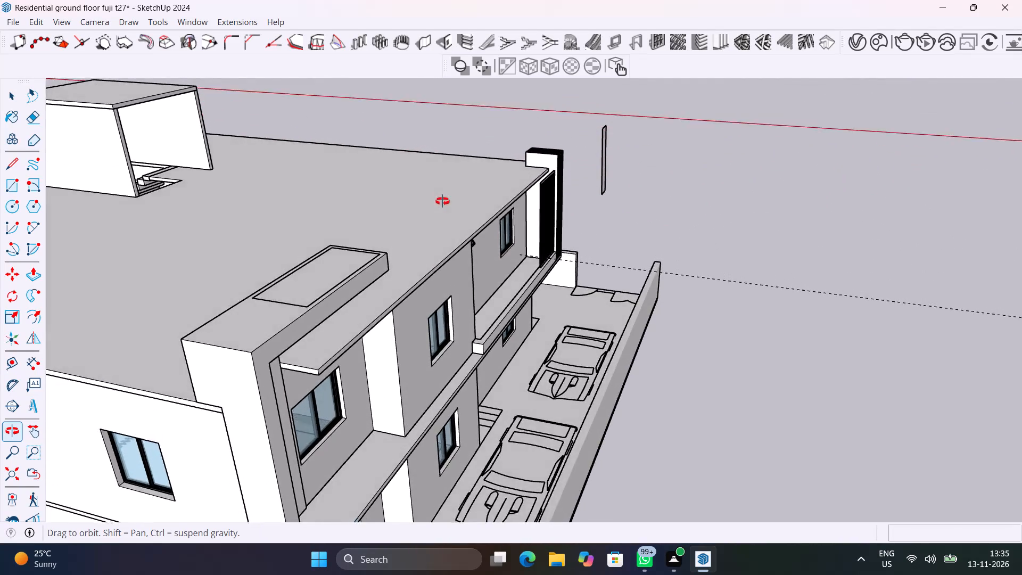
{"action": "middle_click_drag", "start_coordinate": [442, 201], "coordinate": [438, 236]}
{"action": "scroll", "coordinate": [516, 235], "scroll_direction": "up", "scroll_amount": 12}
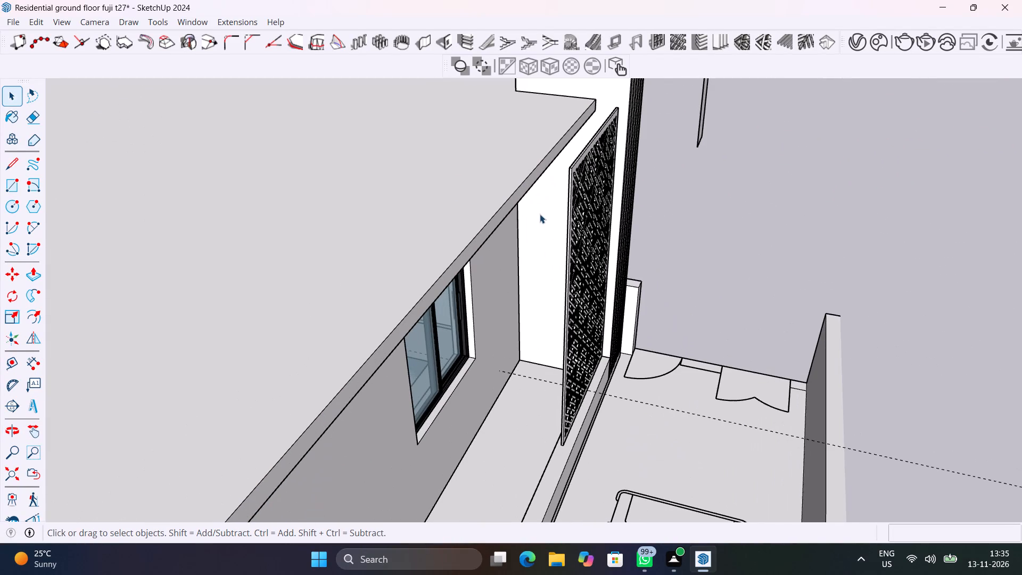
{"action": "left_click", "coordinate": [535, 176]}
{"action": "scroll", "coordinate": [535, 176], "scroll_direction": "up", "scroll_amount": 6}
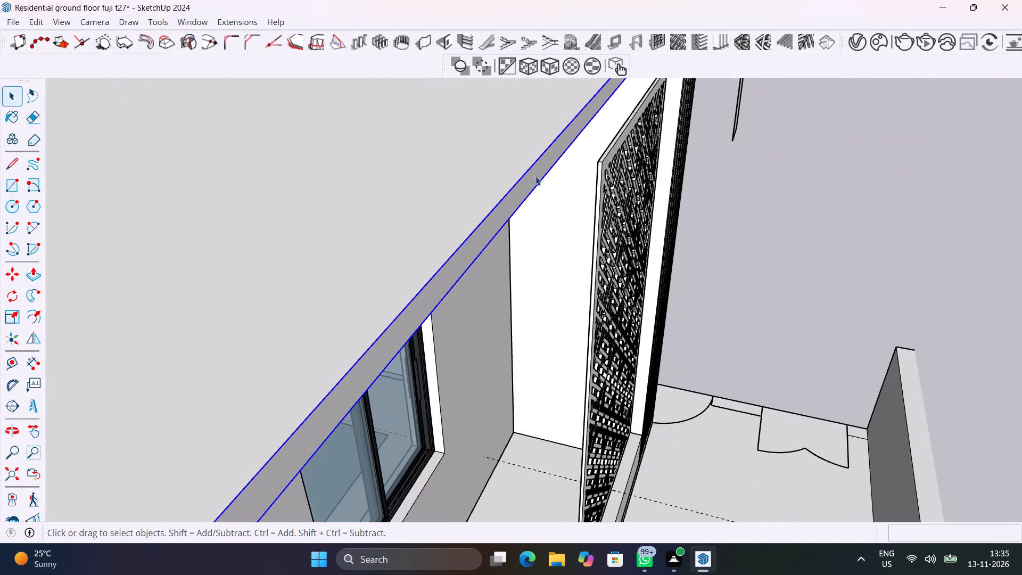
{"action": "double_click", "coordinate": [535, 176]}
{"action": "left_click", "coordinate": [535, 176]}
{"action": "scroll", "coordinate": [535, 175], "scroll_direction": "down", "scroll_amount": 9}
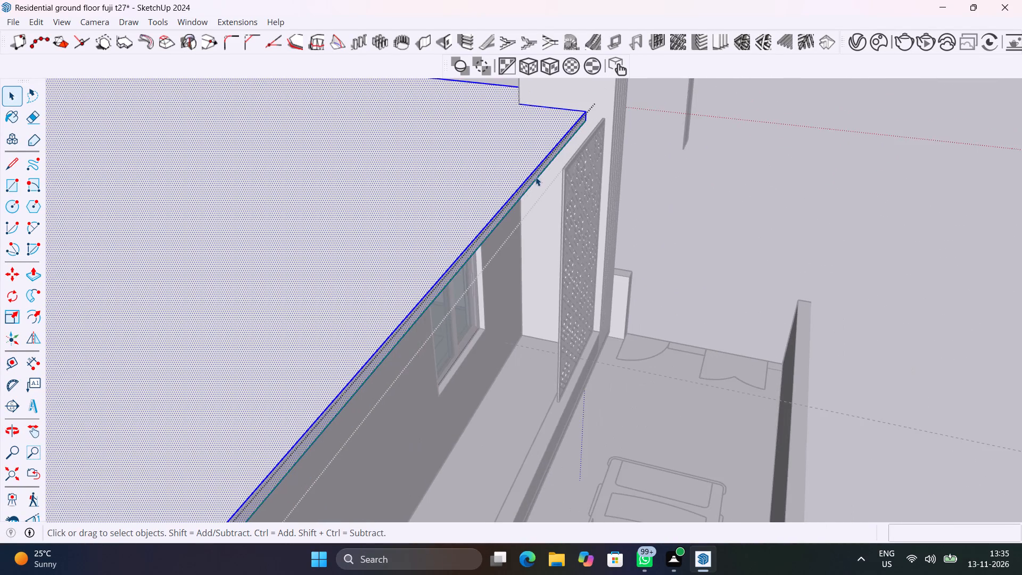
{"action": "scroll", "coordinate": [536, 176], "scroll_direction": "up", "scroll_amount": 6}
{"action": "left_click", "coordinate": [538, 177]}
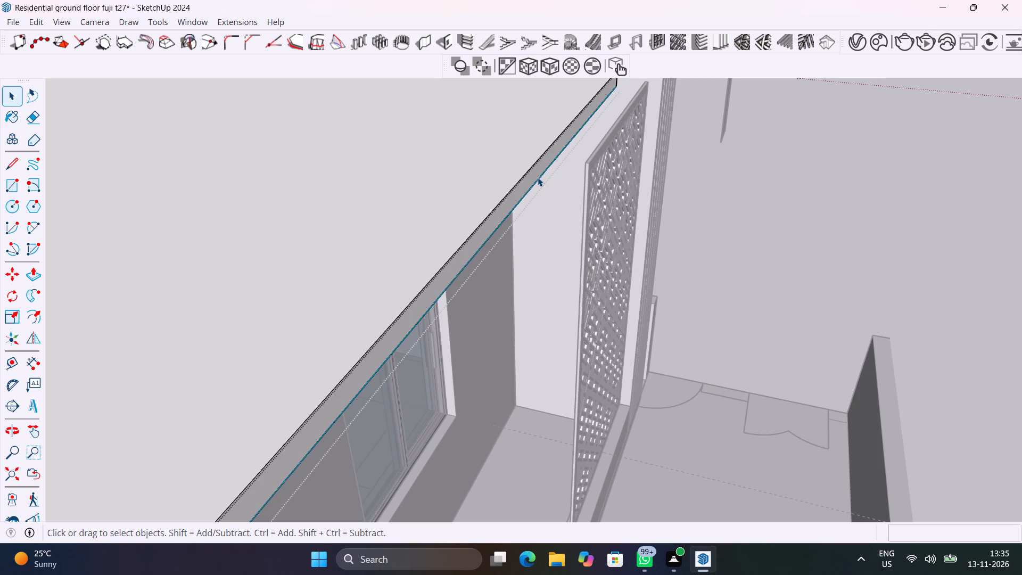
{"action": "key", "text": "p"}
{"action": "left_click", "coordinate": [538, 177]}
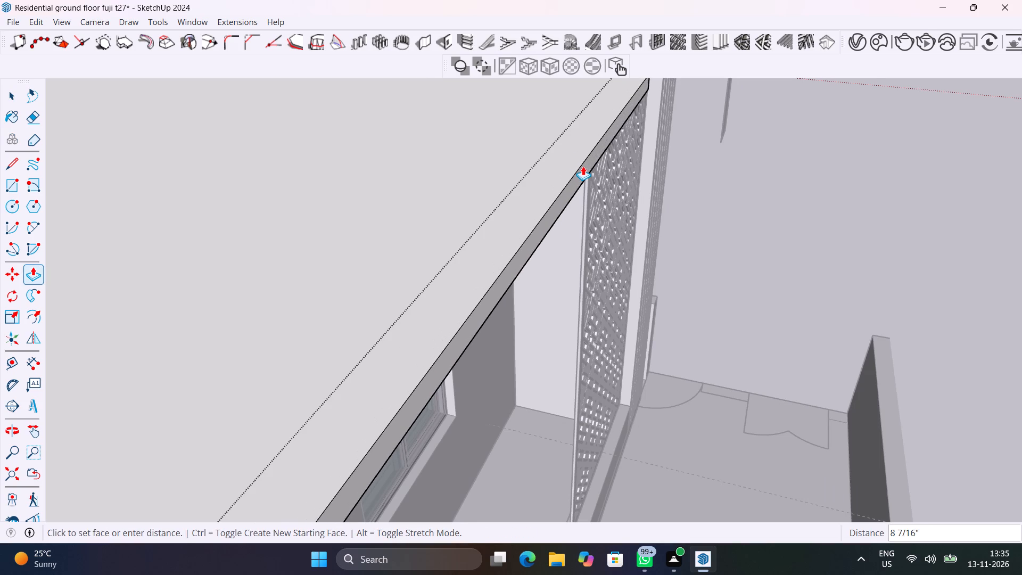
{"action": "left_click", "coordinate": [588, 167]}
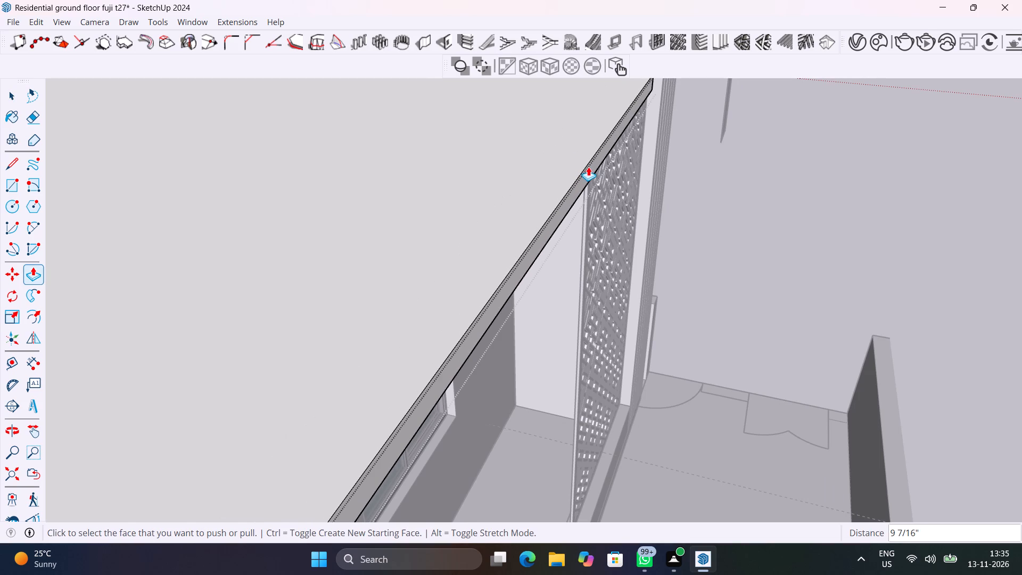
{"action": "key", "text": "space"}
{"action": "scroll", "coordinate": [588, 175], "scroll_direction": "down", "scroll_amount": 7}
{"action": "middle_click_drag", "start_coordinate": [591, 217], "coordinate": [423, 192]}
{"action": "scroll", "coordinate": [423, 192], "scroll_direction": "up", "scroll_amount": 1}
{"action": "scroll", "coordinate": [478, 209], "scroll_direction": "down", "scroll_amount": 7}
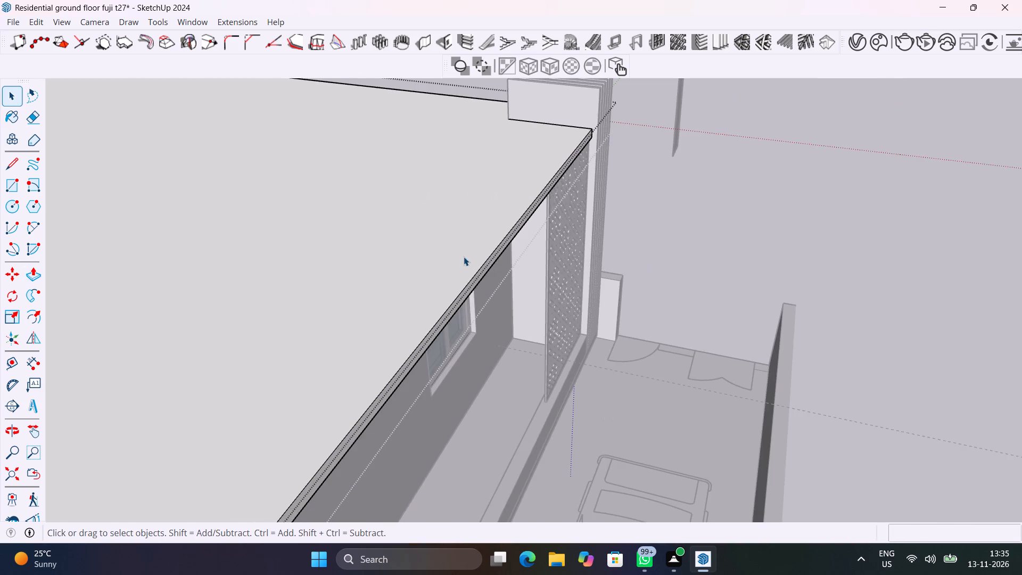
{"action": "middle_click_drag", "start_coordinate": [464, 256], "coordinate": [250, 216]}
{"action": "left_click", "coordinate": [767, 151]}
Scale the CNC panel uniformly by about 0.99 from its top corner away from the fins, fitting it to the roof slab's underside.
{"action": "scroll", "coordinate": [498, 196], "scroll_direction": "up", "scroll_amount": 5}
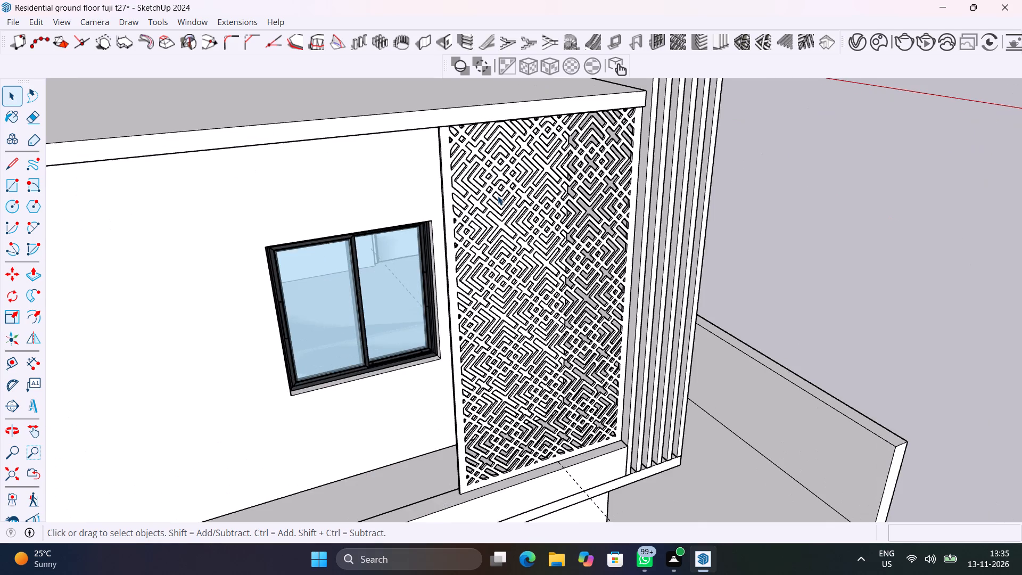
{"action": "middle_click_drag", "start_coordinate": [499, 195], "coordinate": [447, 89]}
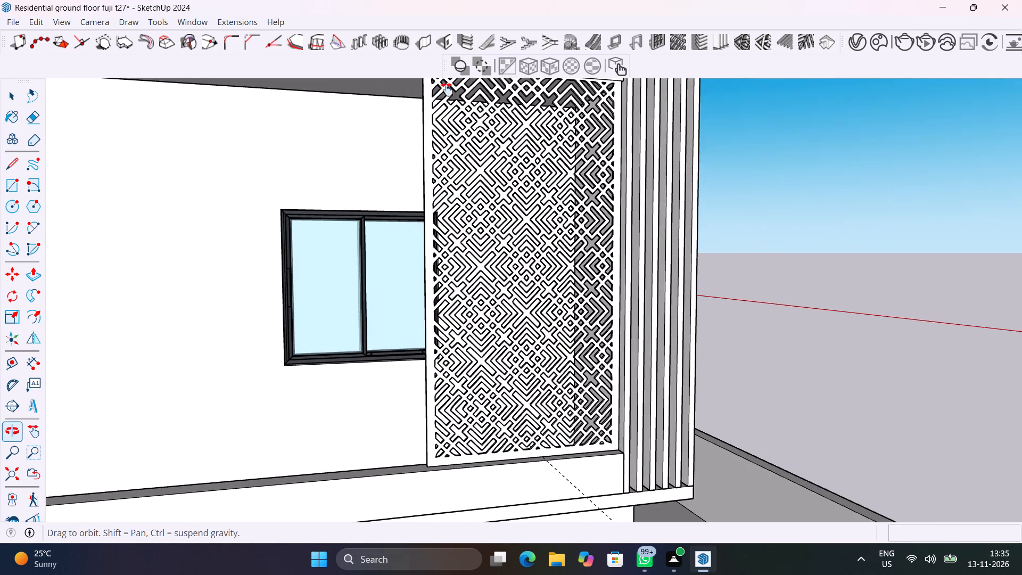
{"action": "middle_click_drag", "start_coordinate": [447, 89], "coordinate": [432, 187]}
{"action": "left_click", "coordinate": [477, 228]}
{"action": "scroll", "coordinate": [478, 228], "scroll_direction": "up", "scroll_amount": 5}
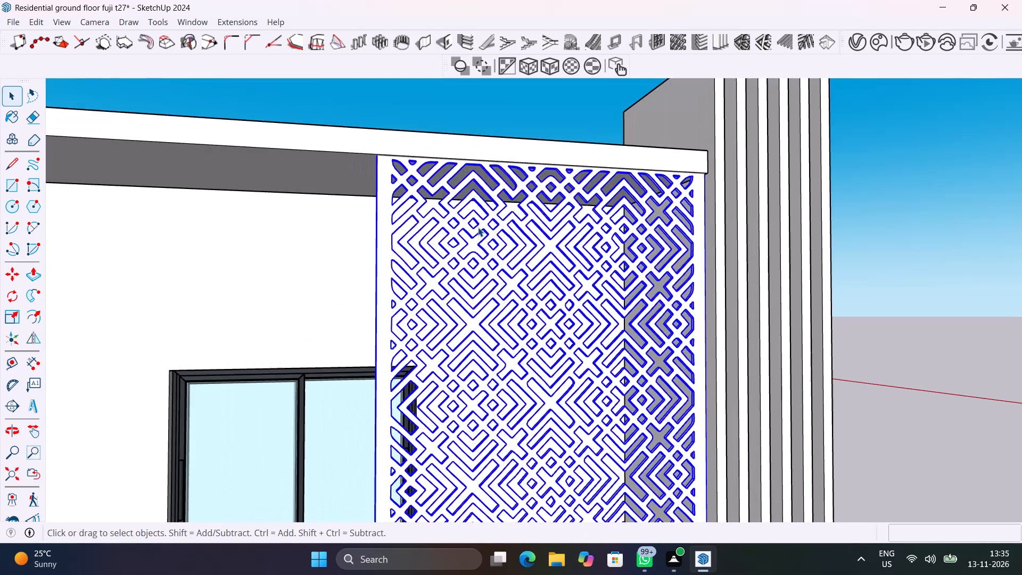
{"action": "key", "text": "s"}
{"action": "left_click", "coordinate": [376, 144]}
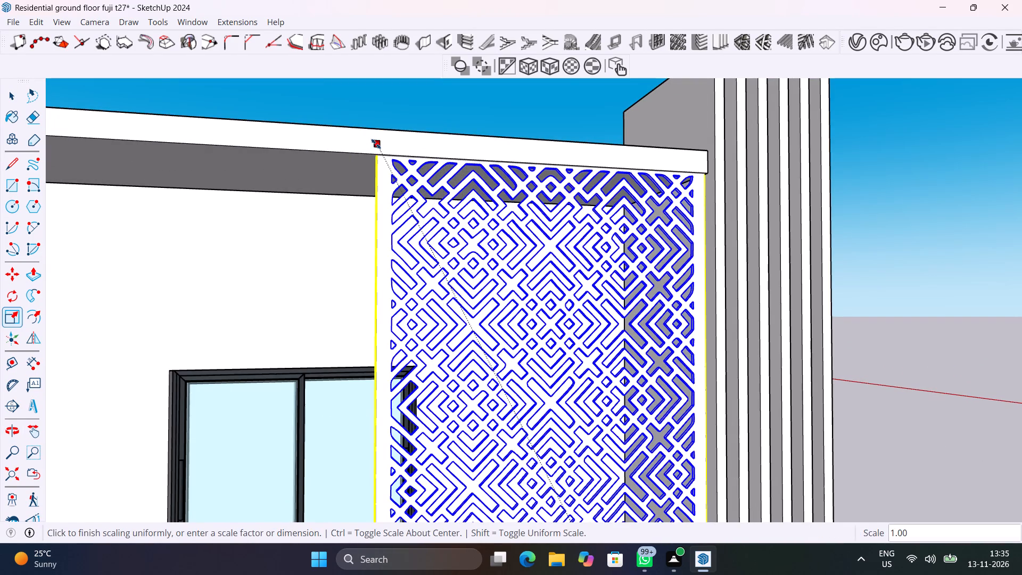
{"action": "scroll", "coordinate": [386, 157], "scroll_direction": "up", "scroll_amount": 5}
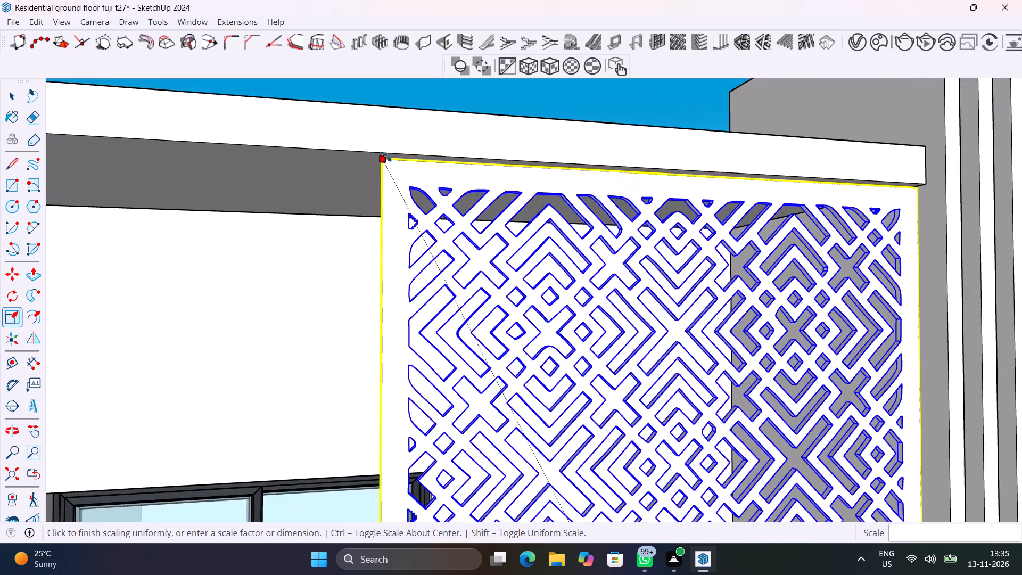
{"action": "scroll", "coordinate": [386, 157], "scroll_direction": "up", "scroll_amount": 5}
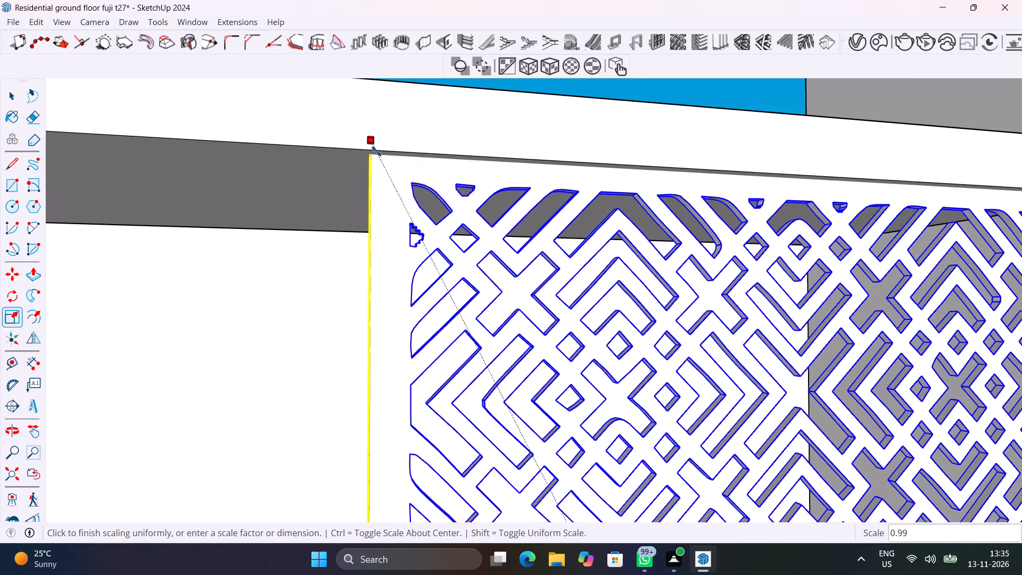
{"action": "left_click", "coordinate": [378, 154]}
{"action": "scroll", "coordinate": [296, 165], "scroll_direction": "down", "scroll_amount": 15}
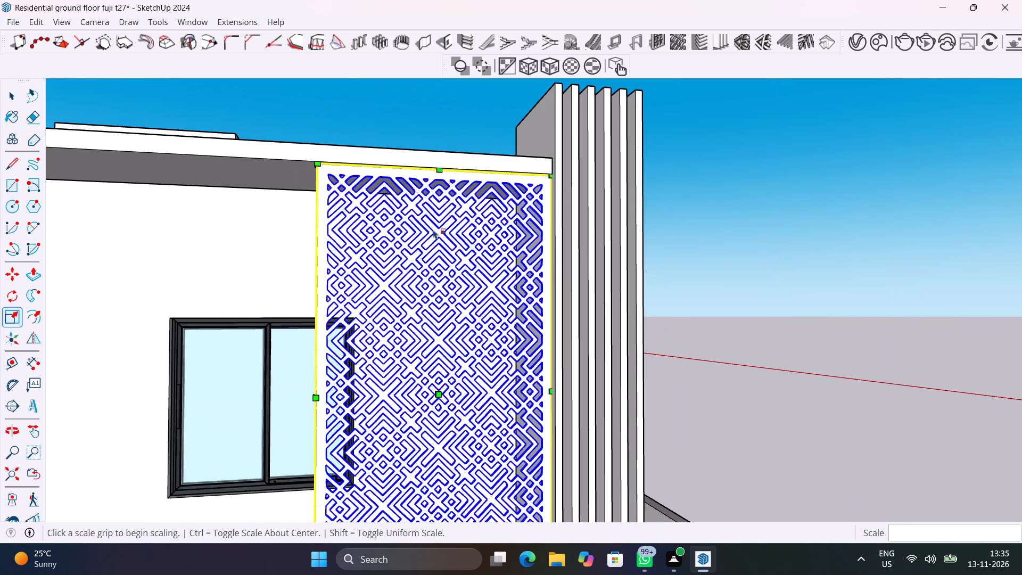
{"action": "key", "text": "space"}
{"action": "left_click", "coordinate": [727, 187]}
Delete the leftover blank rectangular face standing apart from the house.
{"action": "scroll", "coordinate": [560, 264], "scroll_direction": "down", "scroll_amount": 7}
{"action": "middle_click_drag", "start_coordinate": [560, 271], "coordinate": [451, 153], "text": "shift"}
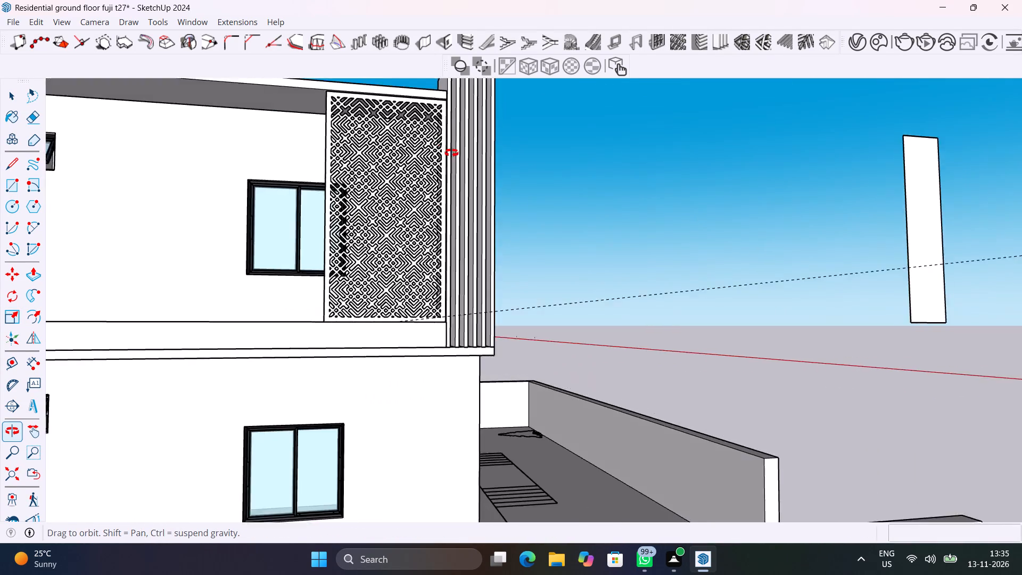
{"action": "middle_click_drag", "start_coordinate": [451, 153], "coordinate": [489, 165], "text": "shift"}
{"action": "scroll", "coordinate": [489, 166], "scroll_direction": "down", "scroll_amount": 10}
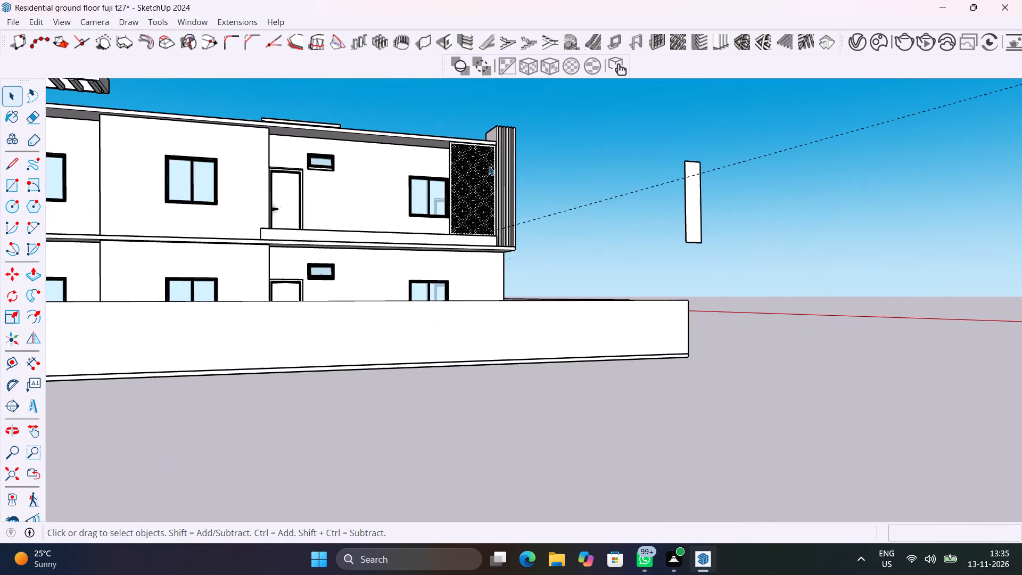
{"action": "middle_click_drag", "start_coordinate": [505, 210], "coordinate": [458, 274]}
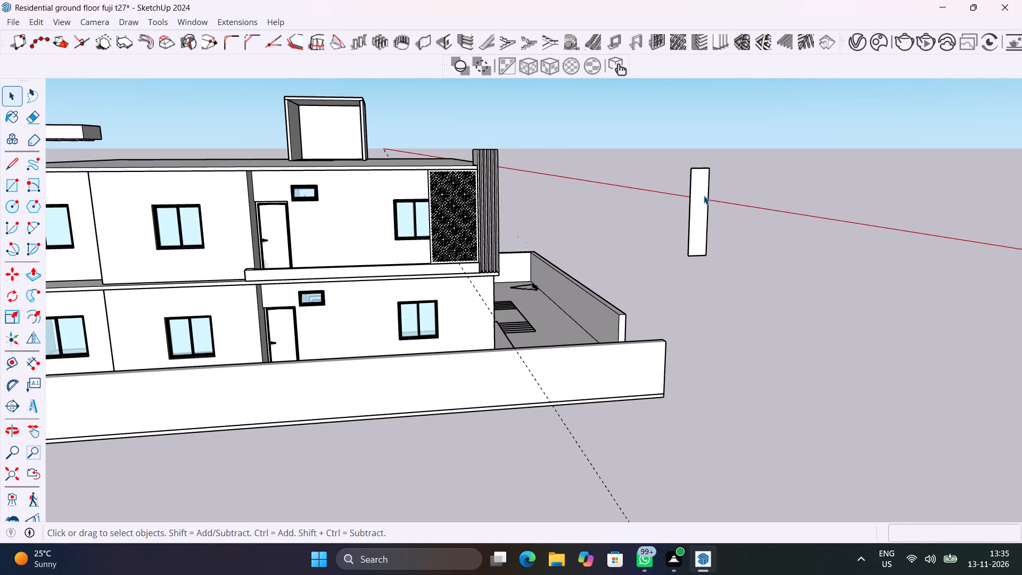
{"action": "left_click", "coordinate": [704, 195]}
{"action": "triple_click", "coordinate": [704, 195]}
{"action": "left_click", "coordinate": [704, 195]}
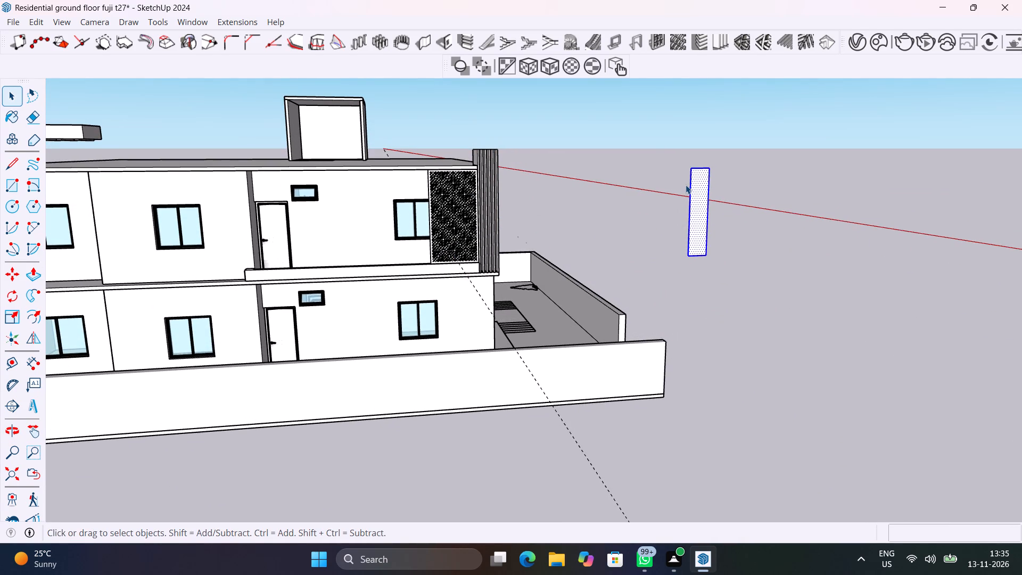
{"action": "key", "text": "Delete"}
Examine the whole house and the fitted CNC panel from several angles, checking the panel's thickness and alignment with the roof slab.
{"action": "scroll", "coordinate": [686, 185], "scroll_direction": "down", "scroll_amount": 8}
{"action": "scroll", "coordinate": [452, 238], "scroll_direction": "down", "scroll_amount": 2}
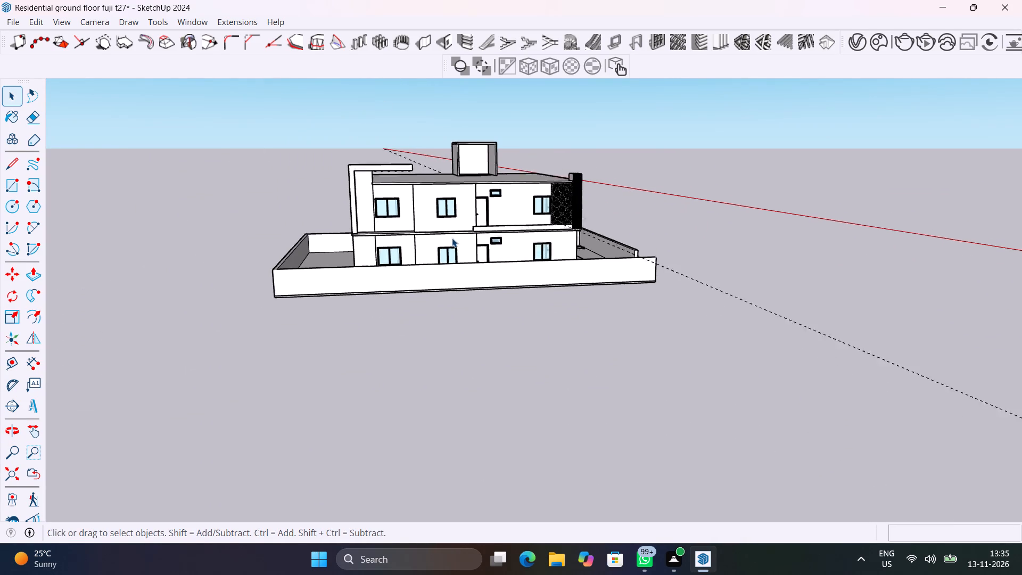
{"action": "scroll", "coordinate": [452, 238], "scroll_direction": "down", "scroll_amount": 2}
{"action": "middle_click_drag", "start_coordinate": [517, 234], "coordinate": [416, 242]}
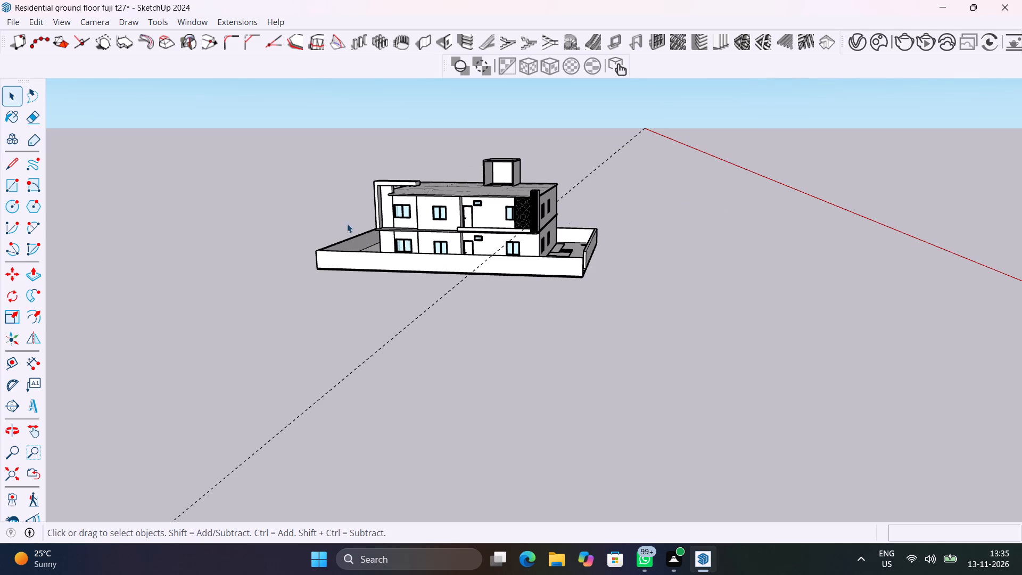
{"action": "scroll", "coordinate": [449, 200], "scroll_direction": "up", "scroll_amount": 10}
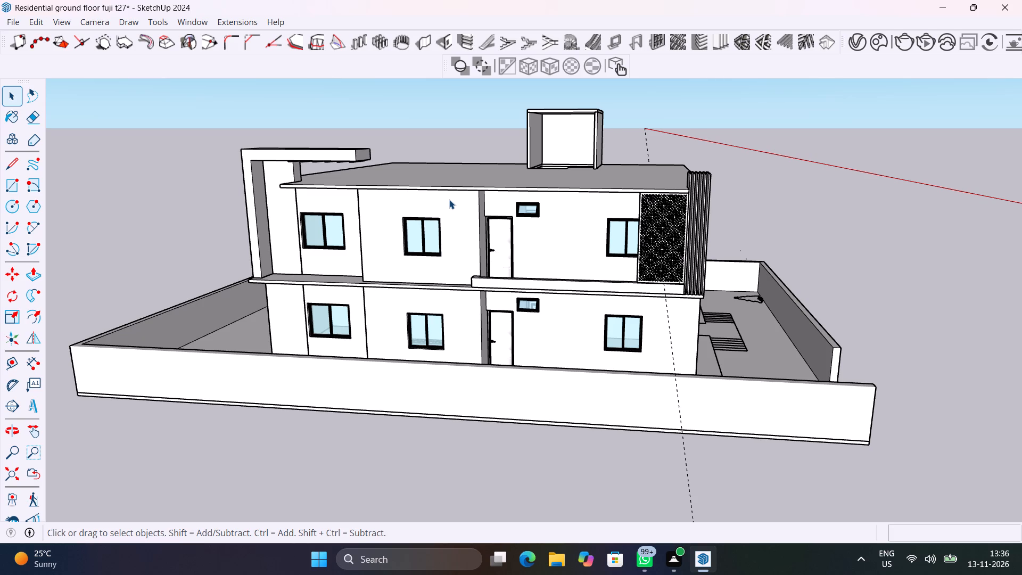
{"action": "scroll", "coordinate": [449, 200], "scroll_direction": "up", "scroll_amount": 1}
{"action": "scroll", "coordinate": [723, 253], "scroll_direction": "up", "scroll_amount": 6}
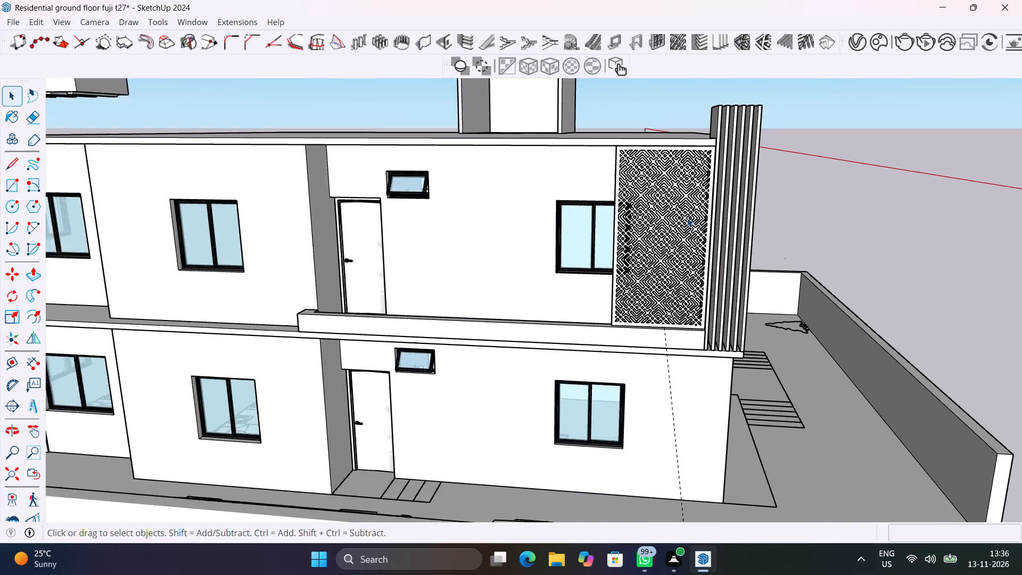
{"action": "scroll", "coordinate": [687, 218], "scroll_direction": "up", "scroll_amount": 5}
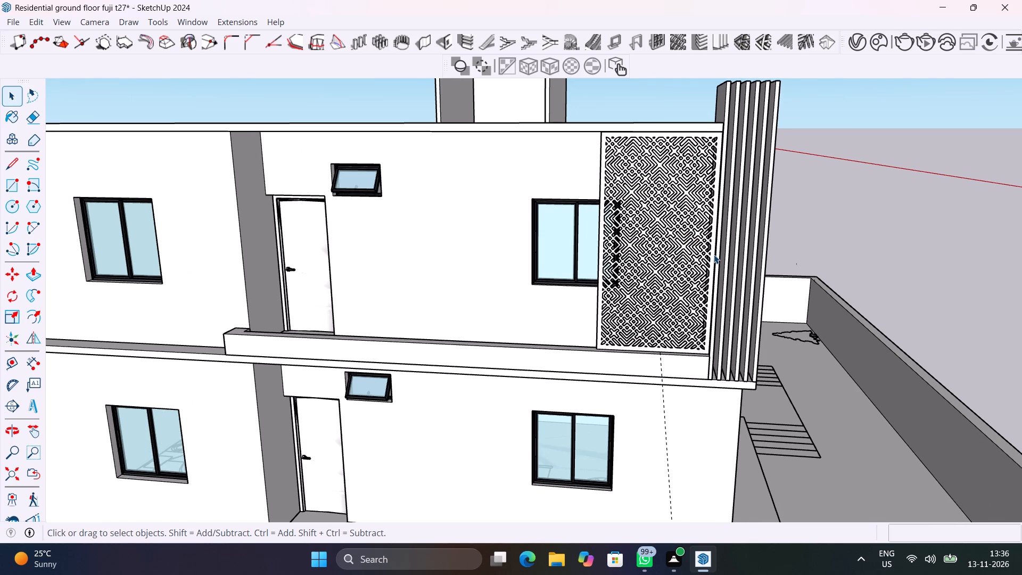
{"action": "scroll", "coordinate": [714, 254], "scroll_direction": "up", "scroll_amount": 5}
{"action": "middle_click_drag", "start_coordinate": [714, 254], "coordinate": [548, 237]}
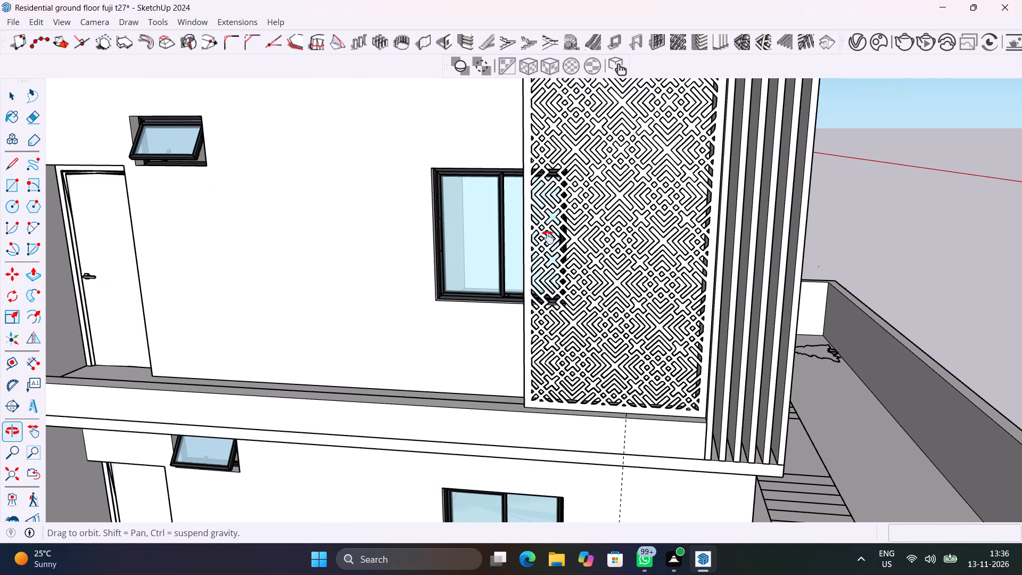
{"action": "middle_click_drag", "start_coordinate": [548, 237], "coordinate": [944, 348]}
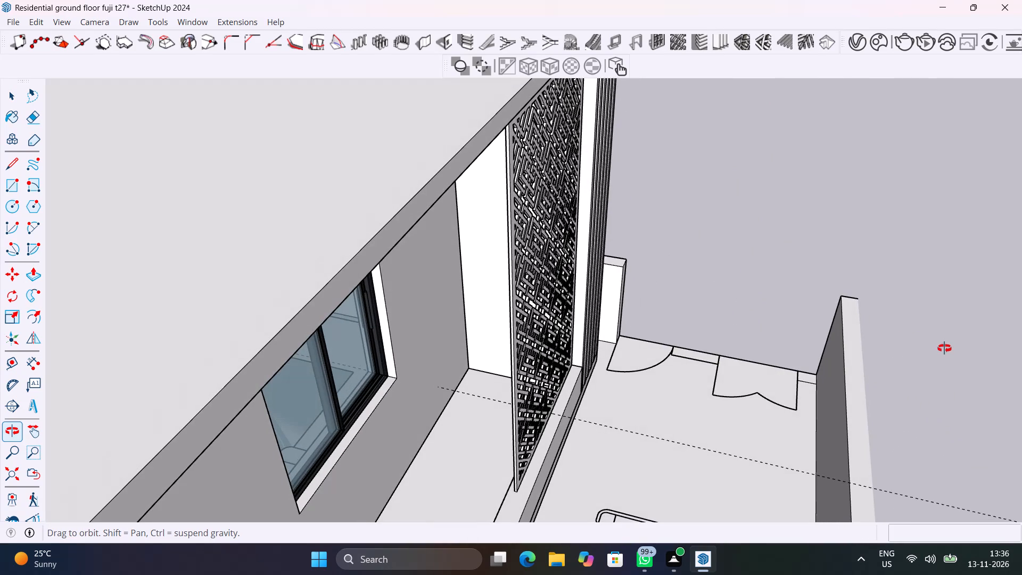
{"action": "middle_click_drag", "start_coordinate": [944, 348], "coordinate": [674, 342]}
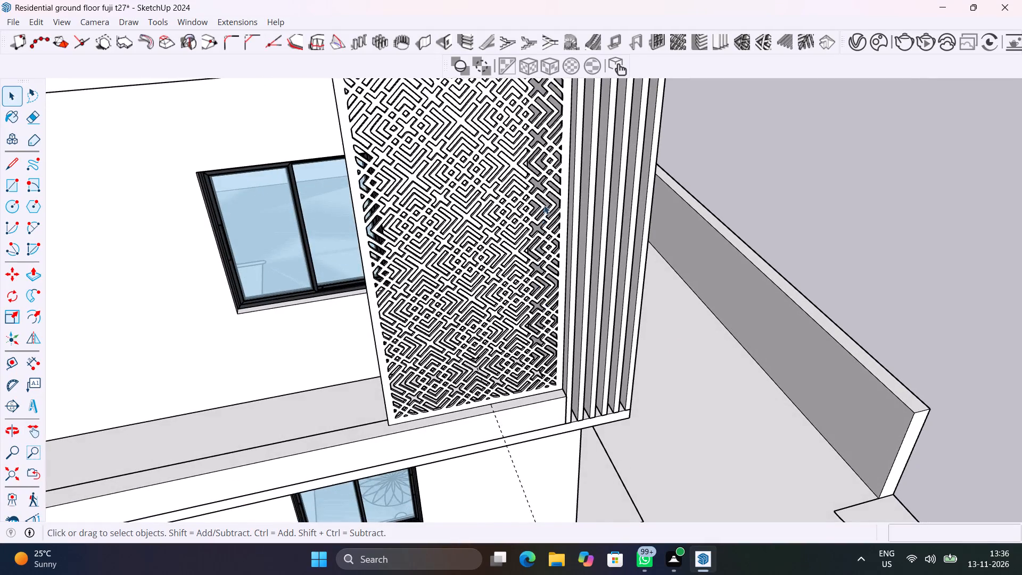
Inside the CNC panel group, Push/Pull the patterned front face outward about 1 3/16" to thicken the panel, and leave the group.
{"action": "scroll", "coordinate": [545, 203], "scroll_direction": "up", "scroll_amount": 5}
{"action": "scroll", "coordinate": [468, 204], "scroll_direction": "up", "scroll_amount": 1, "text": "shift"}
{"action": "middle_click_drag", "start_coordinate": [471, 205], "coordinate": [824, 428], "text": "shift"}
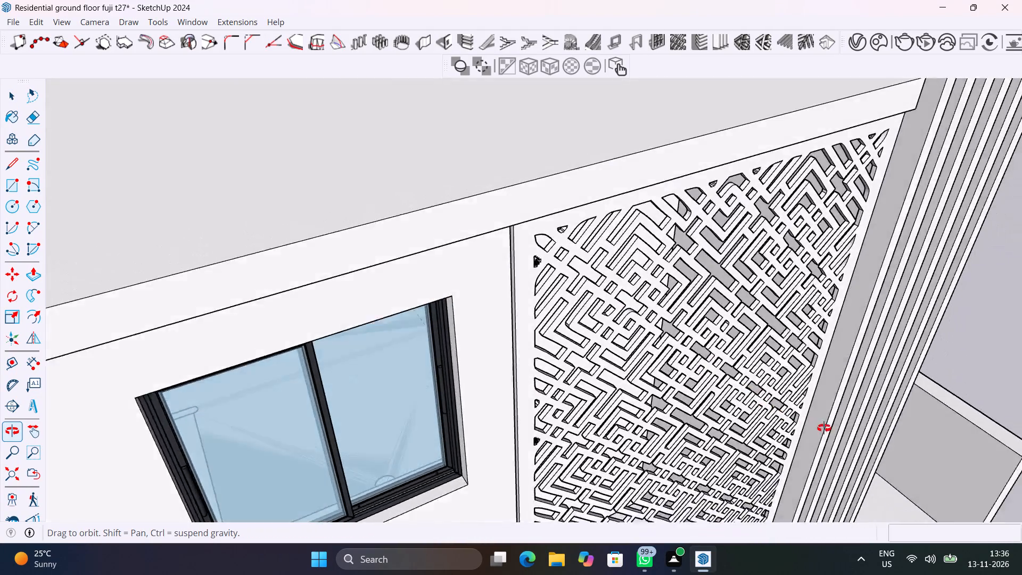
{"action": "middle_click_drag", "start_coordinate": [824, 428], "coordinate": [874, 428], "text": "shift"}
{"action": "scroll", "coordinate": [572, 246], "scroll_direction": "up", "scroll_amount": 9}
{"action": "left_click", "coordinate": [588, 239]}
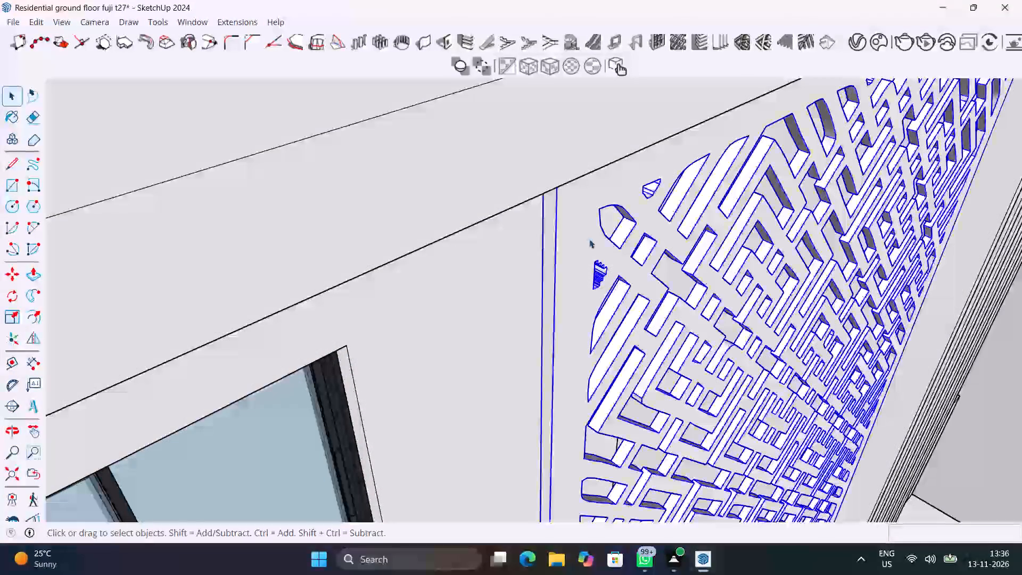
{"action": "double_click", "coordinate": [589, 239]}
{"action": "left_click", "coordinate": [590, 241]}
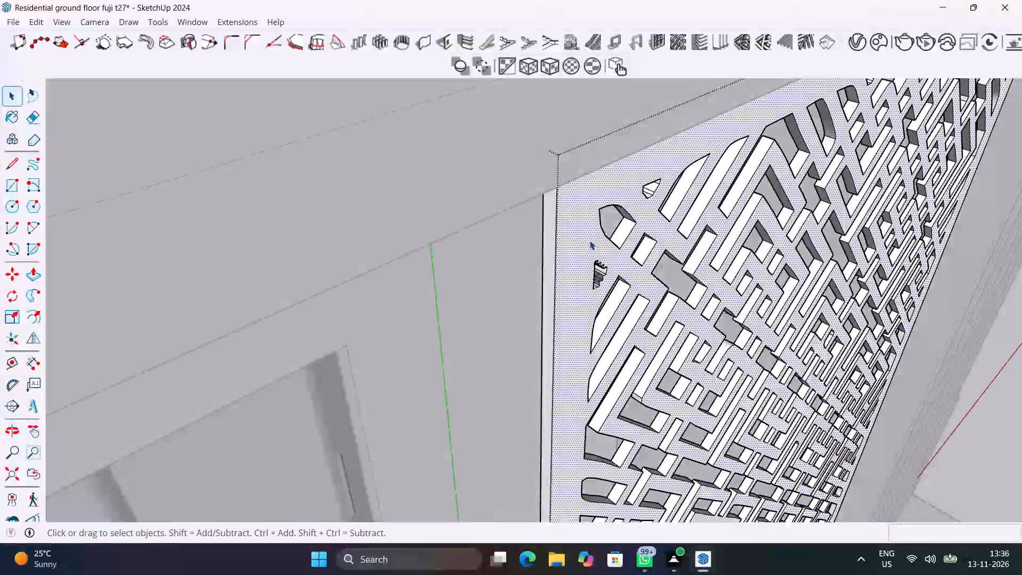
{"action": "key", "text": "p"}
{"action": "left_click", "coordinate": [590, 241]}
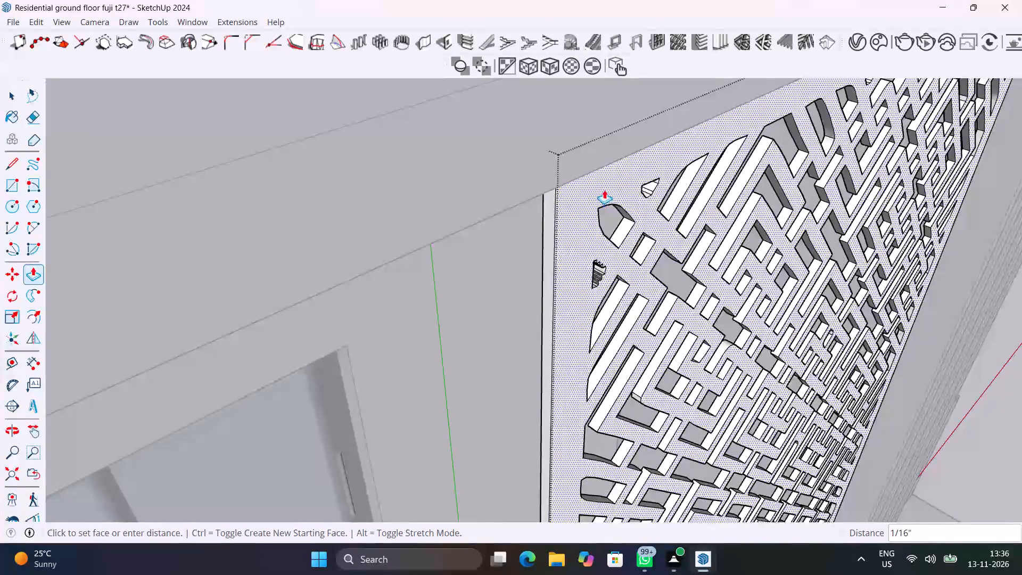
{"action": "left_click", "coordinate": [610, 162]}
{"action": "scroll", "coordinate": [648, 265], "scroll_direction": "down", "scroll_amount": 4}
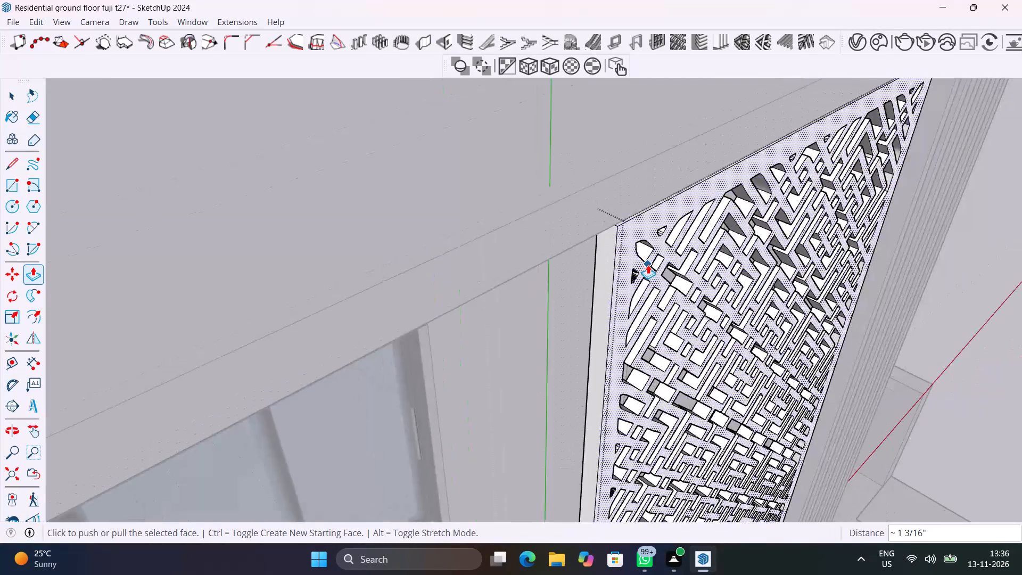
{"action": "scroll", "coordinate": [648, 265], "scroll_direction": "down", "scroll_amount": 12}
{"action": "key", "text": "space"}
{"action": "left_click", "coordinate": [962, 283]}
Move the thickened CNC panel by its top front corner back onto the roof slab's lower front edge, setting the faces flush.
{"action": "middle_click_drag", "start_coordinate": [972, 379], "coordinate": [850, 275]}
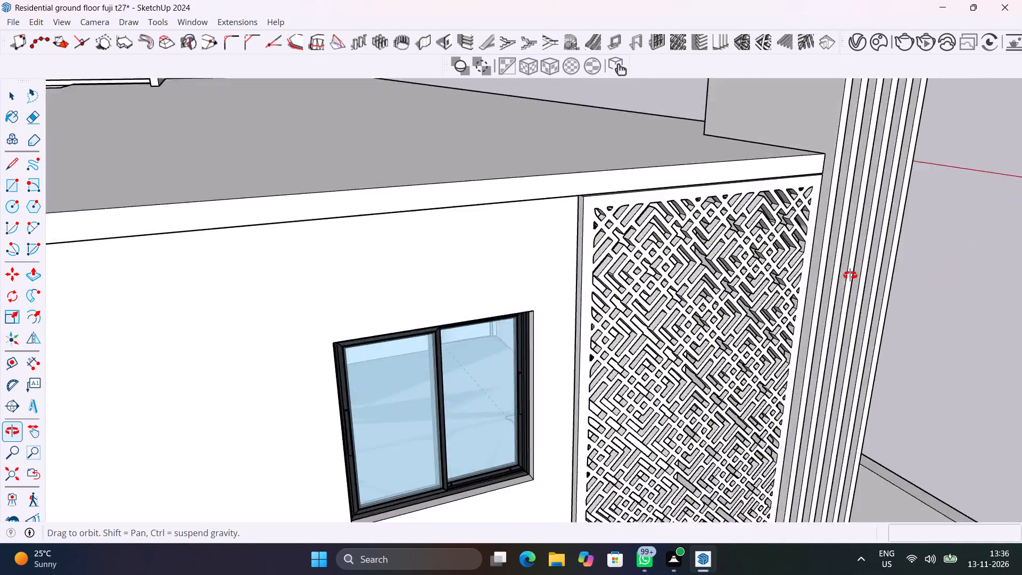
{"action": "middle_click_drag", "start_coordinate": [850, 275], "coordinate": [998, 304]}
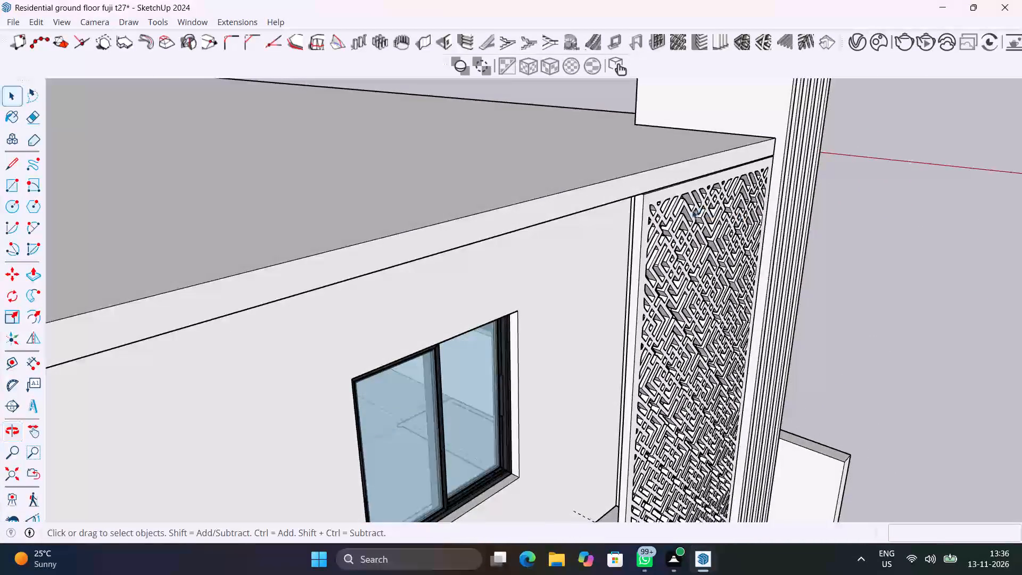
{"action": "scroll", "coordinate": [660, 210], "scroll_direction": "up", "scroll_amount": 10}
{"action": "middle_click_drag", "start_coordinate": [641, 199], "coordinate": [728, 206]}
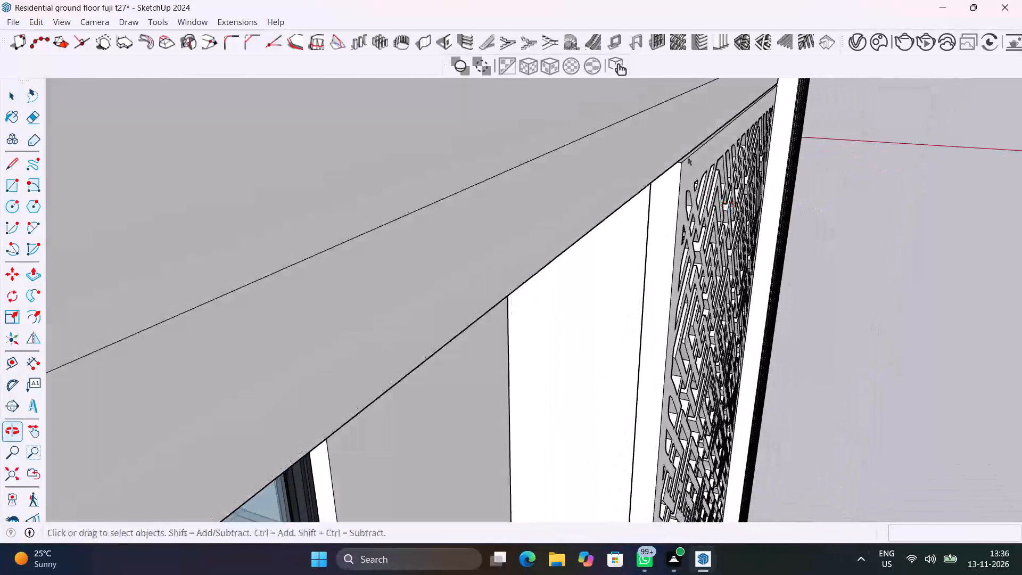
{"action": "scroll", "coordinate": [672, 161], "scroll_direction": "up", "scroll_amount": 5}
{"action": "left_click", "coordinate": [698, 175]}
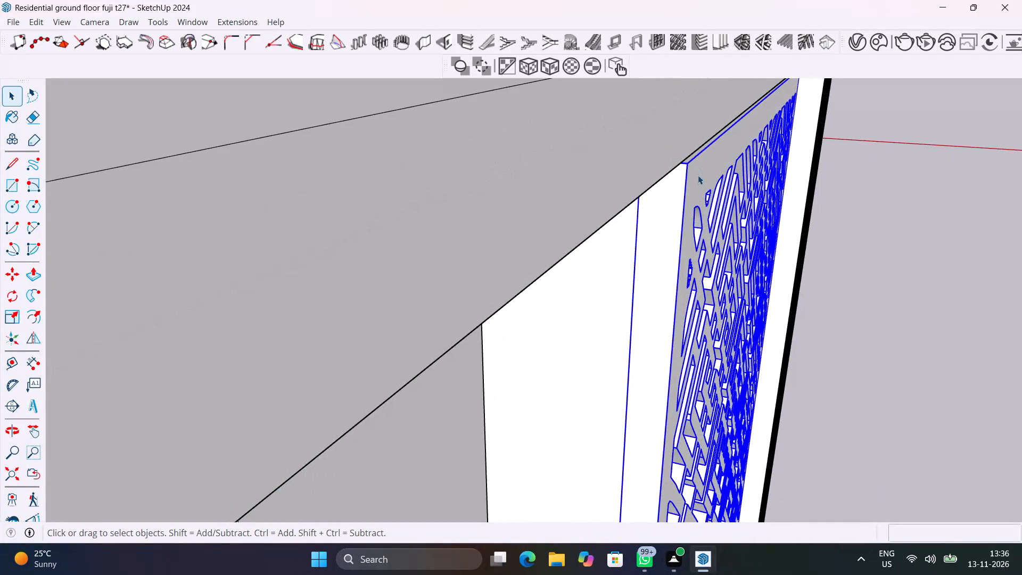
{"action": "key", "text": "m"}
{"action": "left_click", "coordinate": [689, 163]}
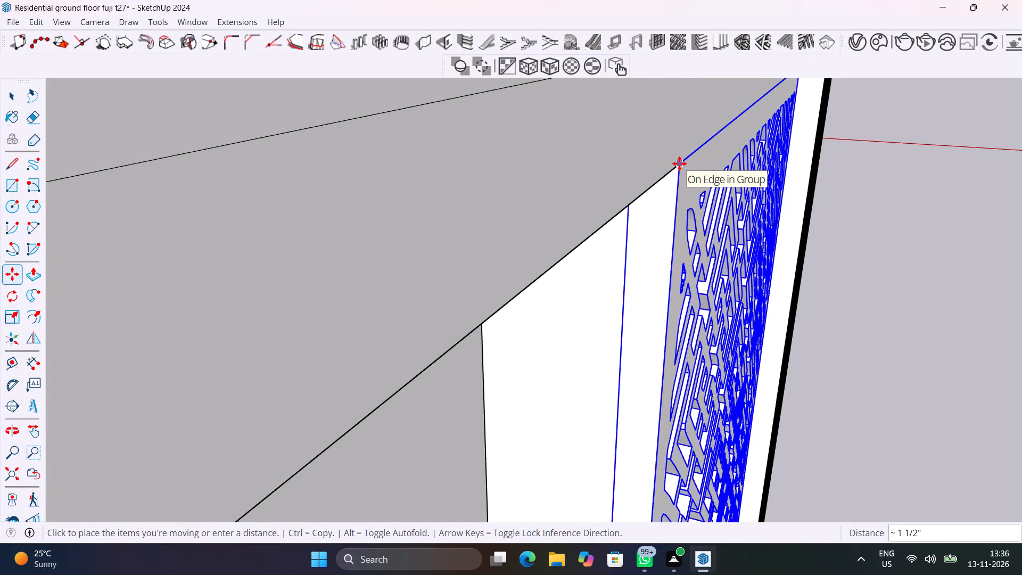
{"action": "left_click", "coordinate": [685, 161]}
{"action": "scroll", "coordinate": [589, 214], "scroll_direction": "down", "scroll_amount": 6}
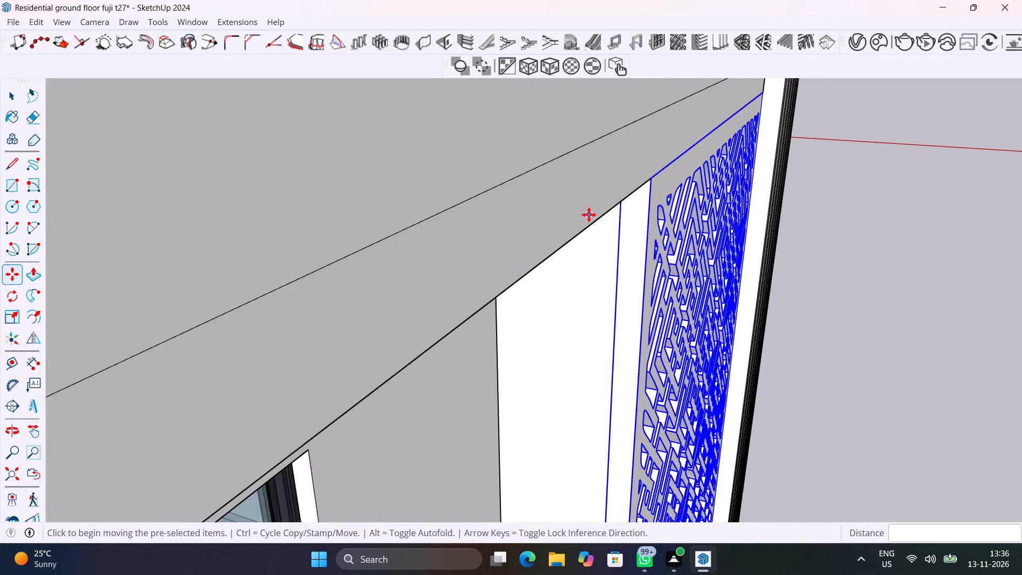
{"action": "scroll", "coordinate": [589, 215], "scroll_direction": "down", "scroll_amount": 7}
{"action": "key", "text": "space"}
{"action": "left_click", "coordinate": [843, 274]}
Review the aligned CNC panel beside the fins and save the model.
{"action": "middle_click_drag", "start_coordinate": [843, 274], "coordinate": [669, 255]}
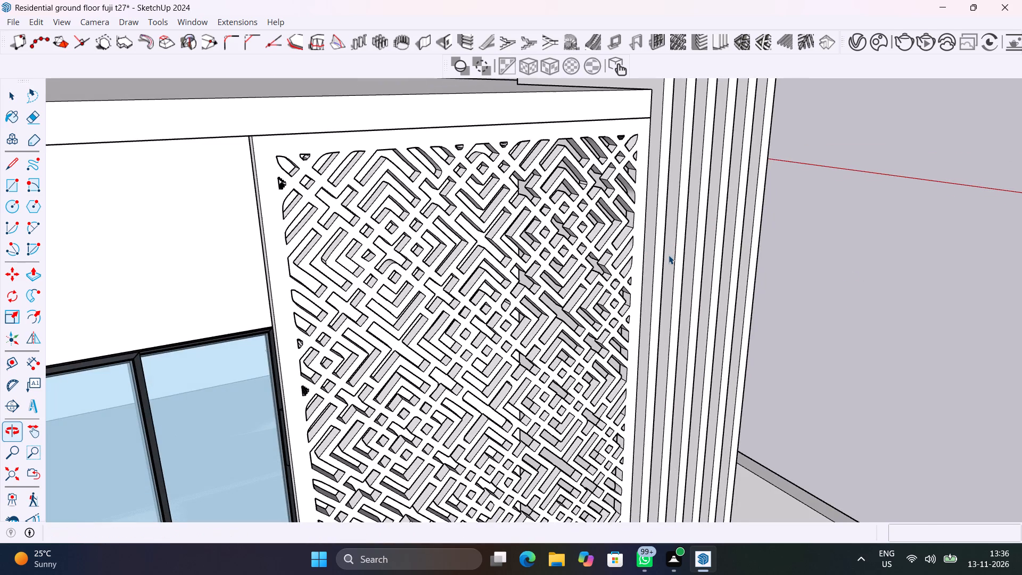
{"action": "scroll", "coordinate": [669, 255], "scroll_direction": "down", "scroll_amount": 10}
{"action": "middle_click_drag", "start_coordinate": [715, 353], "coordinate": [643, 297], "text": "shift"}
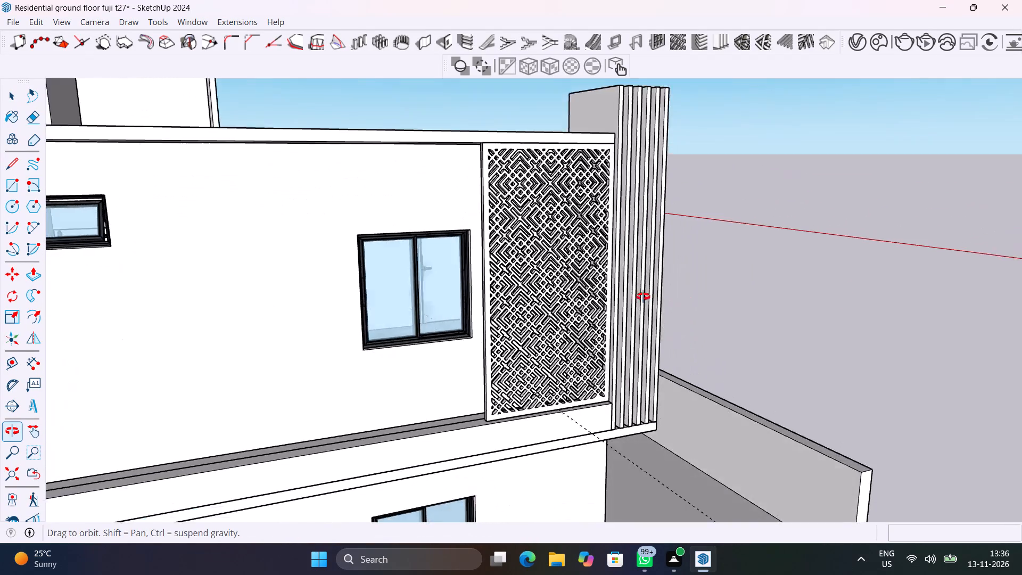
{"action": "middle_click_drag", "start_coordinate": [643, 297], "coordinate": [594, 317], "text": "shift"}
{"action": "key", "text": "ctrl+s"}
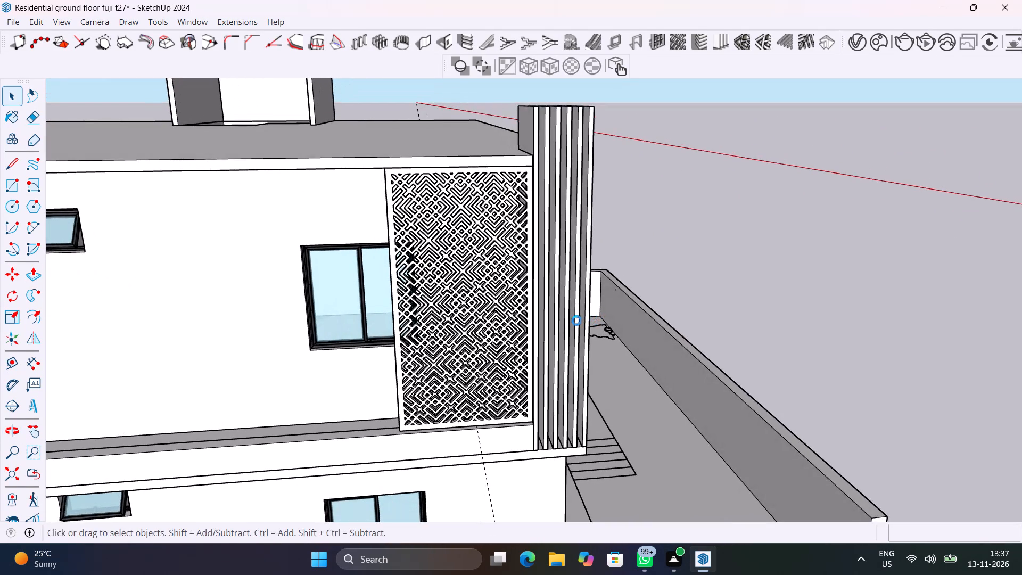
Examine the CNC panel's cut-out depth, side edge and seating above the balcony parapet beside the fins from close up.
{"action": "scroll", "coordinate": [474, 385], "scroll_direction": "up", "scroll_amount": 4}
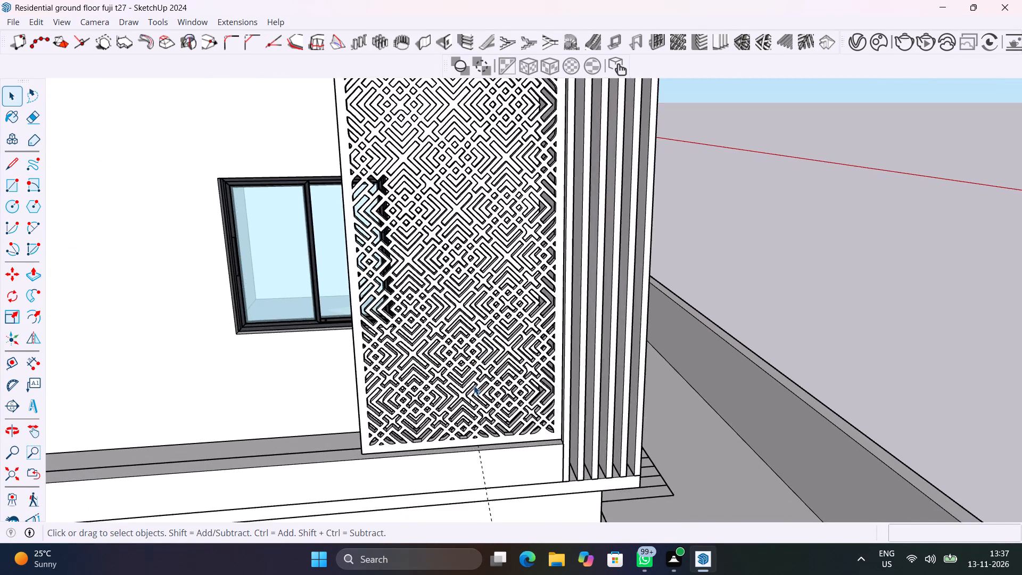
{"action": "scroll", "coordinate": [474, 385], "scroll_direction": "up", "scroll_amount": 8}
{"action": "middle_click_drag", "start_coordinate": [468, 412], "coordinate": [694, 281], "text": "shift"}
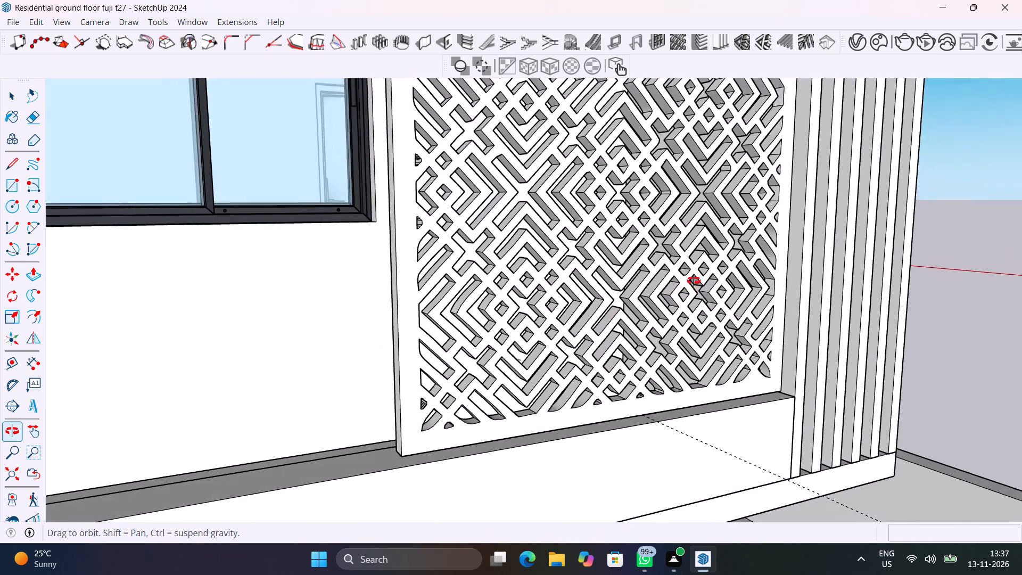
{"action": "middle_click_drag", "start_coordinate": [694, 281], "coordinate": [502, 447], "text": "shift"}
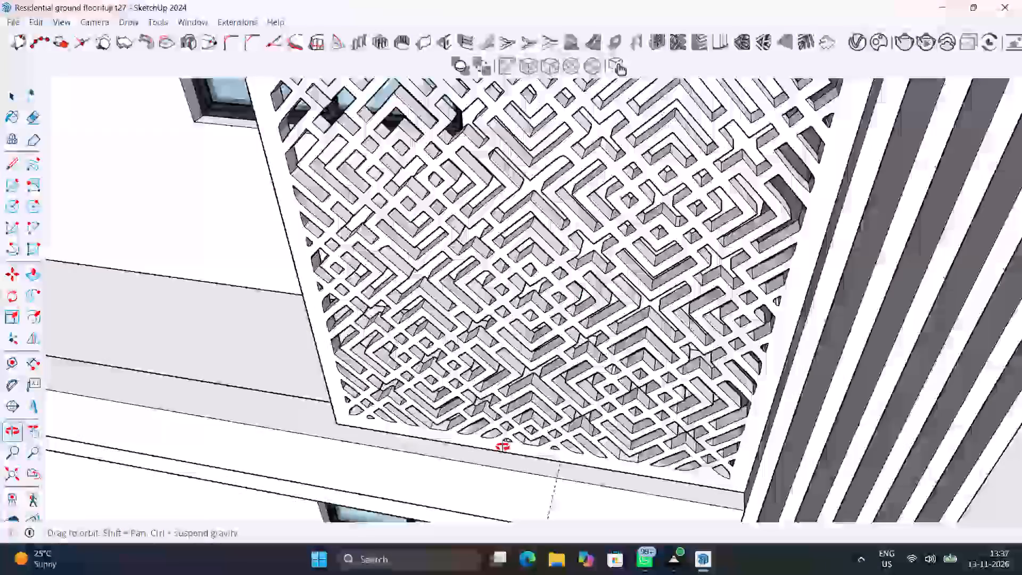
{"action": "middle_click_drag", "start_coordinate": [502, 447], "coordinate": [664, 527], "text": "shift"}
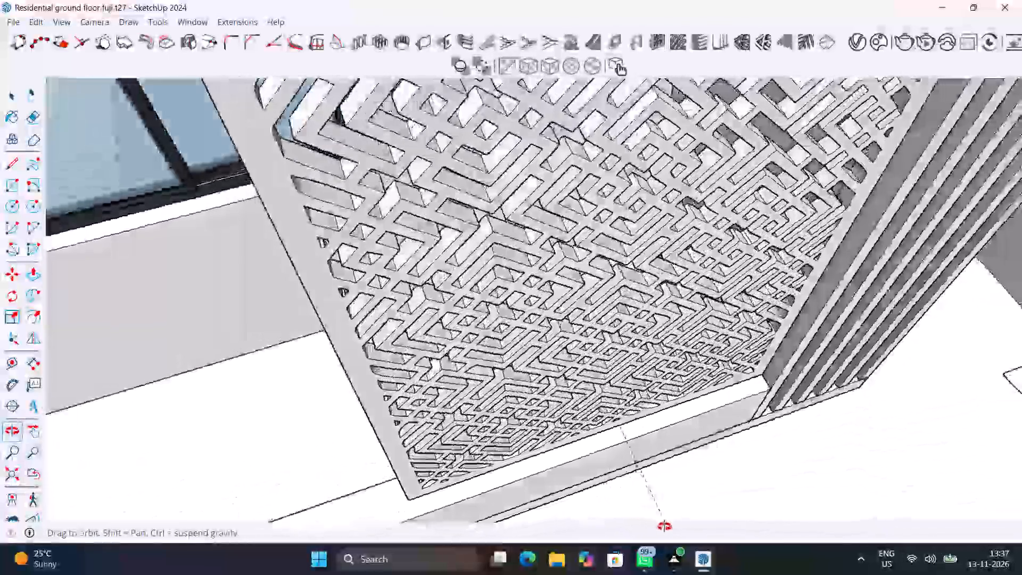
{"action": "middle_click_drag", "start_coordinate": [664, 527], "coordinate": [559, 396], "text": "shift"}
{"action": "scroll", "coordinate": [481, 245], "scroll_direction": "up", "scroll_amount": 10}
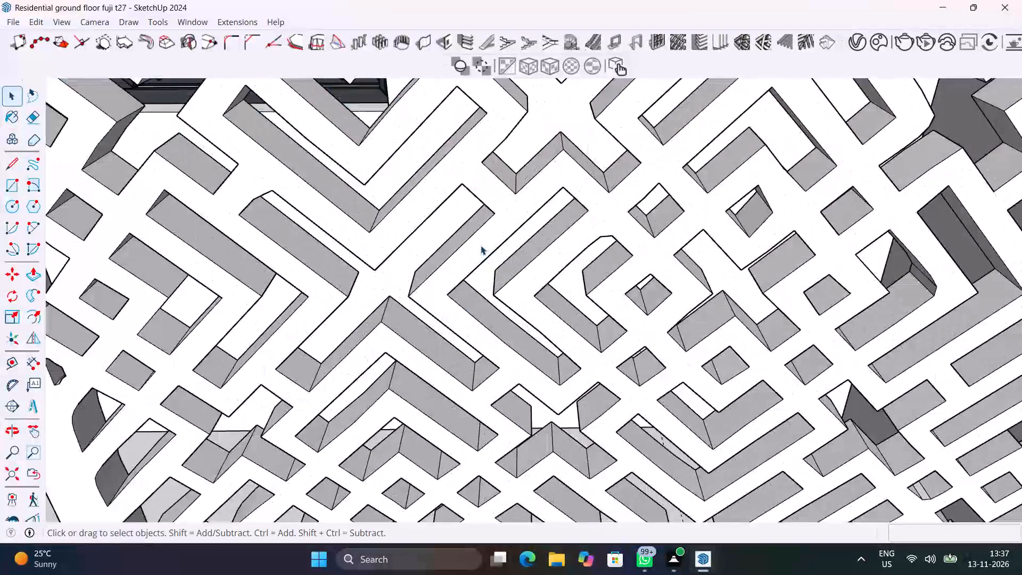
{"action": "scroll", "coordinate": [481, 245], "scroll_direction": "up", "scroll_amount": 7}
{"action": "middle_click_drag", "start_coordinate": [468, 284], "coordinate": [1002, 163]}
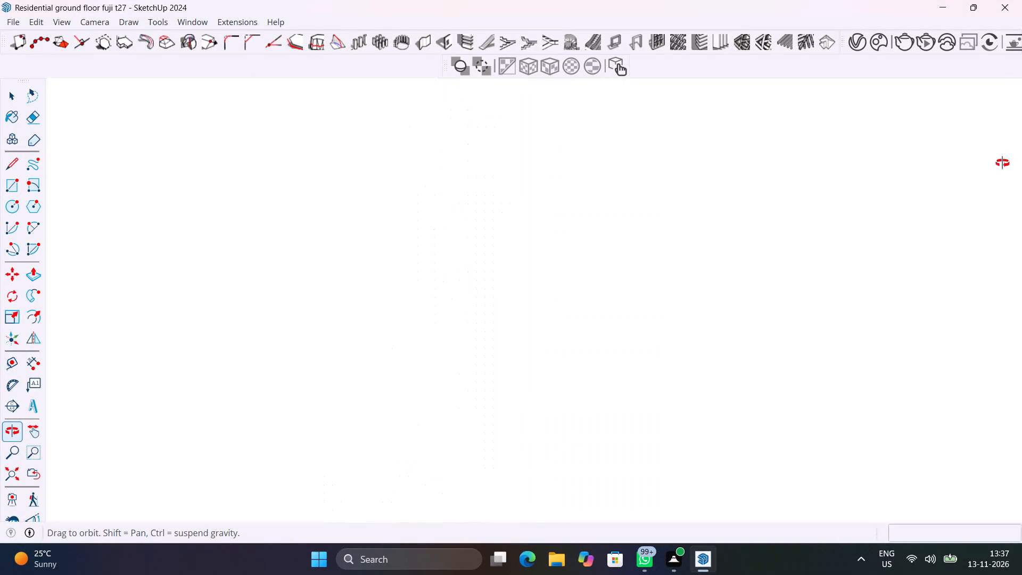
{"action": "middle_click_drag", "start_coordinate": [1002, 163], "coordinate": [901, 175]}
{"action": "scroll", "coordinate": [586, 215], "scroll_direction": "up", "scroll_amount": 1}
{"action": "scroll", "coordinate": [519, 249], "scroll_direction": "down", "scroll_amount": 9}
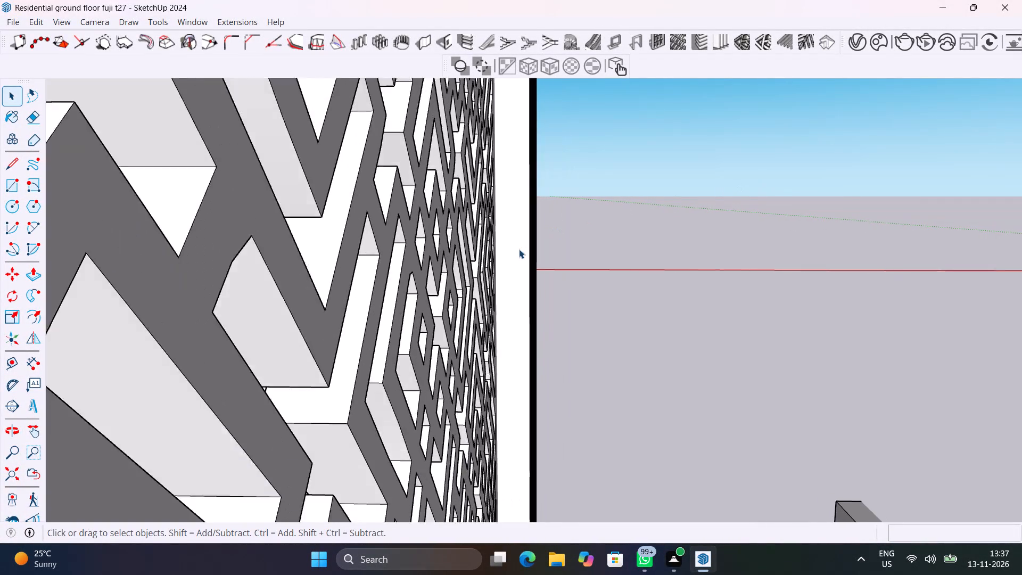
{"action": "scroll", "coordinate": [519, 249], "scroll_direction": "down", "scroll_amount": 10}
{"action": "middle_click_drag", "start_coordinate": [525, 264], "coordinate": [421, 282]}
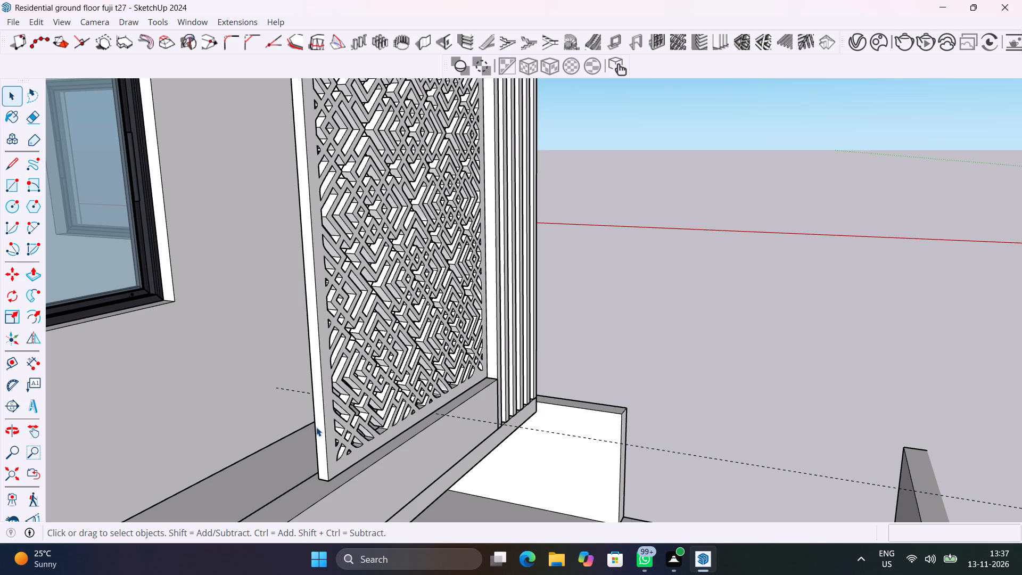
{"action": "scroll", "coordinate": [473, 383], "scroll_direction": "up", "scroll_amount": 5}
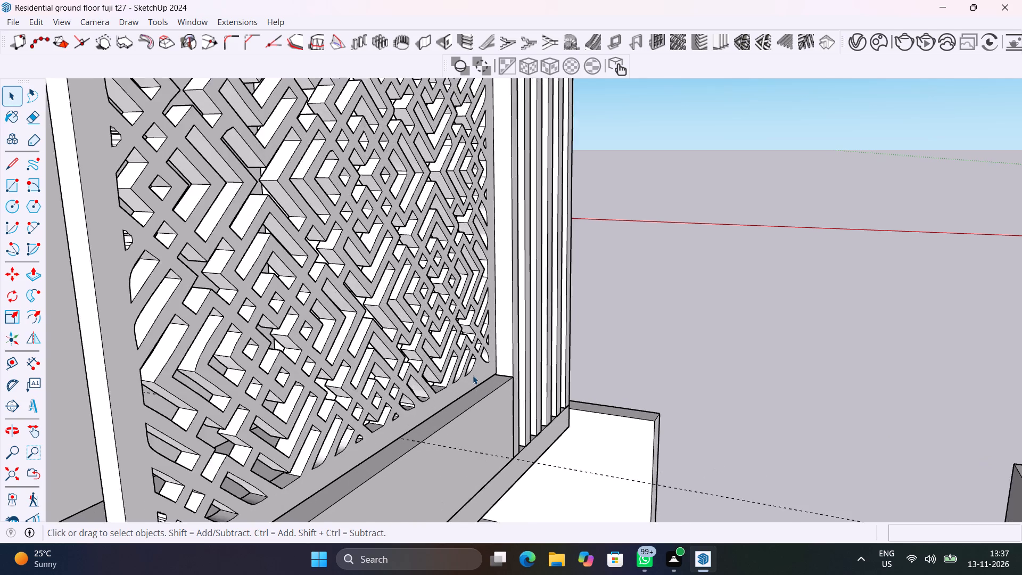
{"action": "scroll", "coordinate": [473, 375], "scroll_direction": "up", "scroll_amount": 6}
{"action": "middle_click_drag", "start_coordinate": [468, 374], "coordinate": [401, 359]}
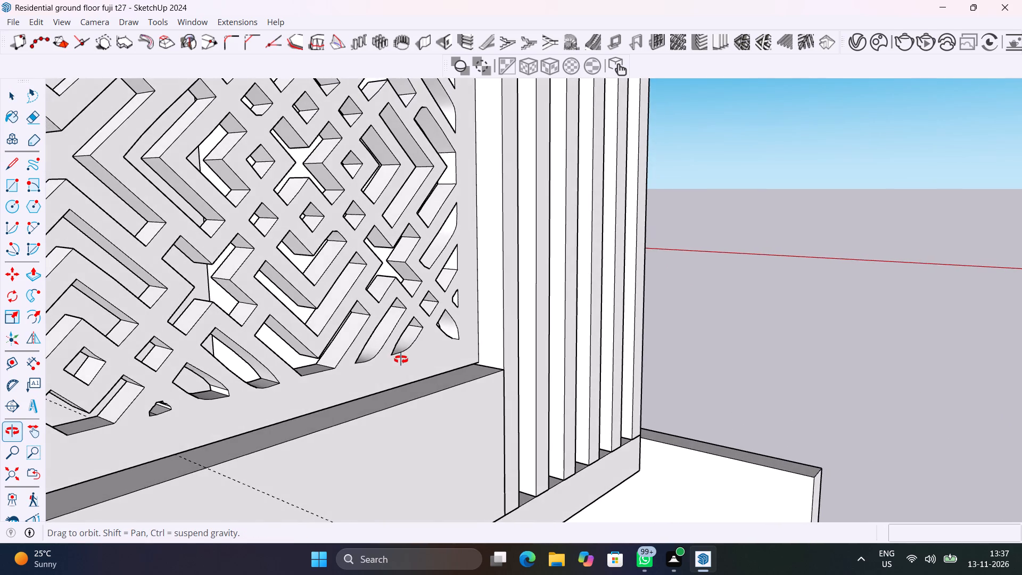
{"action": "middle_click_drag", "start_coordinate": [401, 359], "coordinate": [532, 357]}
{"action": "scroll", "coordinate": [451, 372], "scroll_direction": "down", "scroll_amount": 17}
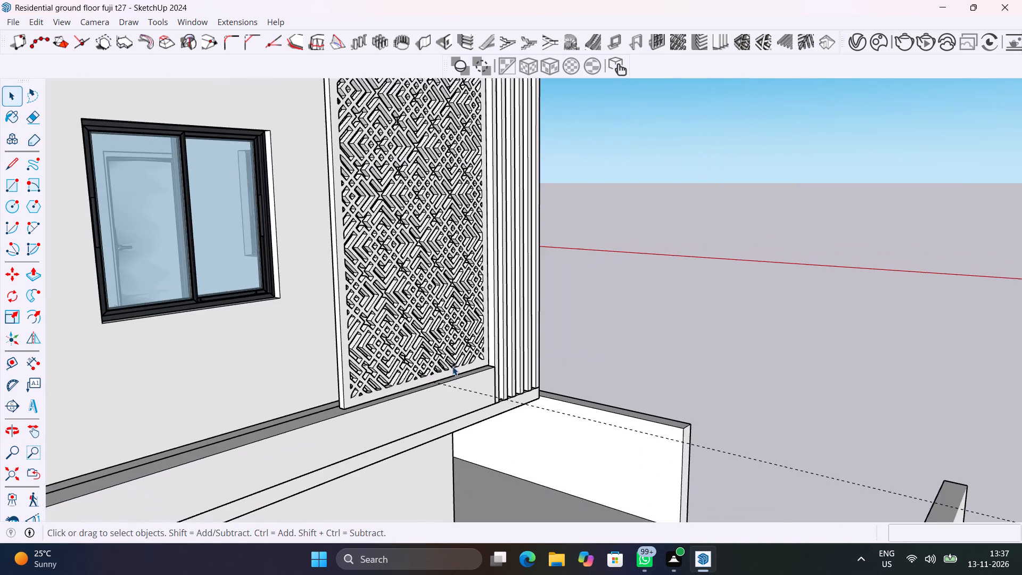
Examine the CNC panel's pattern in front of the window and its fit beside the vertical fins from both sides.
{"action": "middle_click_drag", "start_coordinate": [451, 369], "coordinate": [468, 423]}
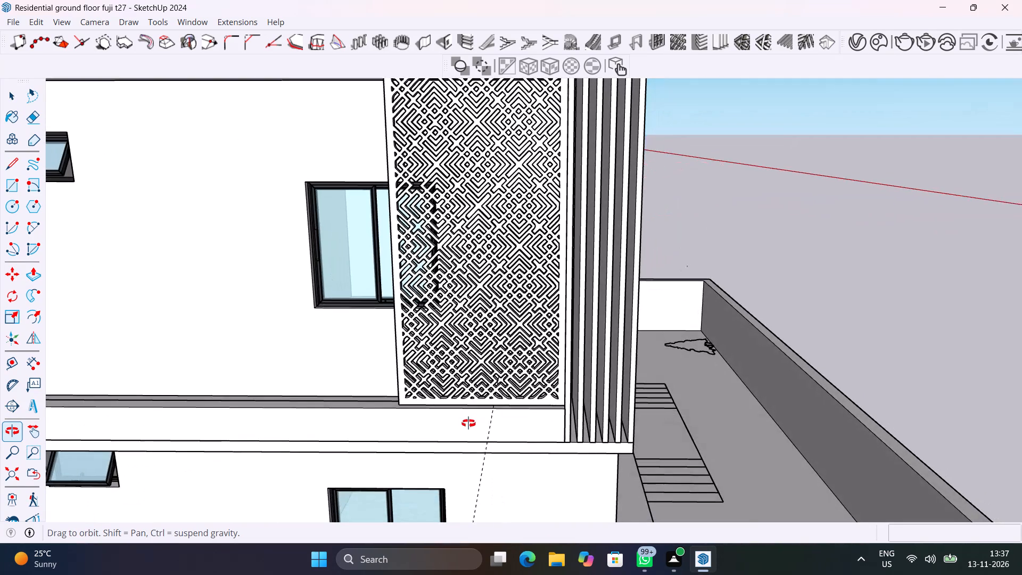
{"action": "middle_click_drag", "start_coordinate": [468, 423], "coordinate": [469, 423]}
{"action": "scroll", "coordinate": [454, 254], "scroll_direction": "up", "scroll_amount": 16}
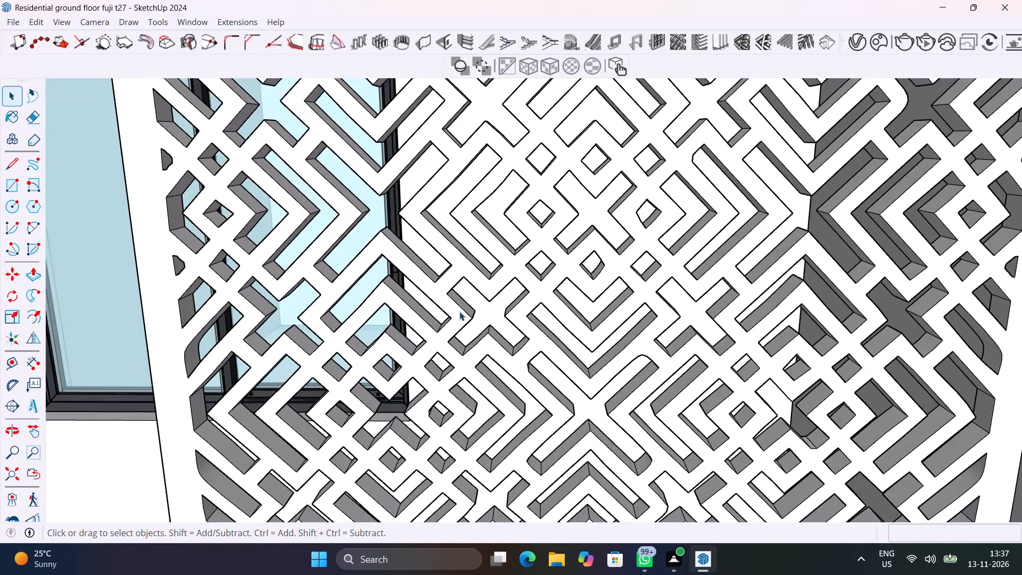
{"action": "middle_click_drag", "start_coordinate": [456, 306], "coordinate": [153, 301]}
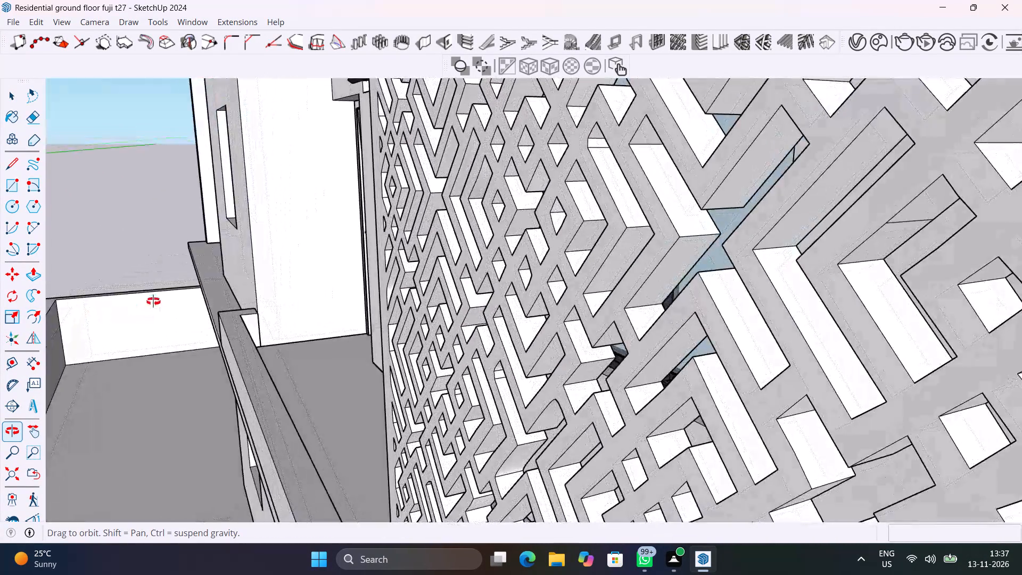
{"action": "middle_click_drag", "start_coordinate": [153, 301], "coordinate": [184, 295]}
{"action": "scroll", "coordinate": [574, 355], "scroll_direction": "down", "scroll_amount": 12}
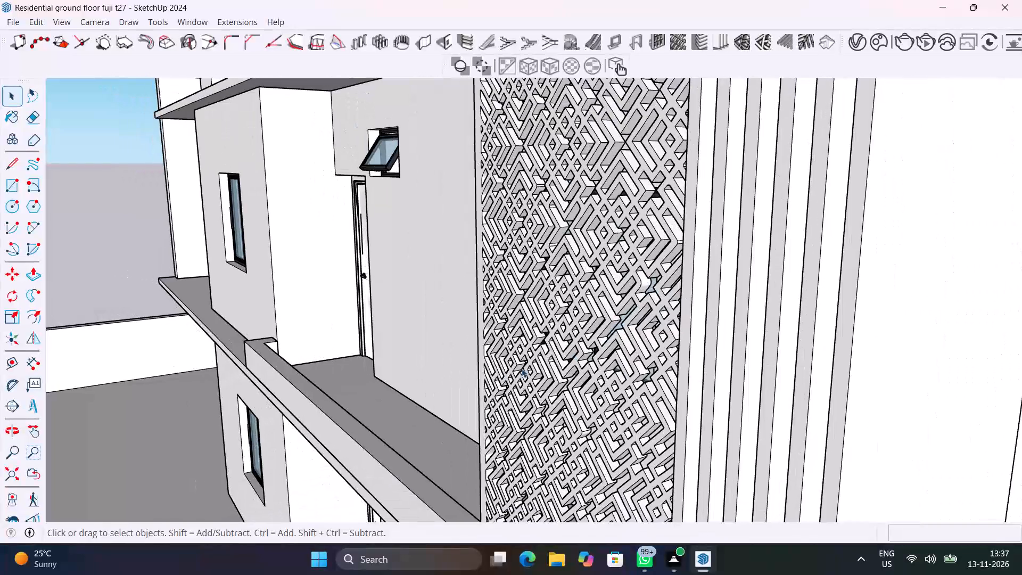
{"action": "scroll", "coordinate": [506, 370], "scroll_direction": "down", "scroll_amount": 1}
{"action": "middle_click_drag", "start_coordinate": [509, 370], "coordinate": [740, 461]}
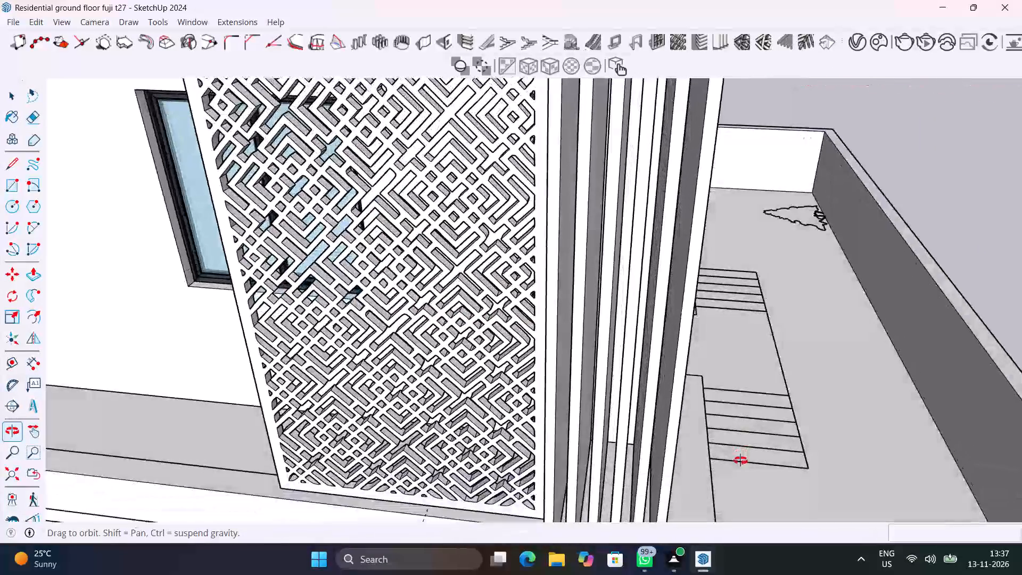
{"action": "middle_click_drag", "start_coordinate": [740, 461], "coordinate": [573, 364]}
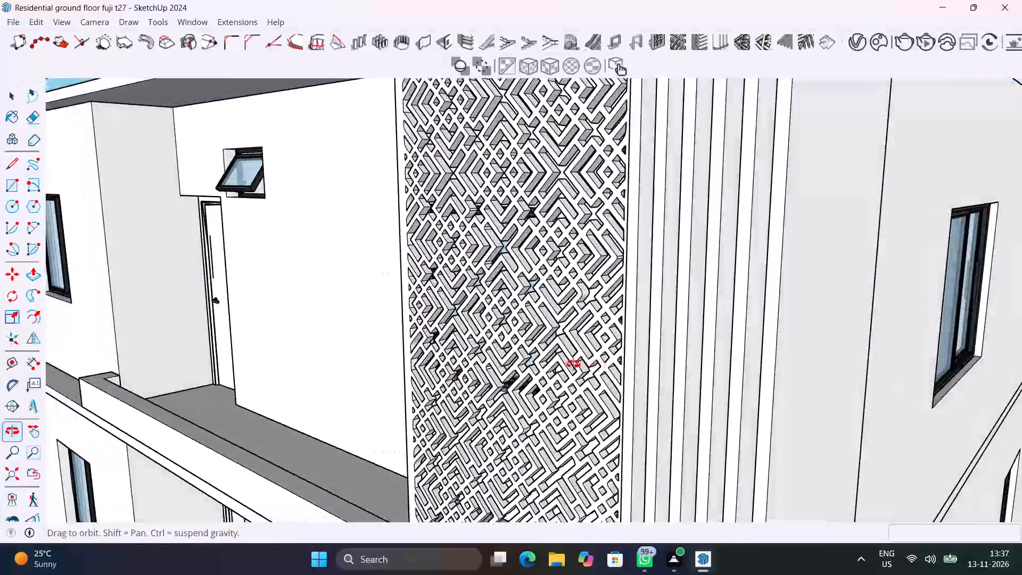
{"action": "middle_click_drag", "start_coordinate": [573, 364], "coordinate": [595, 360]}
Save the model with the fitted CNC panel.
{"action": "key", "text": "ctrl+s"}
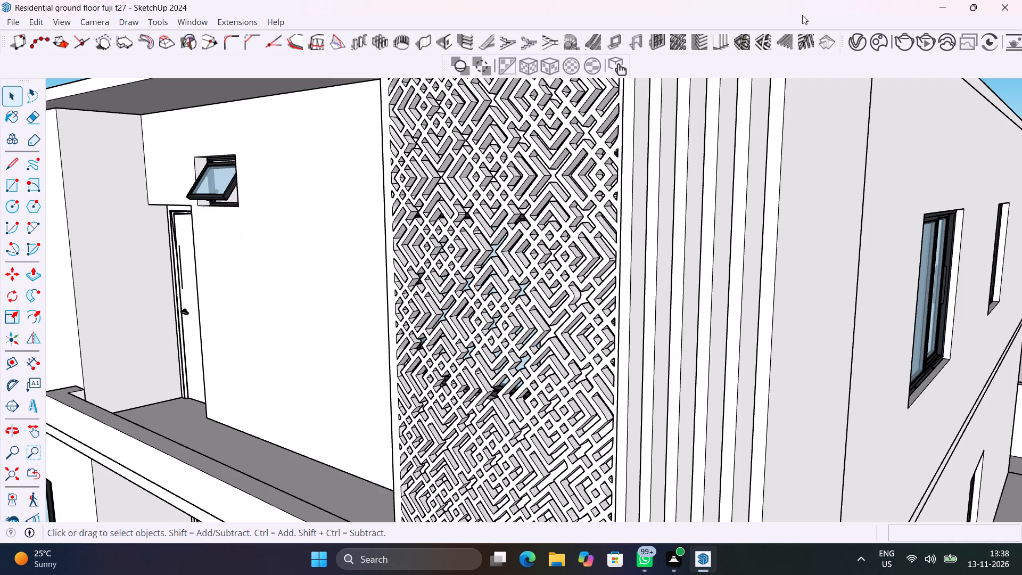
Open the V-Ray Asset Editor, show only the scene's lights, and turn off the SunLight.
{"action": "scroll", "coordinate": [660, 224], "scroll_direction": "down", "scroll_amount": 7}
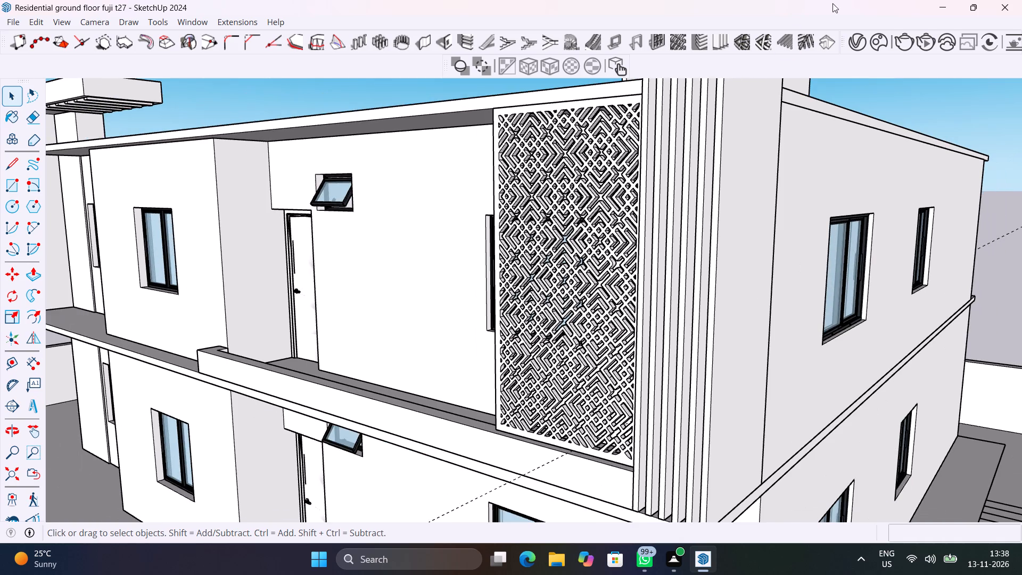
{"action": "left_click", "coordinate": [854, 42]}
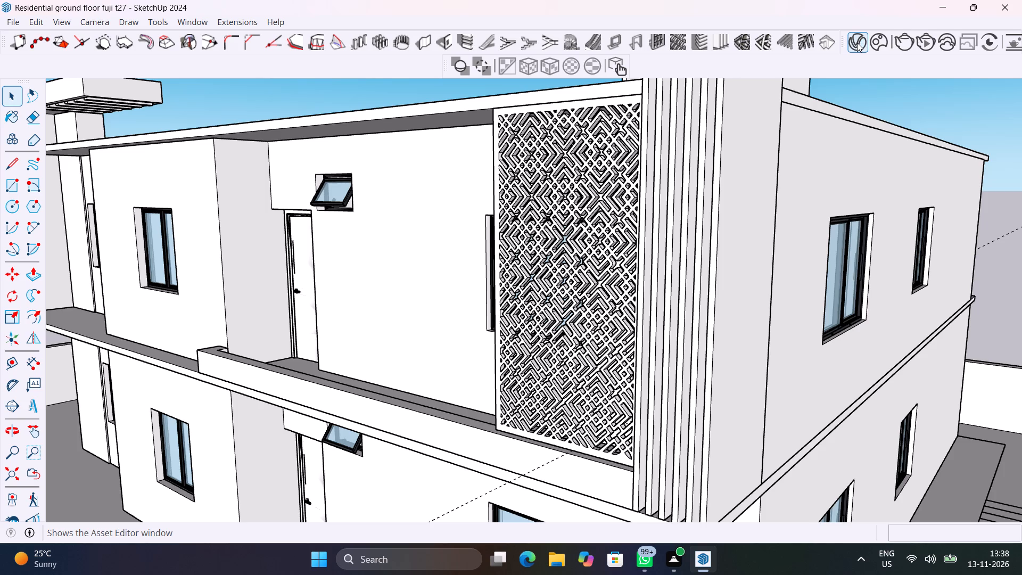
{"action": "left_click", "coordinate": [857, 43]}
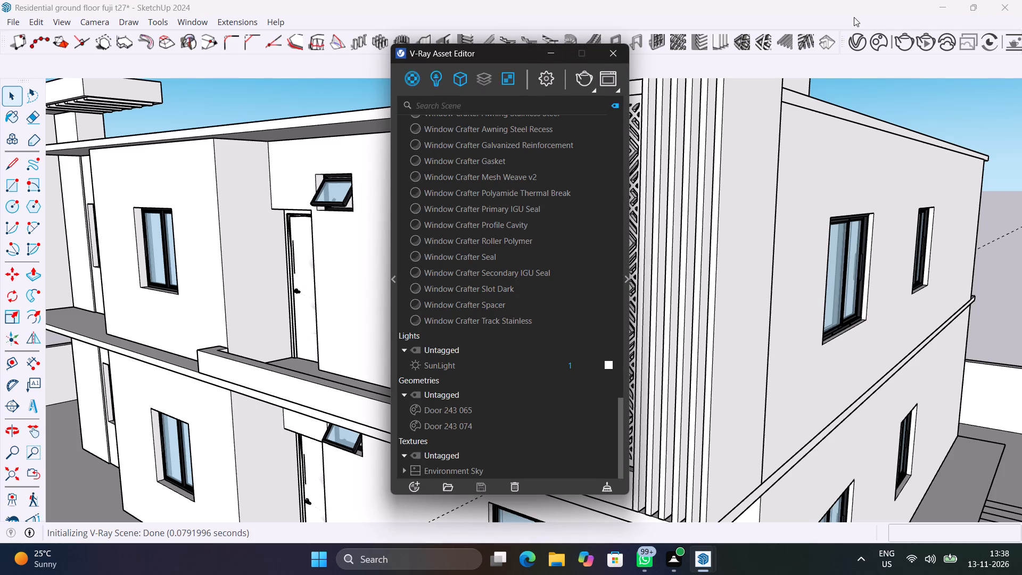
{"action": "left_click", "coordinate": [436, 78]}
{"action": "left_click", "coordinate": [415, 151]}
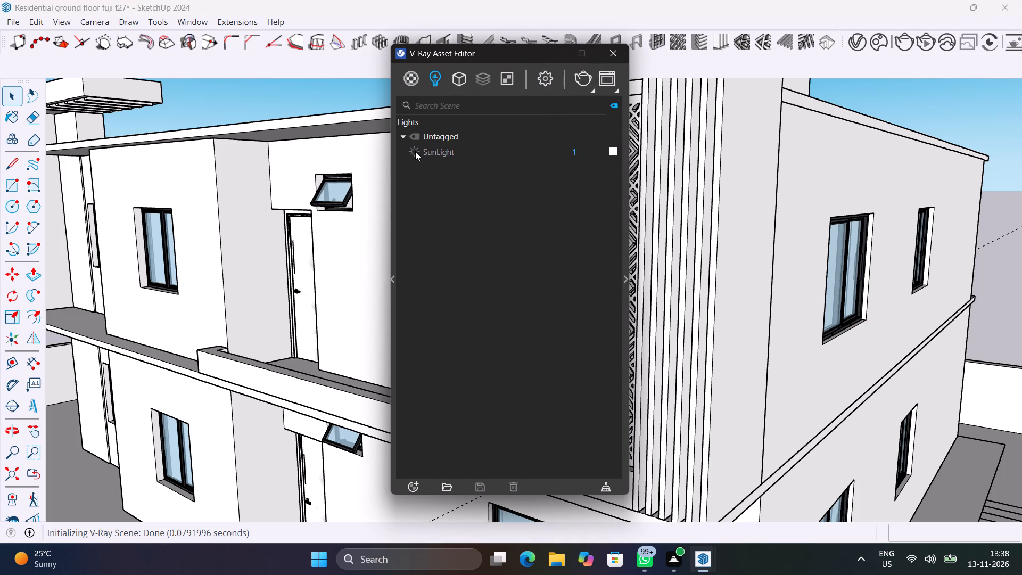
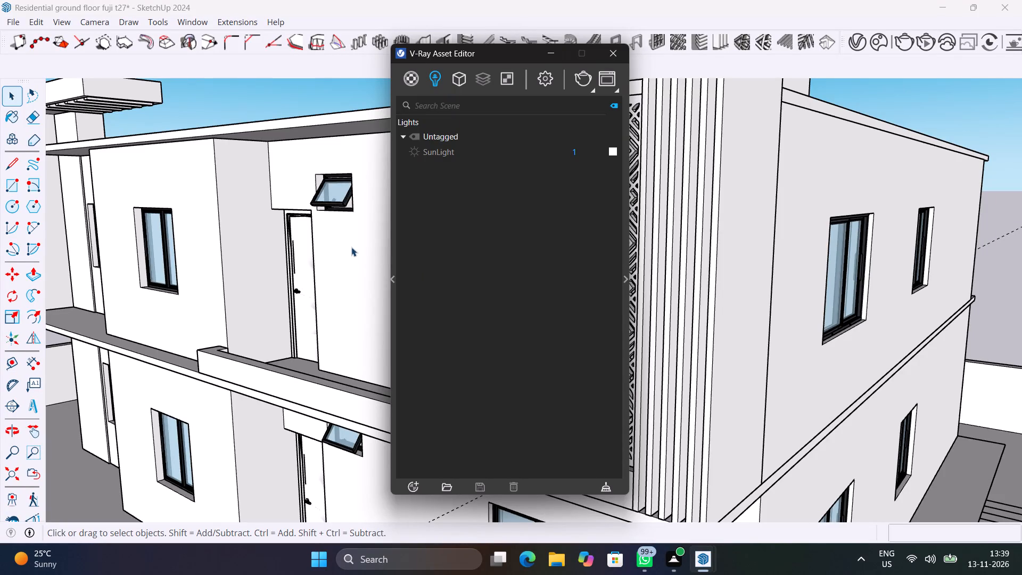
Examine the house from outside and the upper-floor CNC screen's cut-out pattern from close up.
{"action": "left_click", "coordinate": [259, 105]}
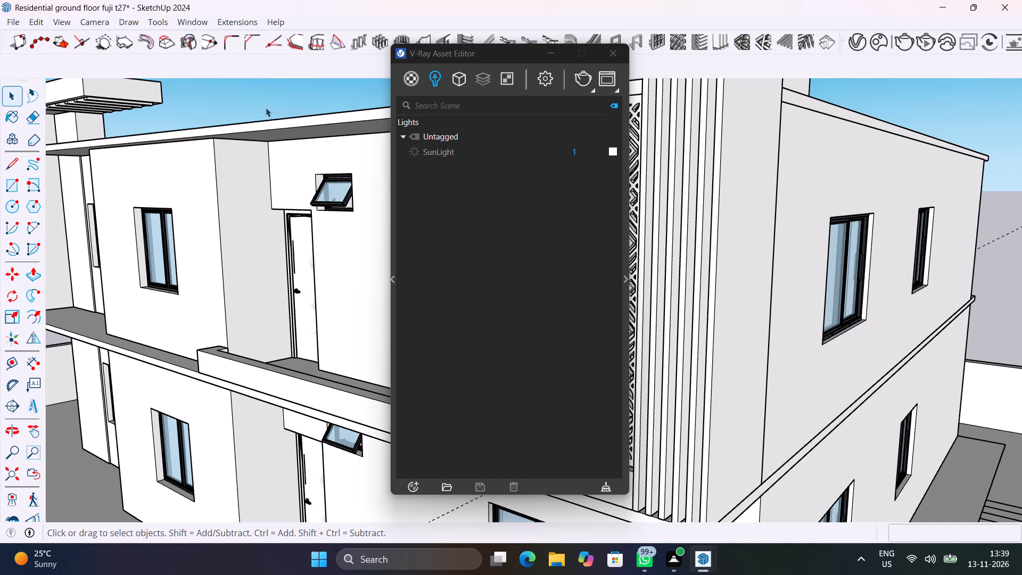
{"action": "scroll", "coordinate": [310, 315], "scroll_direction": "down", "scroll_amount": 9}
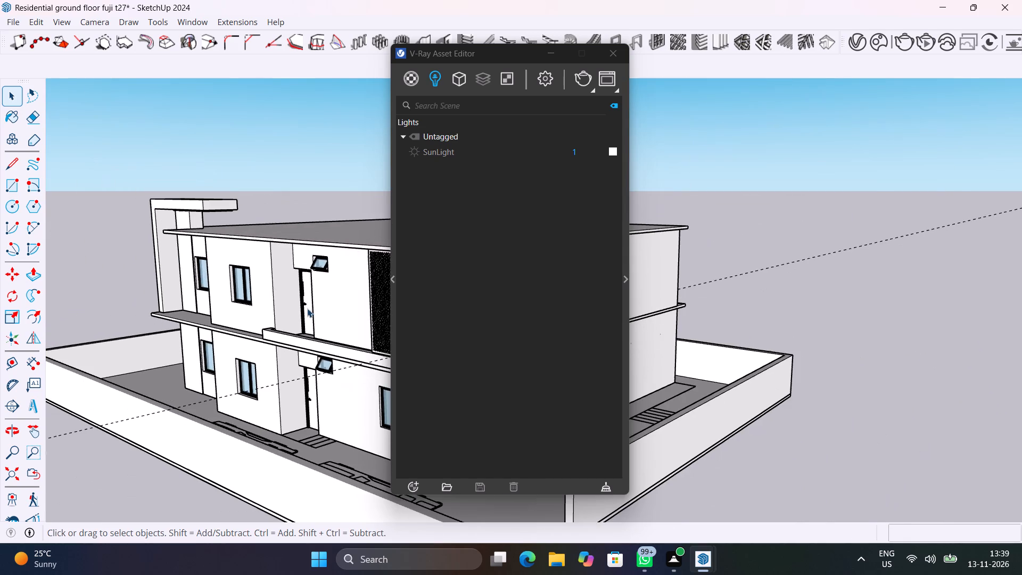
{"action": "middle_click_drag", "start_coordinate": [307, 307], "coordinate": [275, 326]}
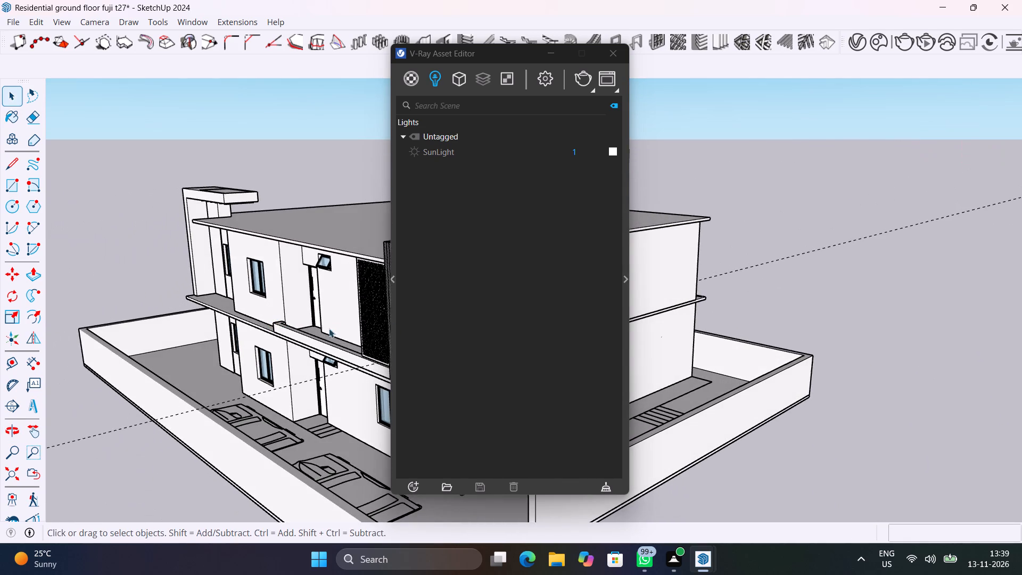
{"action": "scroll", "coordinate": [362, 306], "scroll_direction": "up", "scroll_amount": 10}
{"action": "scroll", "coordinate": [378, 291], "scroll_direction": "up", "scroll_amount": 14}
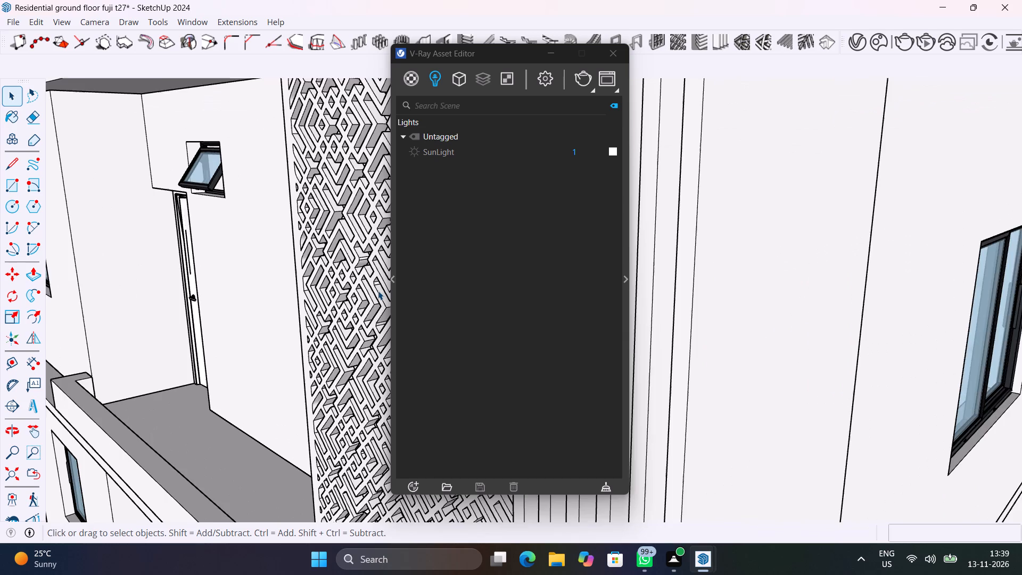
{"action": "scroll", "coordinate": [378, 291], "scroll_direction": "up", "scroll_amount": 1}
{"action": "middle_click_drag", "start_coordinate": [330, 279], "coordinate": [346, 420]}
{"action": "scroll", "coordinate": [349, 412], "scroll_direction": "up", "scroll_amount": 9}
{"action": "scroll", "coordinate": [334, 368], "scroll_direction": "up", "scroll_amount": 10}
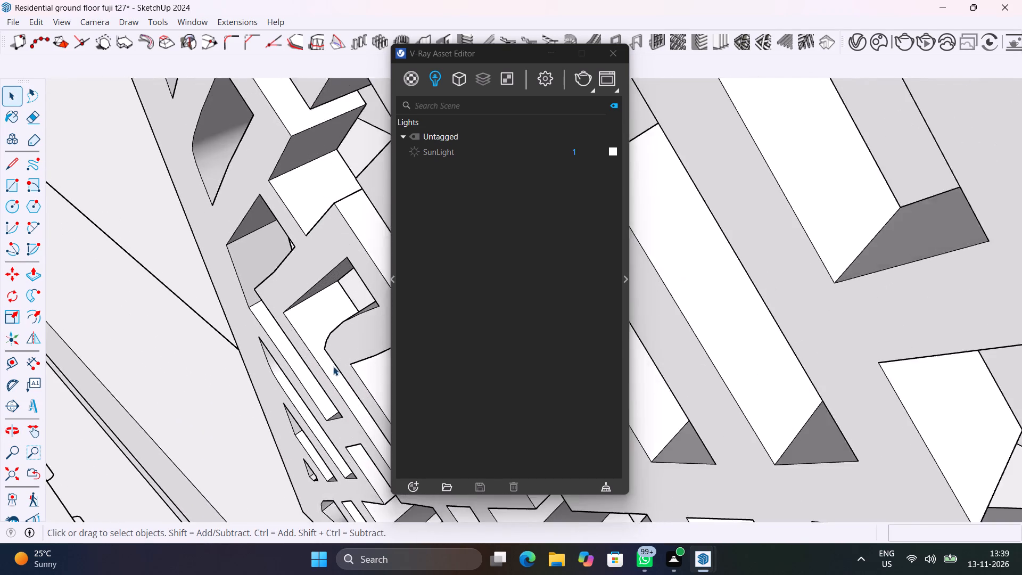
{"action": "scroll", "coordinate": [333, 366], "scroll_direction": "up", "scroll_amount": 1}
{"action": "scroll", "coordinate": [319, 324], "scroll_direction": "up", "scroll_amount": 5}
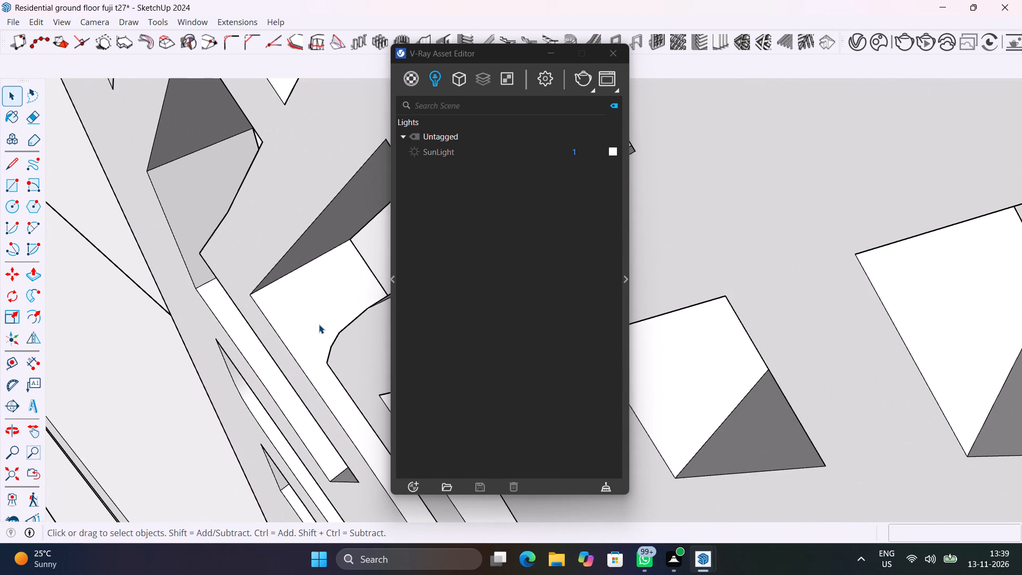
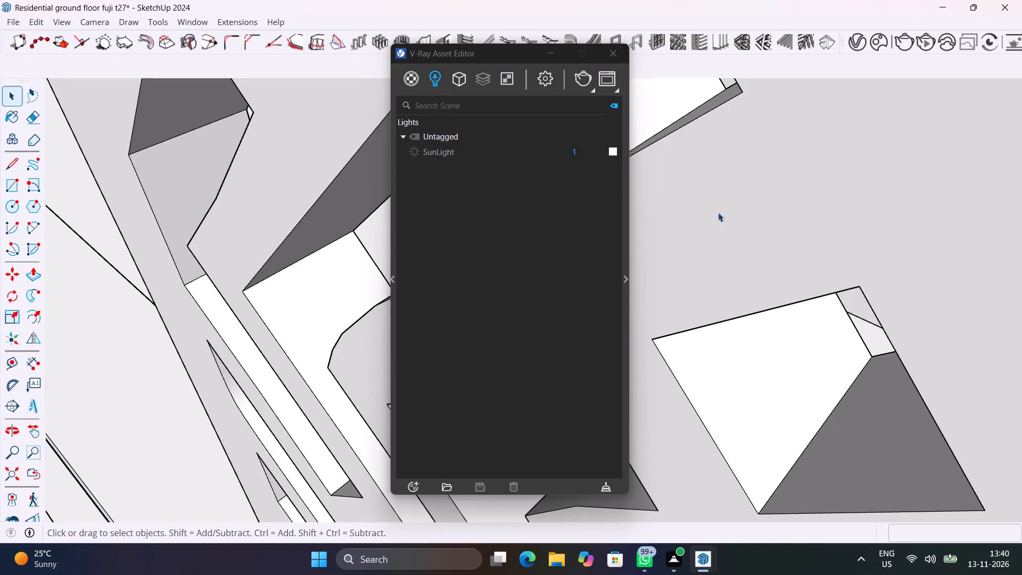
Close the V-Ray Asset Editor and leave the balcony's CNC screen deselected.
{"action": "left_click", "coordinate": [865, 199]}
{"action": "left_click", "coordinate": [619, 59]}
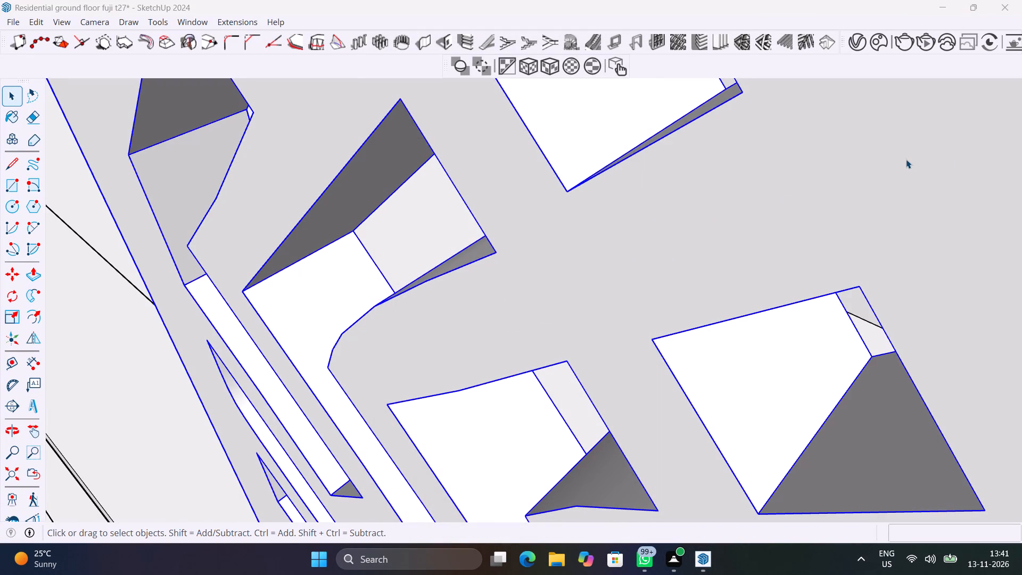
{"action": "left_click", "coordinate": [925, 214]}
{"action": "scroll", "coordinate": [803, 236], "scroll_direction": "down", "scroll_amount": 20}
{"action": "scroll", "coordinate": [803, 236], "scroll_direction": "down", "scroll_amount": 18}
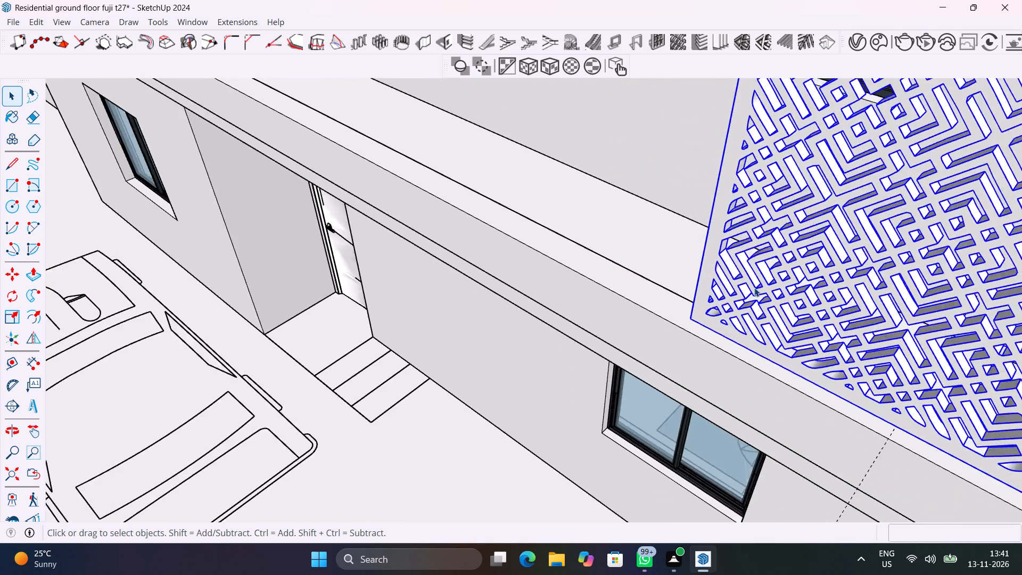
{"action": "scroll", "coordinate": [754, 287], "scroll_direction": "down", "scroll_amount": 20}
{"action": "left_click", "coordinate": [468, 424]}
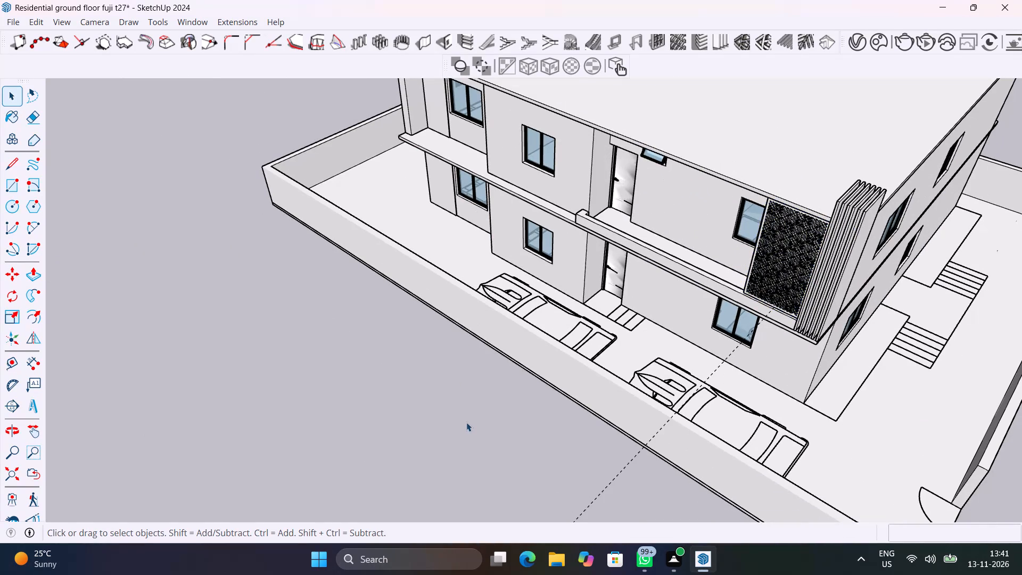
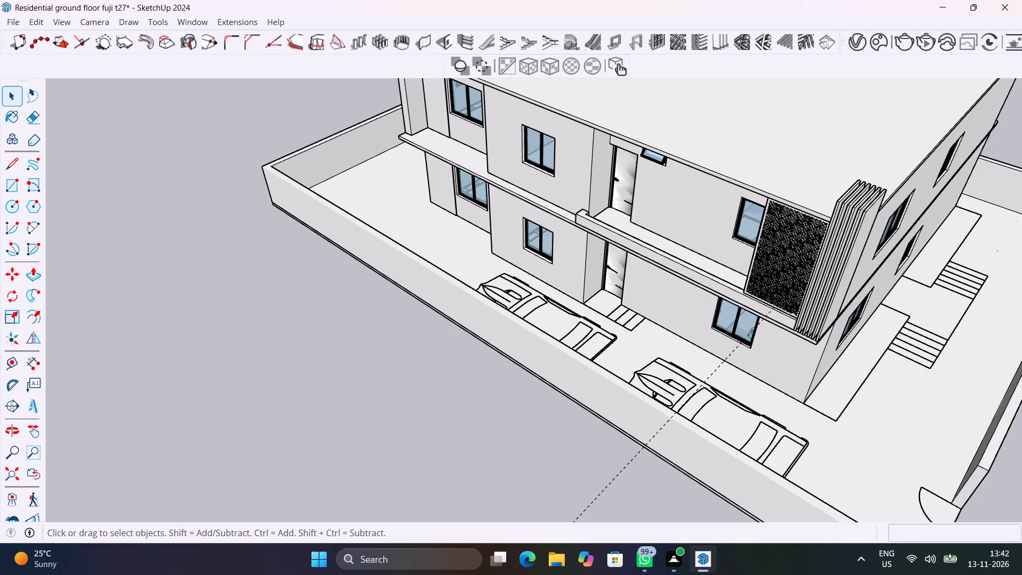
Start a V-Ray render of the house from a raised view facing the upper-floor balcony, CNC screen and vertical fins.
{"action": "scroll", "coordinate": [295, 562], "scroll_direction": "down", "scroll_amount": 4}
{"action": "middle_click_drag", "start_coordinate": [640, 365], "coordinate": [670, 407], "text": "shift"}
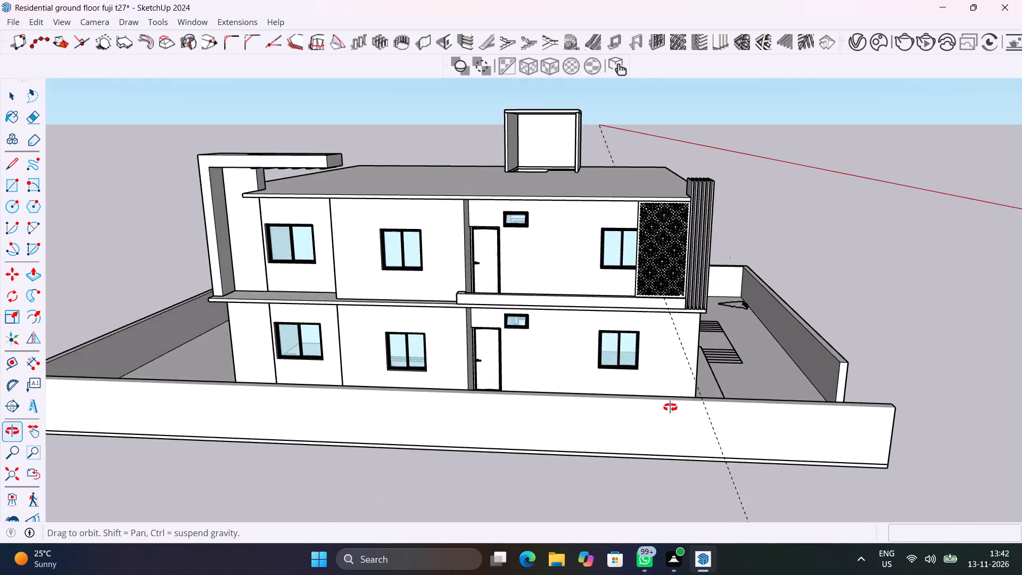
{"action": "middle_click_drag", "start_coordinate": [670, 407], "coordinate": [670, 407], "text": "shift"}
{"action": "scroll", "coordinate": [697, 233], "scroll_direction": "up", "scroll_amount": 5}
{"action": "middle_click_drag", "start_coordinate": [704, 283], "coordinate": [773, 353], "text": "shift"}
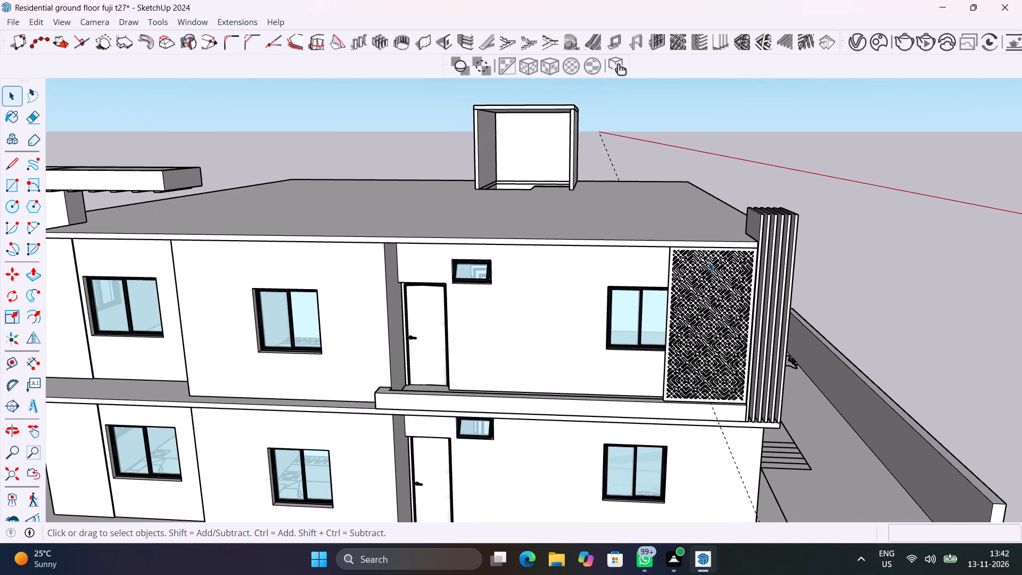
{"action": "left_click", "coordinate": [875, 43]}
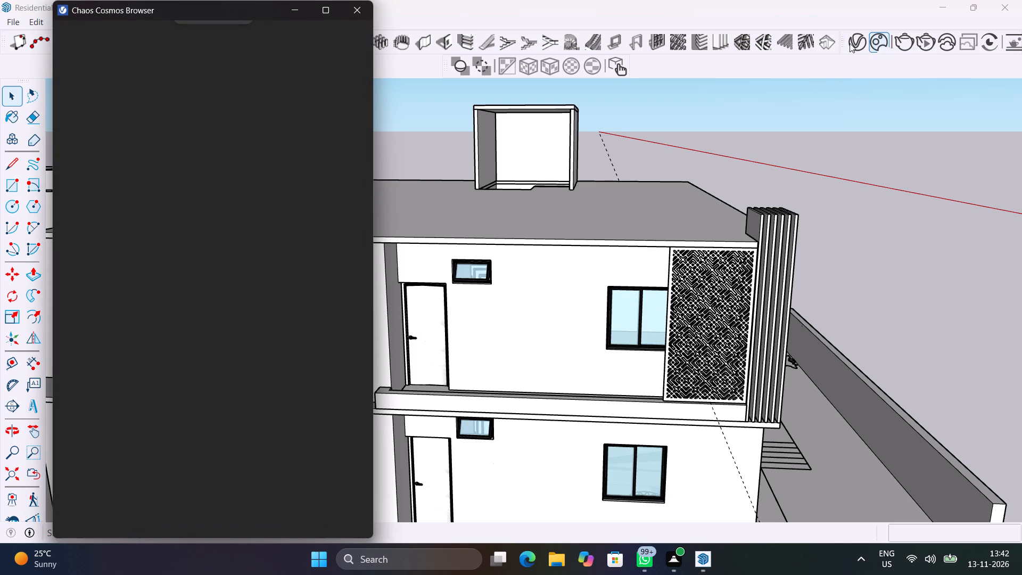
{"action": "left_click", "coordinate": [354, 5]}
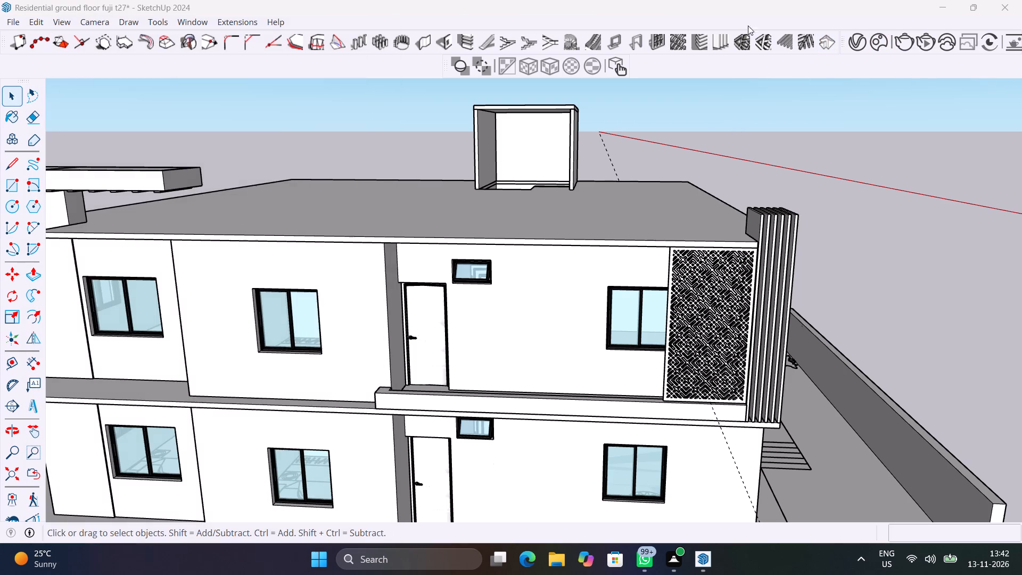
{"action": "left_click", "coordinate": [908, 43]}
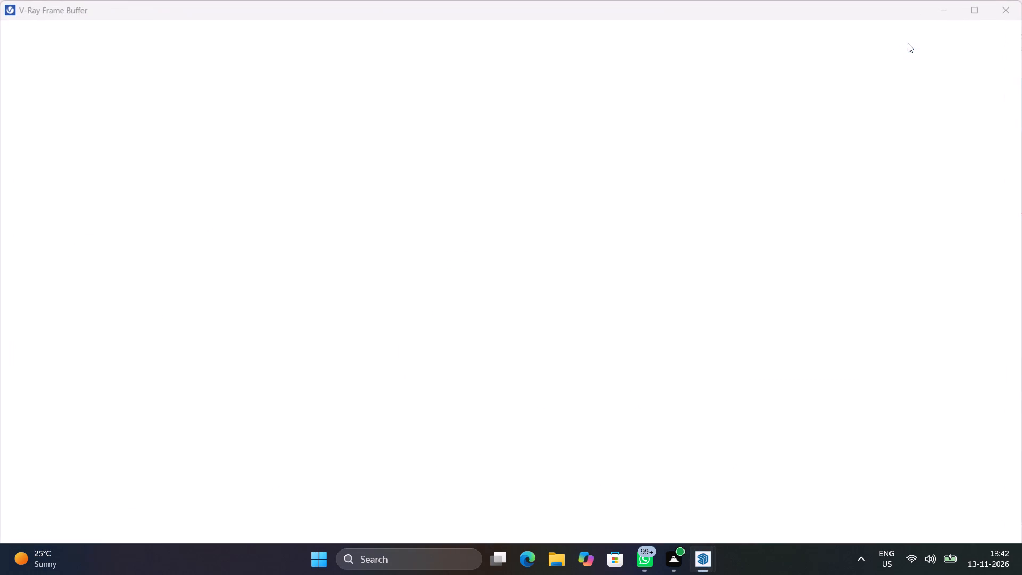
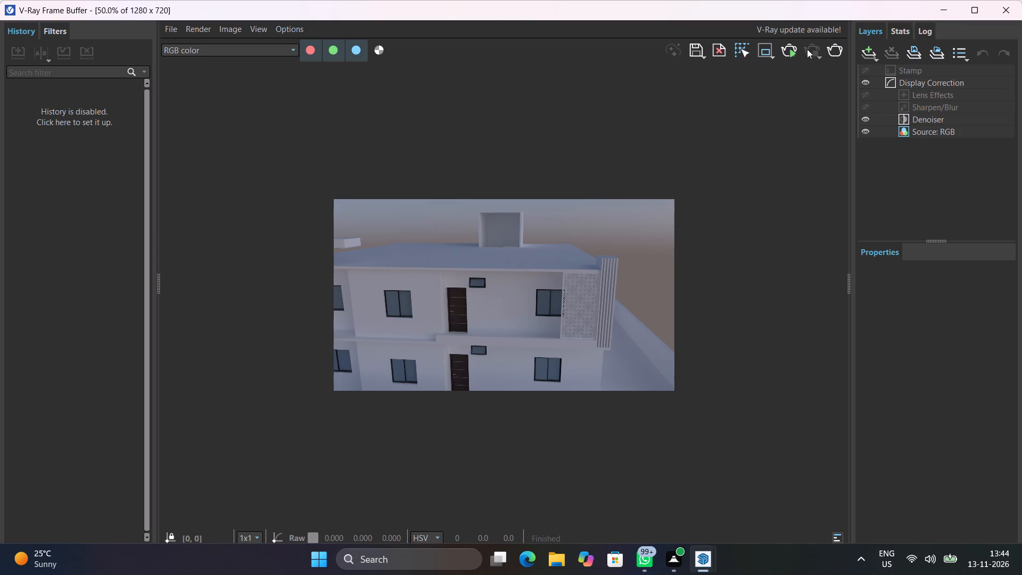
Start an interactive V-Ray render of the current house view, then close the frame buffer to return to the full house model.
{"action": "left_click", "coordinate": [787, 57]}
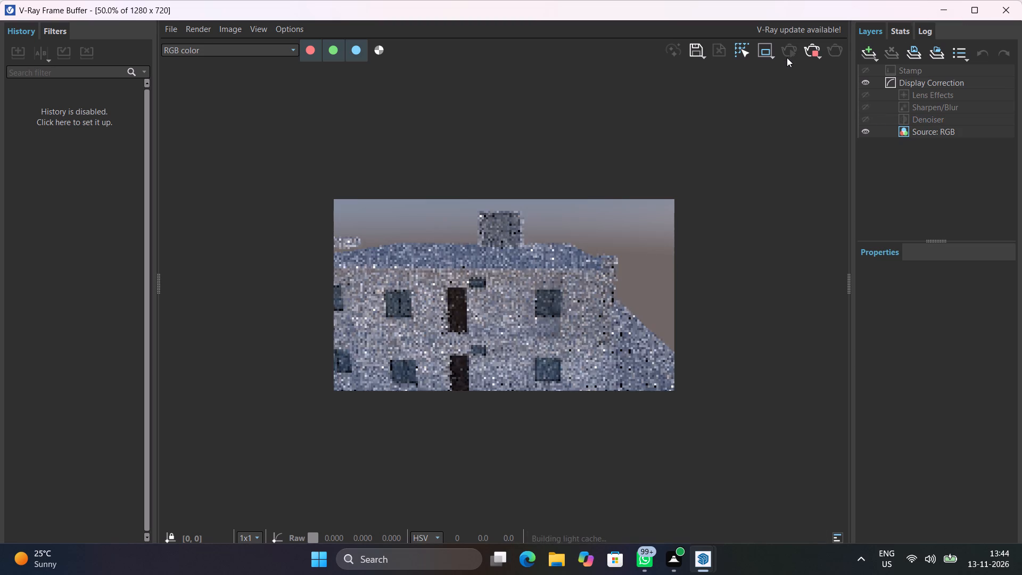
{"action": "left_click", "coordinate": [1009, 13]}
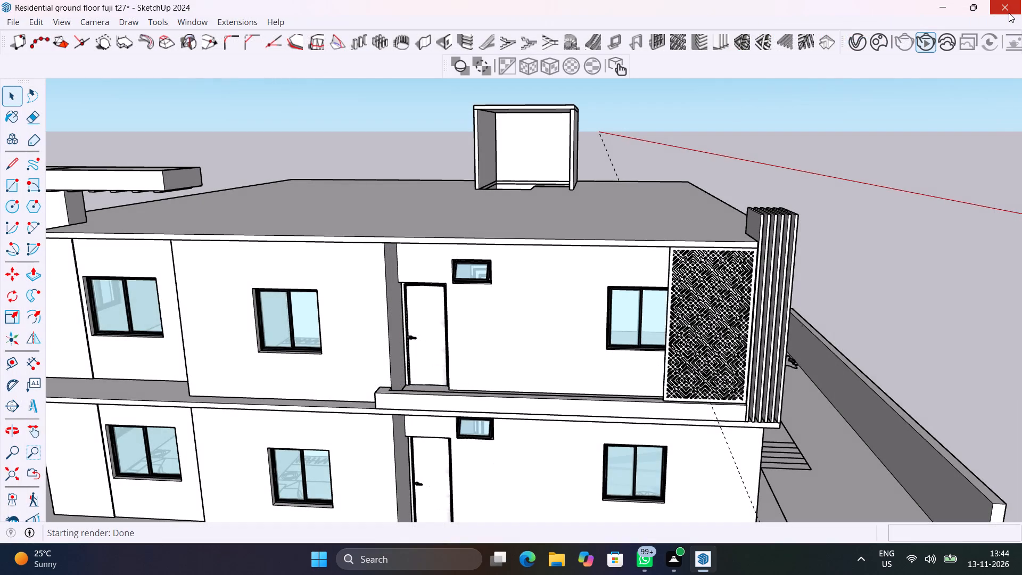
{"action": "scroll", "coordinate": [729, 301], "scroll_direction": "down", "scroll_amount": 4}
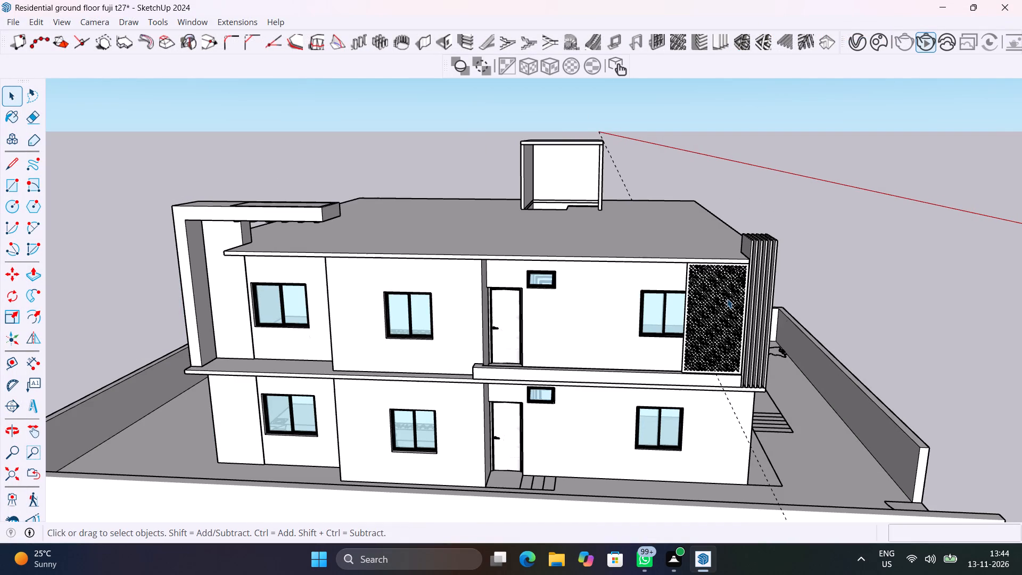
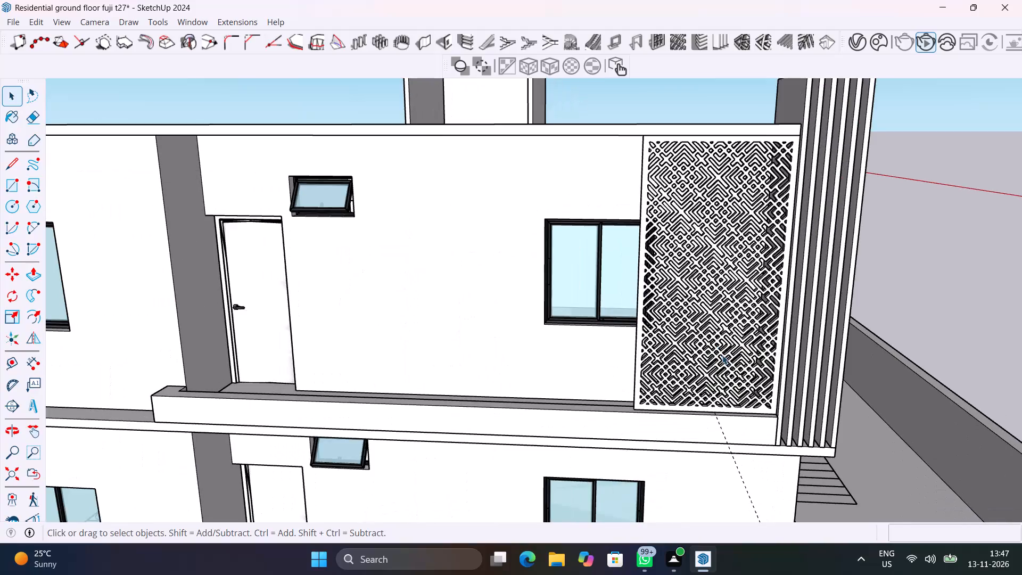
Open the upper balcony's front ledge for editing and copy its long outer top edge 3" inward across the top face.
{"action": "middle_click_drag", "start_coordinate": [728, 350], "coordinate": [754, 338]}
{"action": "scroll", "coordinate": [755, 338], "scroll_direction": "up", "scroll_amount": 1}
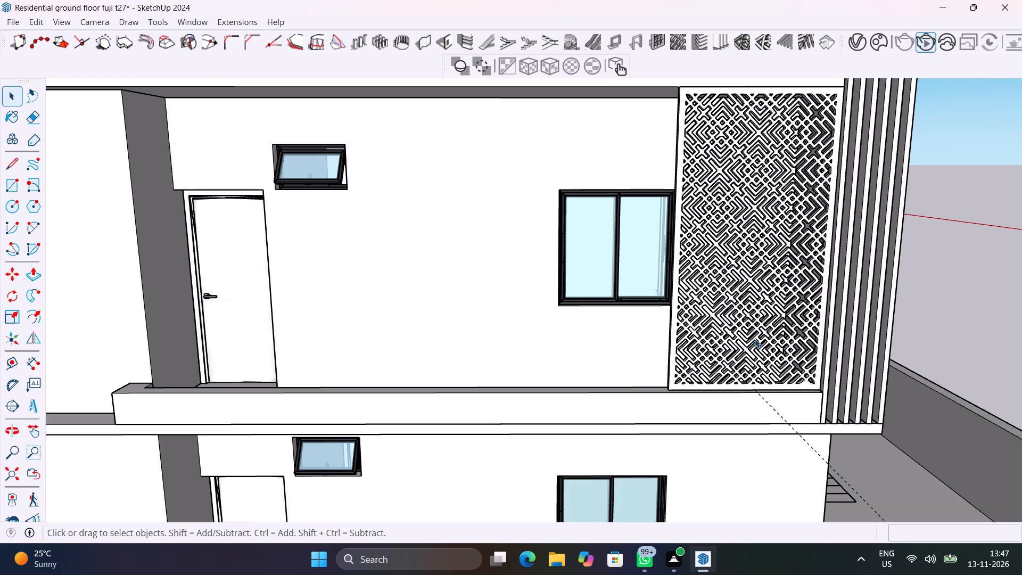
{"action": "scroll", "coordinate": [847, 354], "scroll_direction": "down", "scroll_amount": 4}
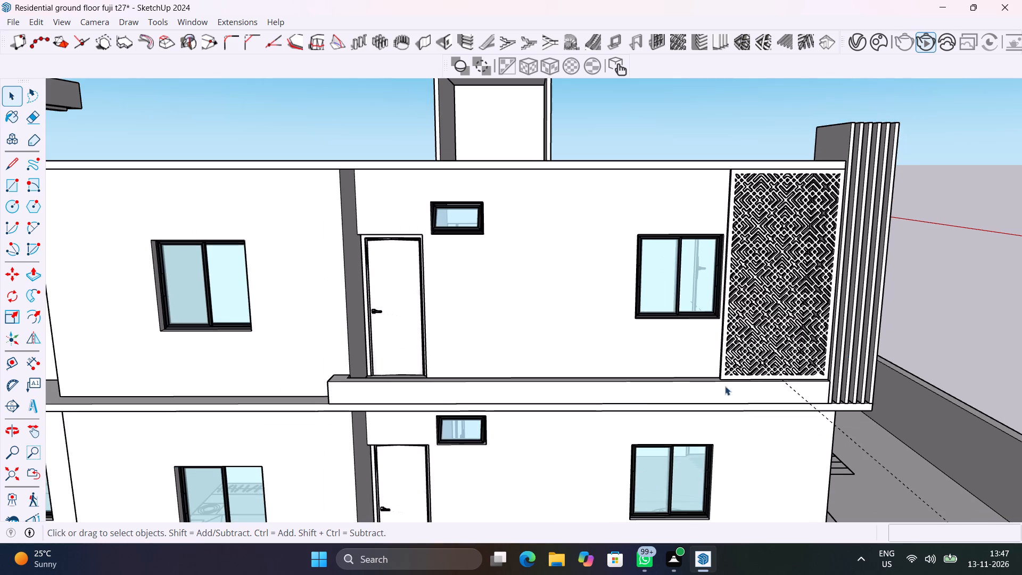
{"action": "middle_click_drag", "start_coordinate": [725, 386], "coordinate": [793, 449]}
{"action": "scroll", "coordinate": [776, 445], "scroll_direction": "up", "scroll_amount": 5}
{"action": "scroll", "coordinate": [742, 417], "scroll_direction": "up", "scroll_amount": 5}
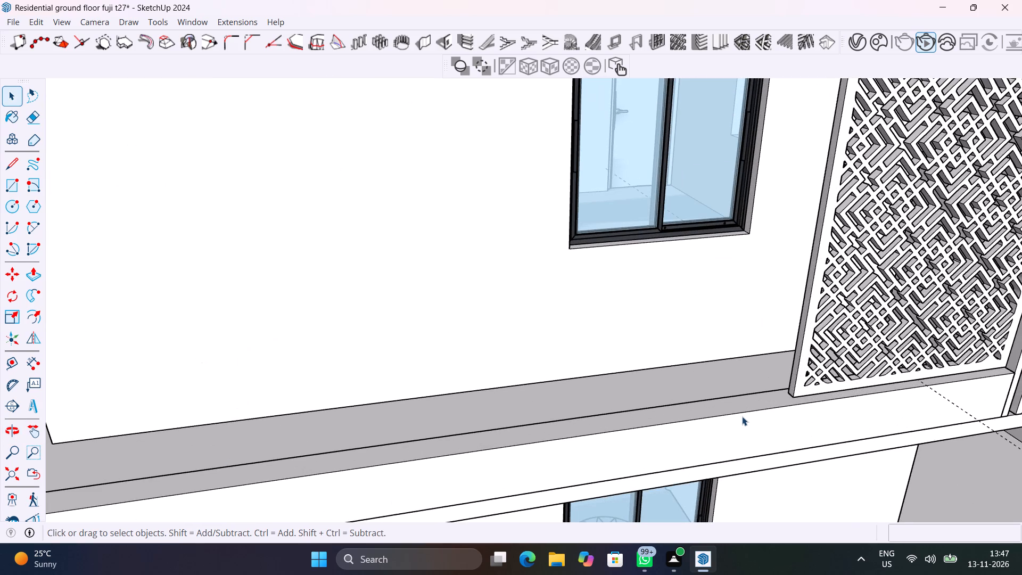
{"action": "middle_click_drag", "start_coordinate": [742, 416], "coordinate": [810, 477]}
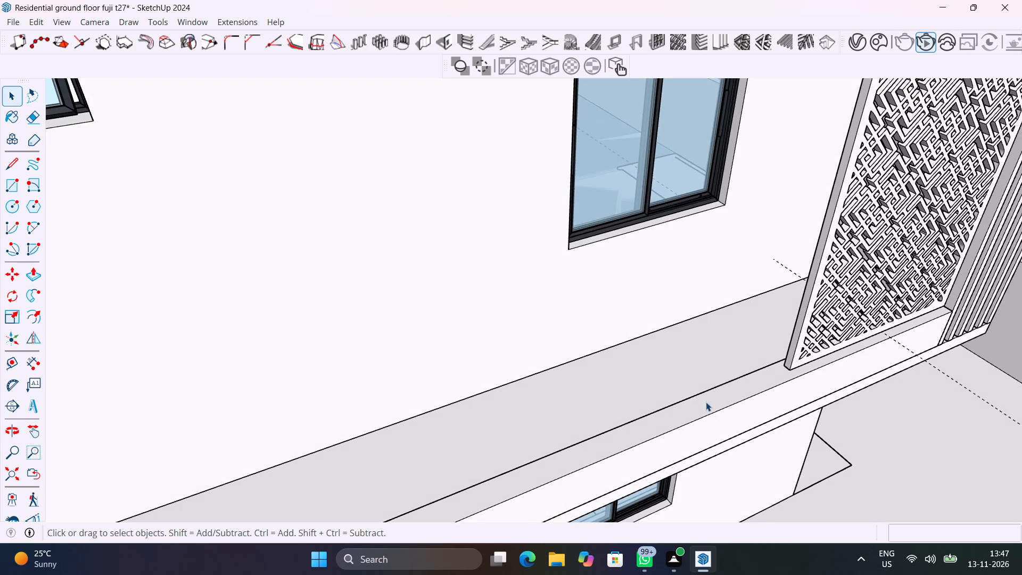
{"action": "left_click", "coordinate": [706, 402]}
{"action": "double_click", "coordinate": [706, 402]}
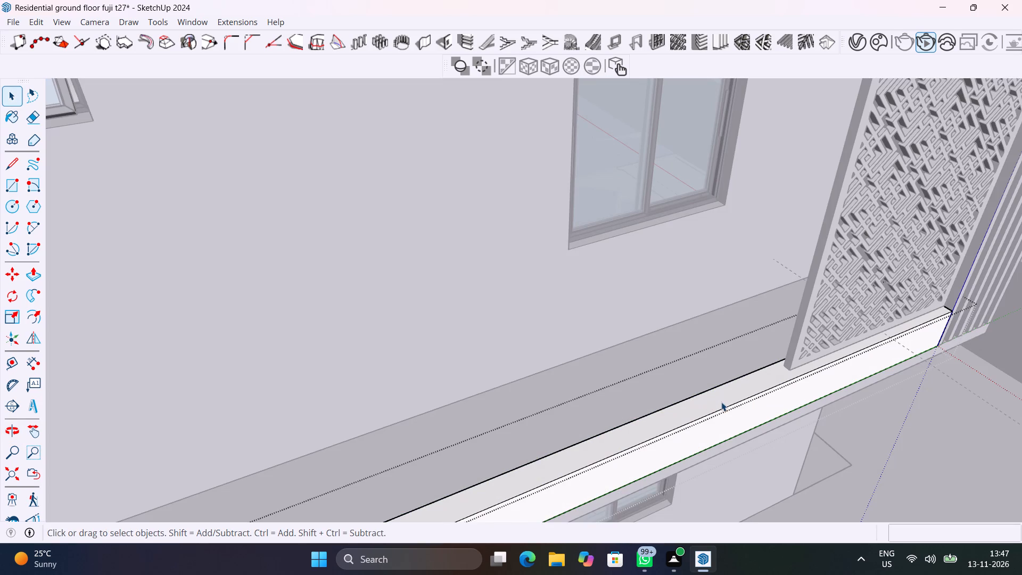
{"action": "left_click", "coordinate": [737, 400]}
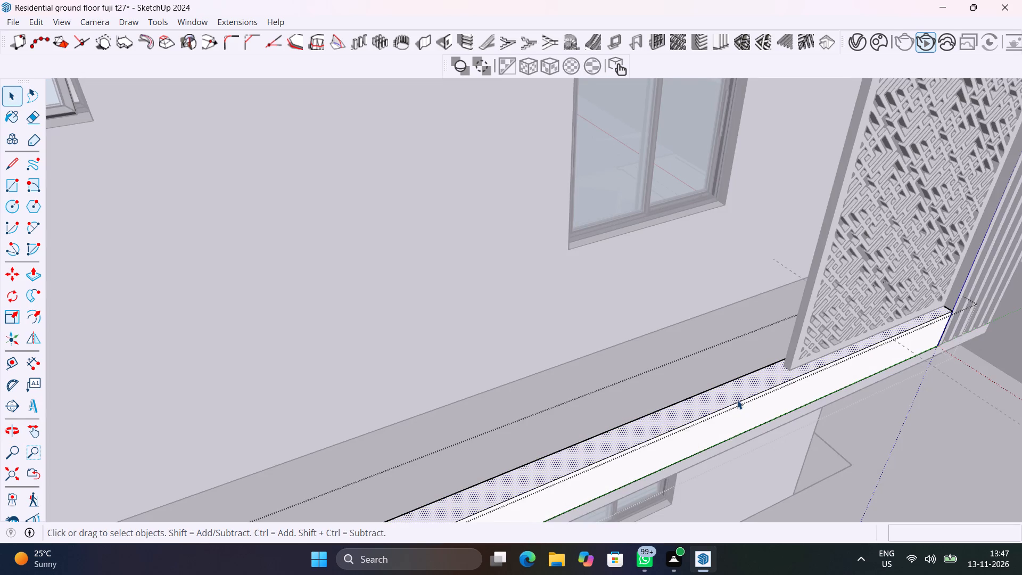
{"action": "scroll", "coordinate": [737, 400], "scroll_direction": "down", "scroll_amount": 2}
{"action": "left_click", "coordinate": [738, 401]}
{"action": "scroll", "coordinate": [739, 402], "scroll_direction": "down", "scroll_amount": 7}
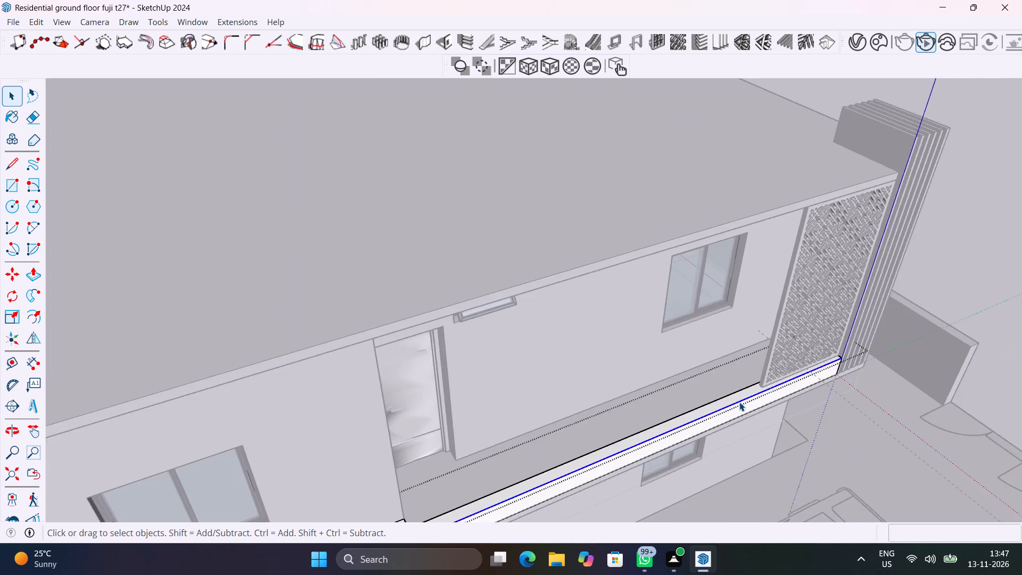
{"action": "scroll", "coordinate": [739, 402], "scroll_direction": "down", "scroll_amount": 5}
{"action": "scroll", "coordinate": [539, 482], "scroll_direction": "up", "scroll_amount": 15}
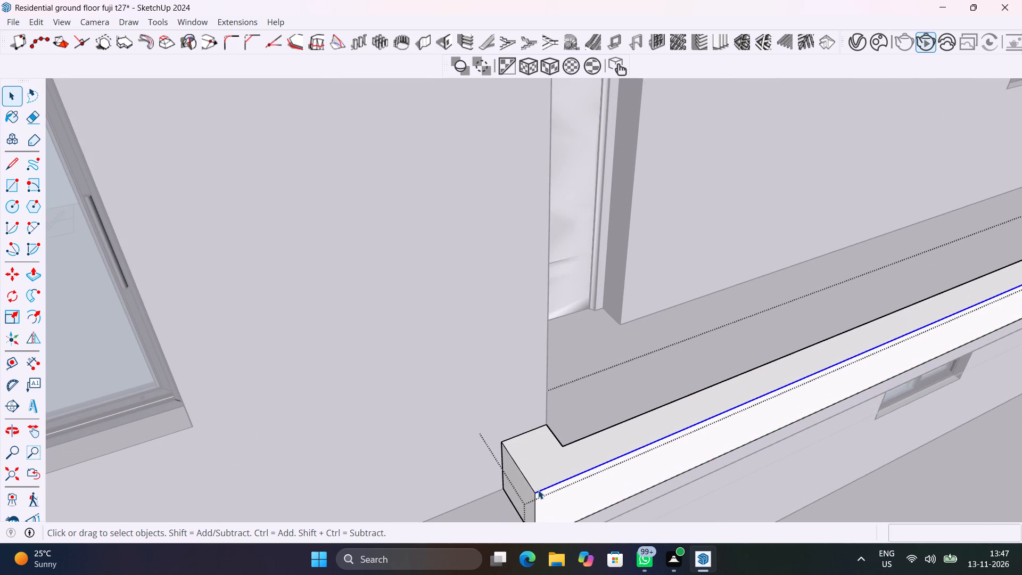
{"action": "key", "text": "m"}
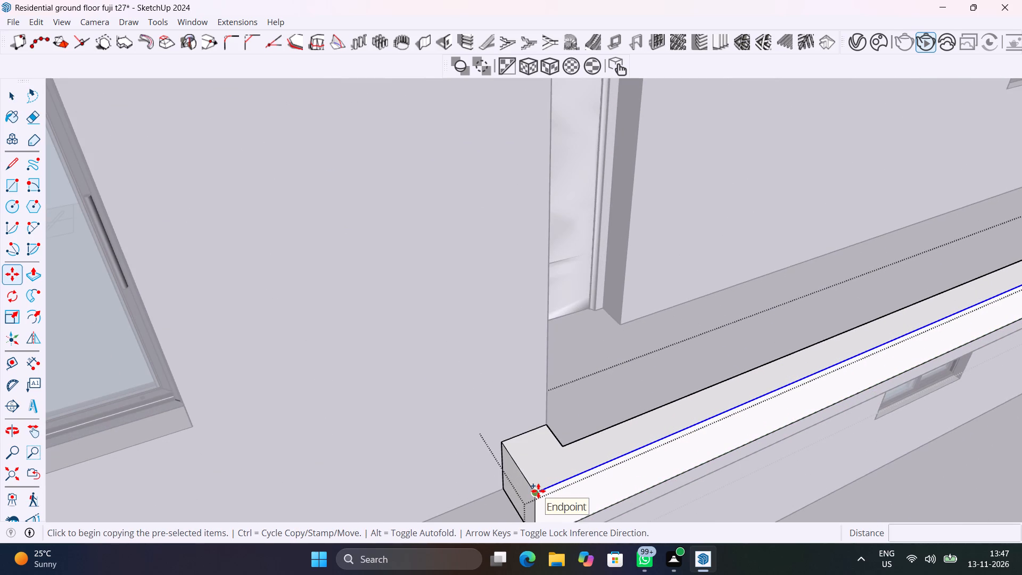
{"action": "left_click", "coordinate": [534, 492]}
{"action": "left_click", "coordinate": [524, 478]}
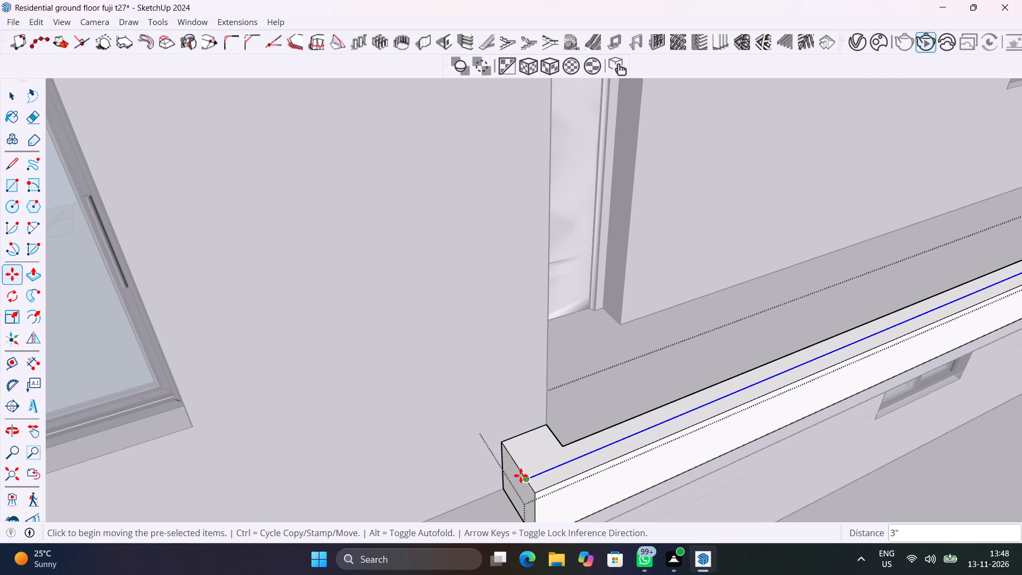
{"action": "key", "text": "space"}
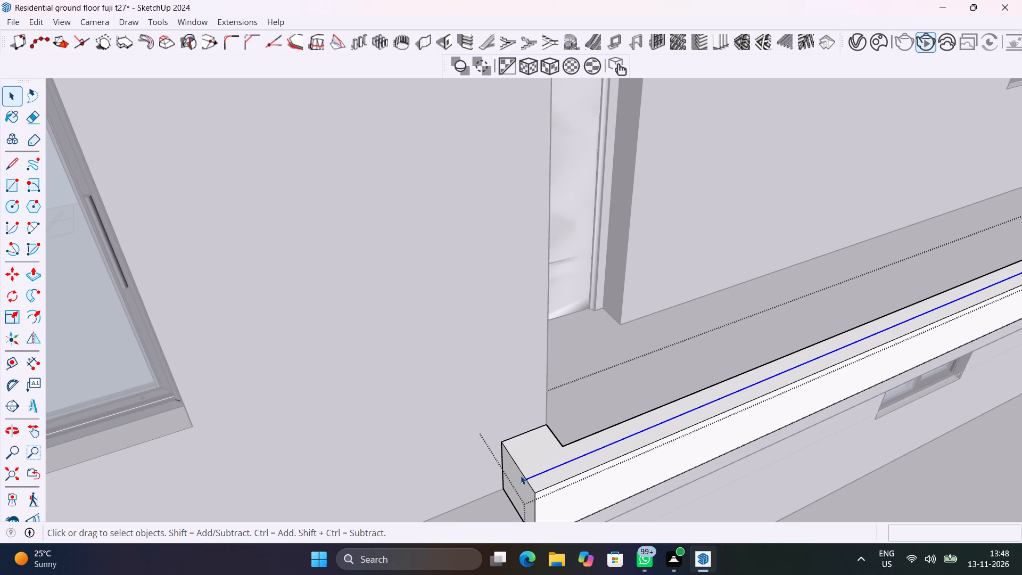
{"action": "key", "text": "space"}
Copy the ledge's short end edge about 4 5/16" inward, then delete the leftover line segment beyond the new corner.
{"action": "scroll", "coordinate": [520, 461], "scroll_direction": "up", "scroll_amount": 5}
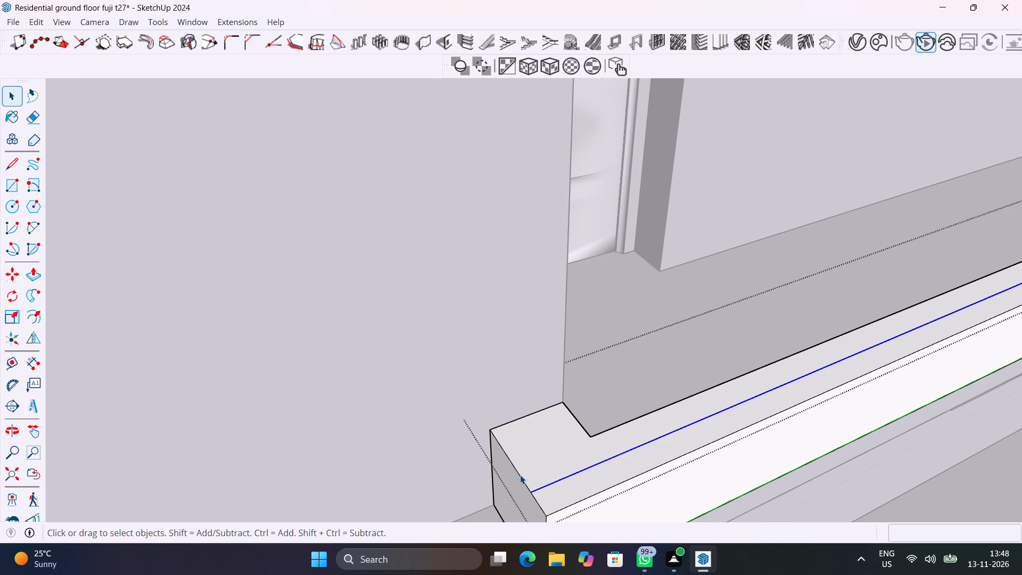
{"action": "left_click", "coordinate": [520, 475]}
{"action": "key", "text": "m"}
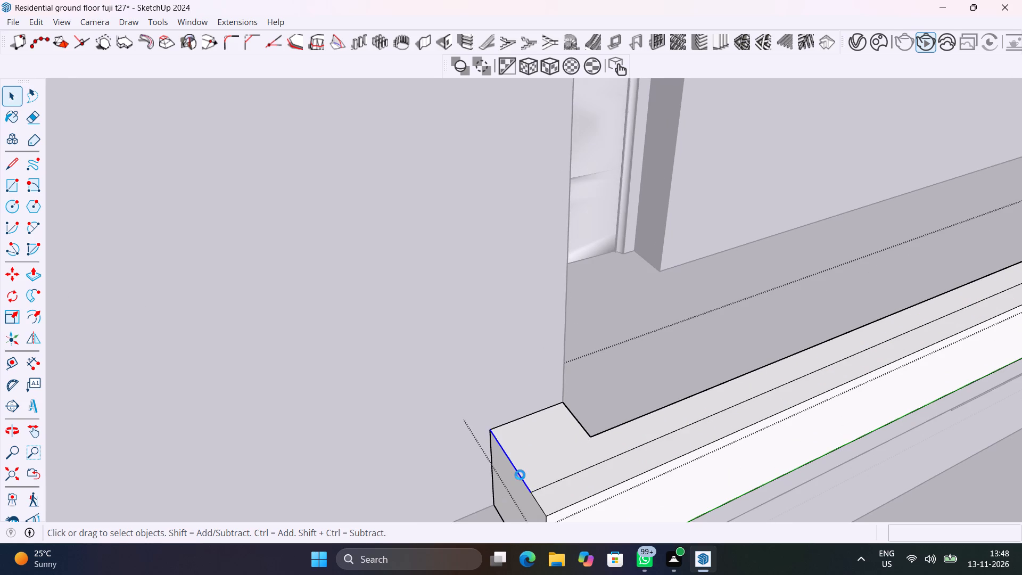
{"action": "left_click", "coordinate": [491, 430]}
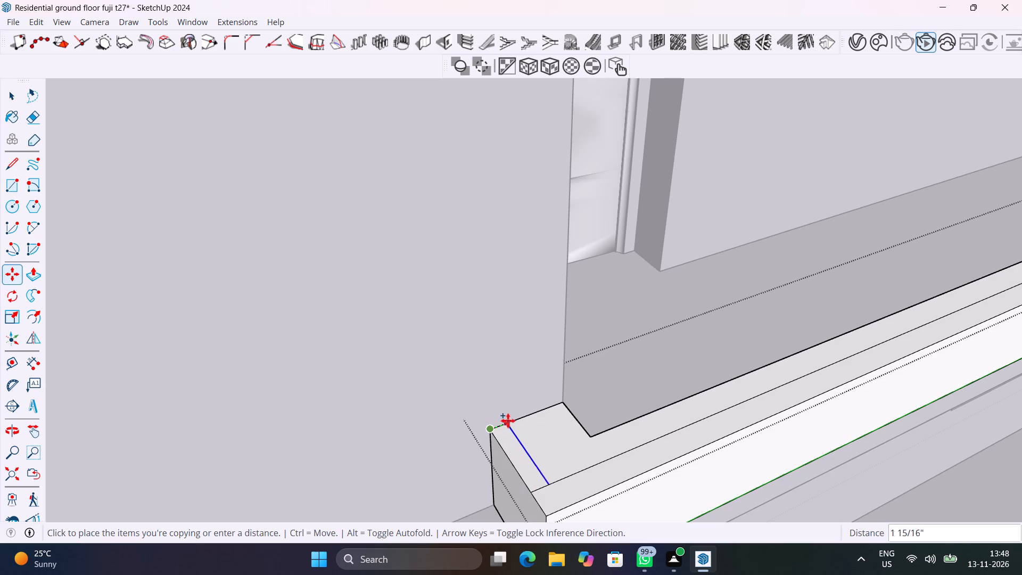
{"action": "left_click", "coordinate": [522, 415]}
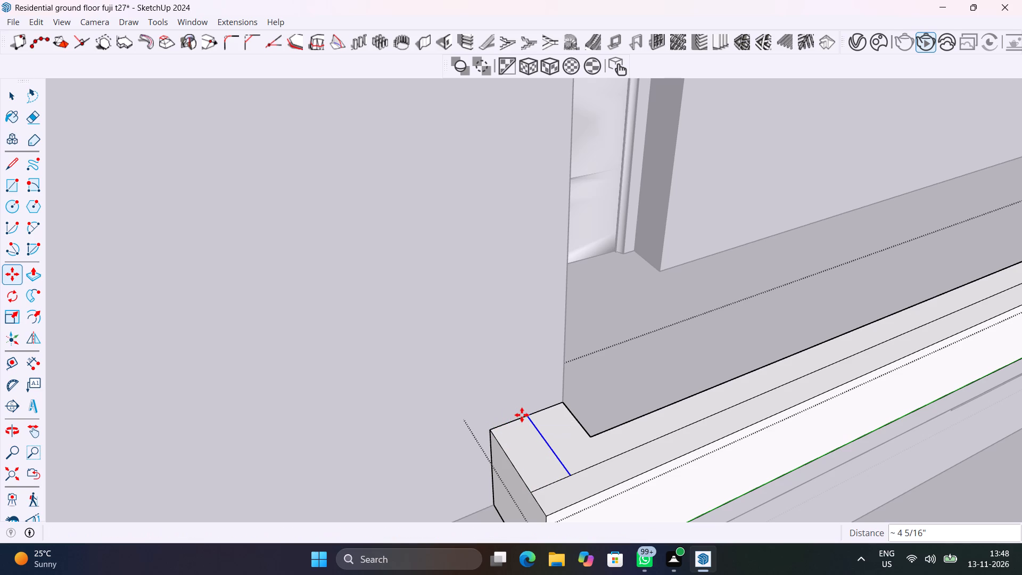
{"action": "key", "text": "space"}
{"action": "scroll", "coordinate": [561, 479], "scroll_direction": "up", "scroll_amount": 5}
{"action": "left_click", "coordinate": [561, 479]}
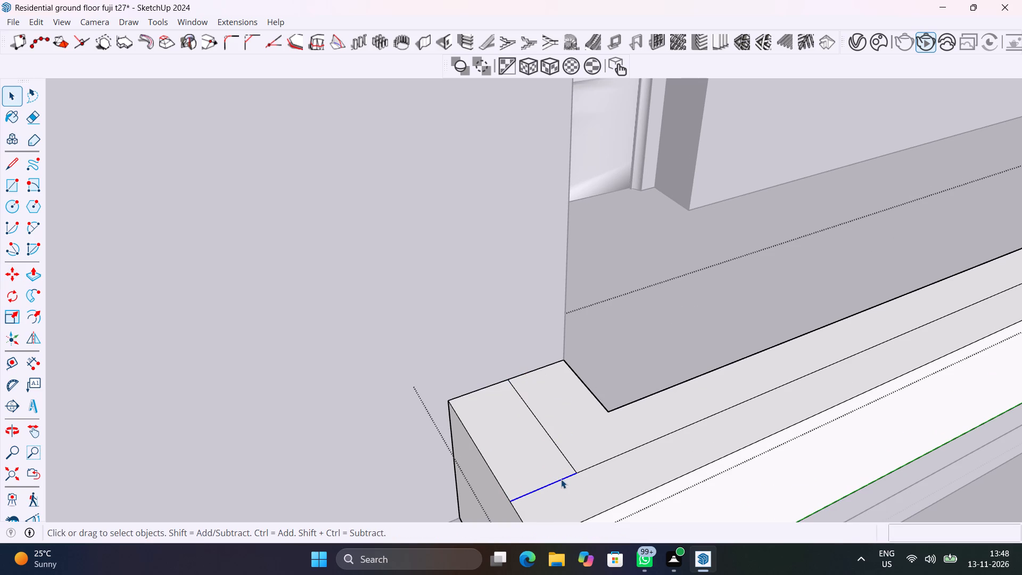
{"action": "key", "text": "Delete"}
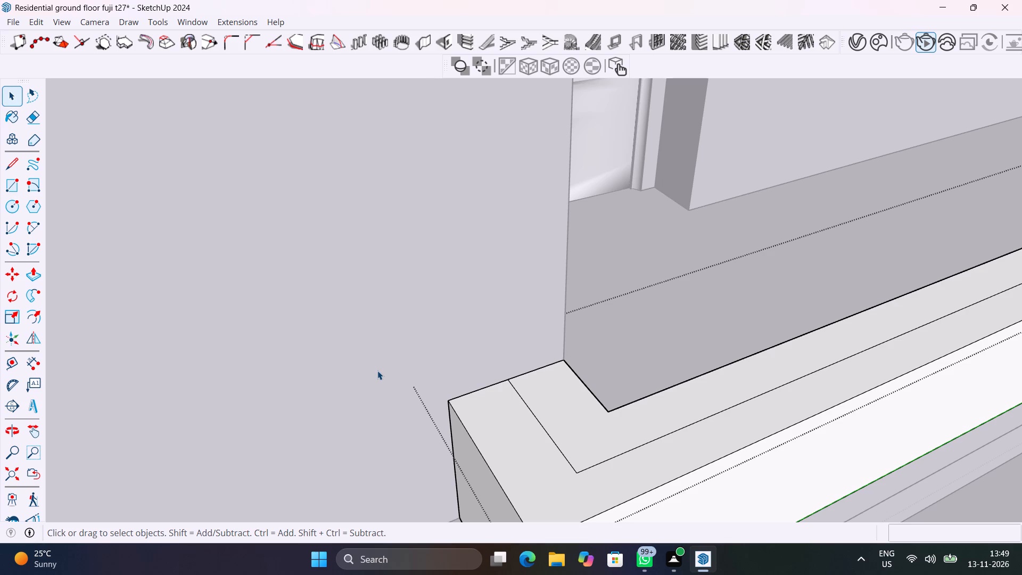
Save the model.
{"action": "key", "text": "ctrl+s"}
Draw a Type C MAJ Rail, 25" high with zero offsets, along the ledge's guide lines to the pattern screen, adding intermediate poles about 3'-4' apart.
{"action": "left_click", "coordinate": [201, 26]}
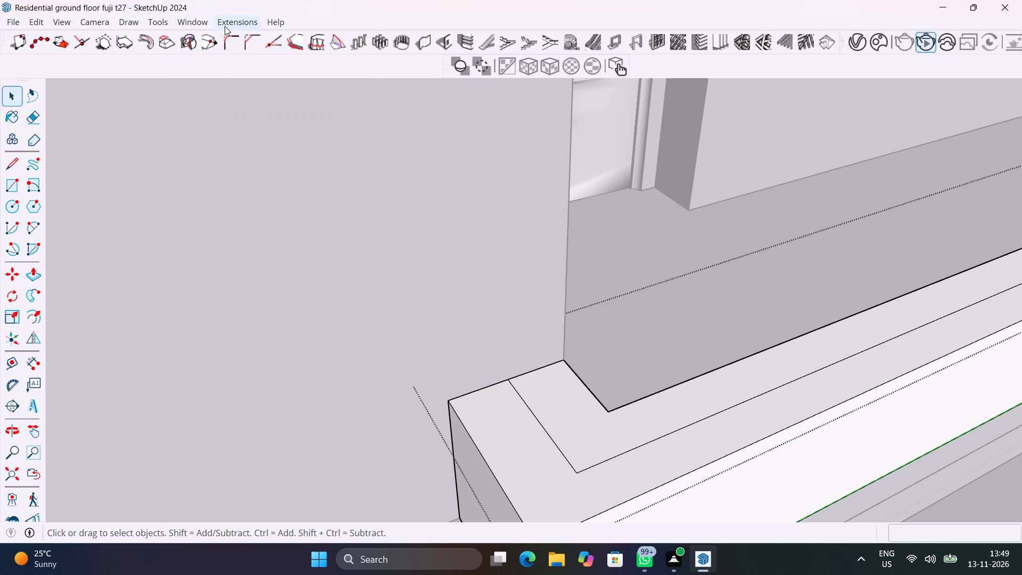
{"action": "double_click", "coordinate": [225, 26]}
{"action": "left_click", "coordinate": [253, 220]}
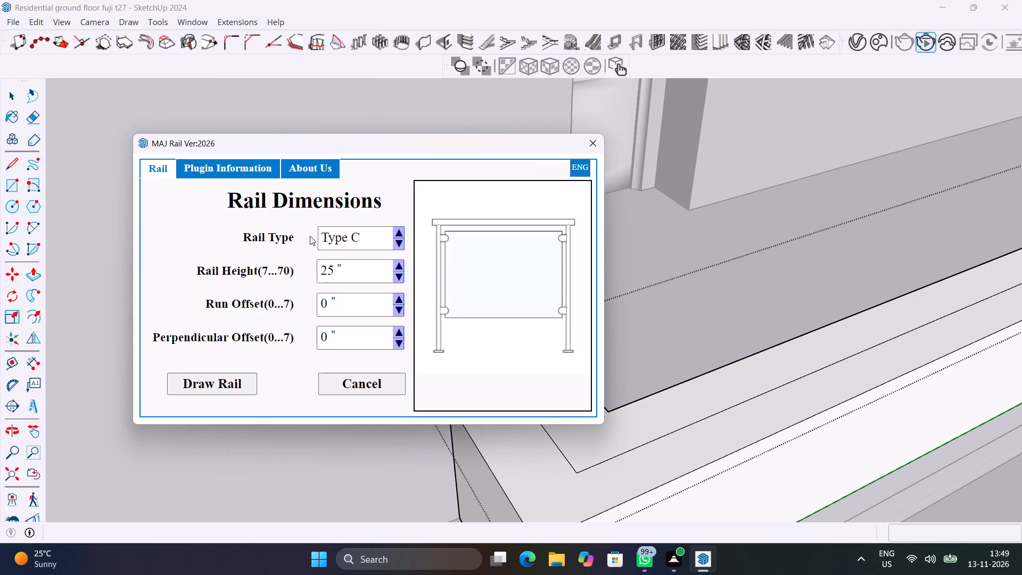
{"action": "left_click", "coordinate": [217, 379]}
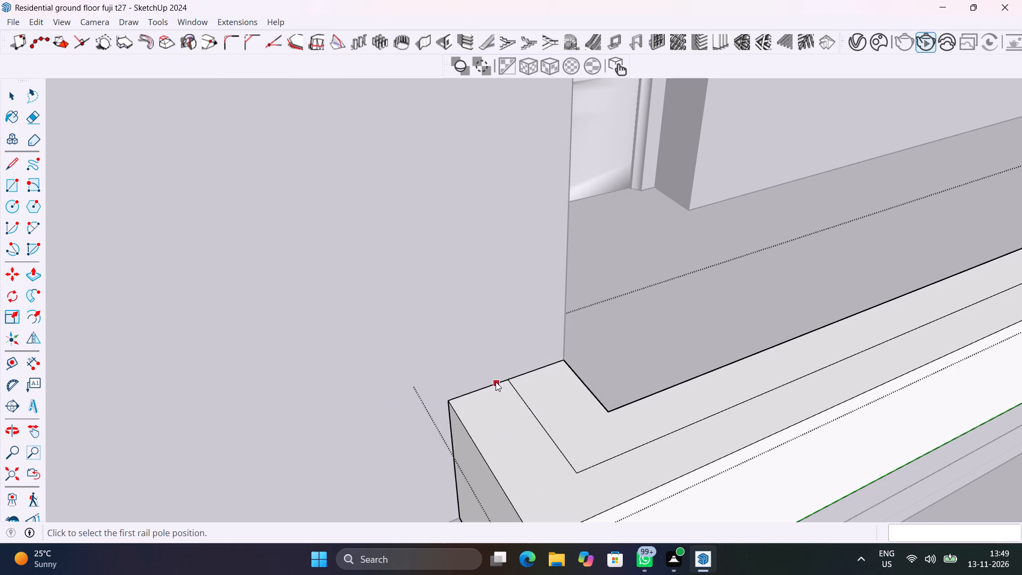
{"action": "left_click", "coordinate": [509, 381]}
{"action": "left_click", "coordinate": [578, 473]}
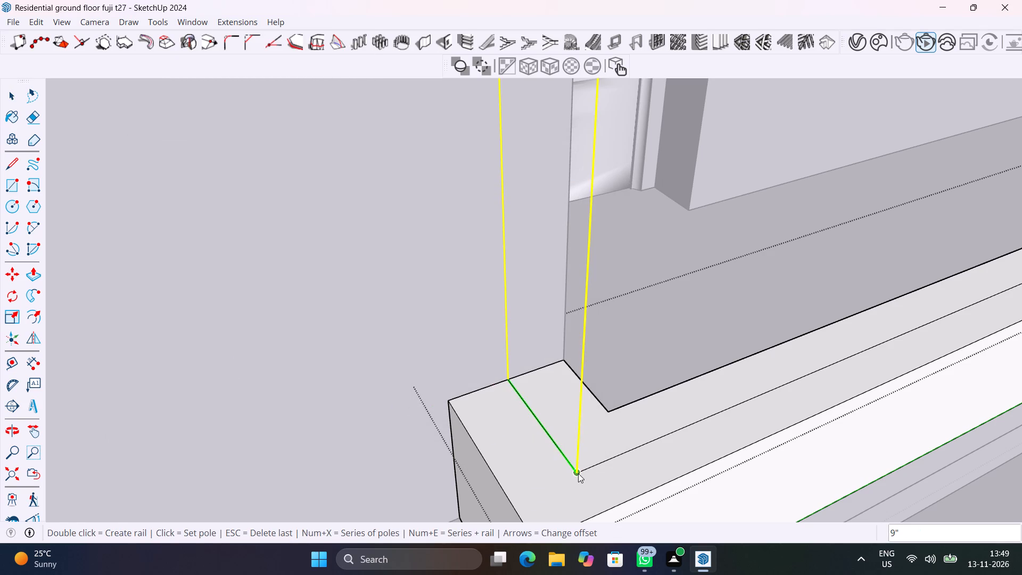
{"action": "middle_click_drag", "start_coordinate": [578, 473], "coordinate": [322, 477]}
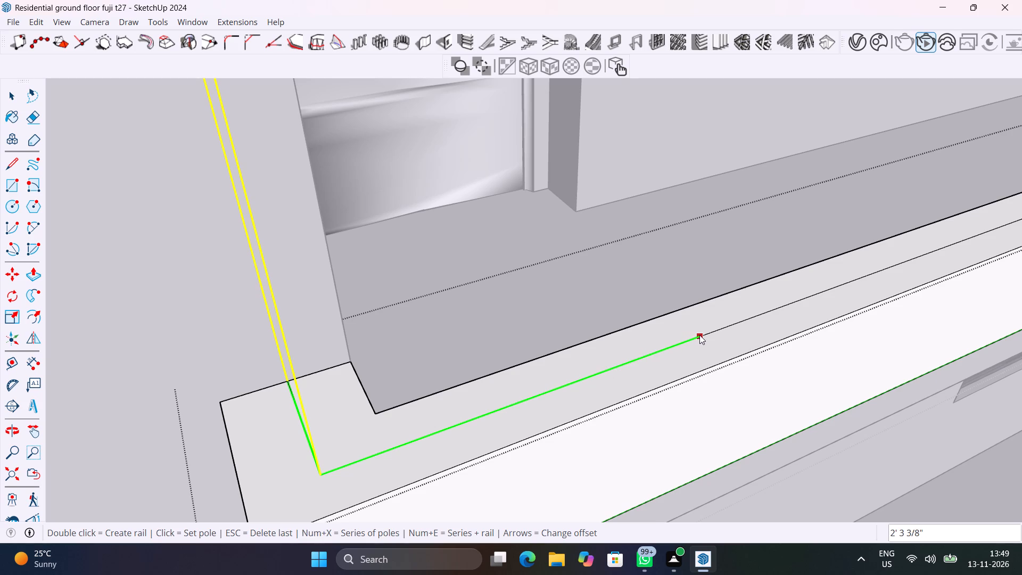
{"action": "scroll", "coordinate": [762, 314], "scroll_direction": "down", "scroll_amount": 17}
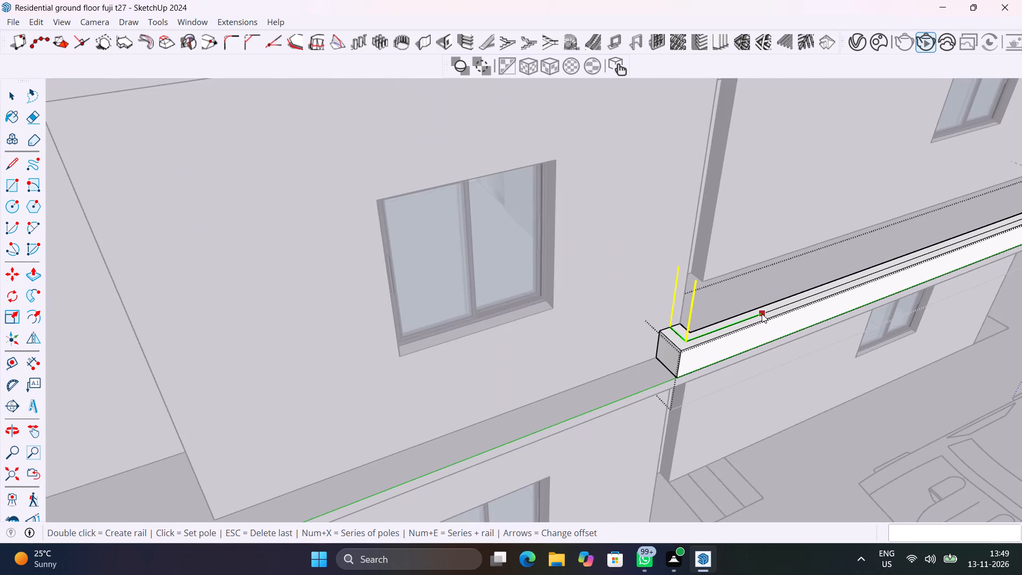
{"action": "middle_click_drag", "start_coordinate": [762, 314], "coordinate": [494, 429], "text": "shift"}
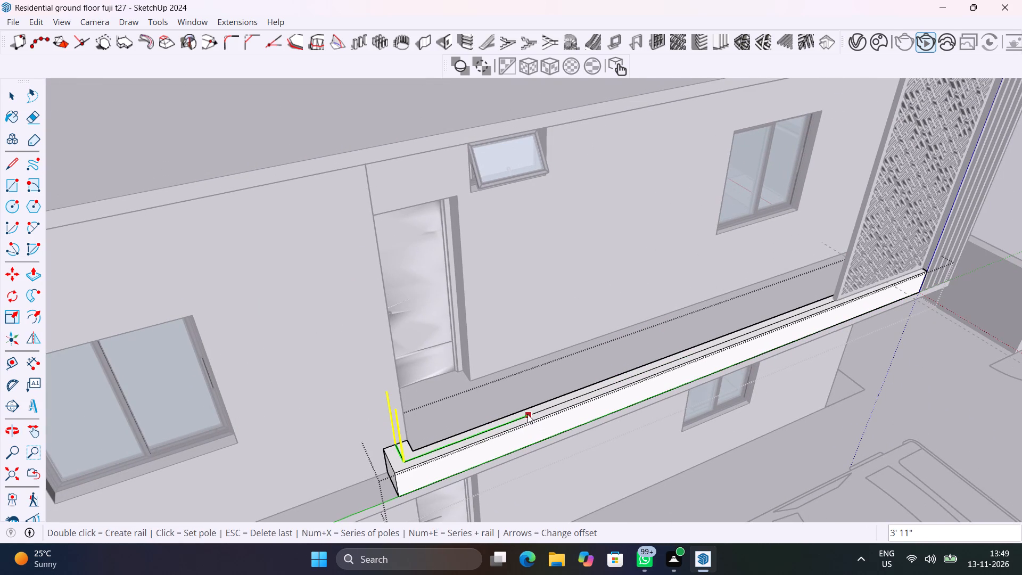
{"action": "scroll", "coordinate": [528, 414], "scroll_direction": "up", "scroll_amount": 5}
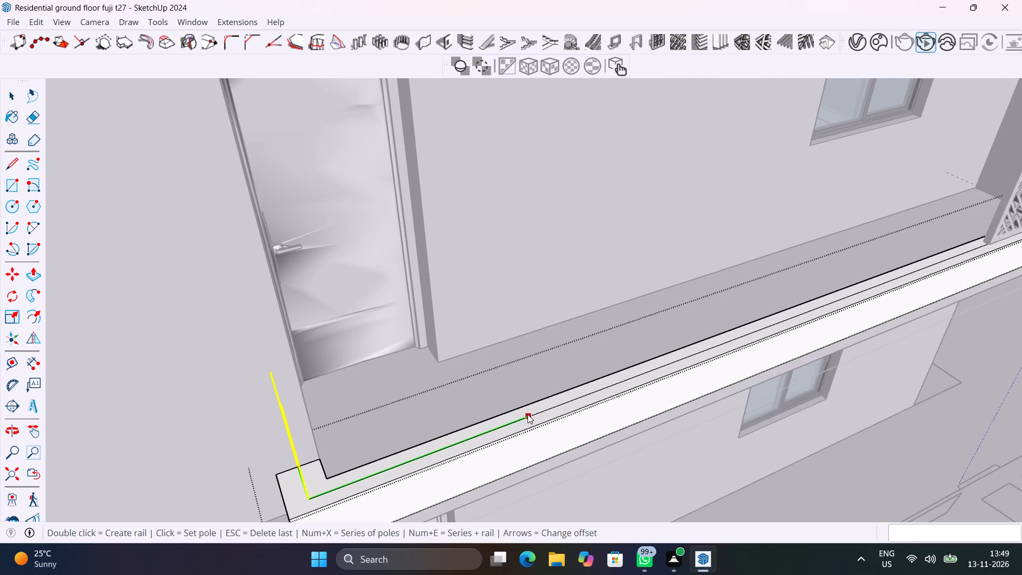
{"action": "left_click", "coordinate": [528, 414]}
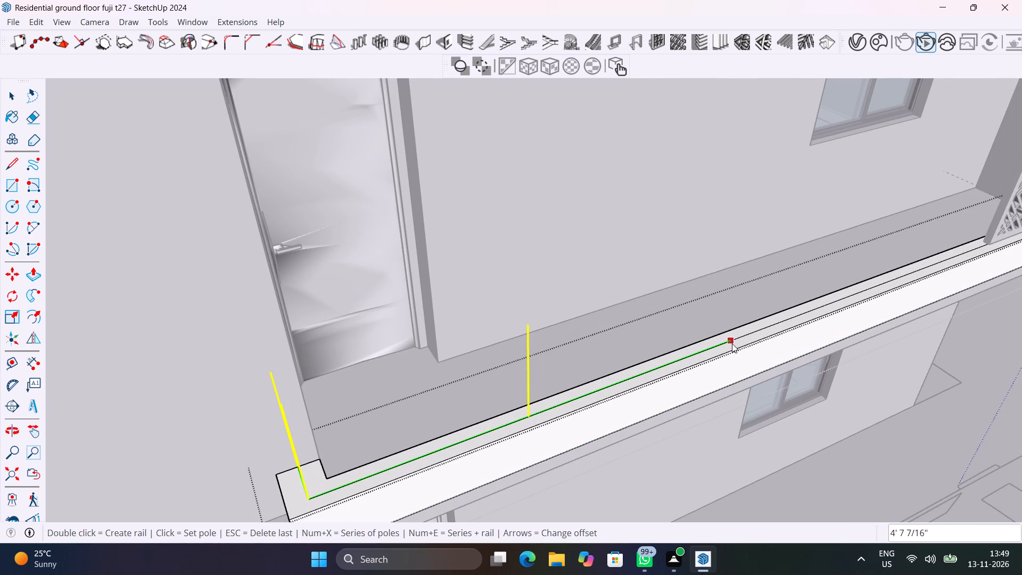
{"action": "left_click", "coordinate": [681, 363]}
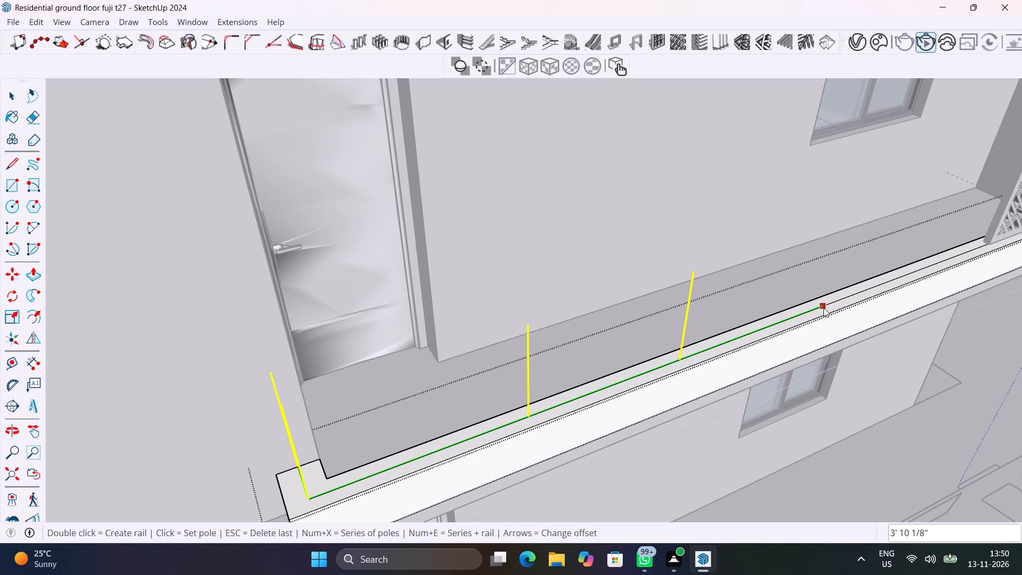
{"action": "left_click", "coordinate": [810, 314]}
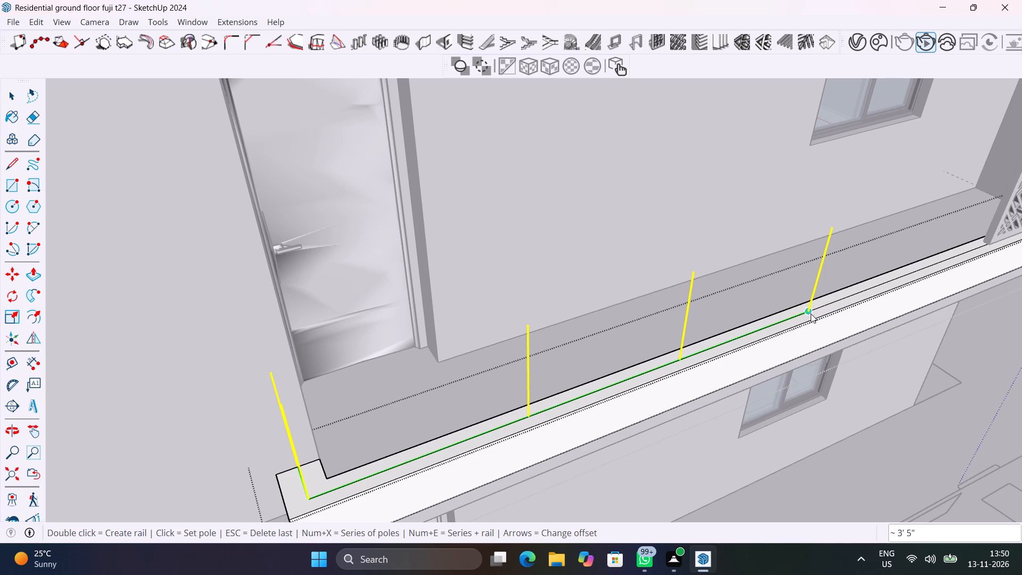
{"action": "left_click", "coordinate": [911, 274]}
{"action": "double_click", "coordinate": [983, 243]}
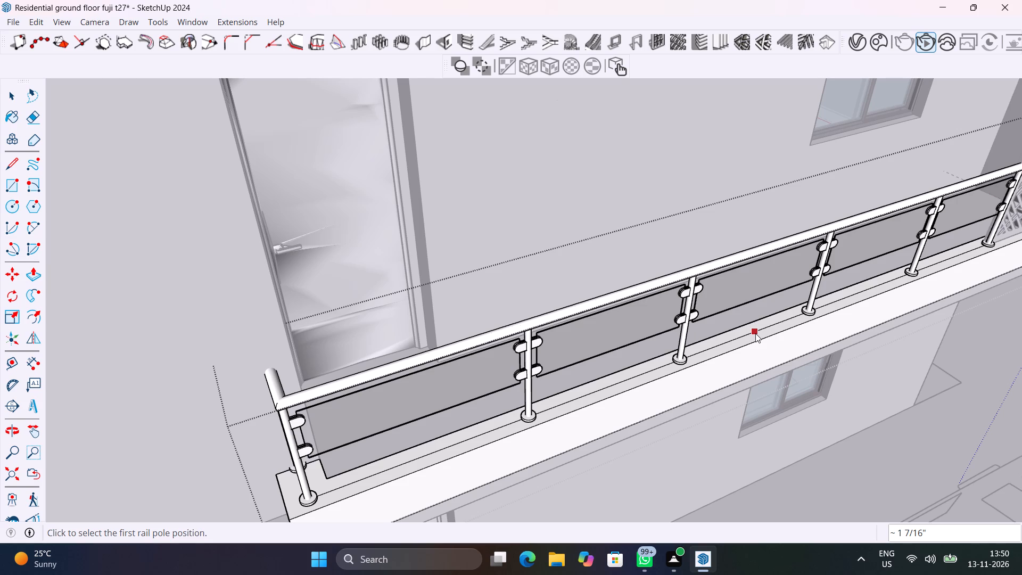
{"action": "scroll", "coordinate": [798, 303], "scroll_direction": "down", "scroll_amount": 8}
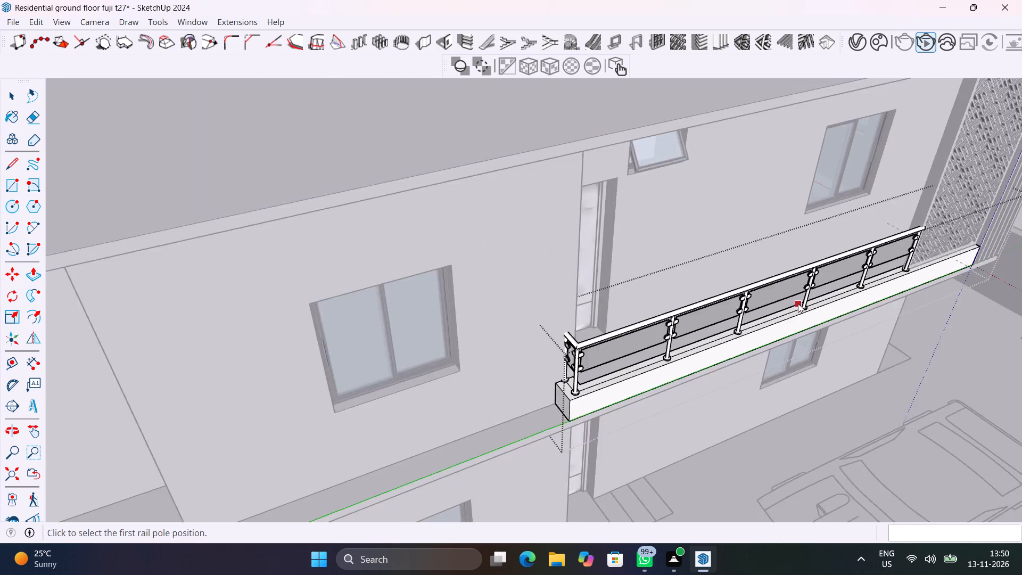
{"action": "scroll", "coordinate": [798, 303], "scroll_direction": "down", "scroll_amount": 4}
{"action": "key", "text": "space"}
{"action": "left_click", "coordinate": [986, 179]}
Examine where the new railing's end post and handrail meet the pattern screen on the balcony ledge.
{"action": "scroll", "coordinate": [962, 254], "scroll_direction": "down", "scroll_amount": 1}
{"action": "middle_click_drag", "start_coordinate": [962, 253], "coordinate": [911, 249]}
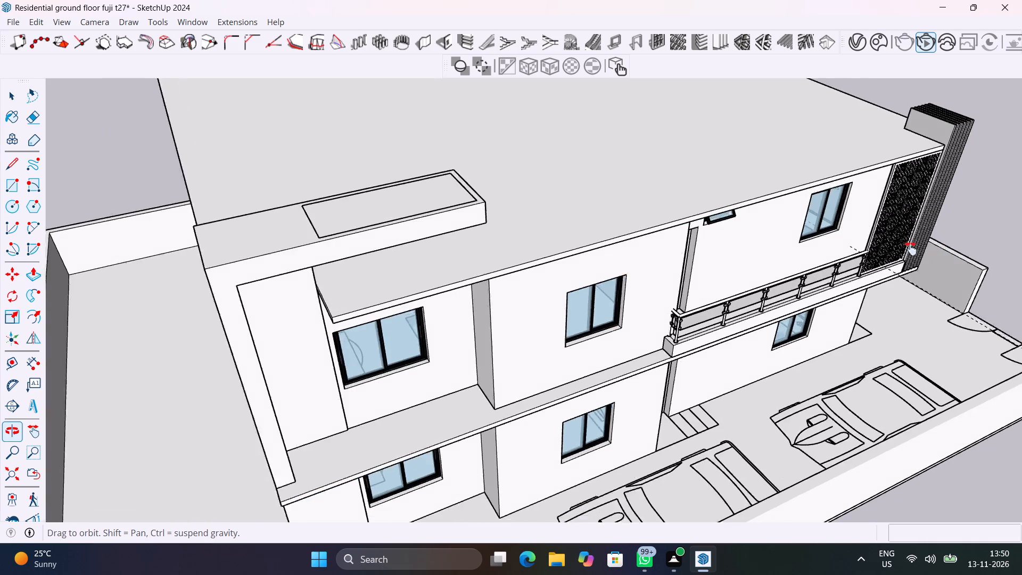
{"action": "middle_click_drag", "start_coordinate": [911, 249], "coordinate": [673, 192]}
{"action": "scroll", "coordinate": [603, 225], "scroll_direction": "up", "scroll_amount": 8}
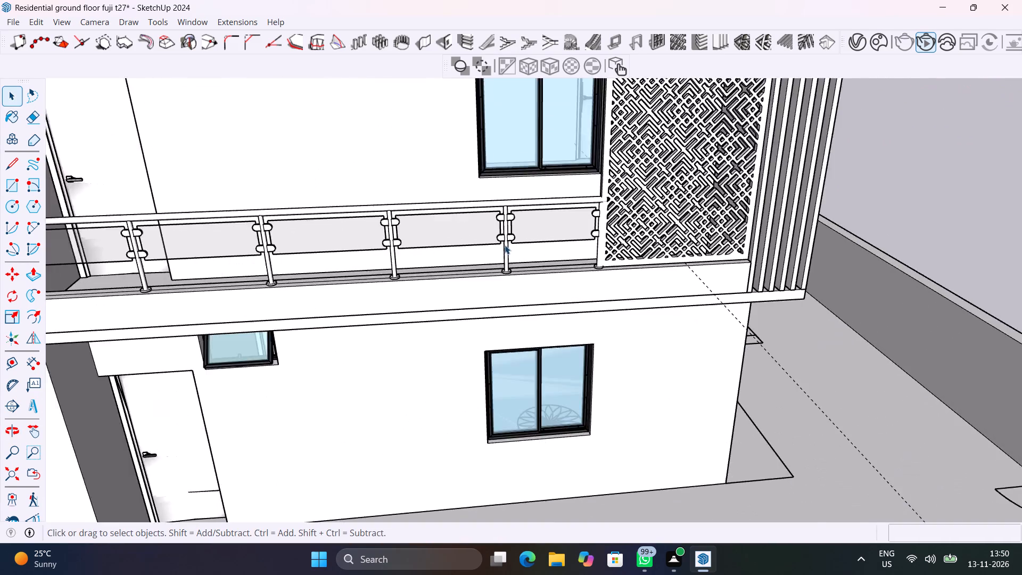
{"action": "scroll", "coordinate": [505, 245], "scroll_direction": "up", "scroll_amount": 6}
{"action": "scroll", "coordinate": [624, 216], "scroll_direction": "up", "scroll_amount": 5}
{"action": "middle_click_drag", "start_coordinate": [644, 223], "coordinate": [543, 298], "text": "shift"}
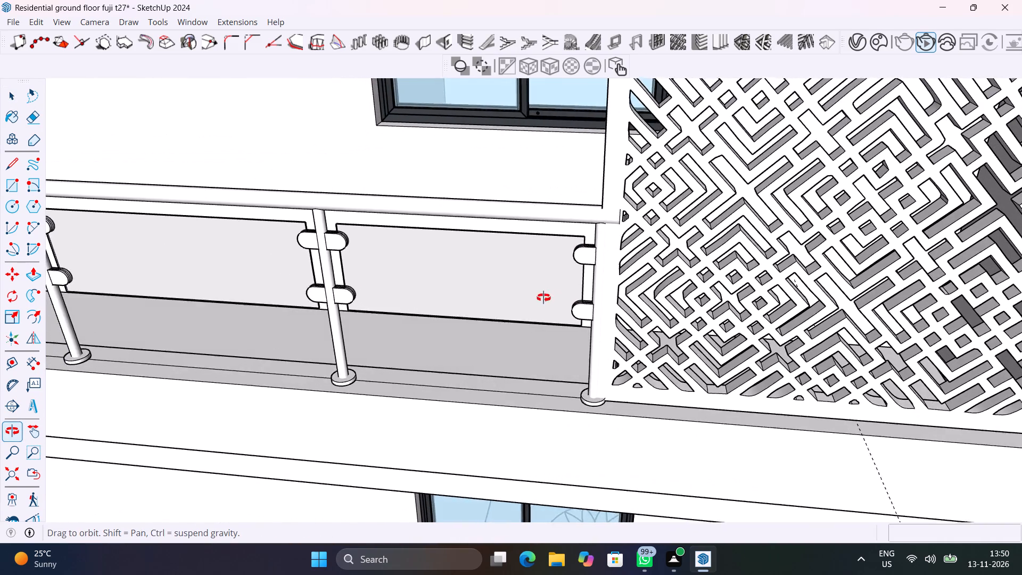
{"action": "middle_click_drag", "start_coordinate": [543, 298], "coordinate": [625, 331], "text": "shift"}
{"action": "left_click", "coordinate": [670, 200]}
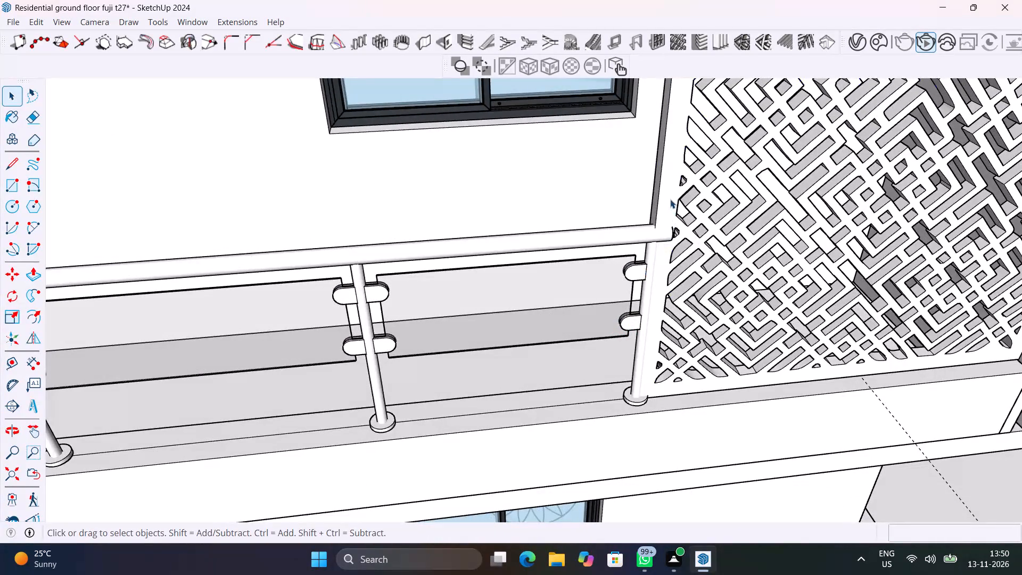
Scale the pattern screen along the red axis to about 0.95, pulling its railing-side edge clear of the railing's end post.
{"action": "scroll", "coordinate": [670, 200], "scroll_direction": "down", "scroll_amount": 5}
{"action": "middle_click_drag", "start_coordinate": [670, 200], "coordinate": [605, 327], "text": "shift"}
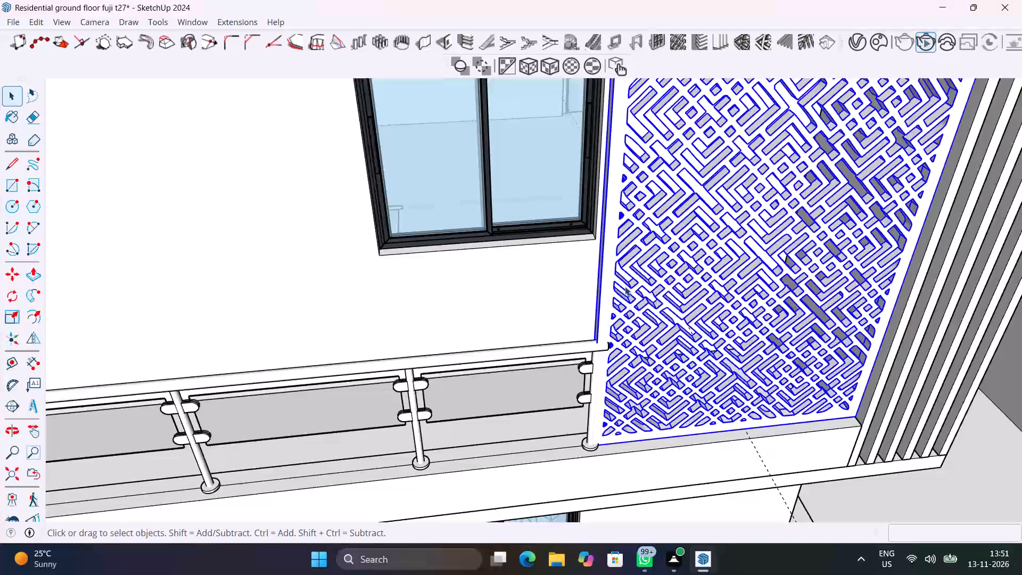
{"action": "key", "text": "s"}
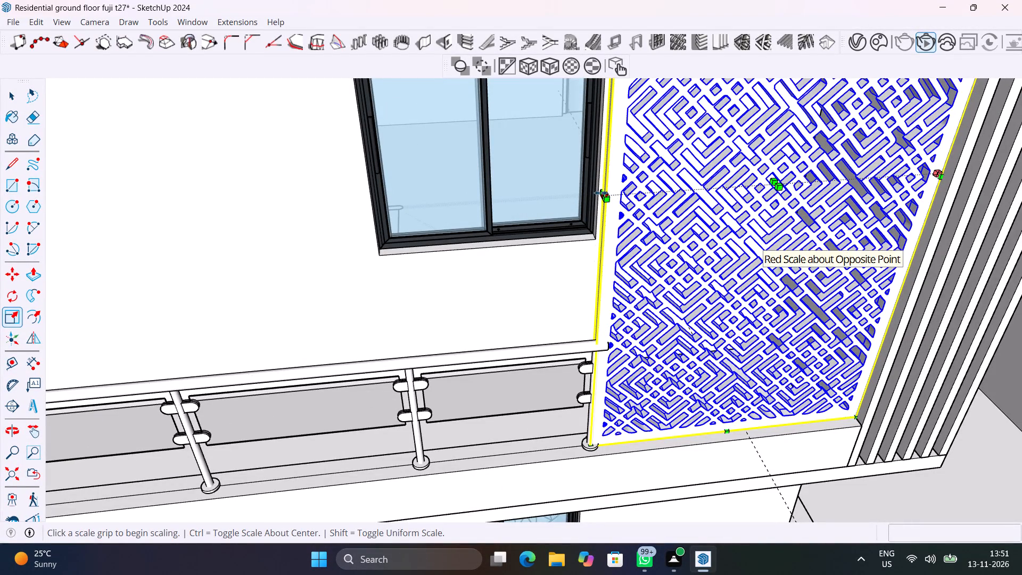
{"action": "left_click", "coordinate": [600, 193]}
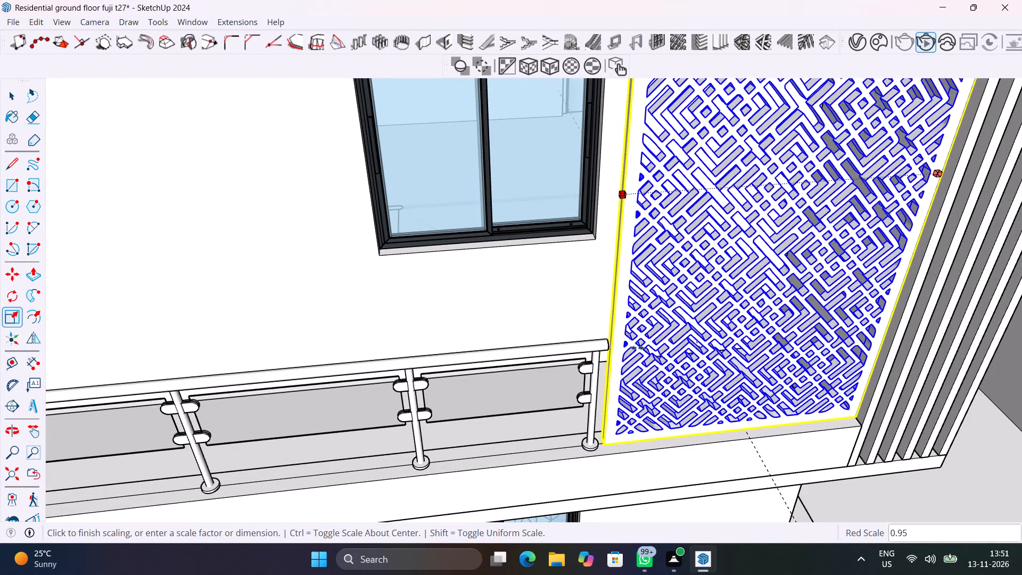
{"action": "left_click", "coordinate": [637, 348]}
{"action": "scroll", "coordinate": [592, 320], "scroll_direction": "down", "scroll_amount": 9}
{"action": "key", "text": "space"}
{"action": "left_click", "coordinate": [891, 232]}
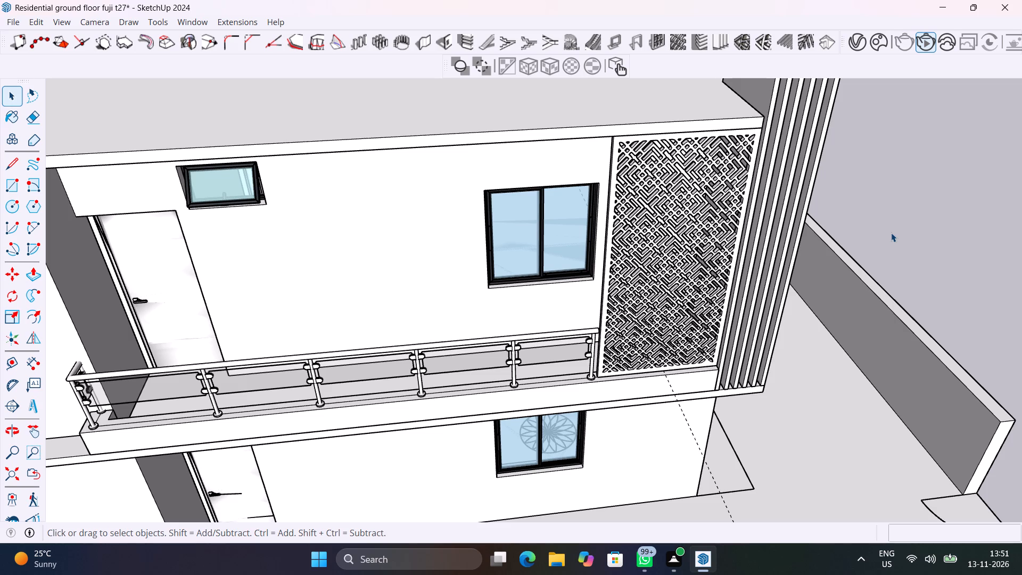
Save the model.
{"action": "scroll", "coordinate": [737, 350], "scroll_direction": "down", "scroll_amount": 5}
{"action": "middle_click_drag", "start_coordinate": [774, 368], "coordinate": [770, 366]}
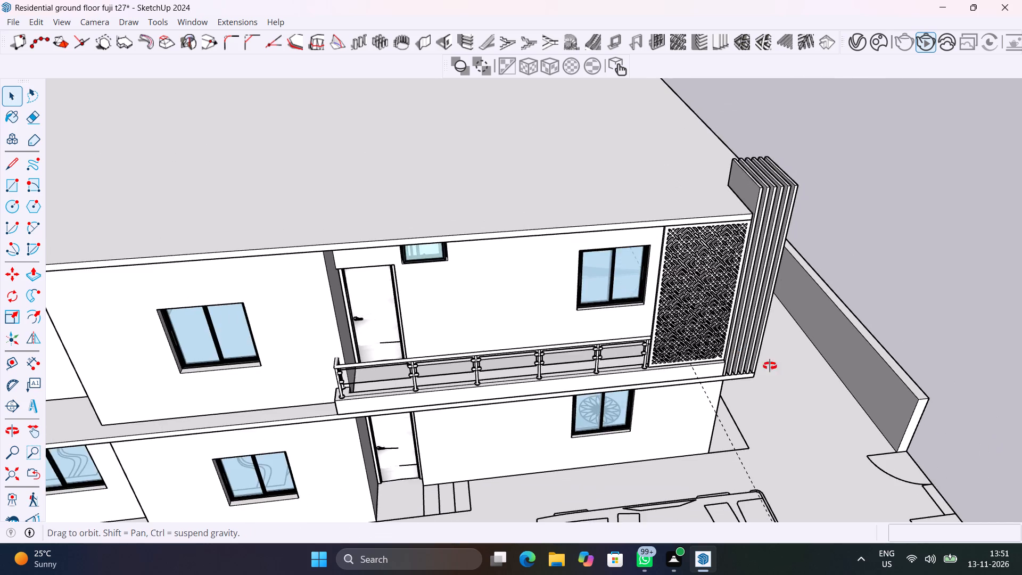
{"action": "middle_click_drag", "start_coordinate": [770, 366], "coordinate": [747, 302]}
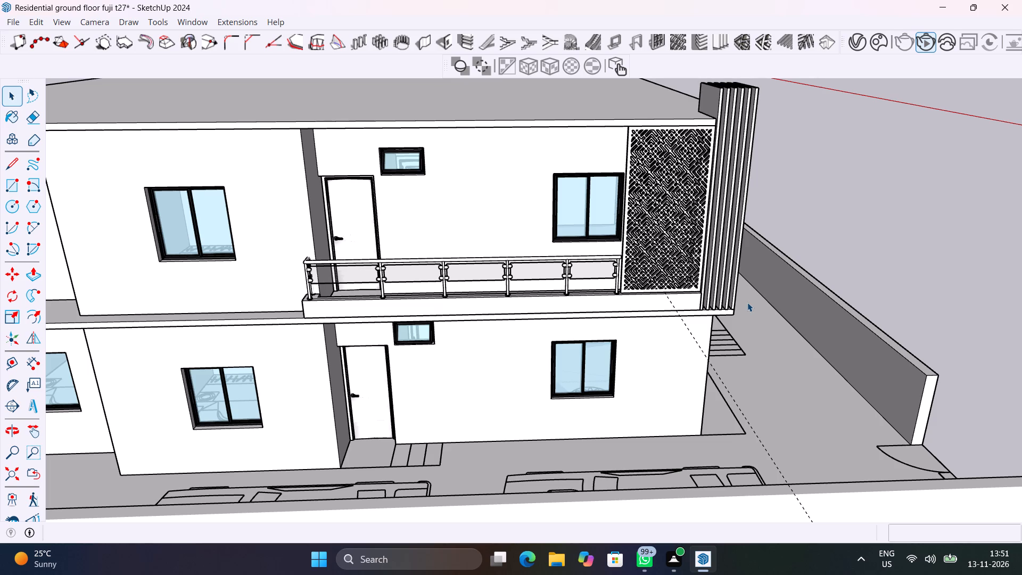
{"action": "key", "text": "ctrl+s"}
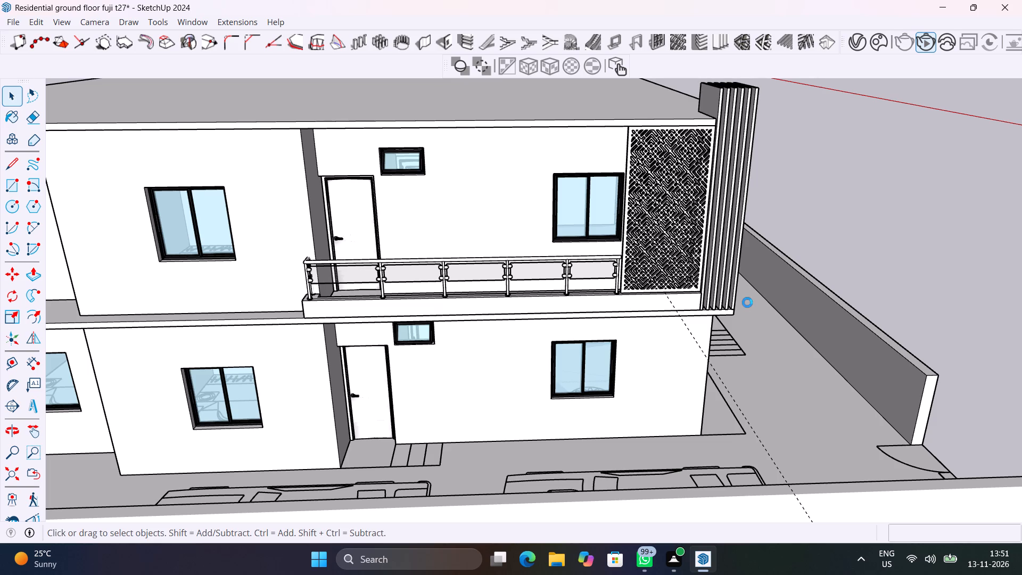
{"action": "scroll", "coordinate": [468, 234], "scroll_direction": "down", "scroll_amount": 6}
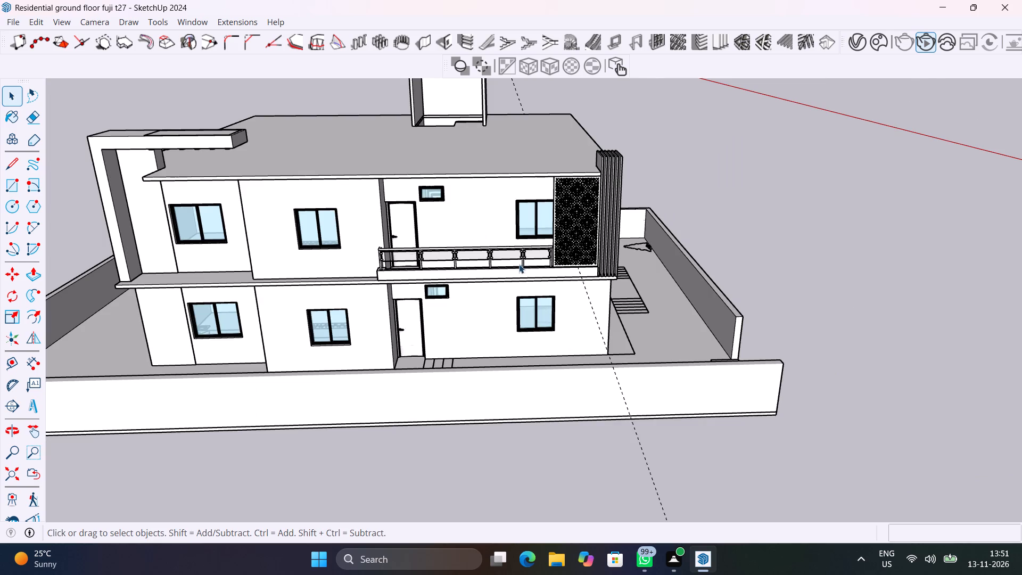
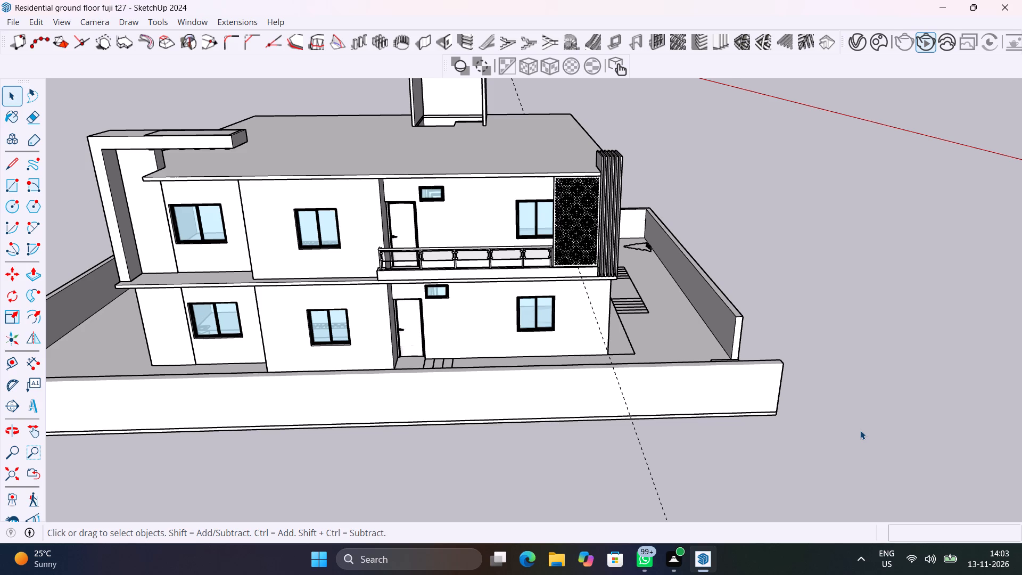
Examine the house's front facade and the corner opposite the pattern screen, including the ledge between floors and the walls below it.
{"action": "scroll", "coordinate": [851, 406], "scroll_direction": "up", "scroll_amount": 1}
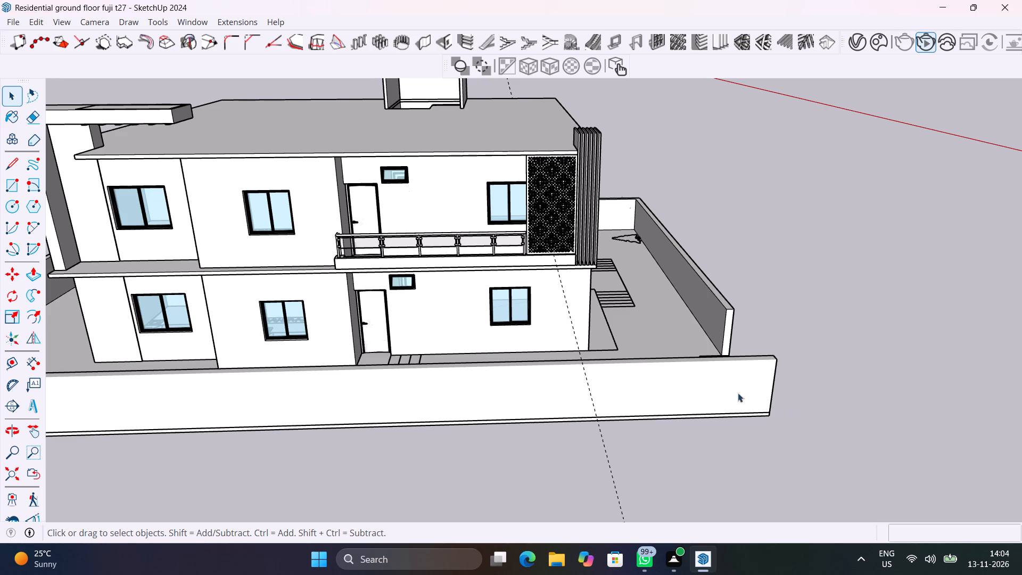
{"action": "middle_click_drag", "start_coordinate": [473, 385], "coordinate": [589, 492]}
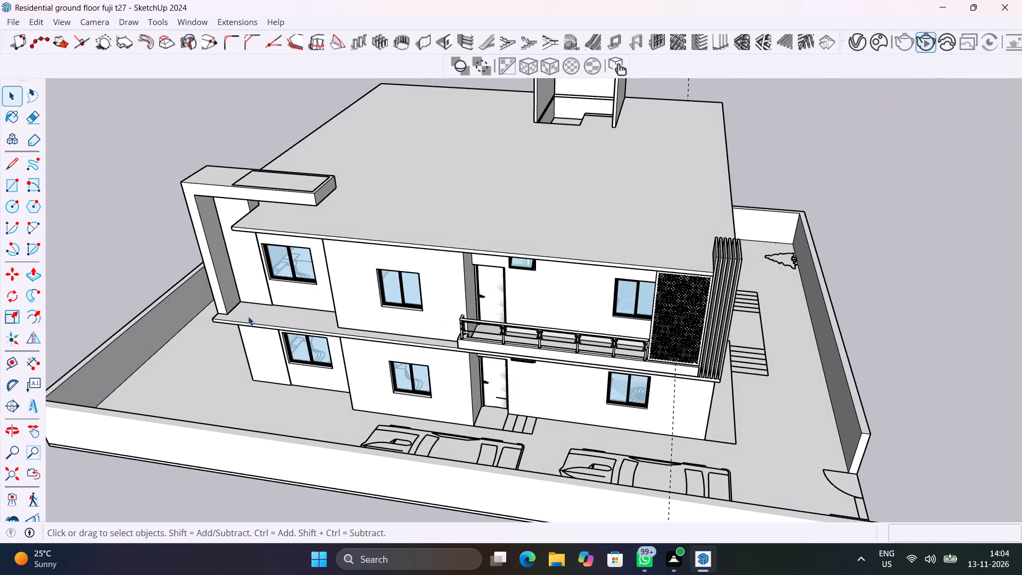
{"action": "scroll", "coordinate": [249, 314], "scroll_direction": "up", "scroll_amount": 6}
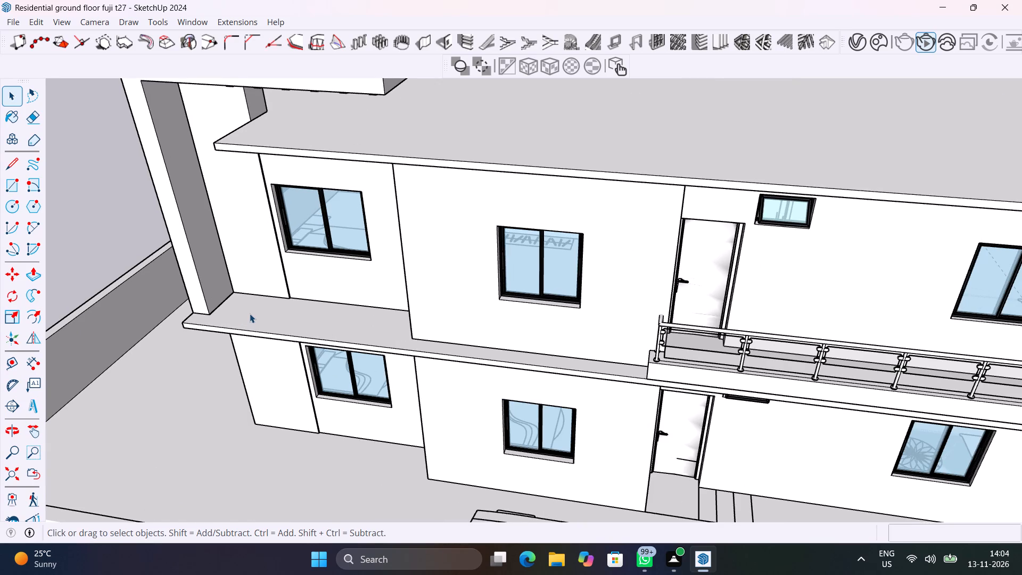
{"action": "scroll", "coordinate": [323, 293], "scroll_direction": "down", "scroll_amount": 7}
{"action": "middle_click_drag", "start_coordinate": [624, 428], "coordinate": [632, 377]}
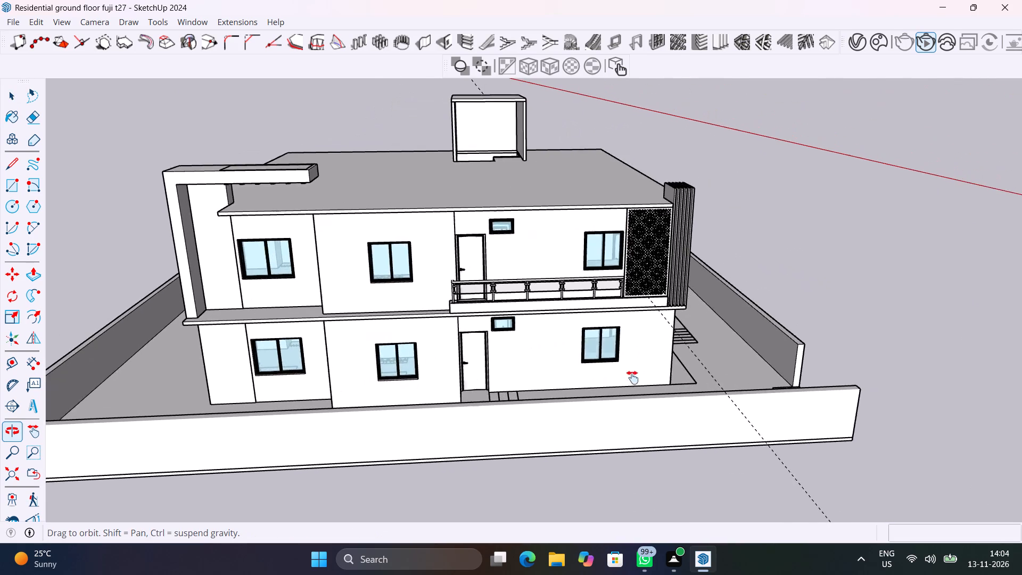
{"action": "middle_click_drag", "start_coordinate": [632, 377], "coordinate": [815, 377]}
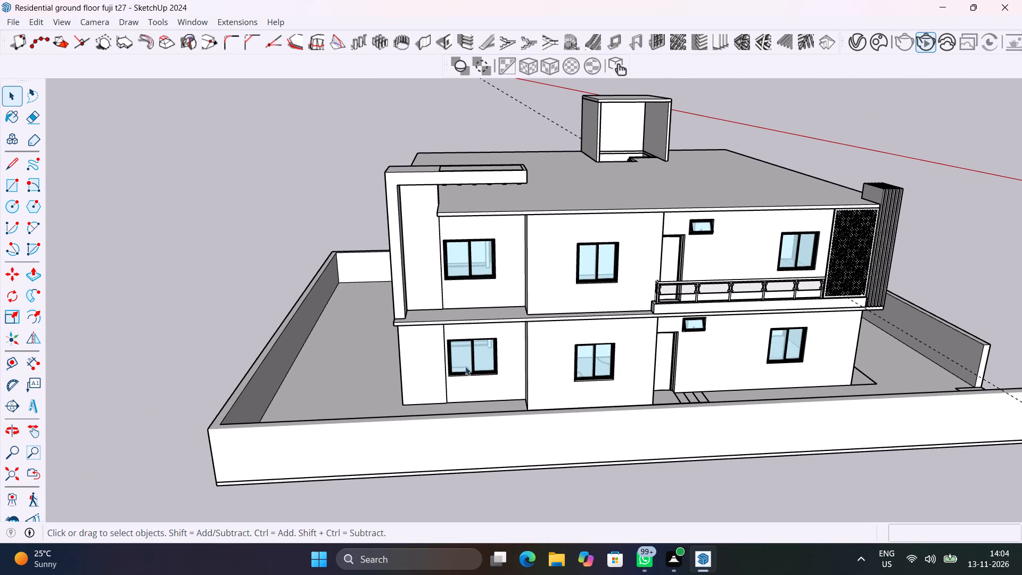
{"action": "scroll", "coordinate": [397, 323], "scroll_direction": "up", "scroll_amount": 9}
{"action": "middle_click_drag", "start_coordinate": [480, 360], "coordinate": [614, 369]}
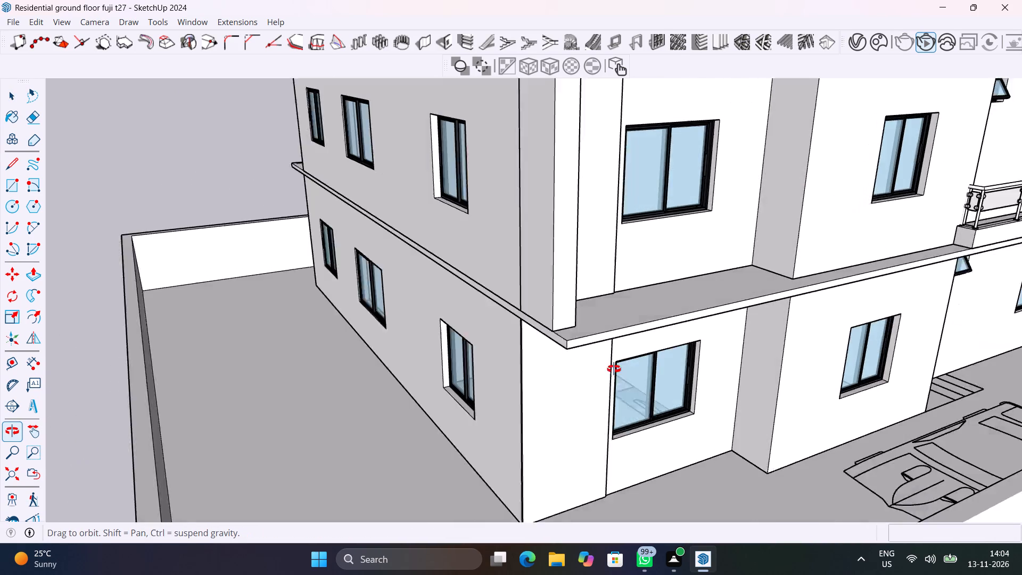
{"action": "middle_click_drag", "start_coordinate": [614, 369], "coordinate": [642, 373]}
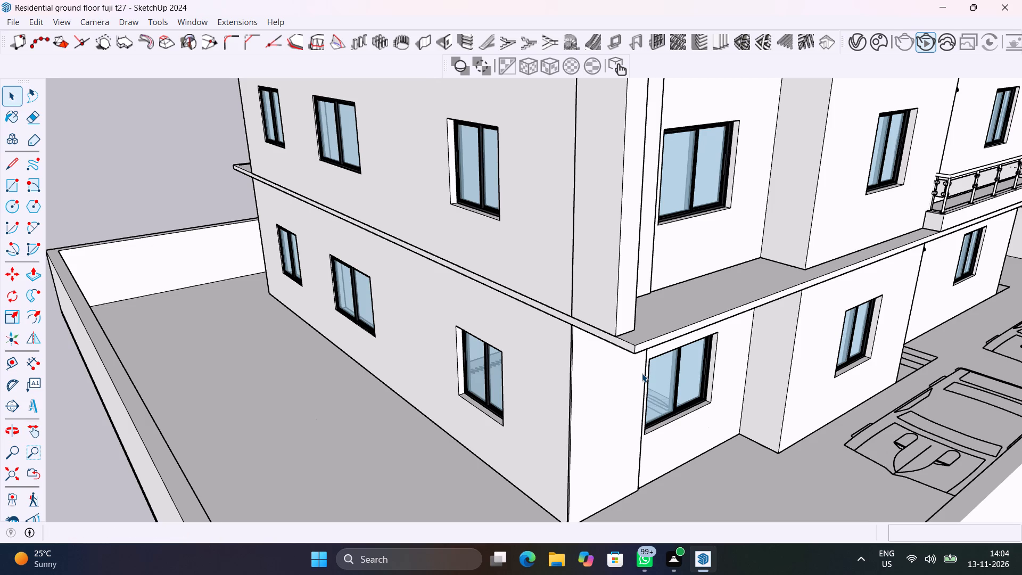
{"action": "middle_click_drag", "start_coordinate": [642, 373], "coordinate": [586, 293]}
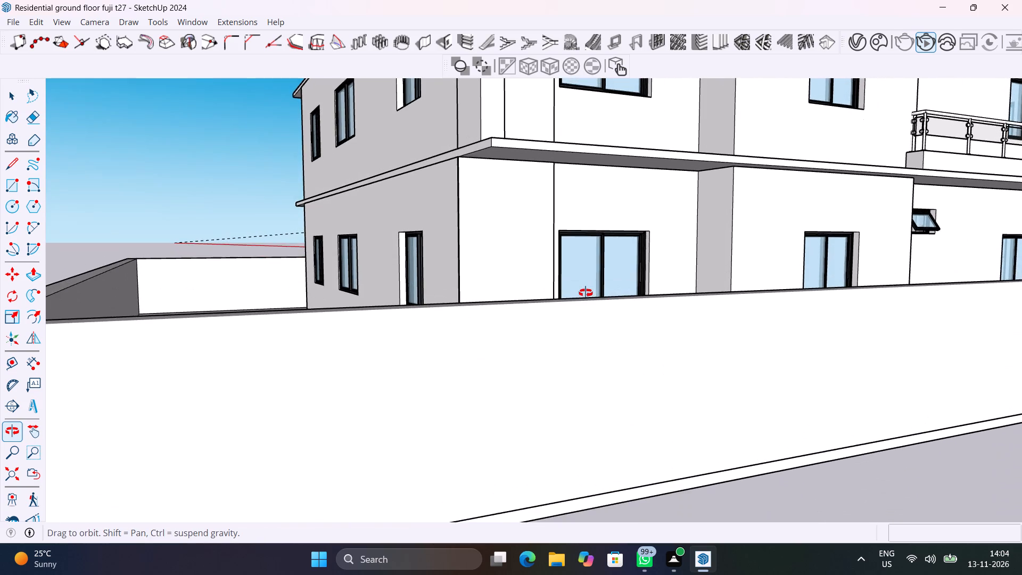
{"action": "middle_click_drag", "start_coordinate": [586, 293], "coordinate": [599, 337]}
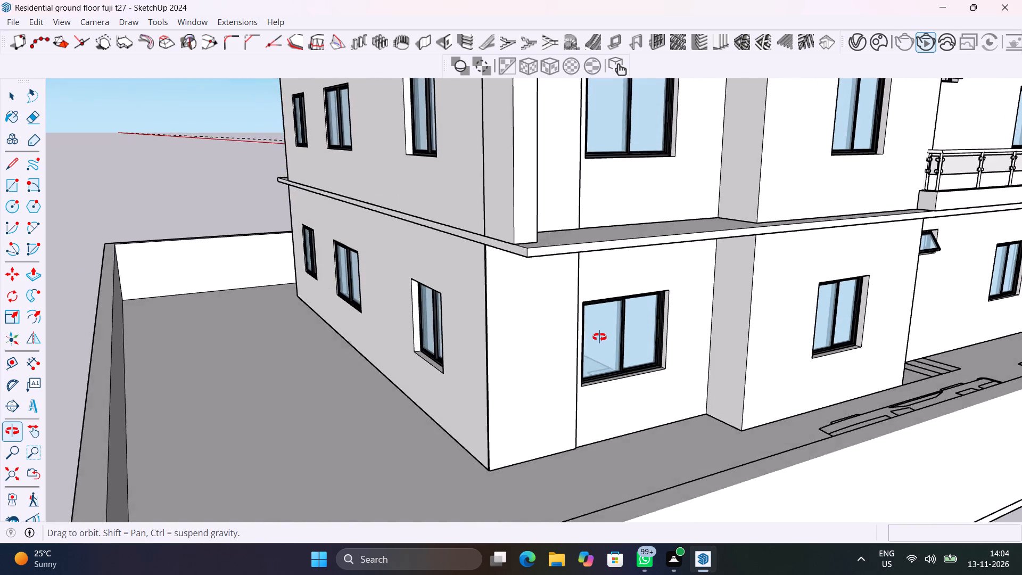
{"action": "middle_click_drag", "start_coordinate": [599, 337], "coordinate": [475, 337]}
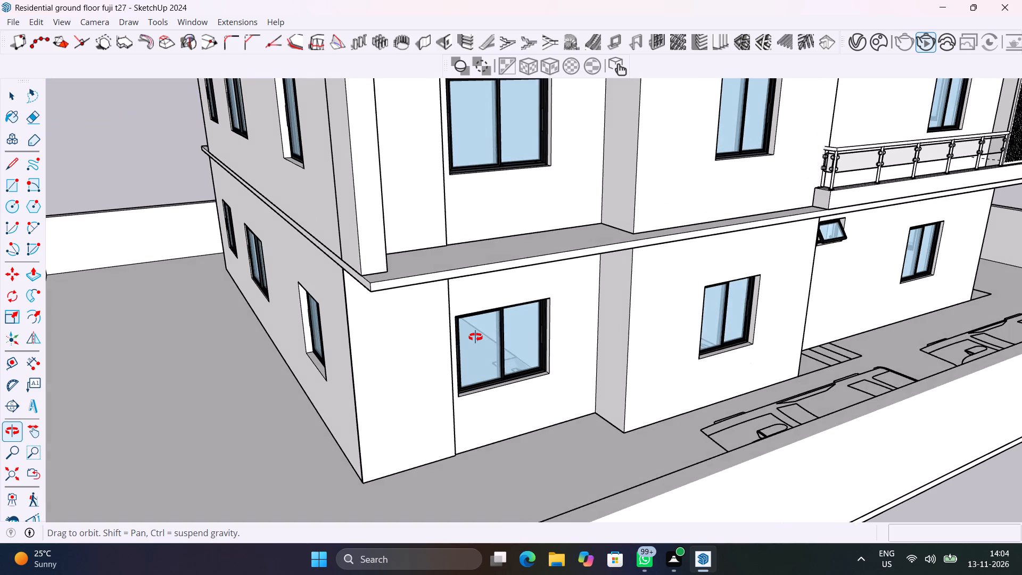
{"action": "middle_click_drag", "start_coordinate": [475, 337], "coordinate": [599, 285]}
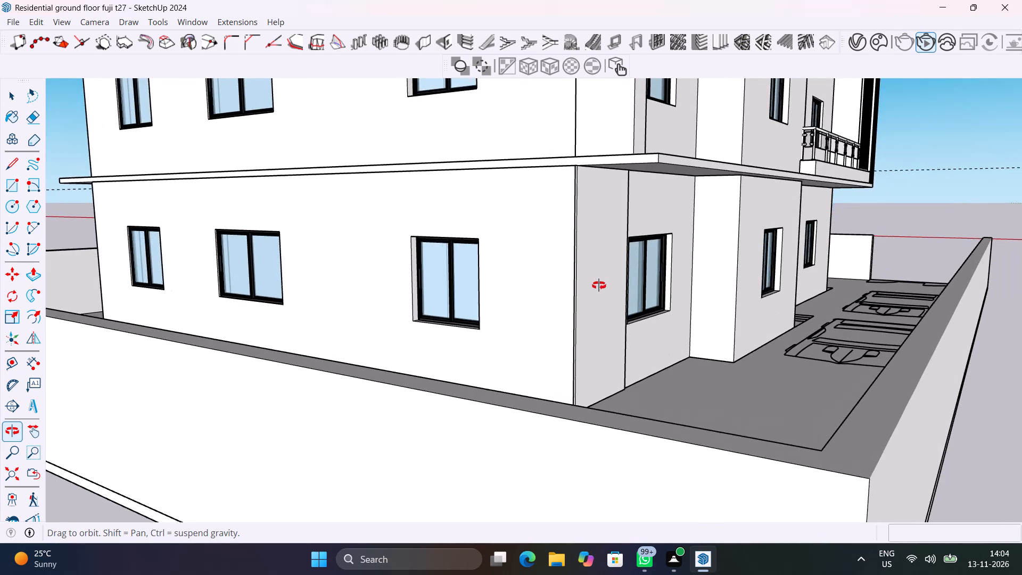
{"action": "middle_click_drag", "start_coordinate": [599, 285], "coordinate": [537, 323]}
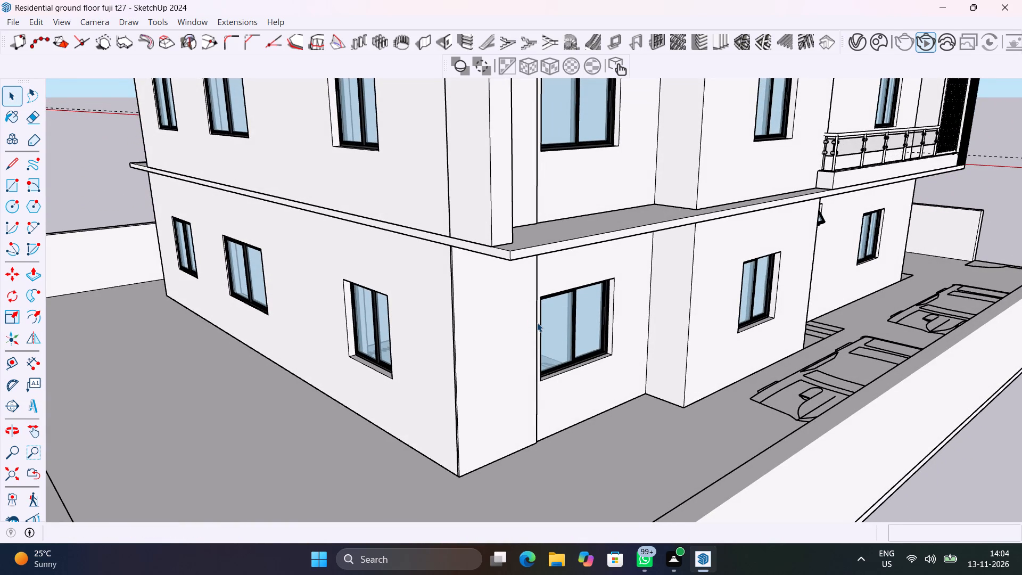
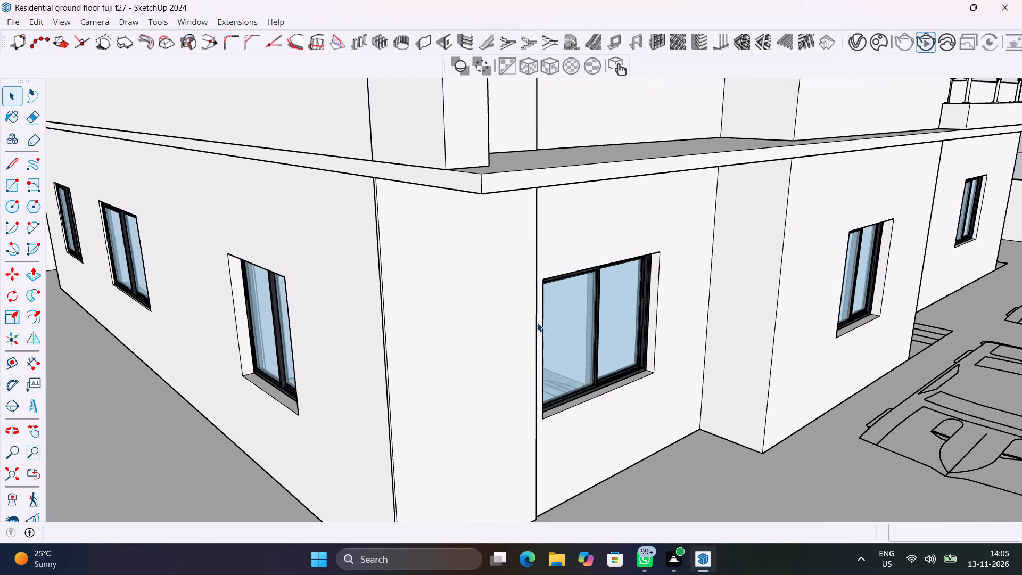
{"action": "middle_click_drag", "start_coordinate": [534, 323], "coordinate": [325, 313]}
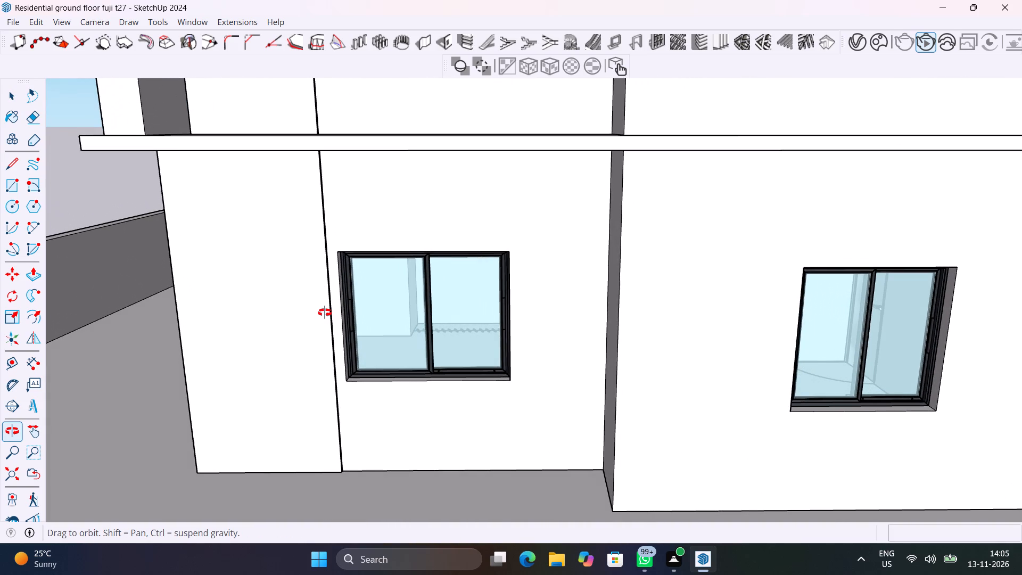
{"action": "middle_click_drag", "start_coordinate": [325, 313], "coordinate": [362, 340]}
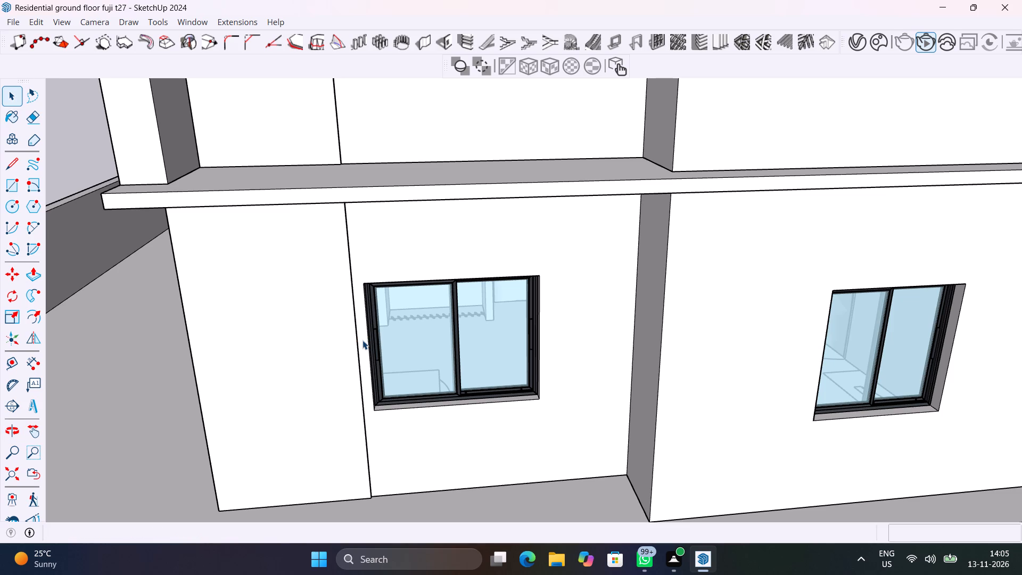
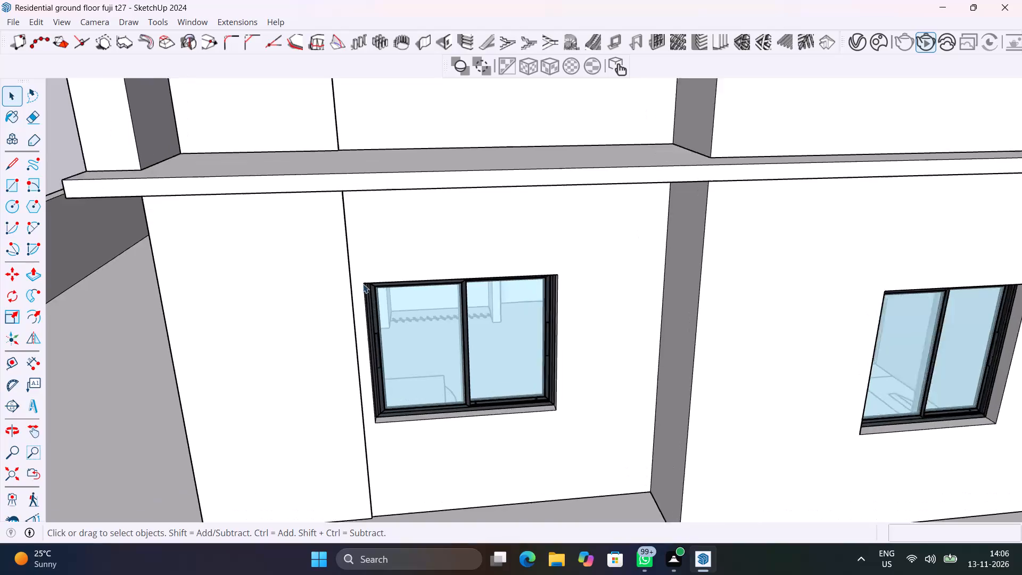
Inspect the ground-floor window up close, and examine the house's side and balcony facades and its roof.
{"action": "scroll", "coordinate": [363, 284], "scroll_direction": "up", "scroll_amount": 2}
{"action": "middle_click_drag", "start_coordinate": [449, 376], "coordinate": [475, 365]}
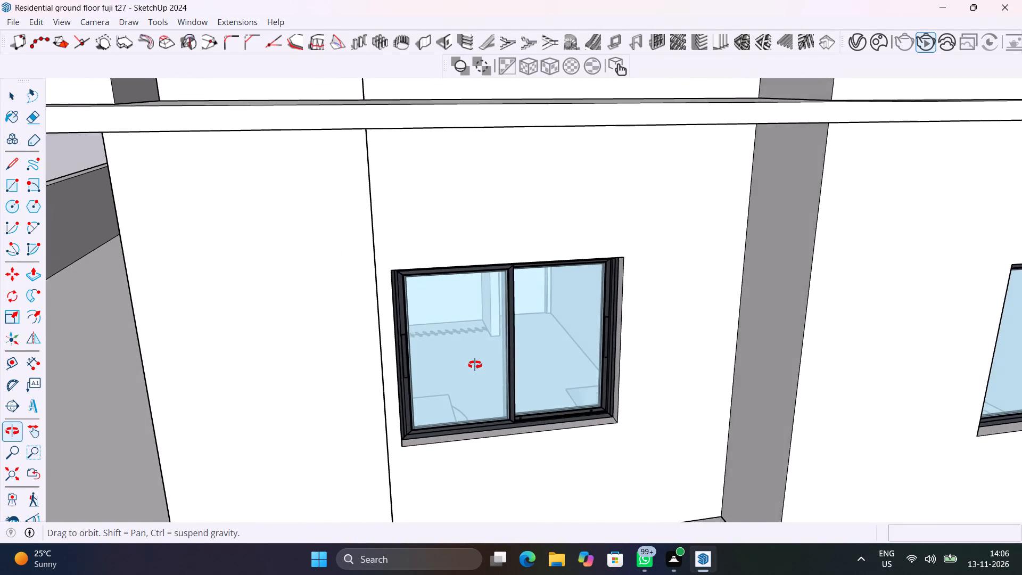
{"action": "middle_click_drag", "start_coordinate": [475, 365], "coordinate": [476, 367]}
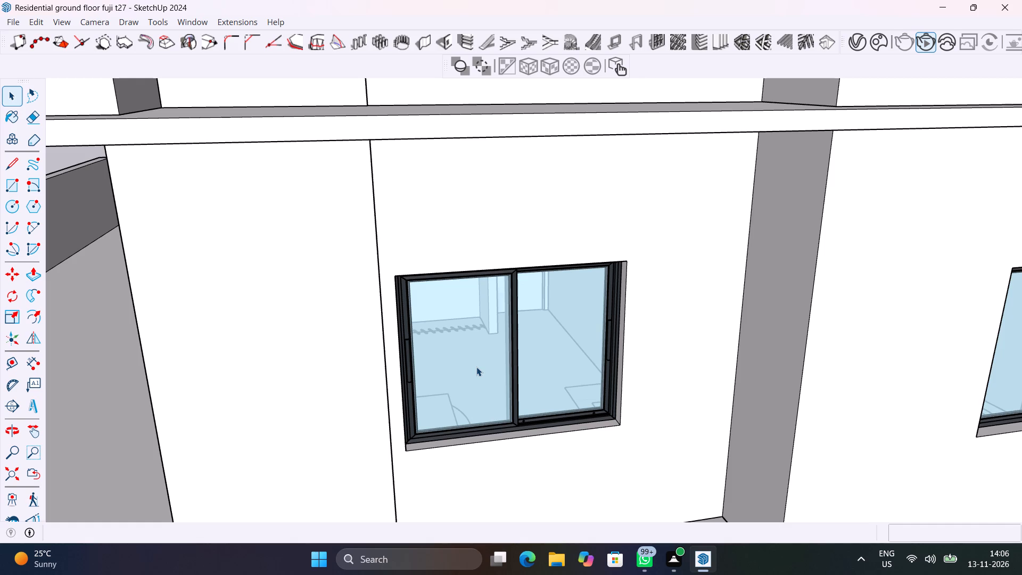
{"action": "scroll", "coordinate": [476, 367], "scroll_direction": "down", "scroll_amount": 12}
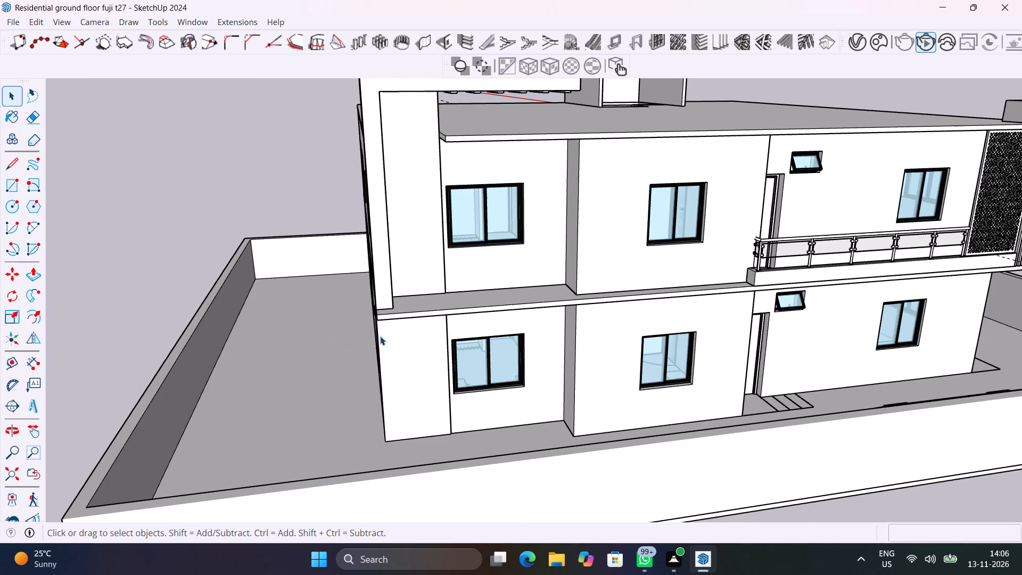
{"action": "middle_click_drag", "start_coordinate": [395, 314], "coordinate": [426, 365], "text": "shift"}
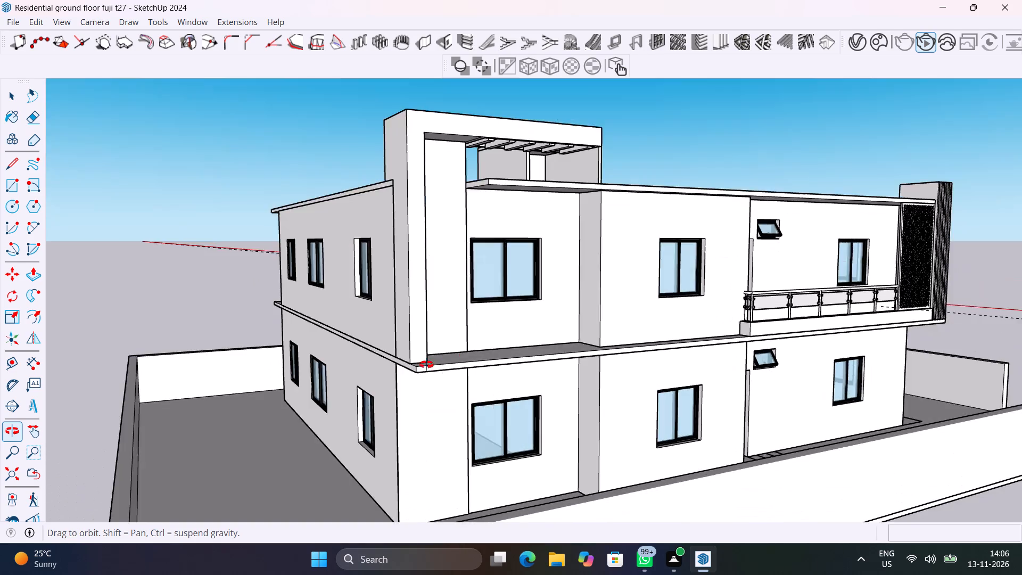
{"action": "middle_click_drag", "start_coordinate": [426, 365], "coordinate": [118, 338], "text": "shift"}
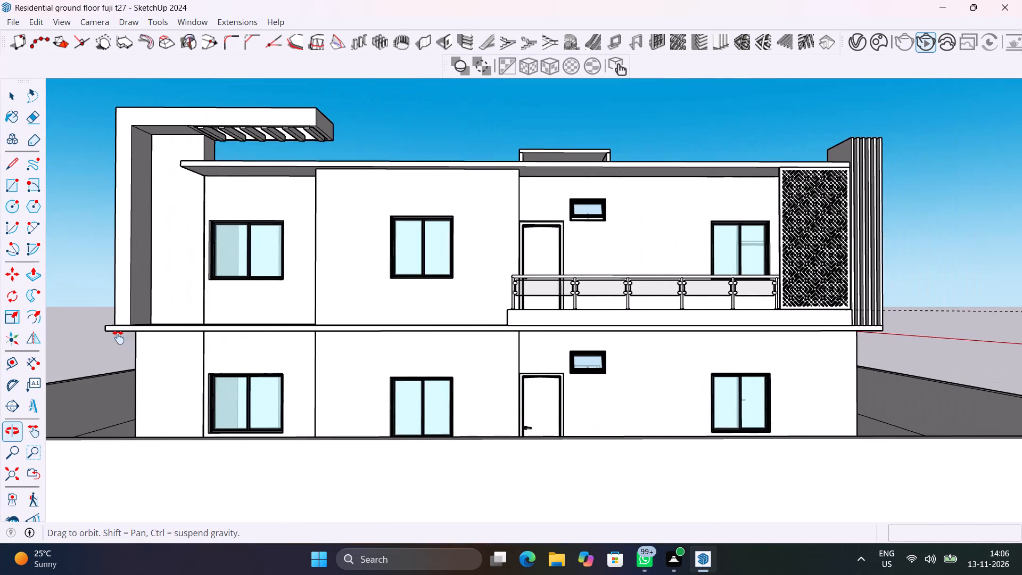
{"action": "middle_click_drag", "start_coordinate": [118, 338], "coordinate": [118, 338], "text": "shift"}
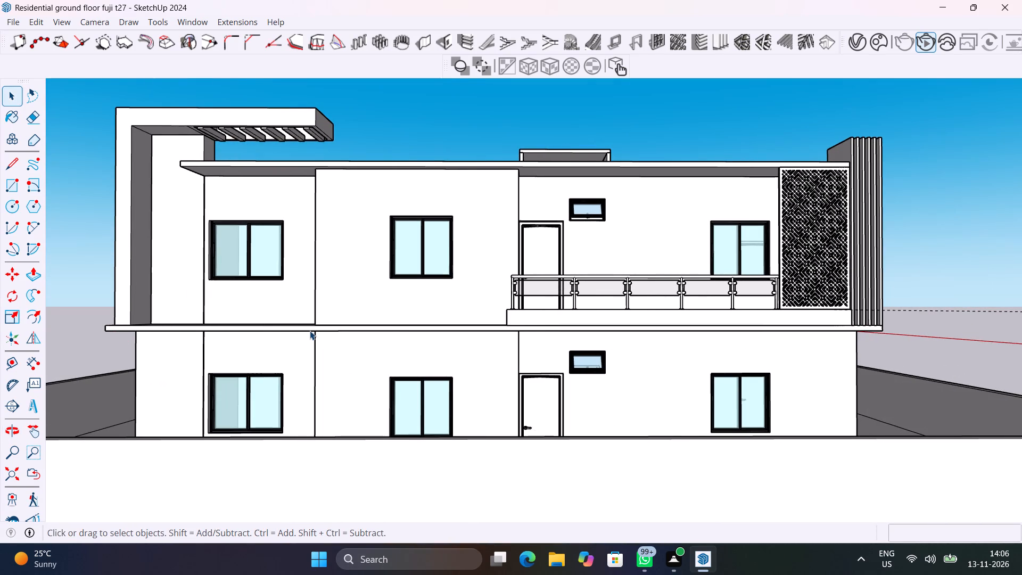
{"action": "middle_click_drag", "start_coordinate": [326, 343], "coordinate": [400, 441]}
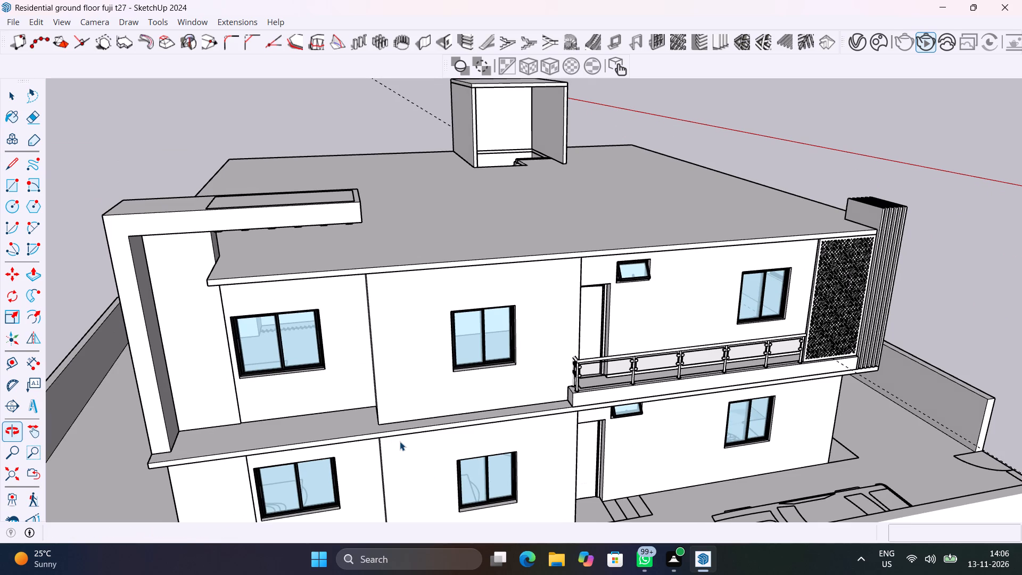
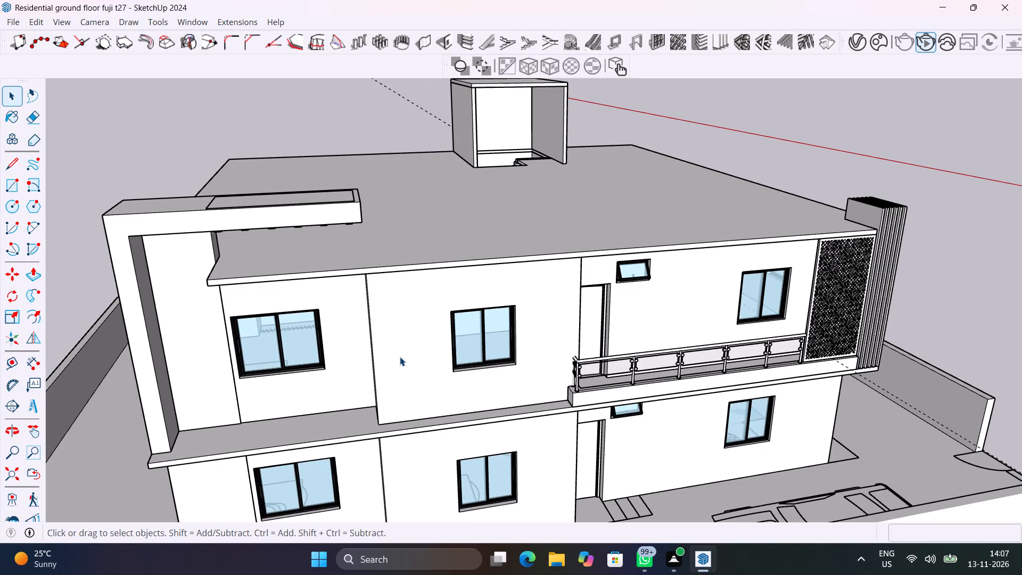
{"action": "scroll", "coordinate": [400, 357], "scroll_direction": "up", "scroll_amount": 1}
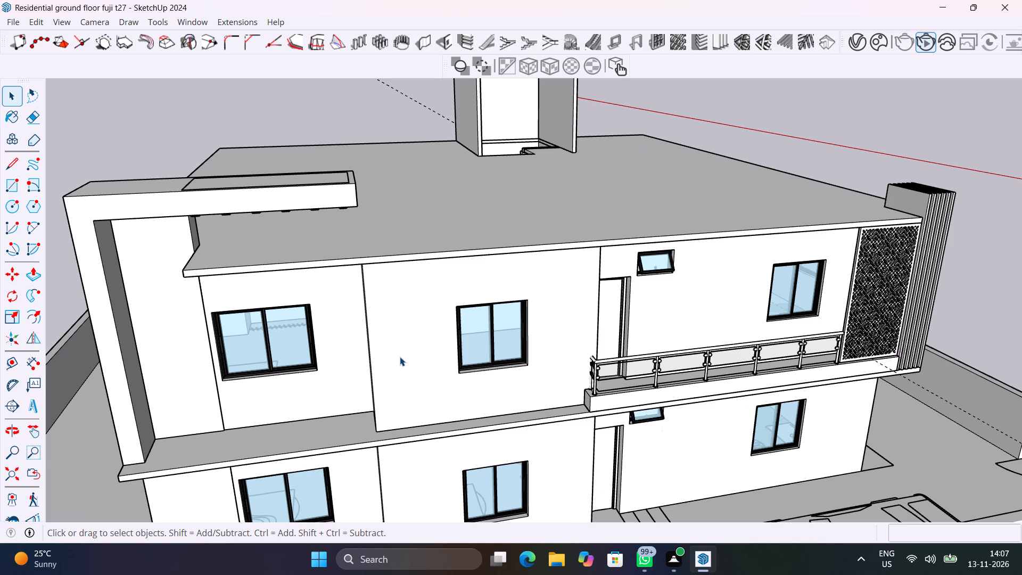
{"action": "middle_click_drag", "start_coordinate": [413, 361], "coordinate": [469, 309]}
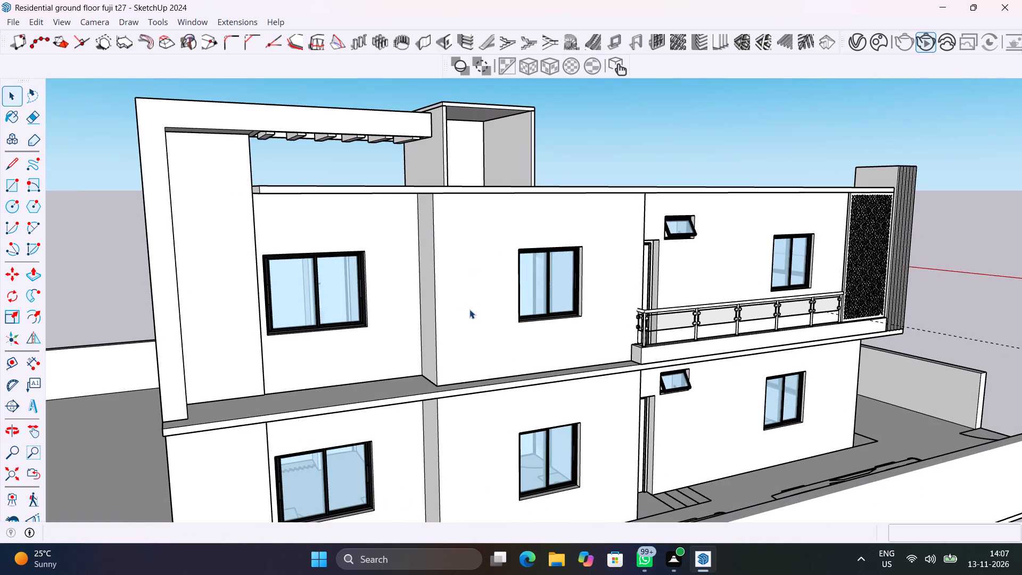
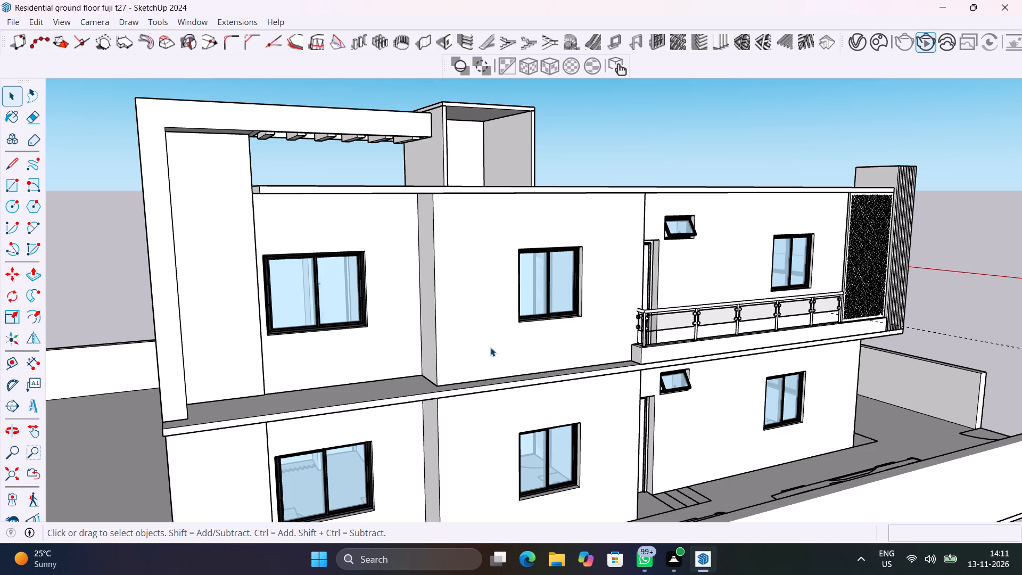
Examine the two-storey balcony facade, its pattern screen, glass railing and vertical fins, and the surrounding boundary wall.
{"action": "left_click", "coordinate": [489, 348]}
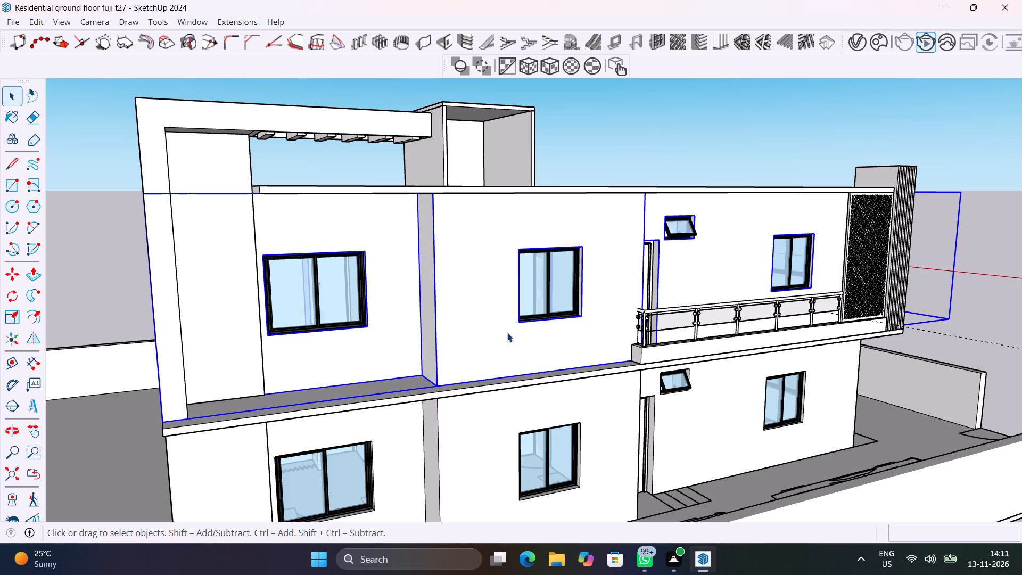
{"action": "left_click", "coordinate": [629, 156]}
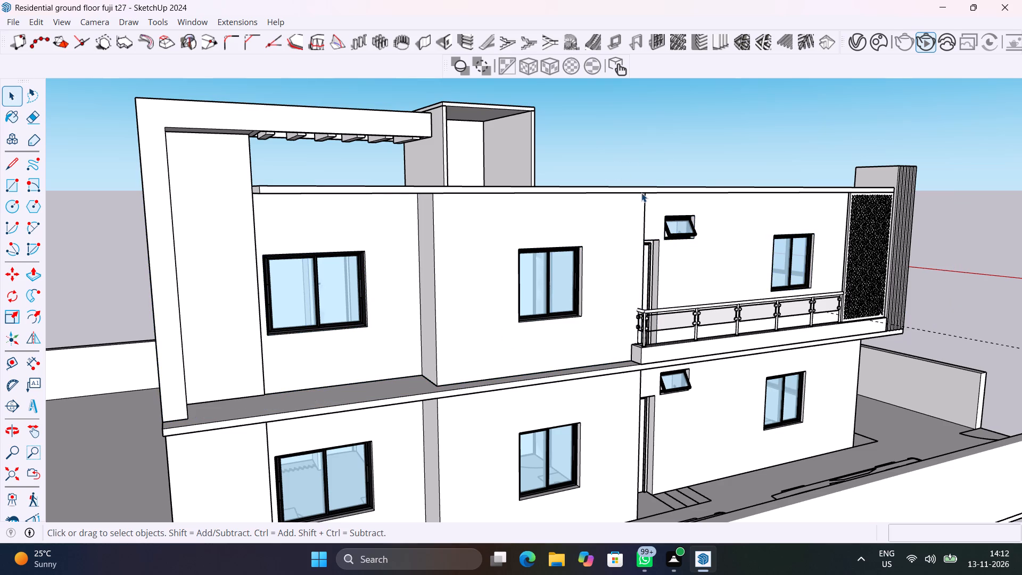
{"action": "middle_click_drag", "start_coordinate": [678, 206], "coordinate": [505, 186]}
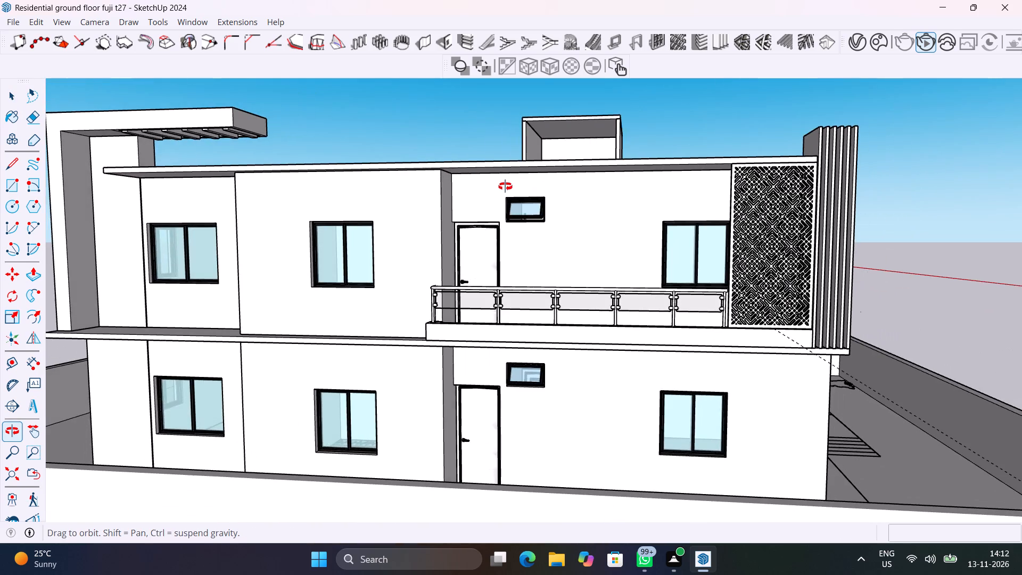
{"action": "middle_click_drag", "start_coordinate": [505, 186], "coordinate": [522, 201]}
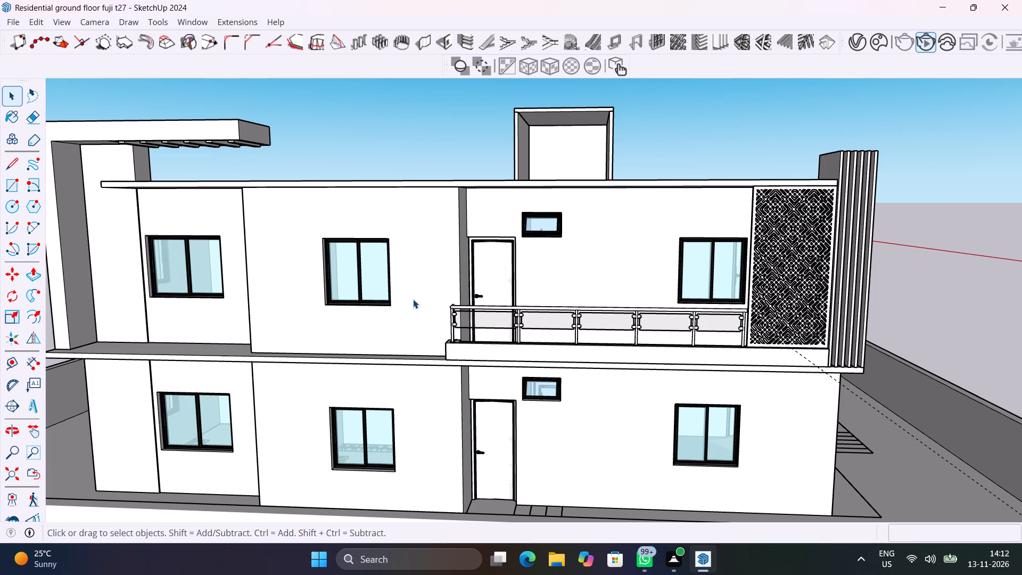
{"action": "scroll", "coordinate": [411, 298], "scroll_direction": "up", "scroll_amount": 5}
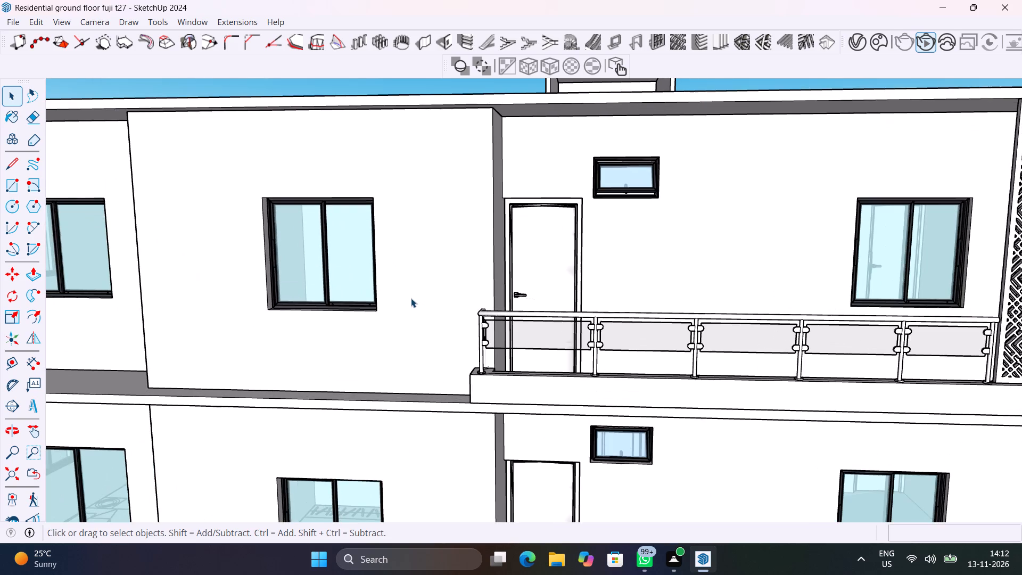
{"action": "scroll", "coordinate": [411, 298], "scroll_direction": "down", "scroll_amount": 6}
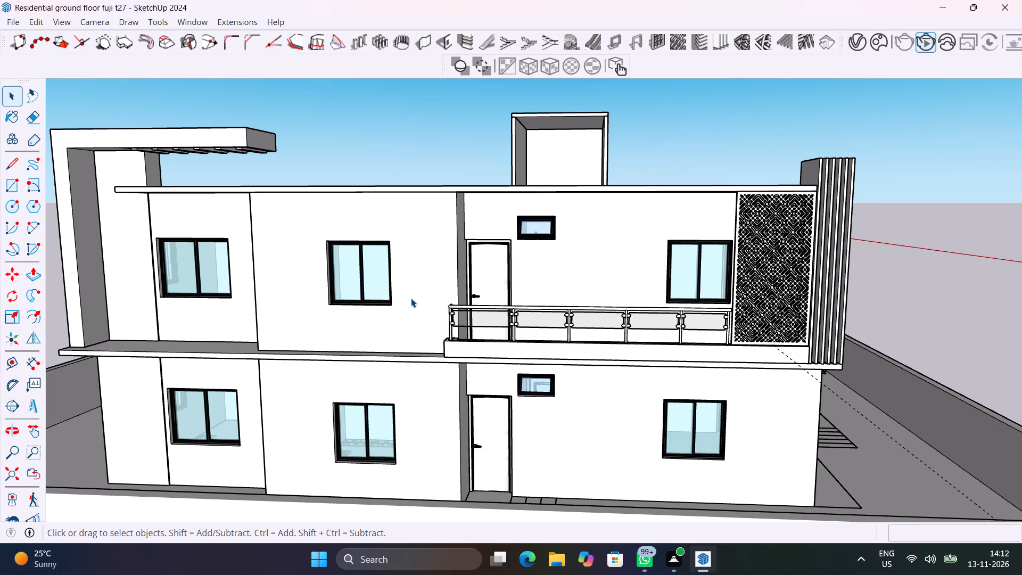
{"action": "scroll", "coordinate": [411, 298], "scroll_direction": "down", "scroll_amount": 2}
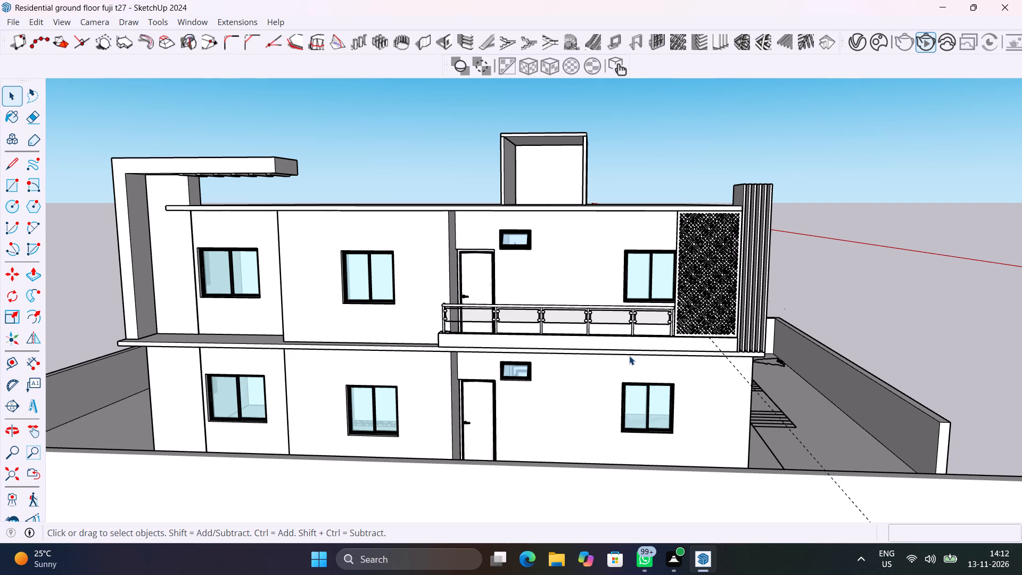
{"action": "scroll", "coordinate": [629, 356], "scroll_direction": "up", "scroll_amount": 1}
{"action": "scroll", "coordinate": [665, 364], "scroll_direction": "down", "scroll_amount": 5}
{"action": "left_click", "coordinate": [665, 364]}
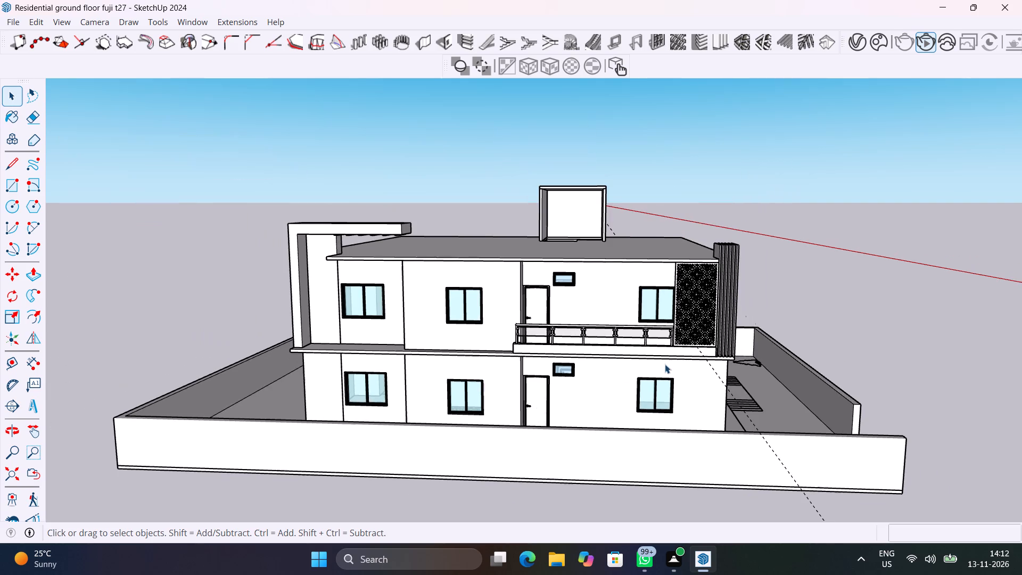
{"action": "middle_click_drag", "start_coordinate": [630, 352], "coordinate": [548, 383], "text": "shift"}
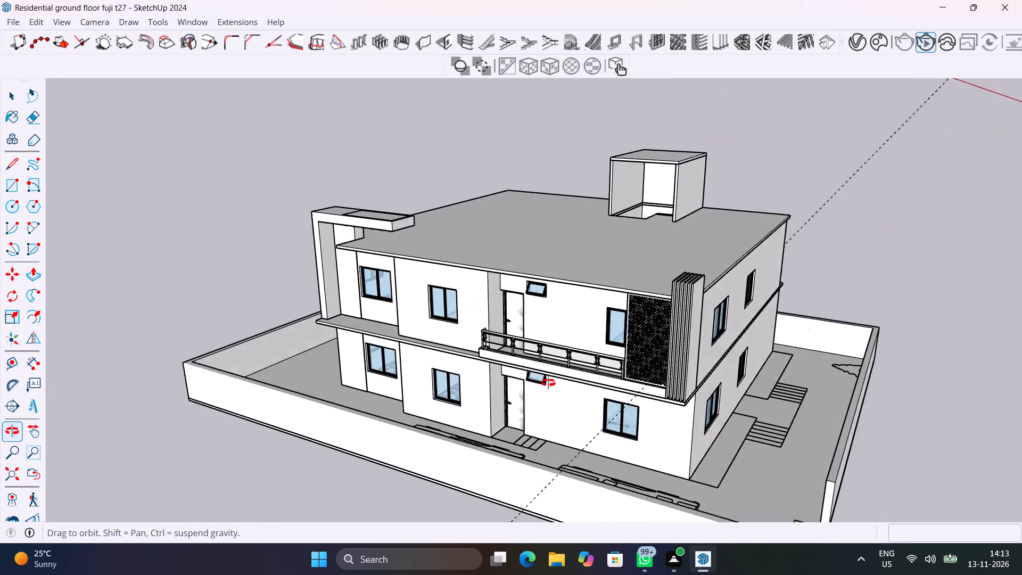
{"action": "middle_click_drag", "start_coordinate": [548, 383], "coordinate": [583, 381], "text": "shift"}
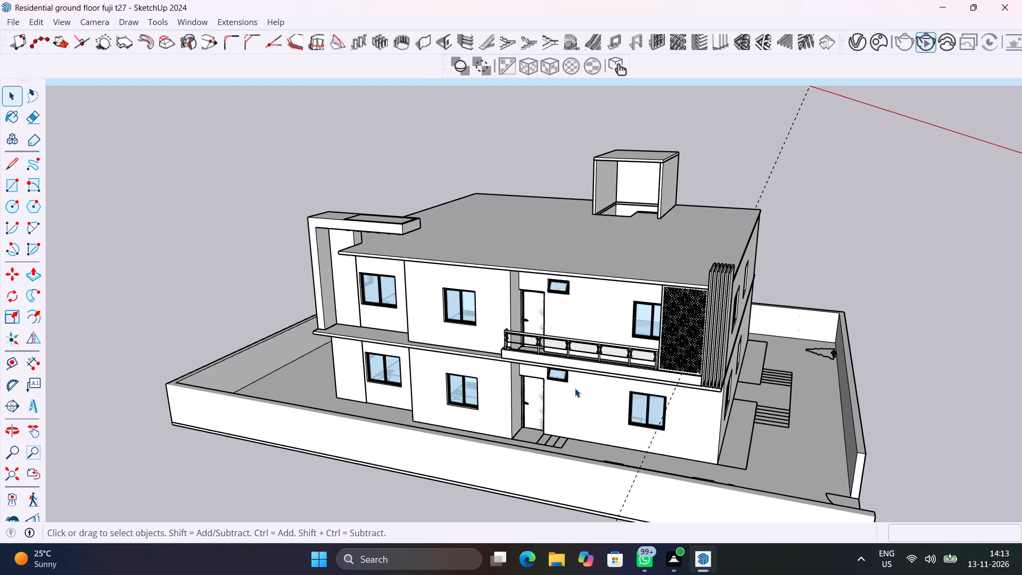
{"action": "middle_click_drag", "start_coordinate": [625, 416], "coordinate": [766, 407]}
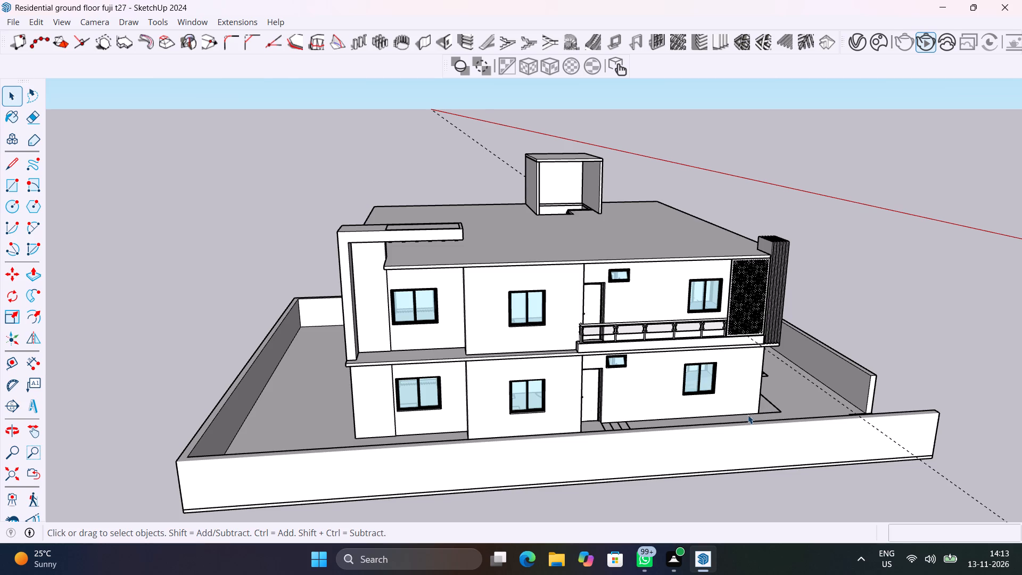
{"action": "scroll", "coordinate": [463, 399], "scroll_direction": "up", "scroll_amount": 4}
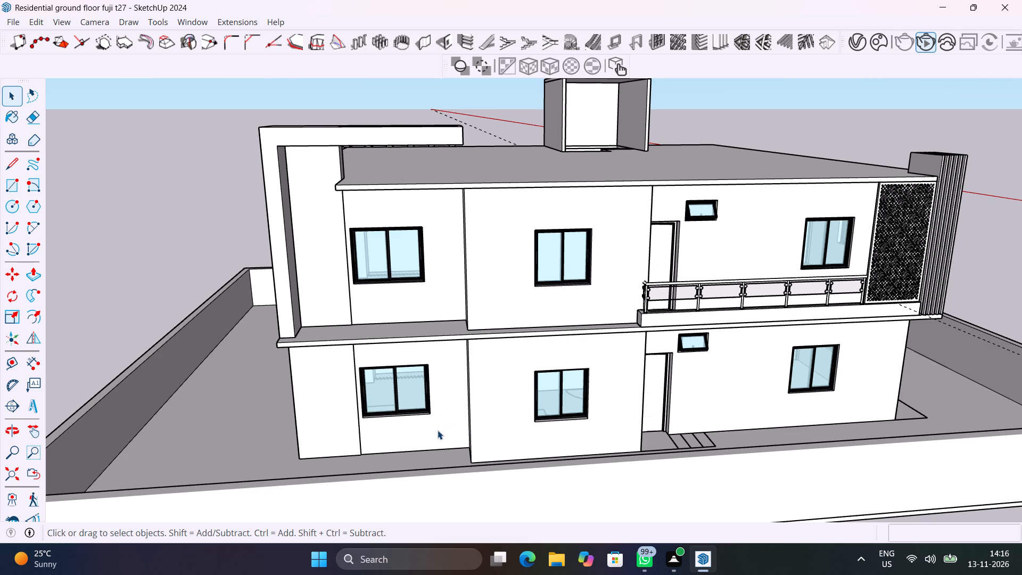
{"action": "scroll", "coordinate": [500, 430], "scroll_direction": "down", "scroll_amount": 5}
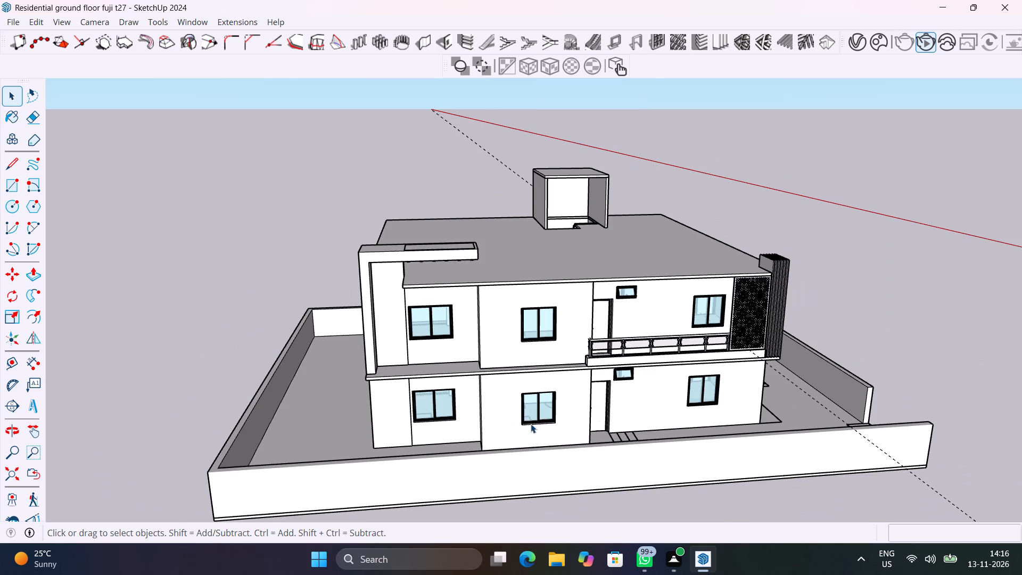
Delete the dashed guide line that runs across the house near the pattern screen.
{"action": "middle_click_drag", "start_coordinate": [520, 420], "coordinate": [406, 430]}
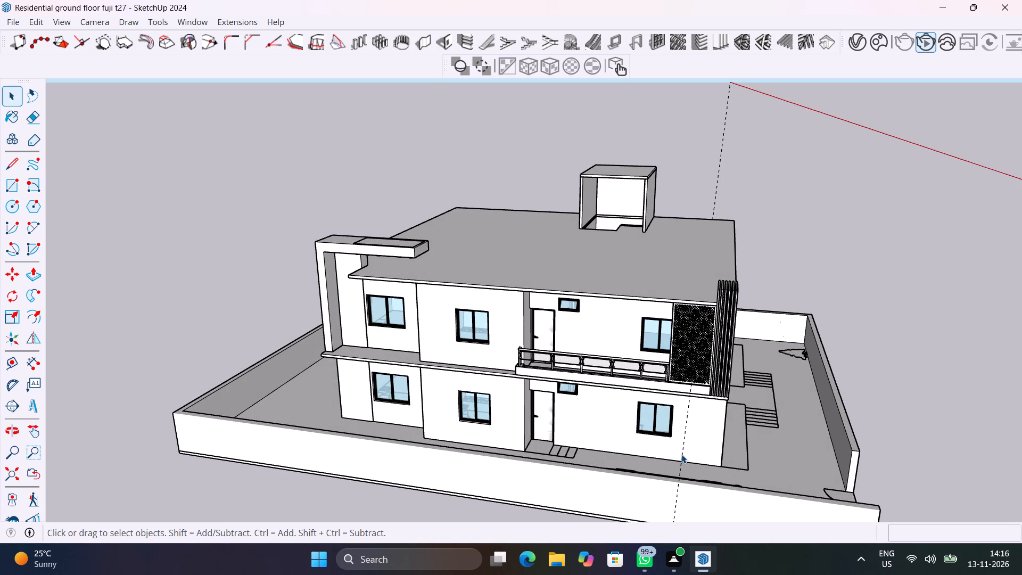
{"action": "left_click", "coordinate": [681, 454]}
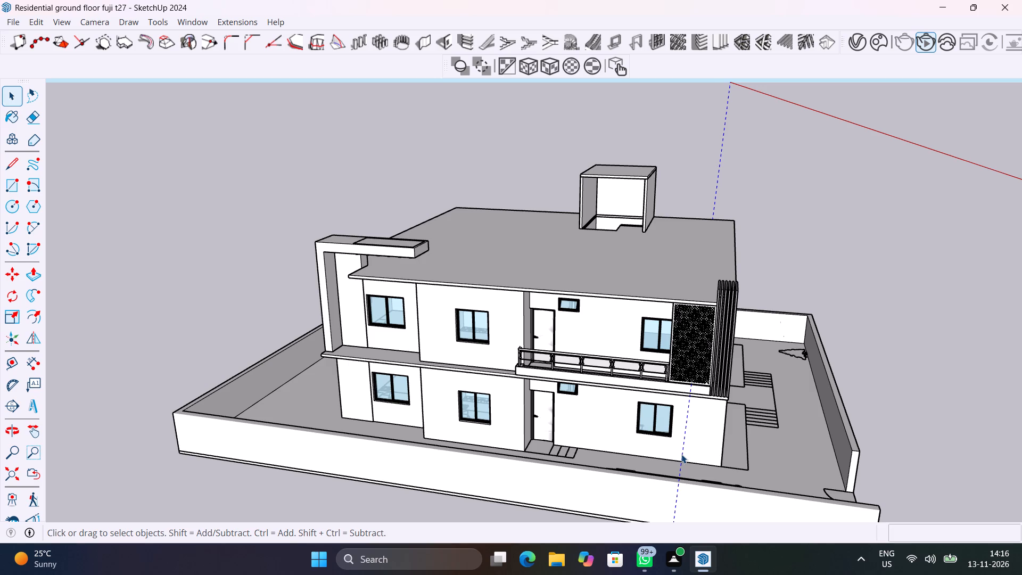
{"action": "key", "text": "Delete"}
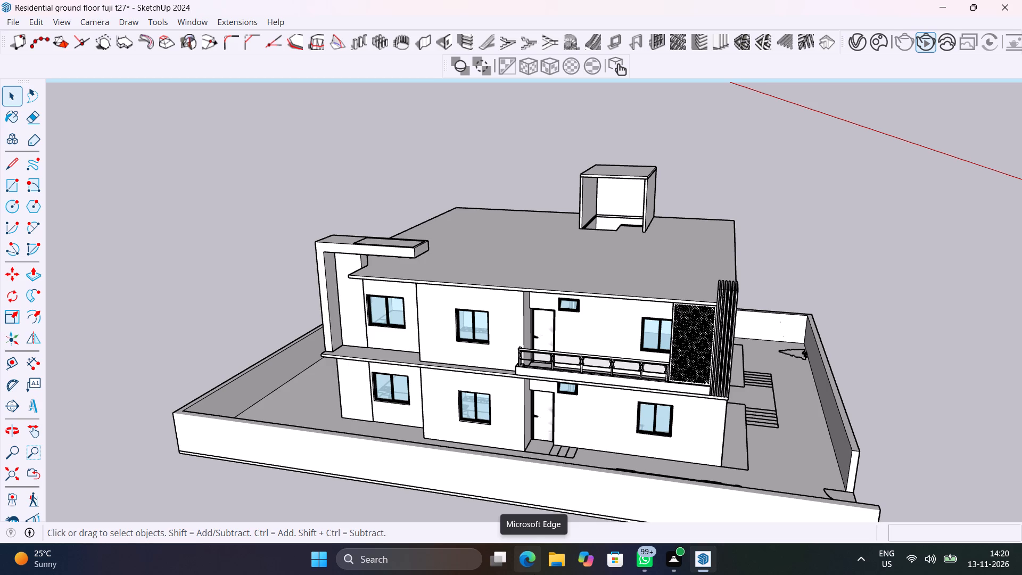
Inspect the upper-floor windows, balcony door and railing up close, and look over the roof and the whole facade.
{"action": "scroll", "coordinate": [713, 513], "scroll_direction": "up", "scroll_amount": 1}
{"action": "scroll", "coordinate": [635, 301], "scroll_direction": "up", "scroll_amount": 8}
{"action": "middle_click_drag", "start_coordinate": [681, 348], "coordinate": [753, 363]}
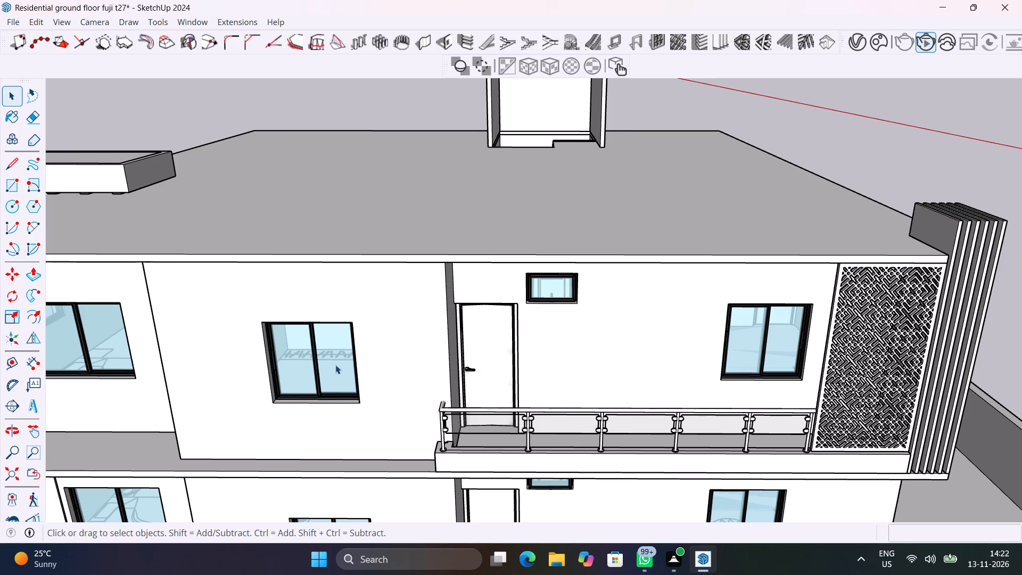
{"action": "scroll", "coordinate": [335, 365], "scroll_direction": "up", "scroll_amount": 17, "text": "ctrl"}
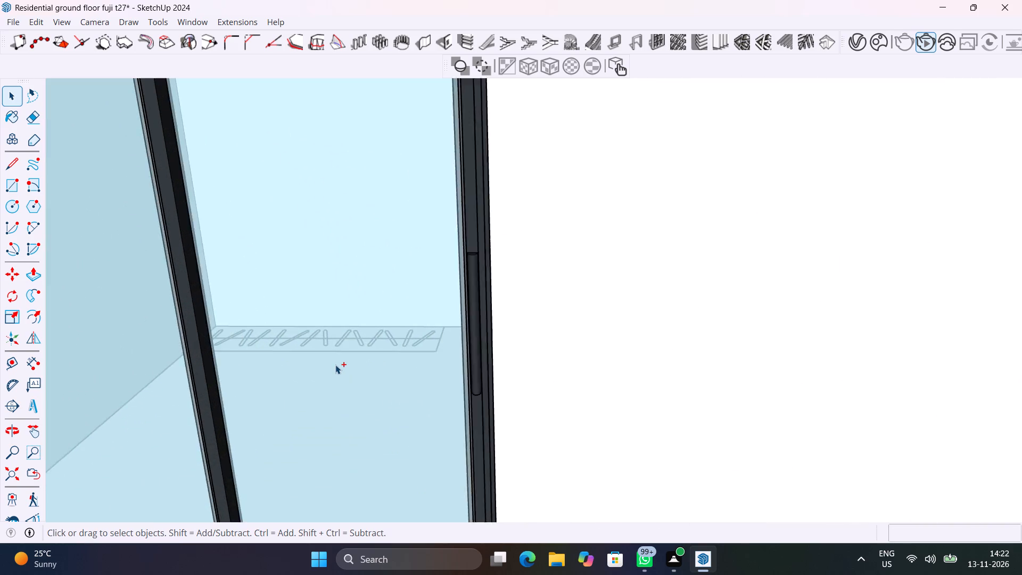
{"action": "scroll", "coordinate": [335, 365], "scroll_direction": "up", "scroll_amount": 6, "text": "ctrl"}
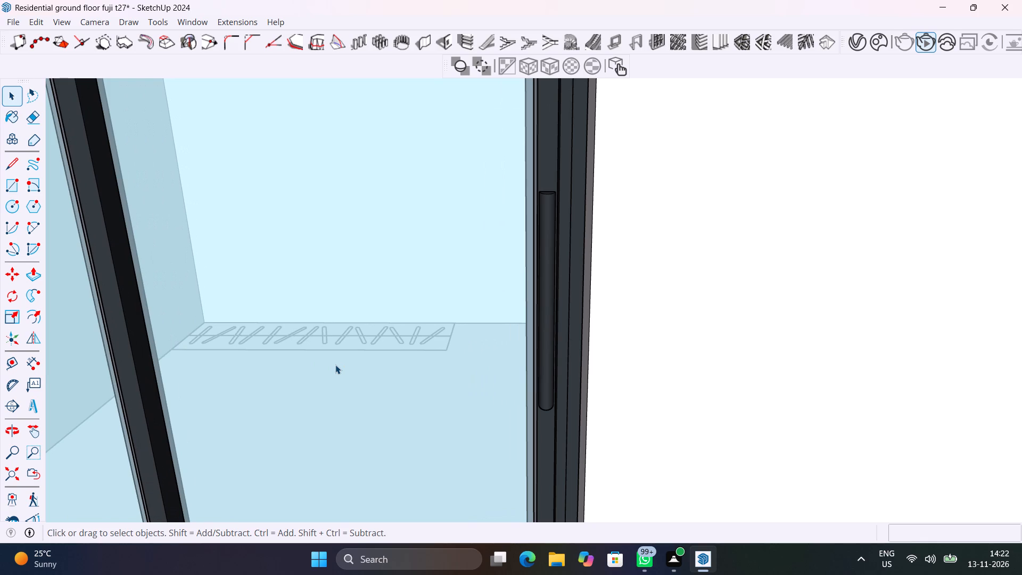
{"action": "scroll", "coordinate": [335, 365], "scroll_direction": "down", "scroll_amount": 10, "text": "ctrl"}
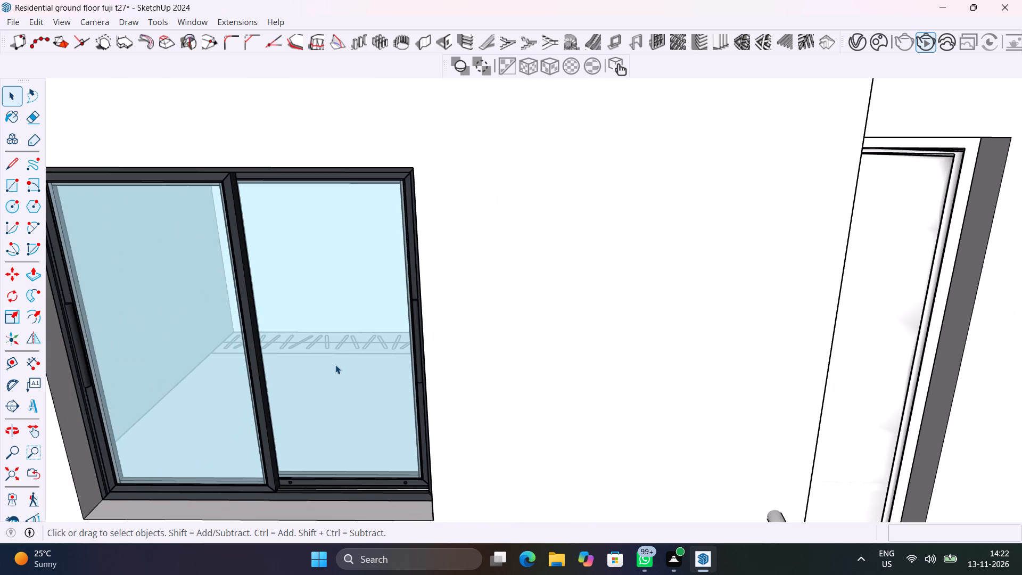
{"action": "scroll", "coordinate": [335, 365], "scroll_direction": "down", "scroll_amount": 6, "text": "ctrl"}
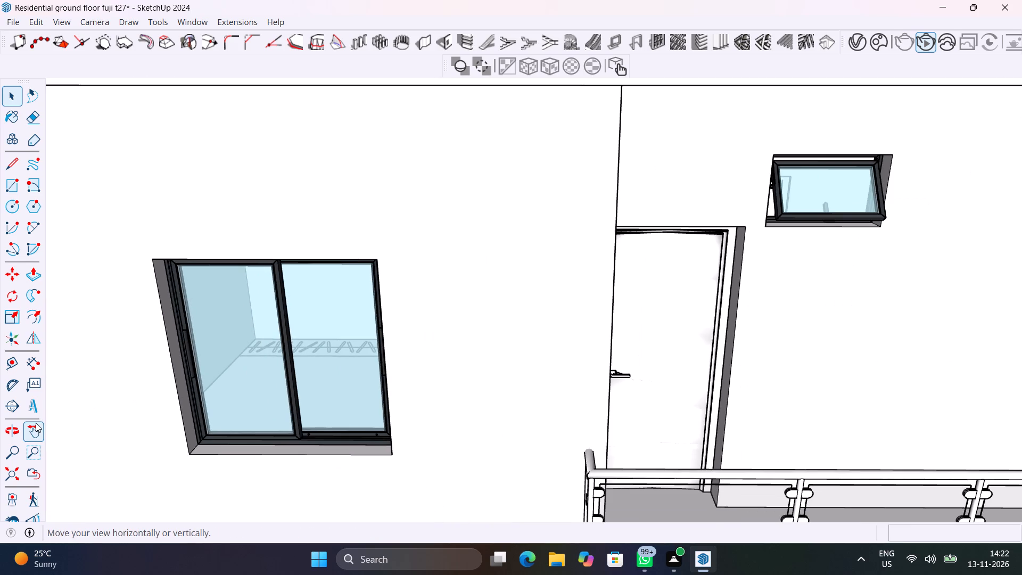
{"action": "scroll", "coordinate": [170, 381], "scroll_direction": "down", "scroll_amount": 11, "text": "ctrl"}
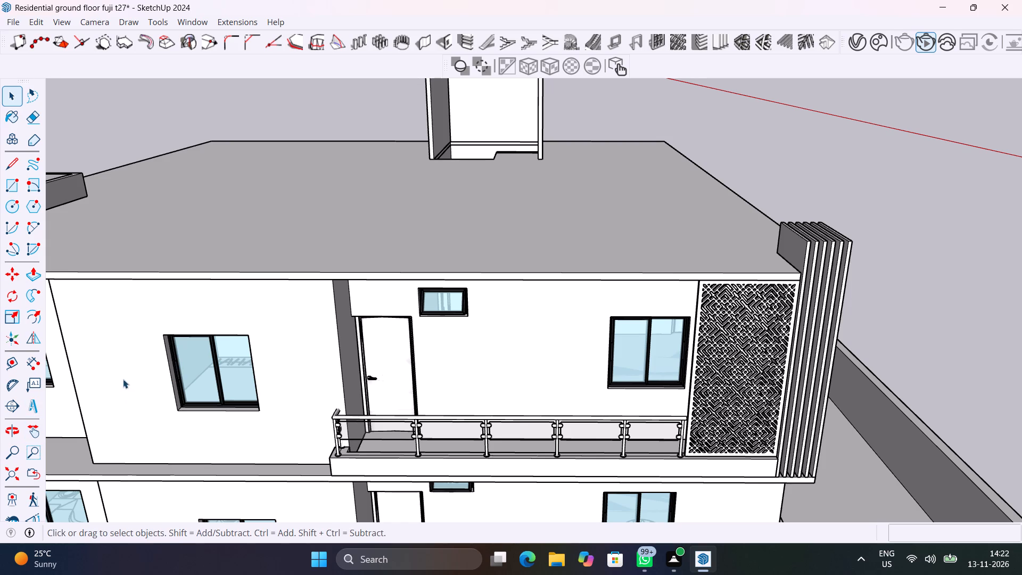
{"action": "scroll", "coordinate": [315, 342], "scroll_direction": "left", "scroll_amount": 1}
{"action": "scroll", "coordinate": [265, 325], "scroll_direction": "left", "scroll_amount": 1}
{"action": "scroll", "coordinate": [236, 354], "scroll_direction": "up", "scroll_amount": 1, "text": "ctrl"}
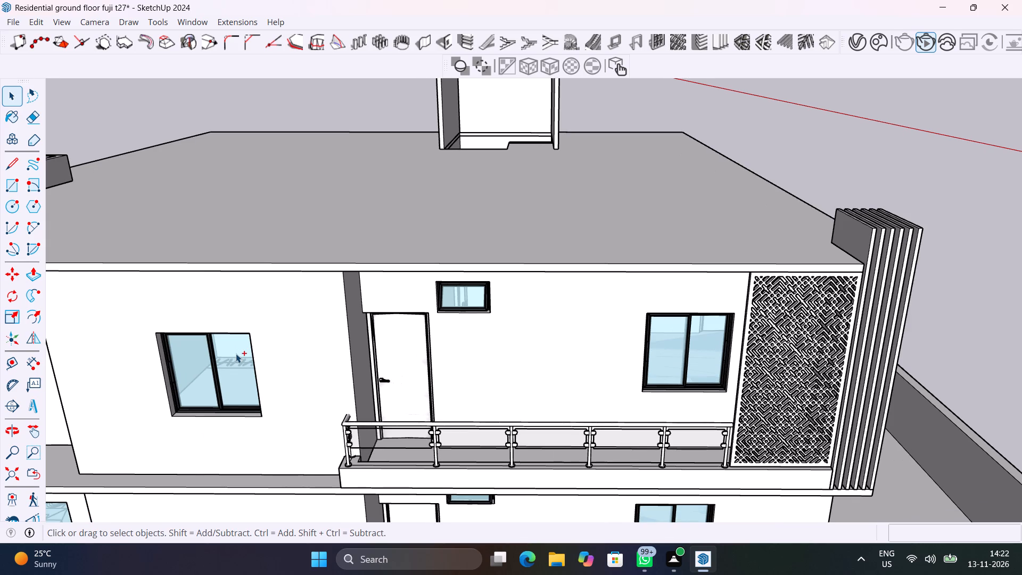
{"action": "scroll", "coordinate": [236, 354], "scroll_direction": "up", "scroll_amount": 1, "text": "ctrl"}
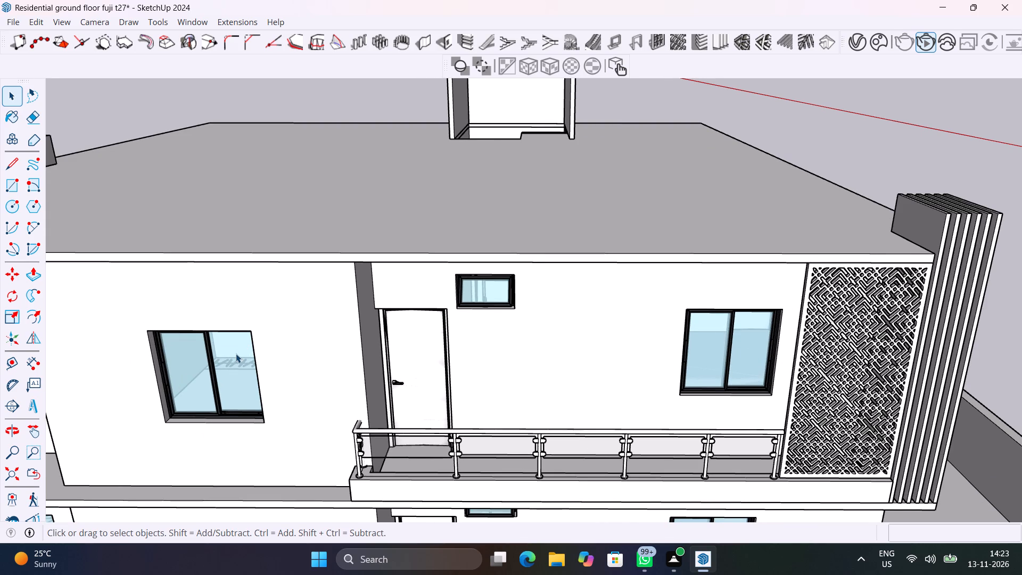
{"action": "scroll", "coordinate": [236, 354], "scroll_direction": "left", "scroll_amount": 2}
{"action": "scroll", "coordinate": [191, 414], "scroll_direction": "left", "scroll_amount": 2}
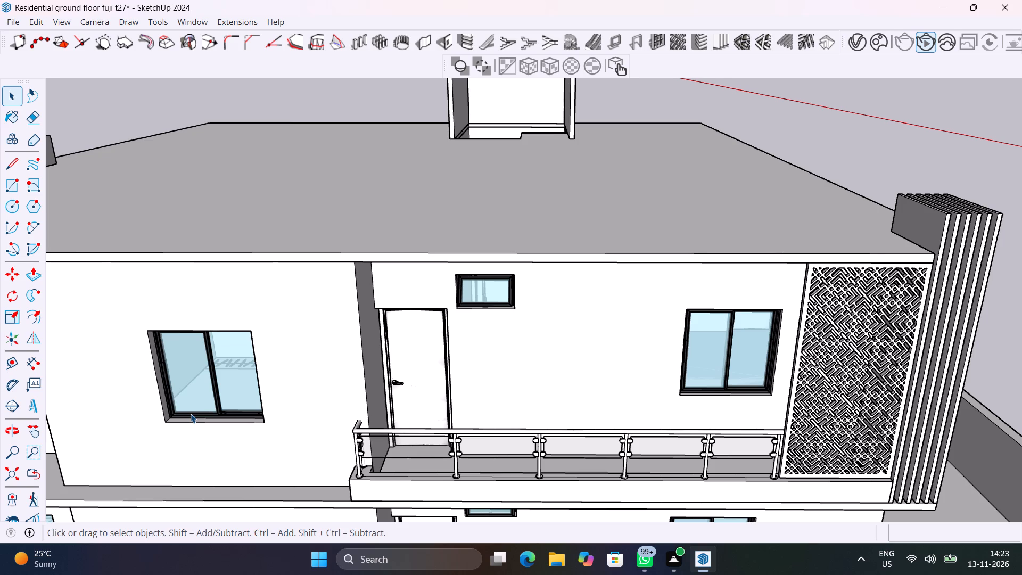
{"action": "scroll", "coordinate": [191, 414], "scroll_direction": "left", "scroll_amount": 1}
{"action": "left_click", "coordinate": [395, 333]}
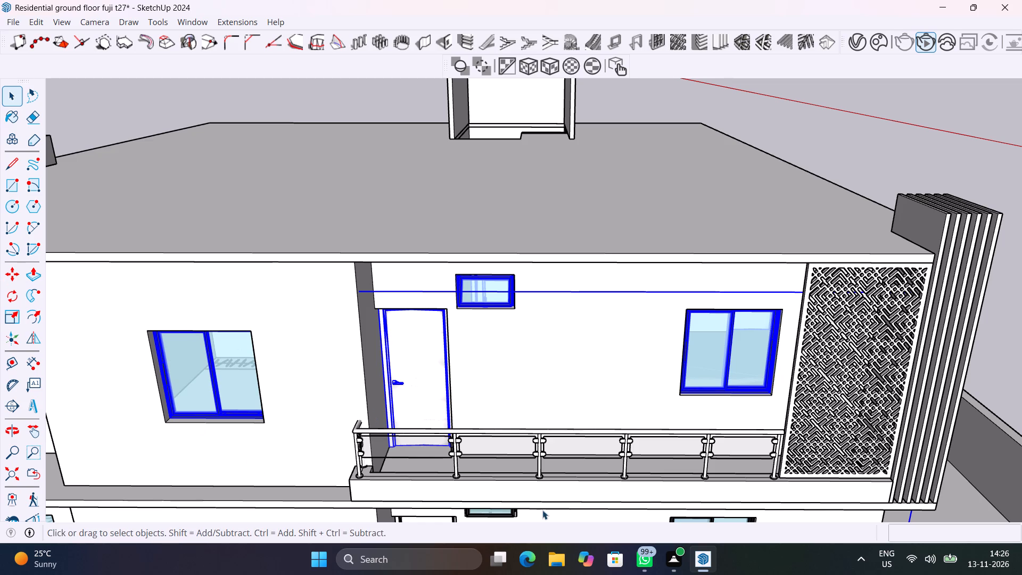
{"action": "left_click", "coordinate": [304, 96]}
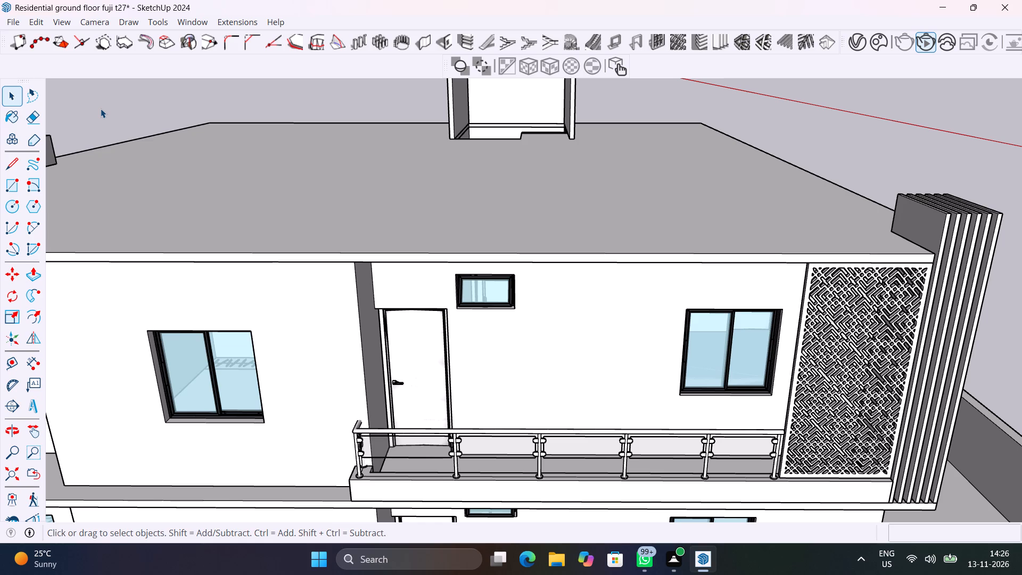
{"action": "scroll", "coordinate": [166, 120], "scroll_direction": "down", "scroll_amount": 4}
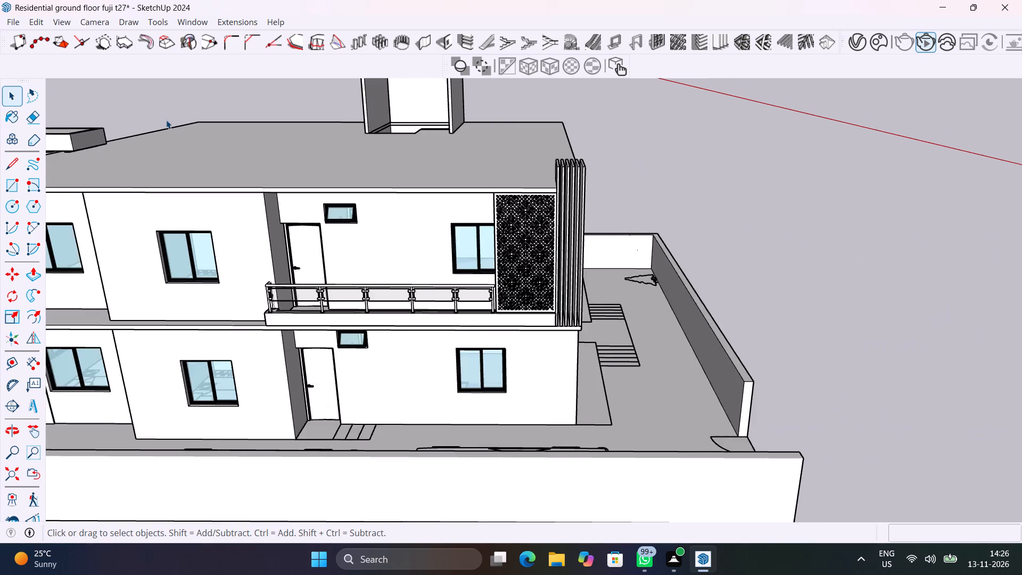
{"action": "scroll", "coordinate": [166, 120], "scroll_direction": "down", "scroll_amount": 8}
{"action": "middle_click_drag", "start_coordinate": [152, 153], "coordinate": [548, 217]}
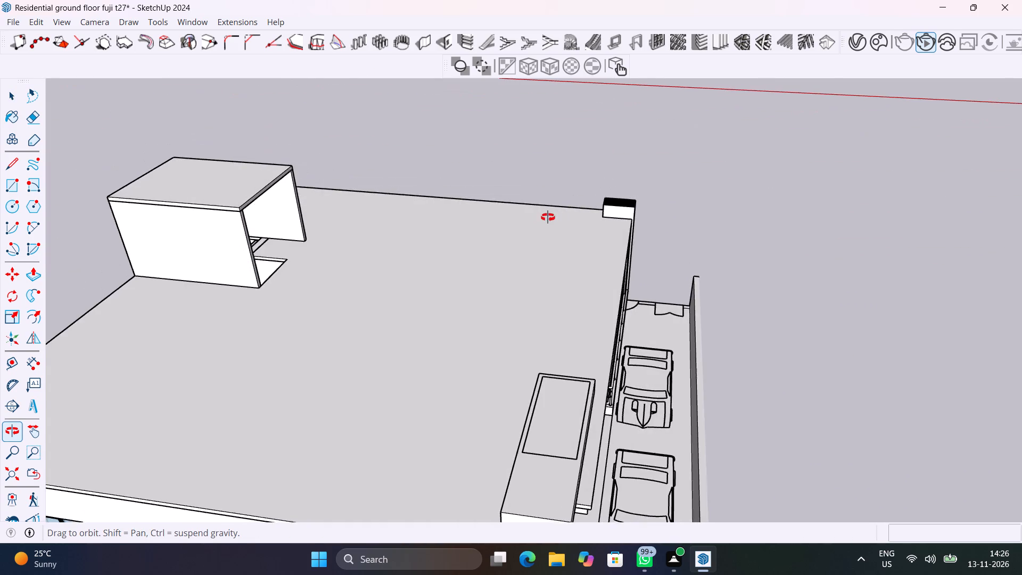
{"action": "middle_click_drag", "start_coordinate": [548, 217], "coordinate": [362, 104]}
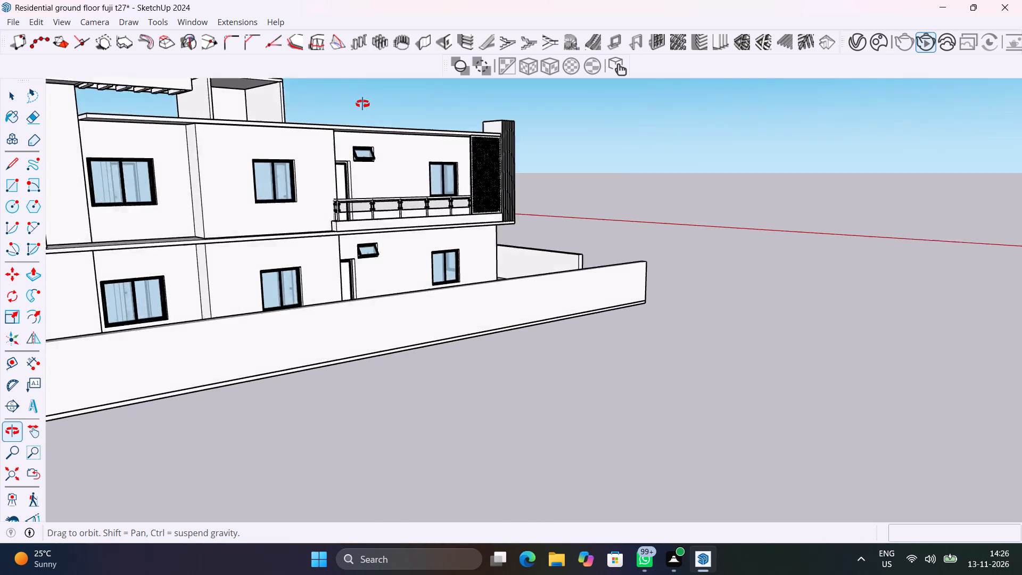
Examine the facades from all sides, covering the windows, floor slabs, roof, balcony and the corner frame with its pergola beams.
{"action": "middle_click_drag", "start_coordinate": [362, 104], "coordinate": [343, 162]}
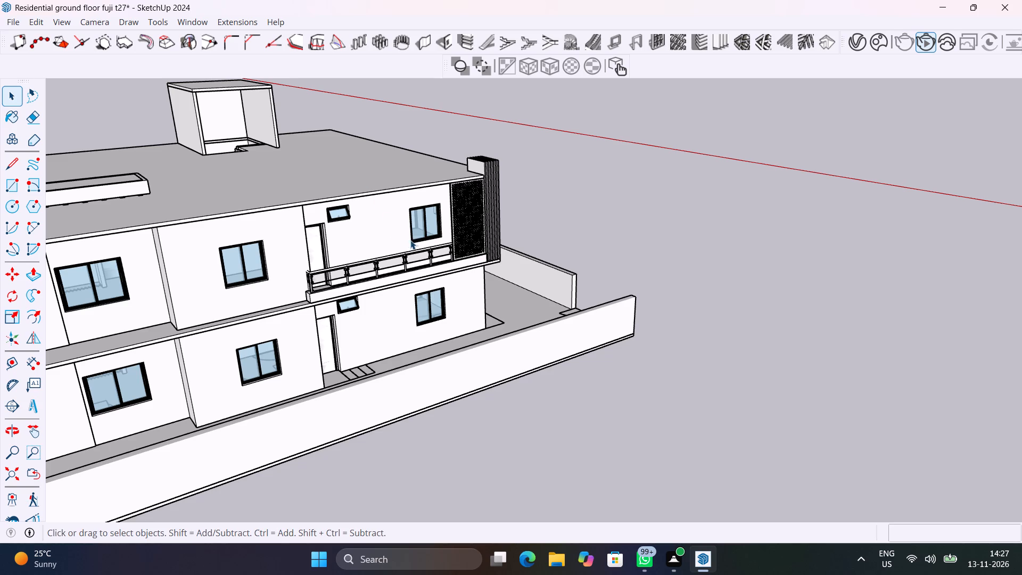
{"action": "middle_click_drag", "start_coordinate": [415, 237], "coordinate": [399, 268]}
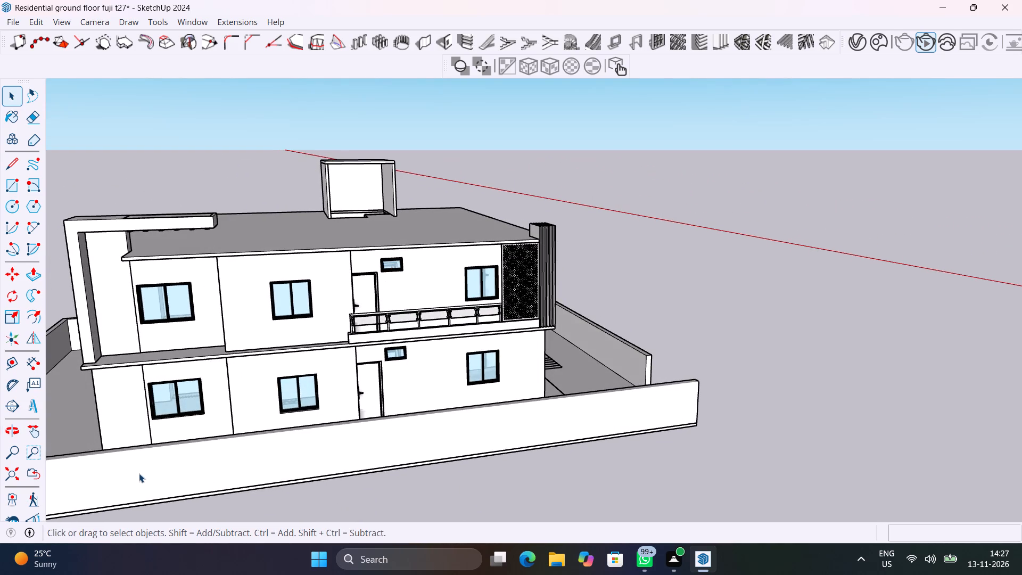
{"action": "scroll", "coordinate": [195, 426], "scroll_direction": "up", "scroll_amount": 10}
{"action": "scroll", "coordinate": [238, 425], "scroll_direction": "up", "scroll_amount": 1, "text": "shift"}
{"action": "middle_click_drag", "start_coordinate": [245, 417], "coordinate": [519, 388], "text": "shift"}
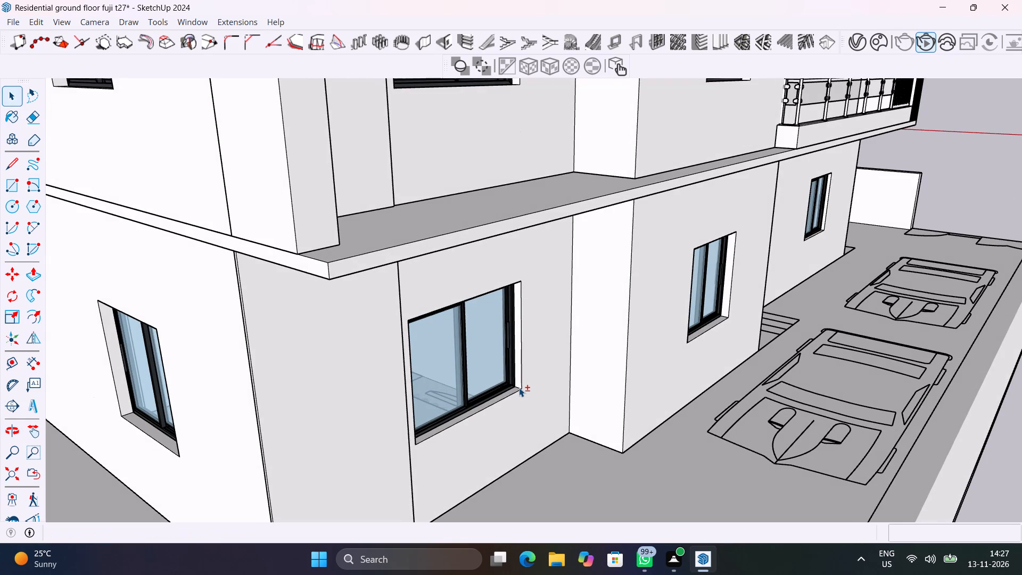
{"action": "middle_click_drag", "start_coordinate": [578, 384], "coordinate": [534, 376]}
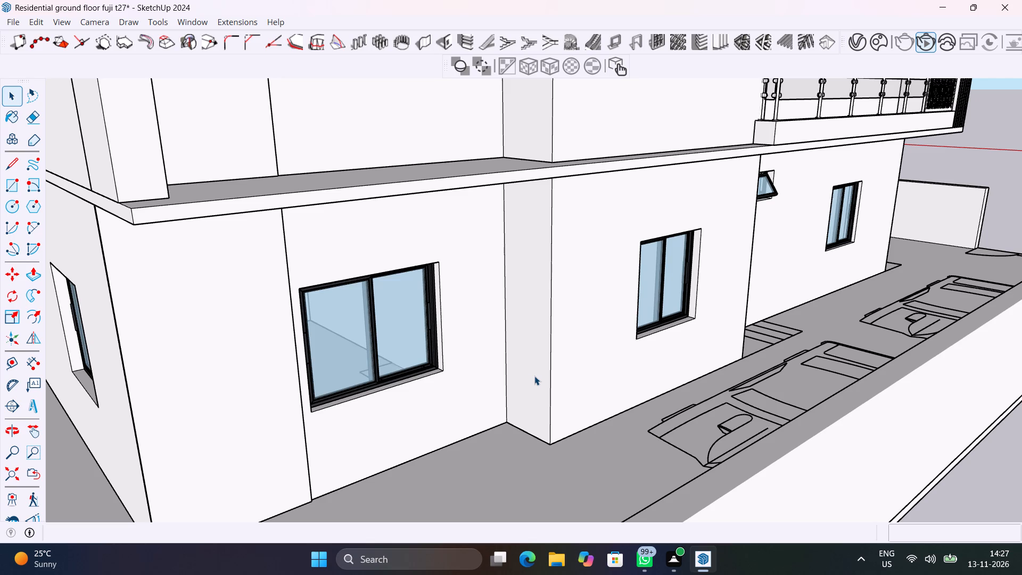
{"action": "scroll", "coordinate": [534, 376], "scroll_direction": "down", "scroll_amount": 6}
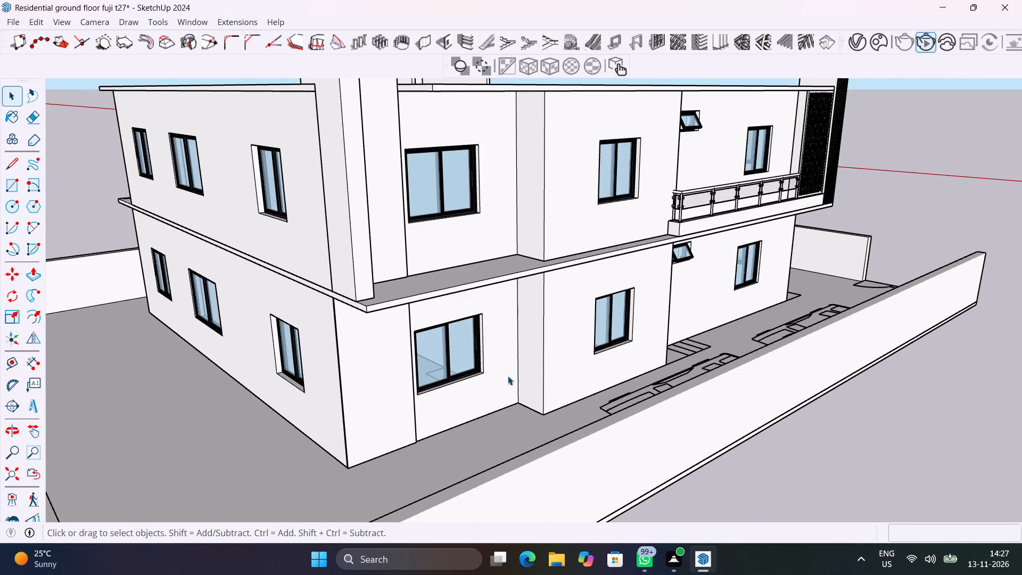
{"action": "scroll", "coordinate": [508, 376], "scroll_direction": "down", "scroll_amount": 3}
{"action": "middle_click_drag", "start_coordinate": [528, 402], "coordinate": [351, 385]}
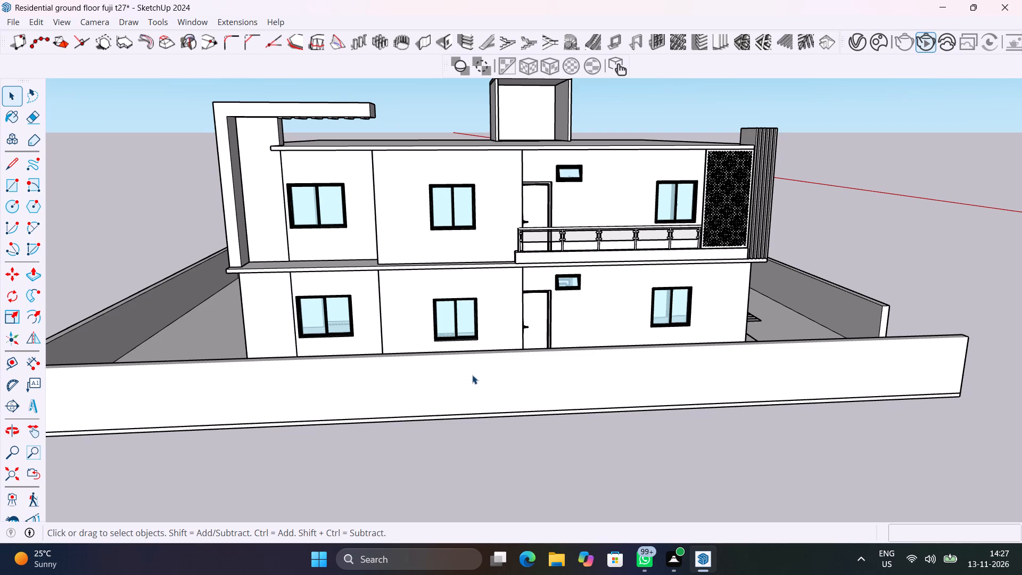
{"action": "scroll", "coordinate": [434, 133], "scroll_direction": "up", "scroll_amount": 4}
{"action": "middle_click_drag", "start_coordinate": [436, 135], "coordinate": [457, 208]}
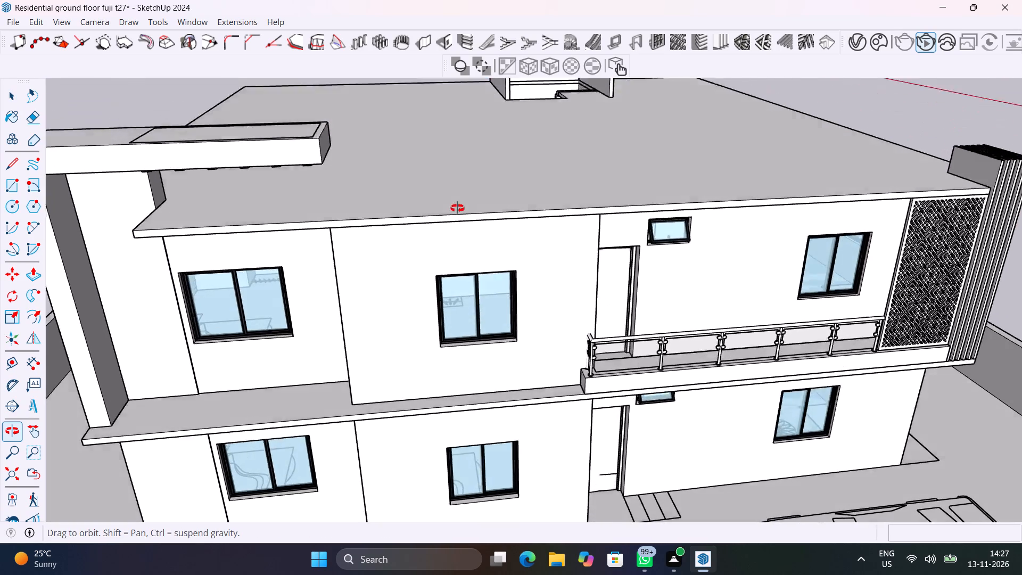
{"action": "middle_click_drag", "start_coordinate": [457, 208], "coordinate": [580, 219]}
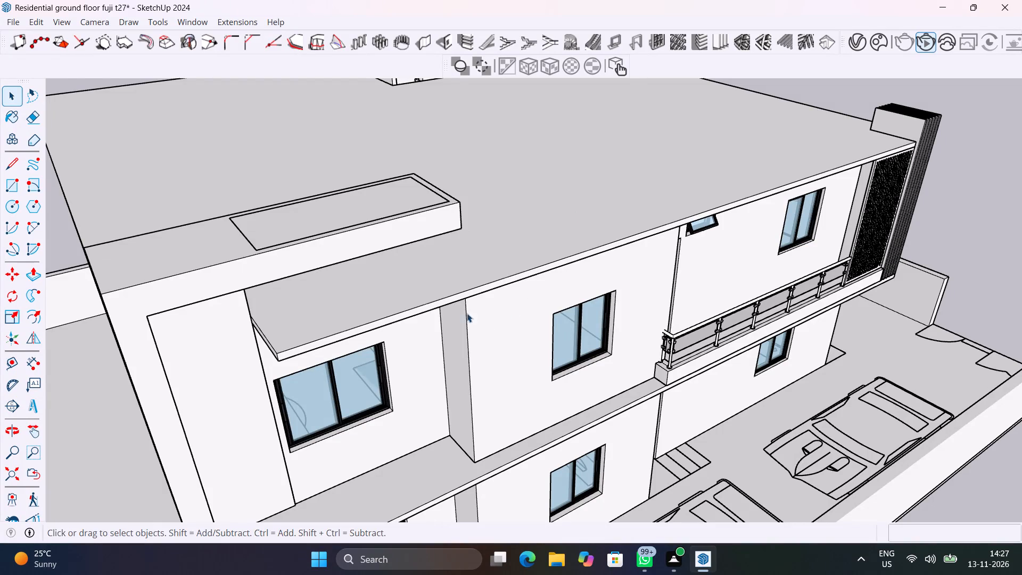
{"action": "middle_click_drag", "start_coordinate": [465, 310], "coordinate": [478, 231]}
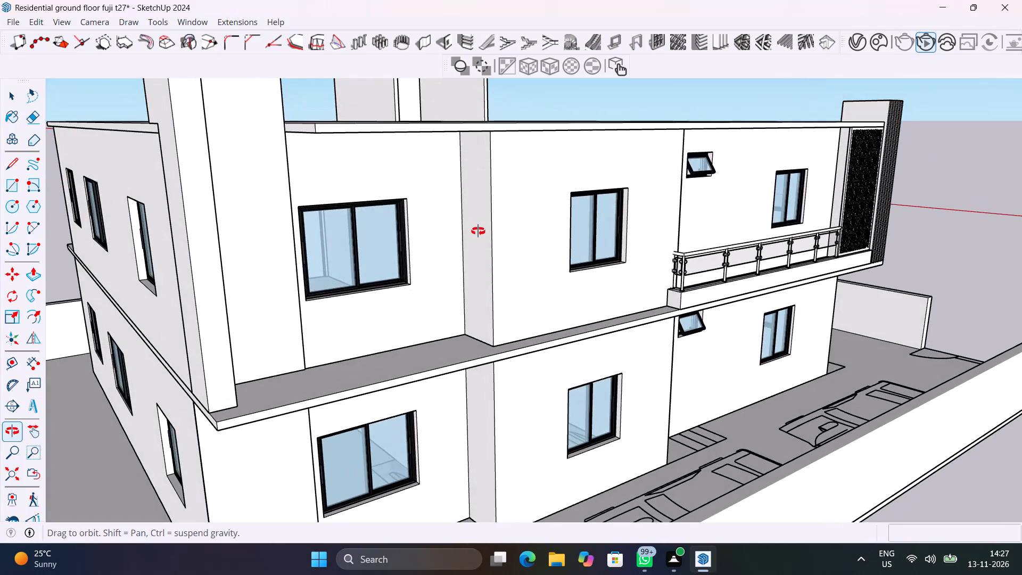
{"action": "middle_click_drag", "start_coordinate": [478, 231], "coordinate": [615, 409]}
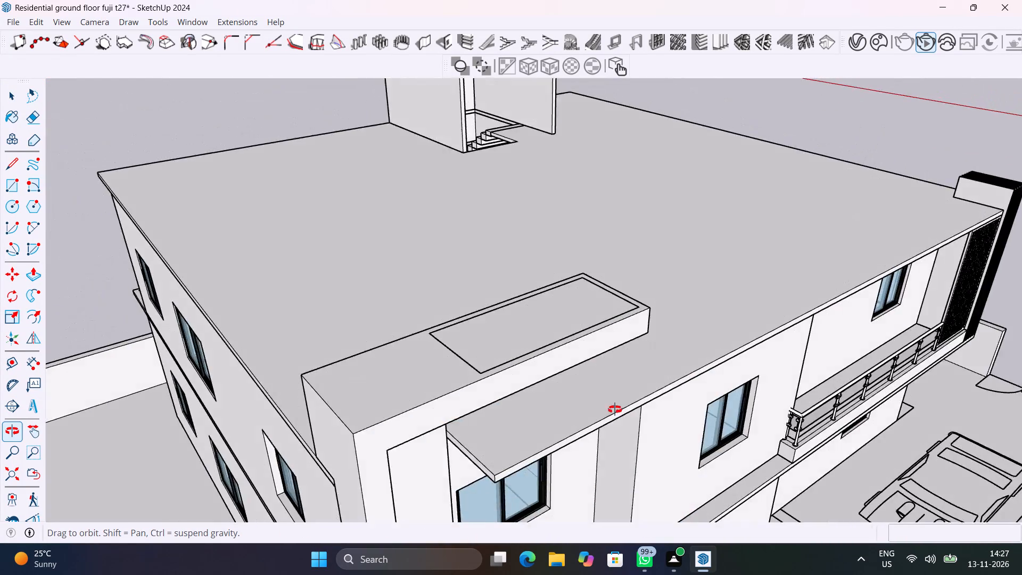
{"action": "middle_click_drag", "start_coordinate": [615, 409], "coordinate": [220, 328]}
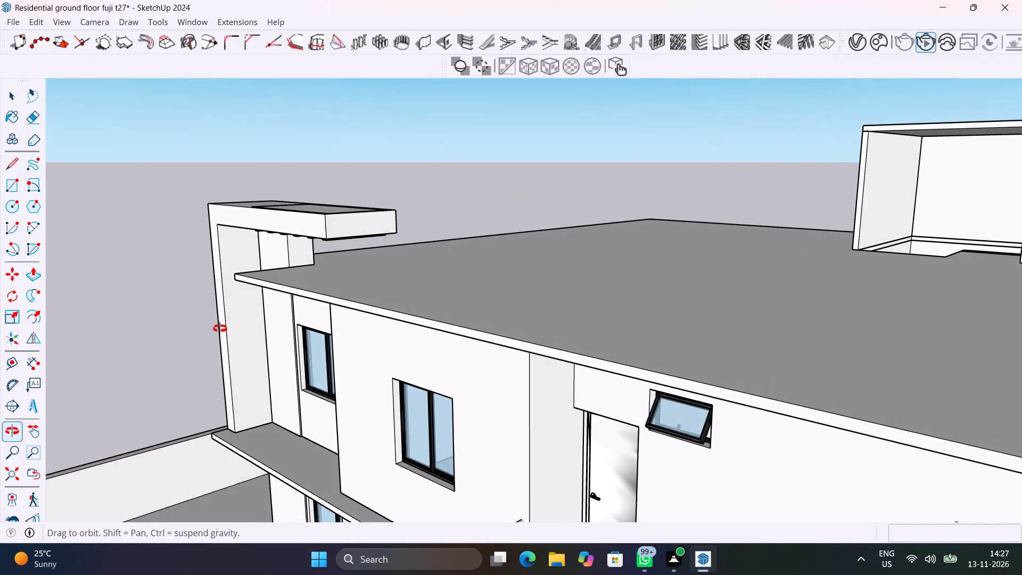
{"action": "middle_click_drag", "start_coordinate": [220, 328], "coordinate": [443, 221]}
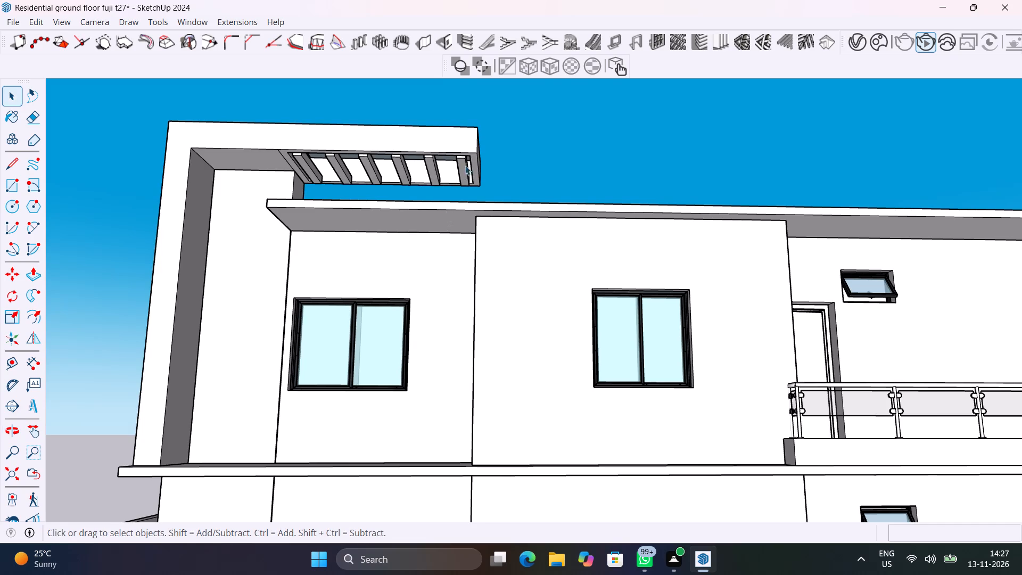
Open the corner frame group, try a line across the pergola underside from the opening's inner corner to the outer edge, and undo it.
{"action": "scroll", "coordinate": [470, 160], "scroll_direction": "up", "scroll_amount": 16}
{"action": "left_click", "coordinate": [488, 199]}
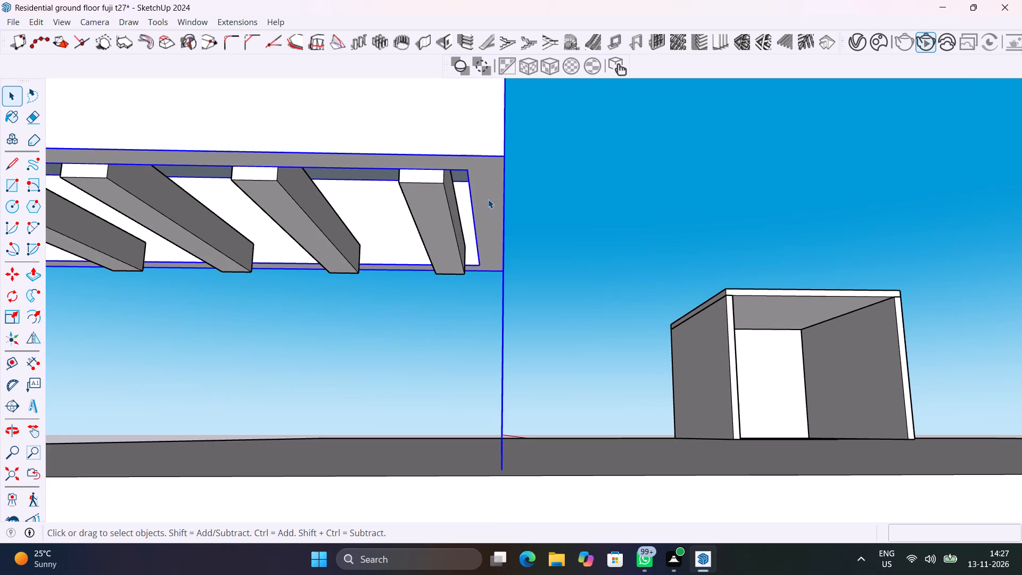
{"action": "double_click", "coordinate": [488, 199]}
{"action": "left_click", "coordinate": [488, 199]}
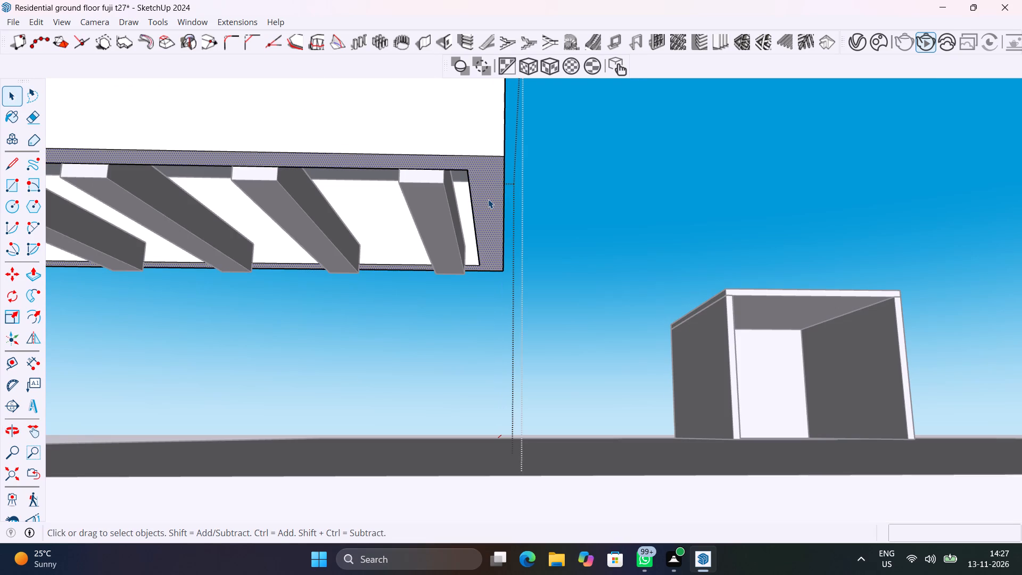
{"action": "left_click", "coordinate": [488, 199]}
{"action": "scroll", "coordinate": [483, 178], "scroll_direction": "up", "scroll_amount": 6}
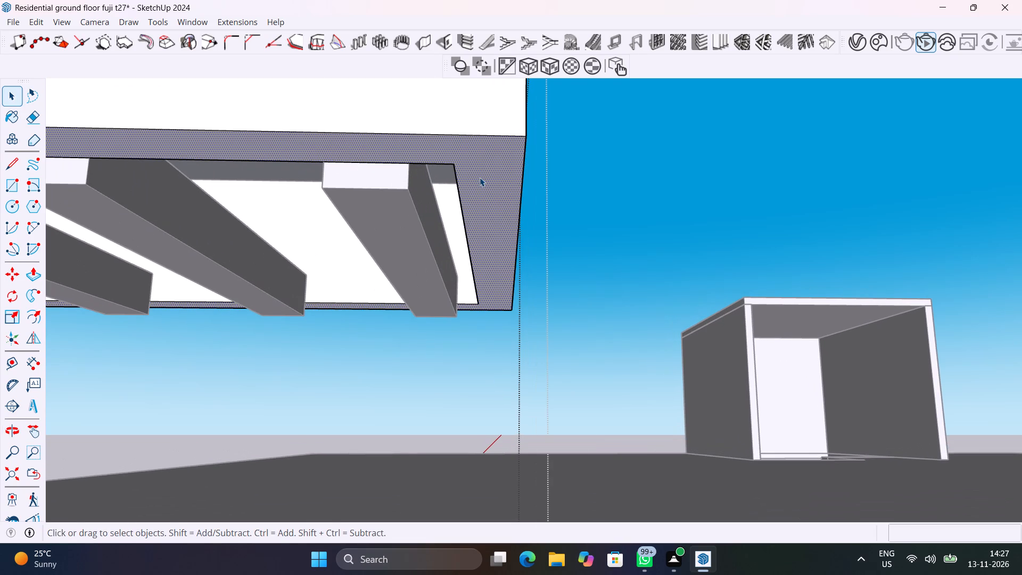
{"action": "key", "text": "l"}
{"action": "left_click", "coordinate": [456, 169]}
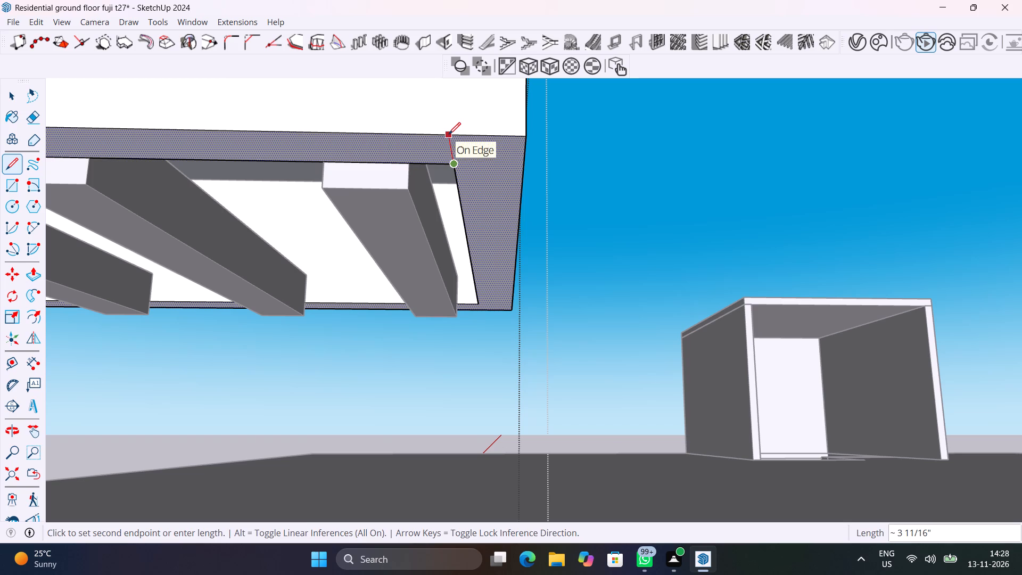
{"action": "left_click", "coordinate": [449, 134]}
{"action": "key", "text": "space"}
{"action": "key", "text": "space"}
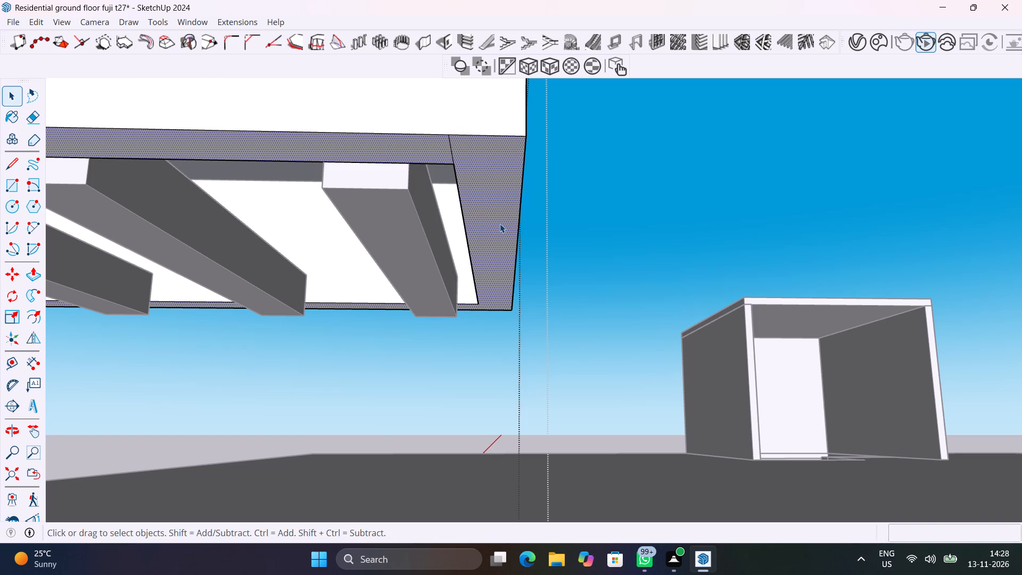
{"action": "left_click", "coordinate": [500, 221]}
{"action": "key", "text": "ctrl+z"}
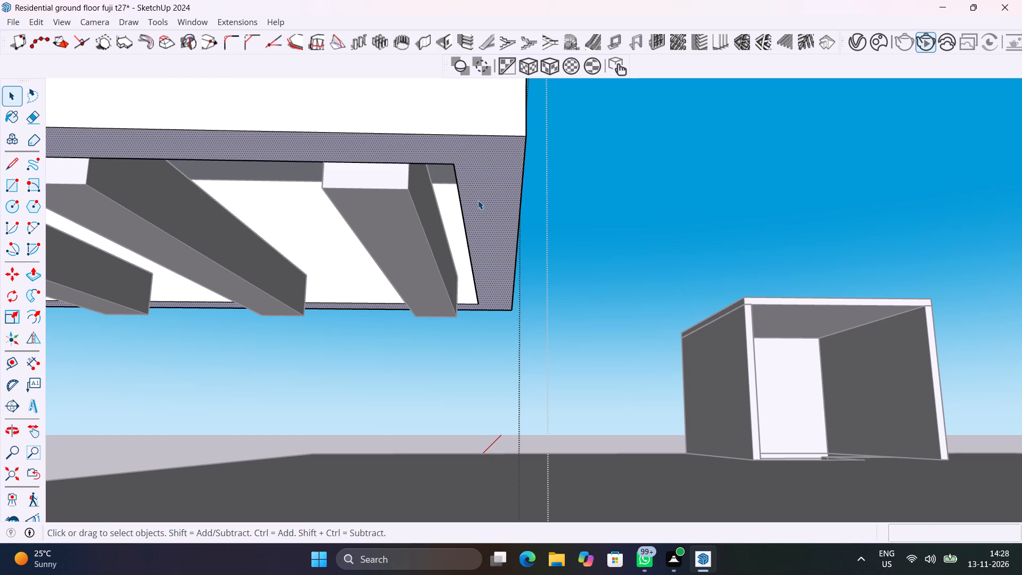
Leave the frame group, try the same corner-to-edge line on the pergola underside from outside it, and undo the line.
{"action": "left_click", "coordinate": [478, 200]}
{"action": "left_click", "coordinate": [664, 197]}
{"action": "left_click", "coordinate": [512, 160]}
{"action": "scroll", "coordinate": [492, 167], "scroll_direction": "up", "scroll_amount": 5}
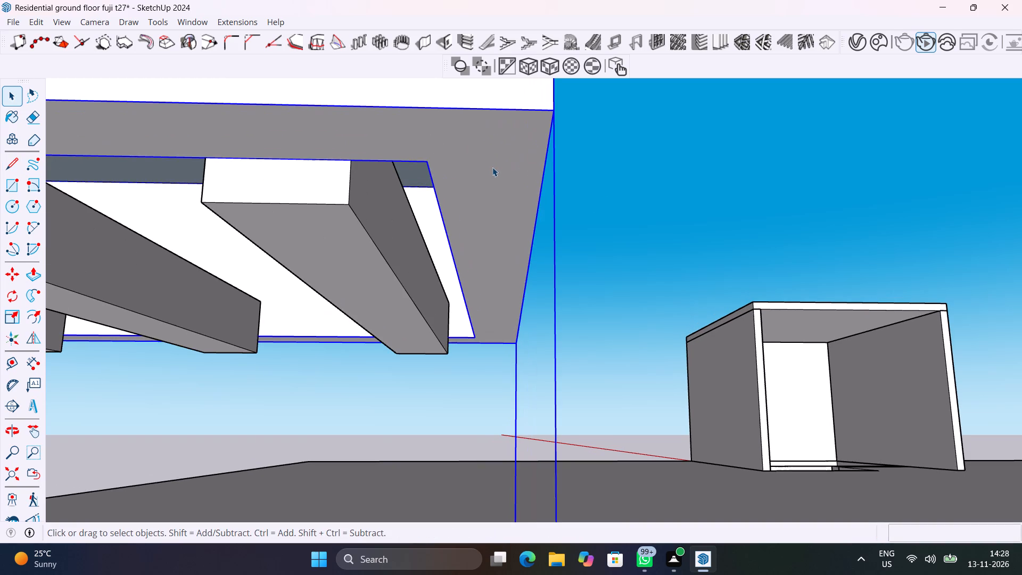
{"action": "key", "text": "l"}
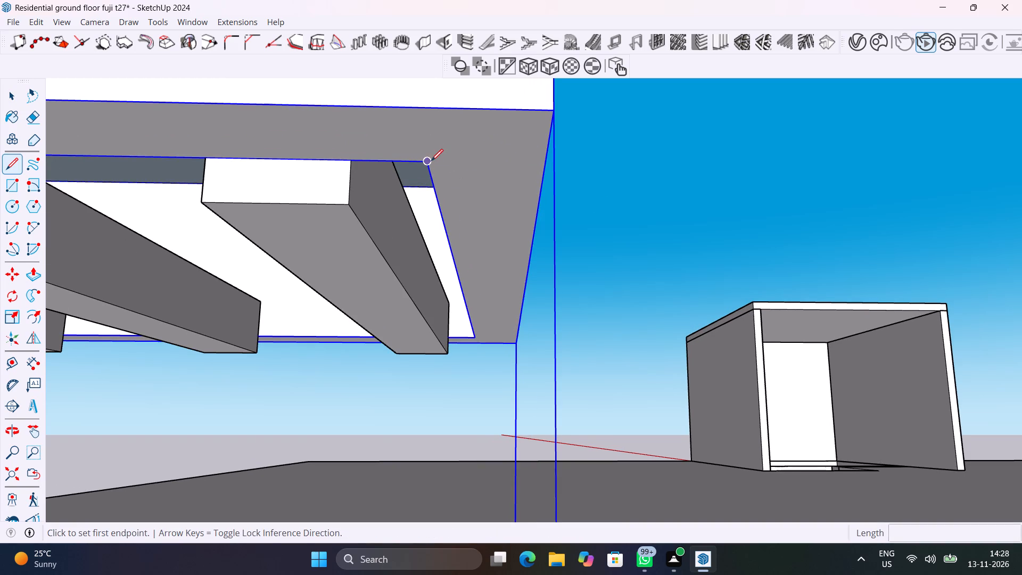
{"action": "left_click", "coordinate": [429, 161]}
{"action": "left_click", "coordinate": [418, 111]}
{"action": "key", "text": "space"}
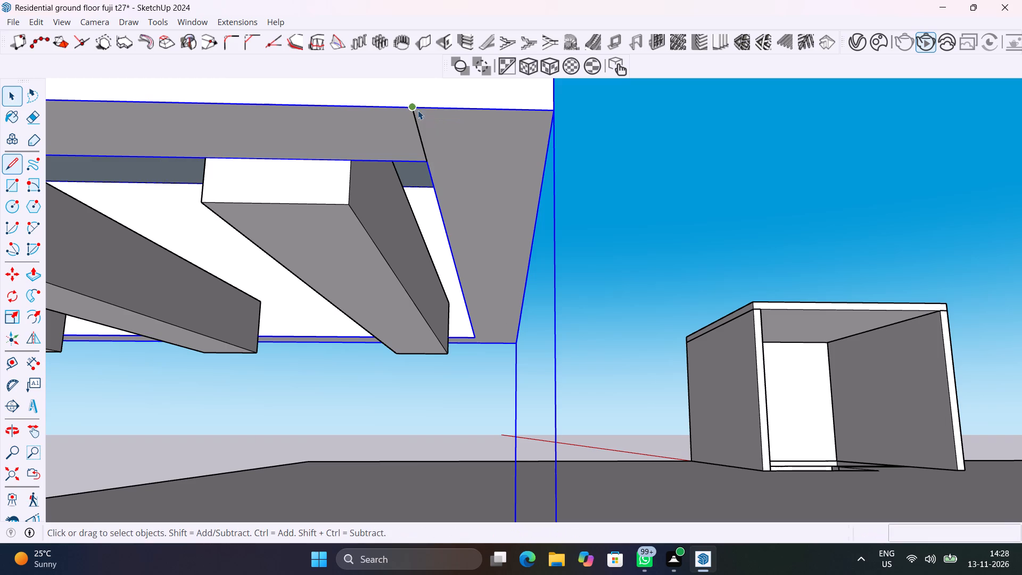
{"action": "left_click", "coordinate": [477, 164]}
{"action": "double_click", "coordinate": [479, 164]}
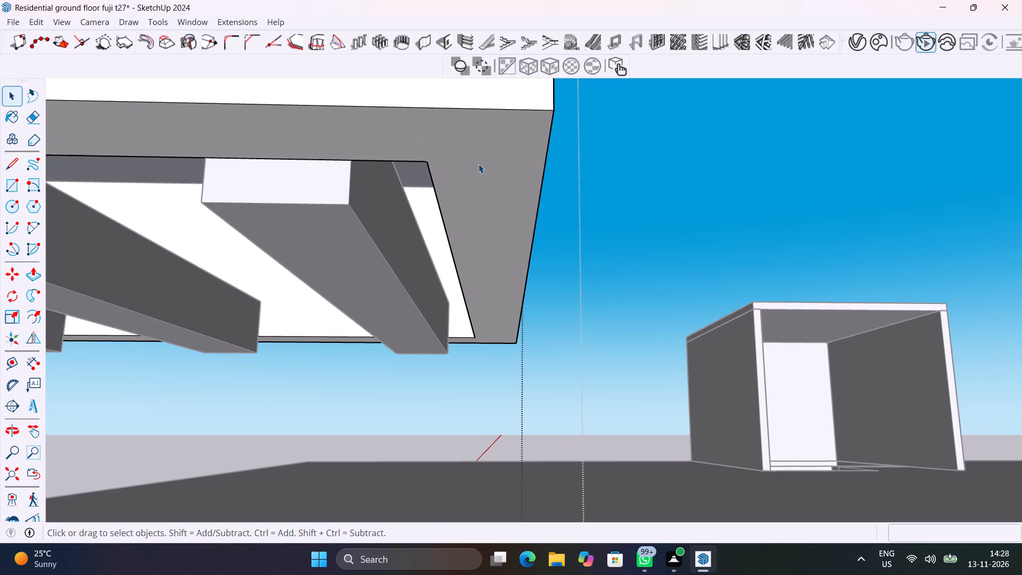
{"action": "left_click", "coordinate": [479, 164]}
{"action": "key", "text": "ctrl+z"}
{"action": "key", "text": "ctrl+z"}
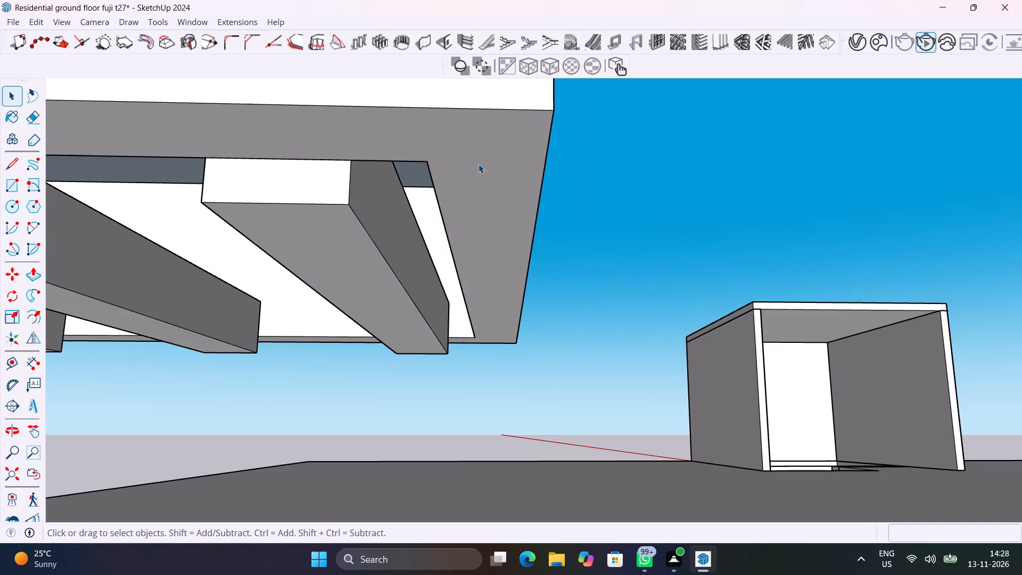
Inside the corner frame group, draw a line extending the opening's end edge from its inner corner to the underside's outer edge.
{"action": "left_click", "coordinate": [479, 164]}
{"action": "double_click", "coordinate": [479, 164]}
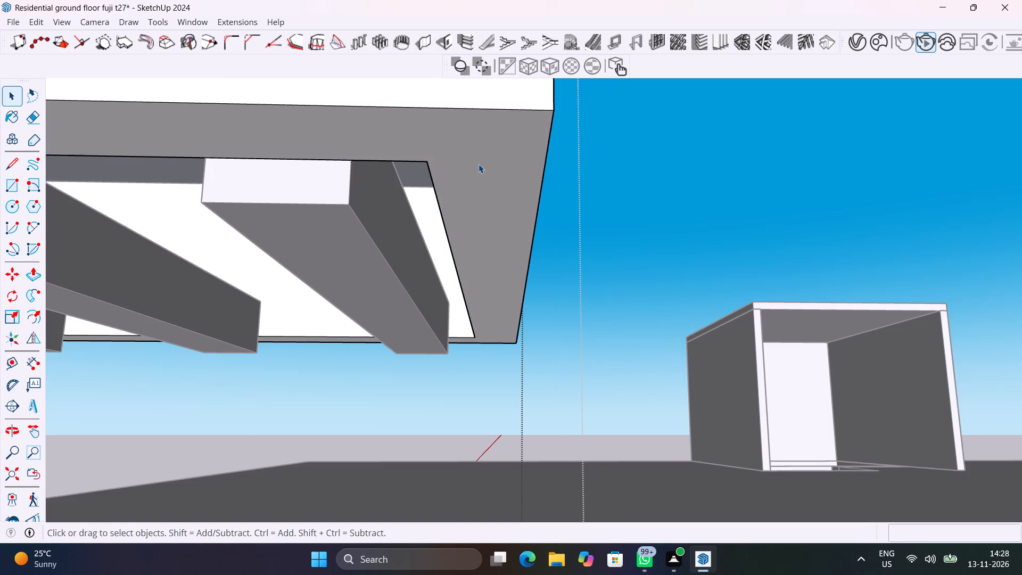
{"action": "key", "text": "l"}
{"action": "left_click", "coordinate": [427, 160]}
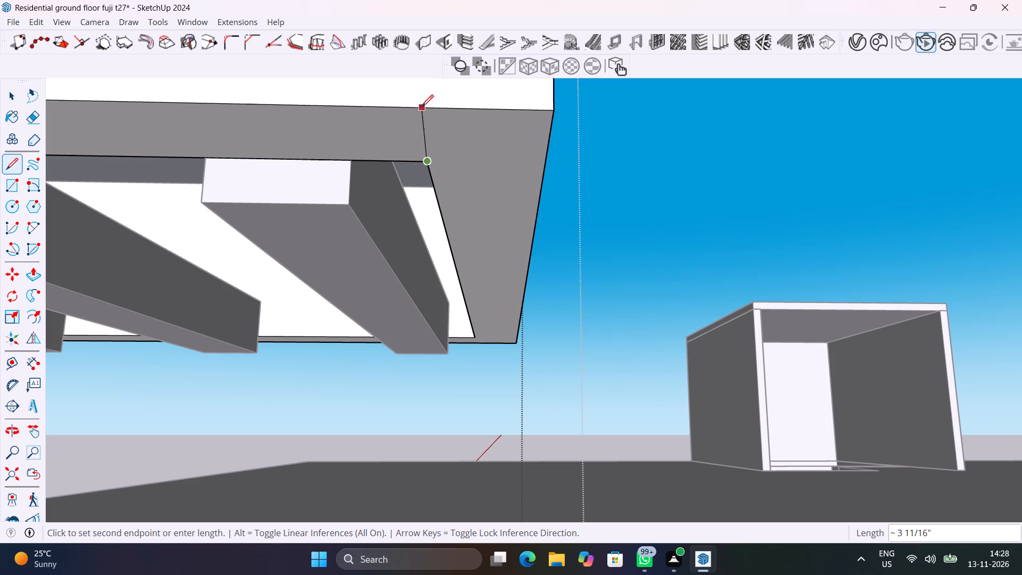
{"action": "left_click", "coordinate": [413, 108]}
{"action": "key", "text": "space"}
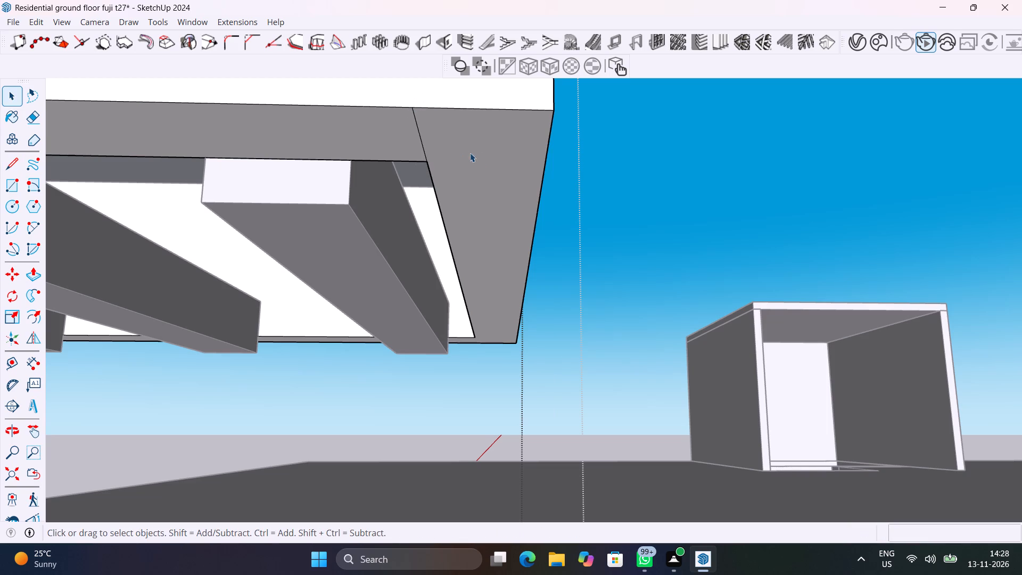
{"action": "left_click", "coordinate": [471, 153]}
Draw a matching line from the opening's other end corner to the opposite outer edge, splitting off the end strip of the underside.
{"action": "scroll", "coordinate": [472, 152], "scroll_direction": "down", "scroll_amount": 4}
{"action": "middle_click_drag", "start_coordinate": [502, 259], "coordinate": [494, 210]}
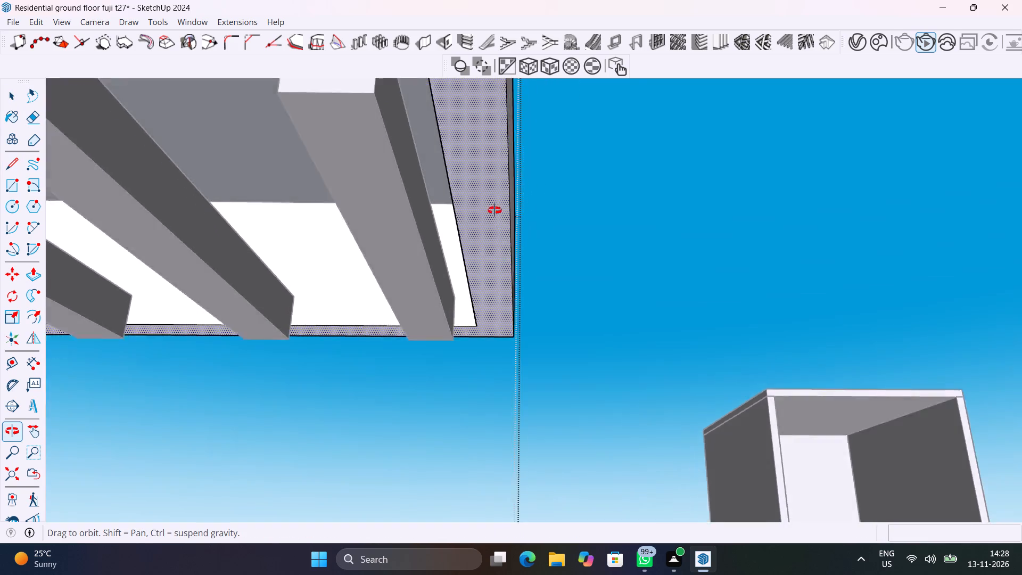
{"action": "middle_click_drag", "start_coordinate": [494, 210], "coordinate": [525, 176]}
{"action": "scroll", "coordinate": [480, 367], "scroll_direction": "up", "scroll_amount": 4}
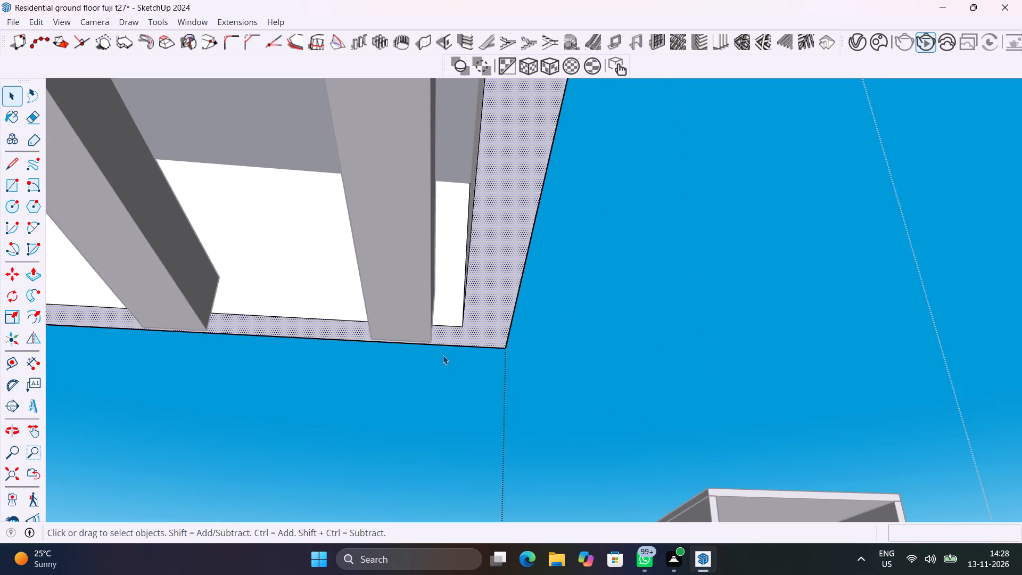
{"action": "scroll", "coordinate": [444, 333], "scroll_direction": "up", "scroll_amount": 11}
{"action": "key", "text": "l"}
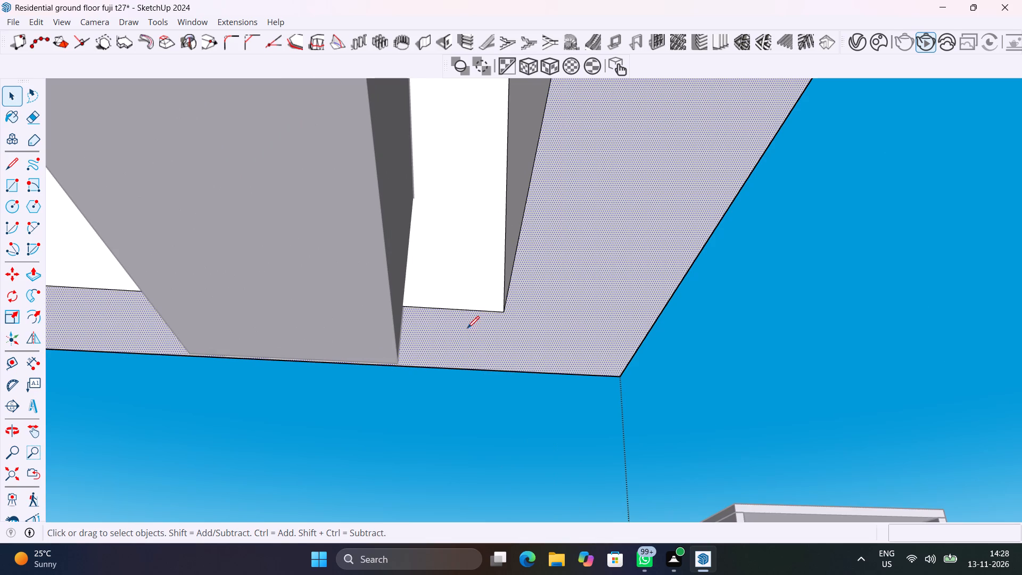
{"action": "left_click", "coordinate": [505, 313]}
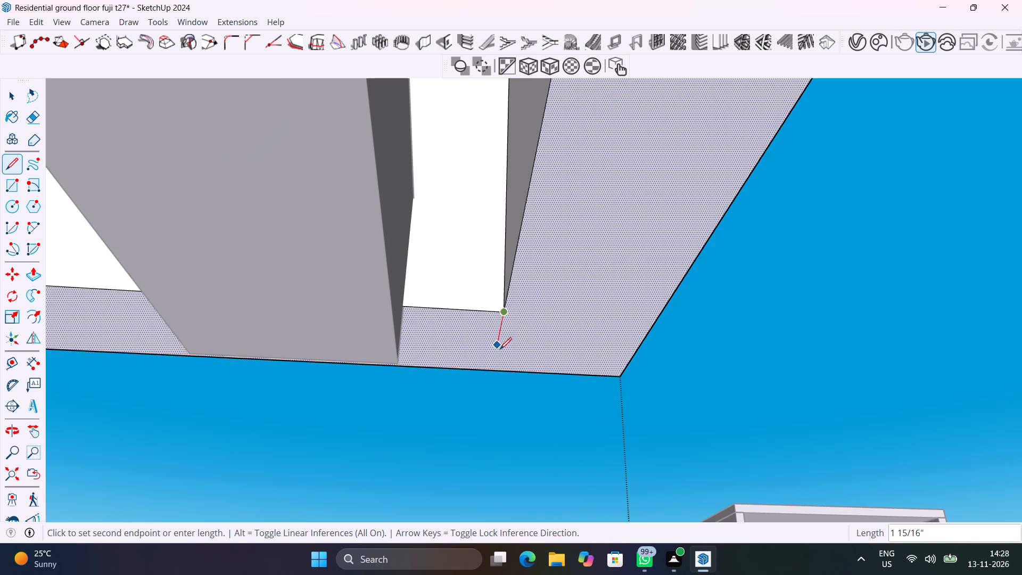
{"action": "middle_click_drag", "start_coordinate": [494, 371], "coordinate": [531, 317]}
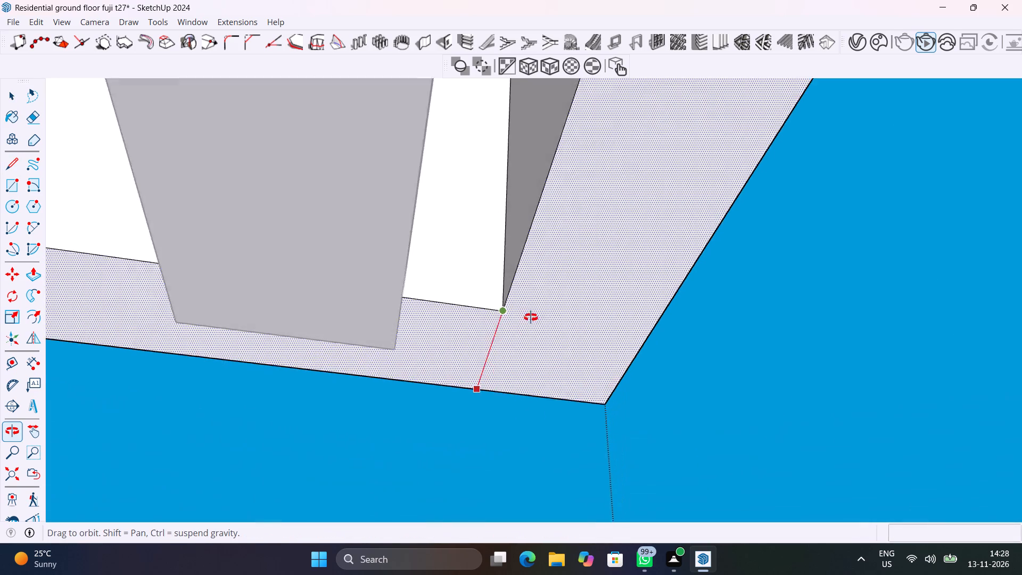
{"action": "middle_click_drag", "start_coordinate": [531, 317], "coordinate": [1021, 303]}
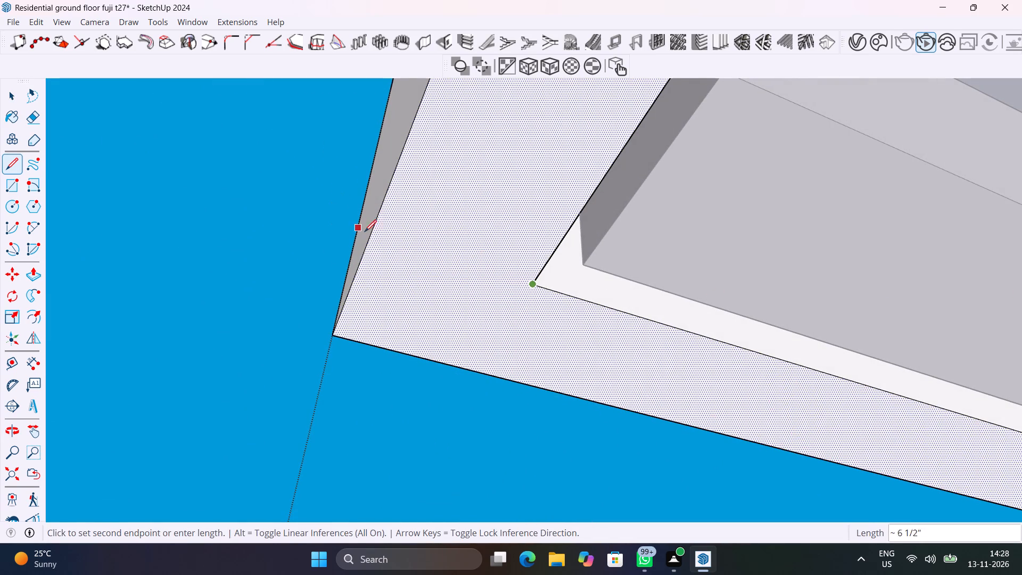
{"action": "left_click", "coordinate": [373, 237]}
{"action": "key", "text": "space"}
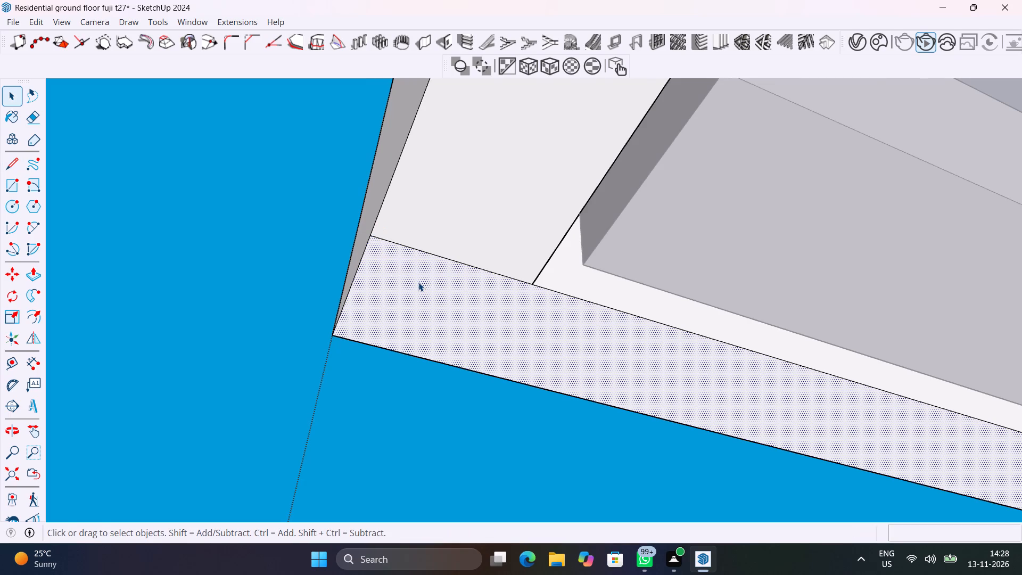
Push/Pull the split-off end strip of the pergola underside down to the roof slab, forming an end leg.
{"action": "scroll", "coordinate": [418, 282], "scroll_direction": "down", "scroll_amount": 13}
{"action": "left_click", "coordinate": [8, 469]}
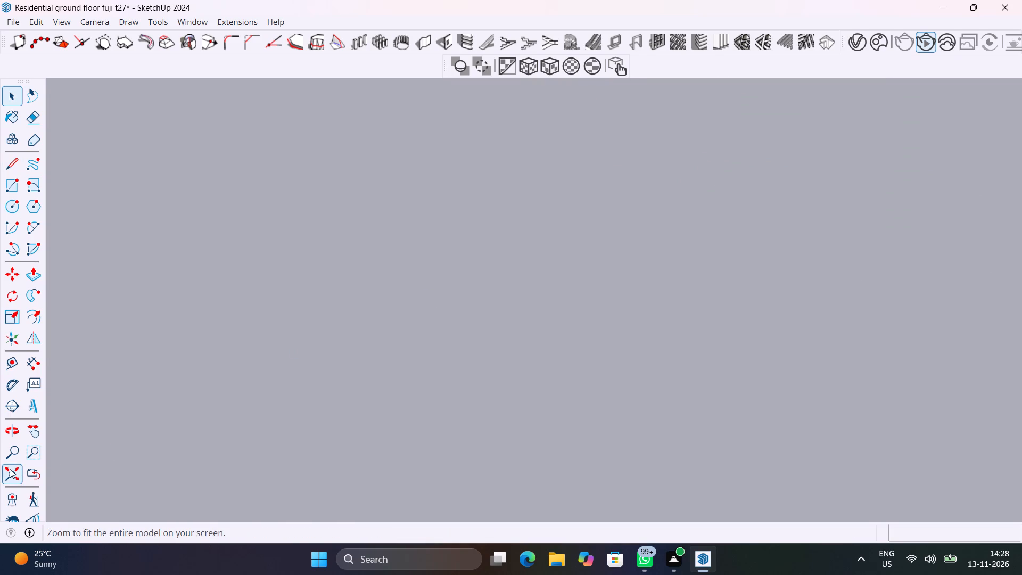
{"action": "middle_click_drag", "start_coordinate": [635, 281], "coordinate": [262, 470]}
{"action": "scroll", "coordinate": [488, 247], "scroll_direction": "up", "scroll_amount": 2}
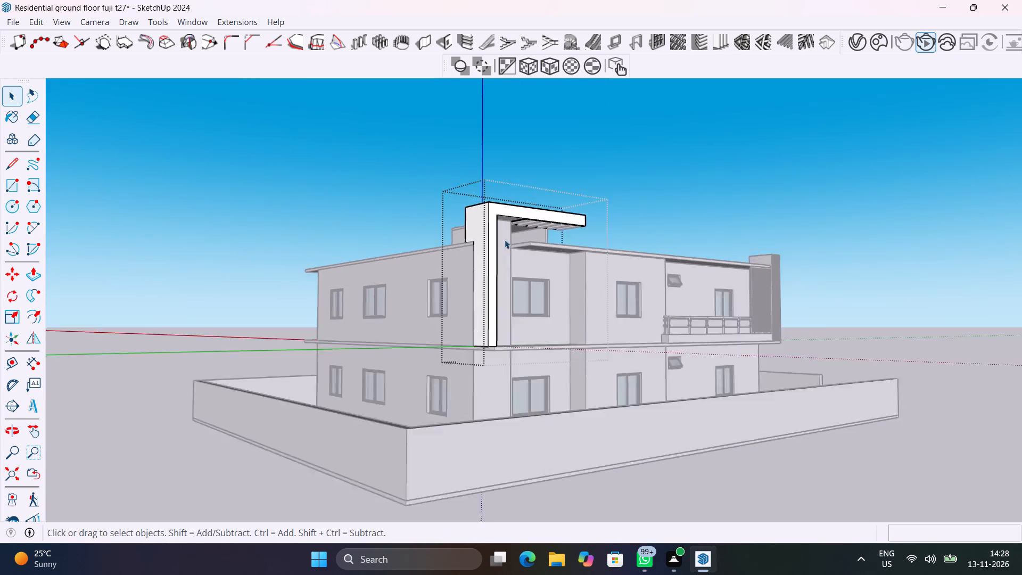
{"action": "scroll", "coordinate": [505, 240], "scroll_direction": "up", "scroll_amount": 13}
{"action": "middle_click_drag", "start_coordinate": [603, 251], "coordinate": [483, 205]}
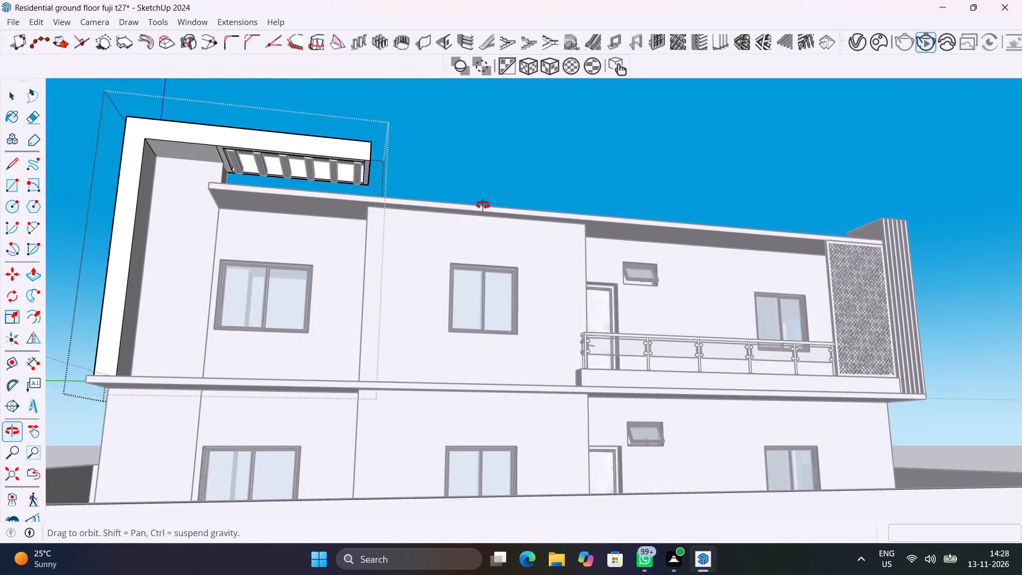
{"action": "middle_click_drag", "start_coordinate": [483, 205], "coordinate": [609, 257]}
{"action": "scroll", "coordinate": [595, 199], "scroll_direction": "up", "scroll_amount": 5}
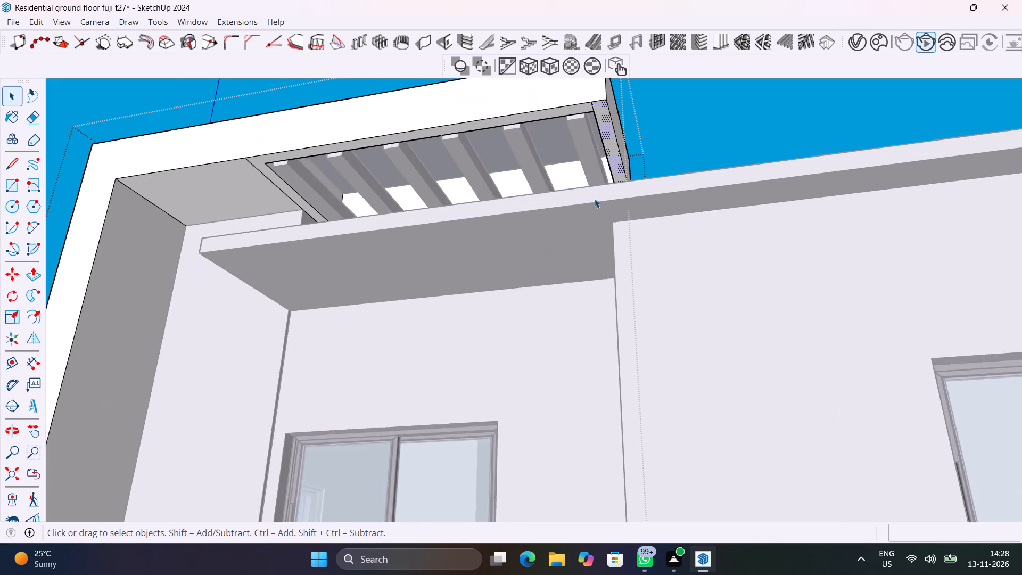
{"action": "scroll", "coordinate": [595, 199], "scroll_direction": "up", "scroll_amount": 4}
{"action": "middle_click_drag", "start_coordinate": [605, 212], "coordinate": [636, 276]}
{"action": "scroll", "coordinate": [629, 187], "scroll_direction": "up", "scroll_amount": 4}
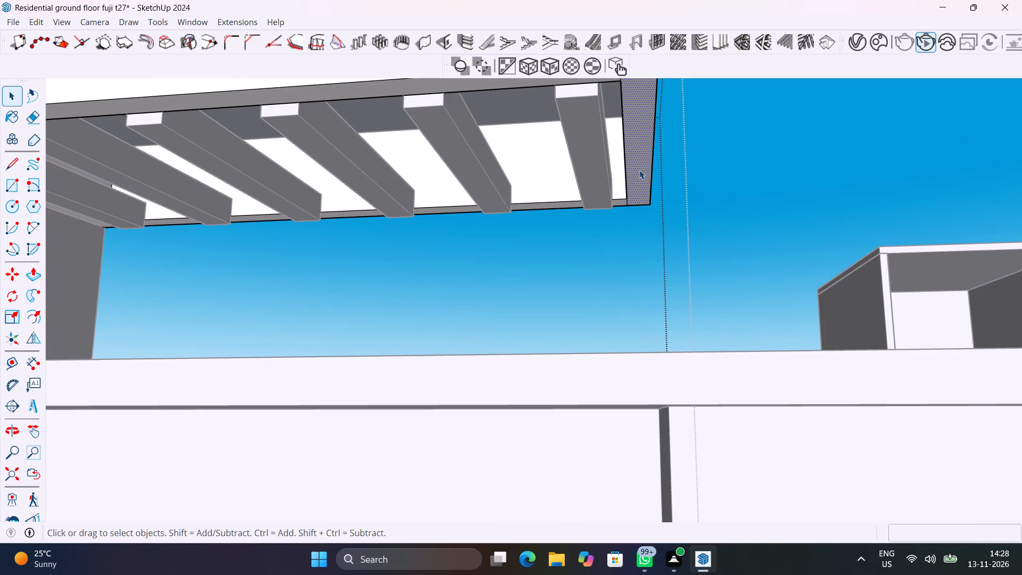
{"action": "left_click", "coordinate": [639, 170]}
{"action": "key", "text": "p"}
{"action": "left_click", "coordinate": [639, 169]}
{"action": "scroll", "coordinate": [637, 278], "scroll_direction": "down", "scroll_amount": 6}
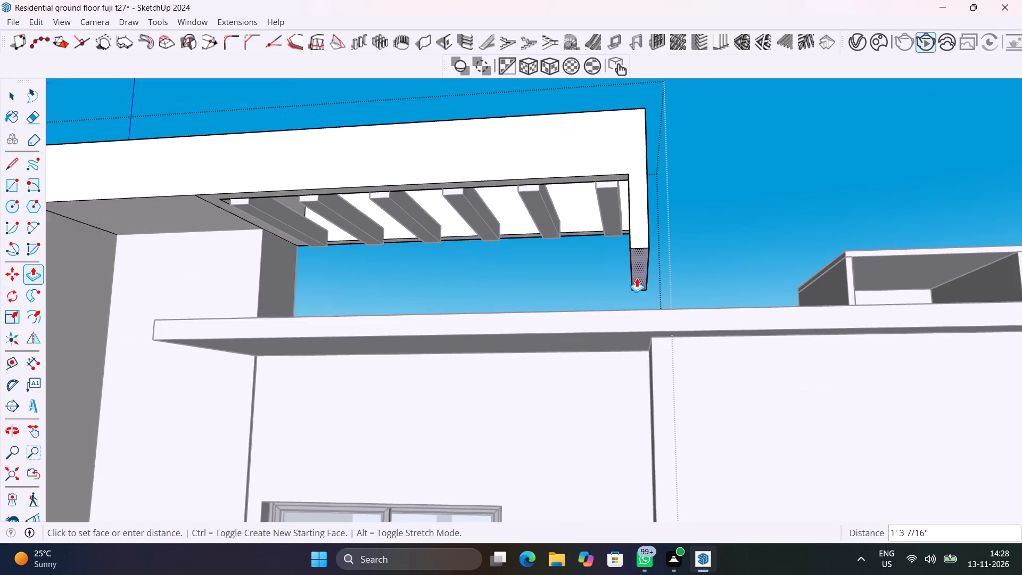
{"action": "middle_click_drag", "start_coordinate": [642, 283], "coordinate": [691, 396]}
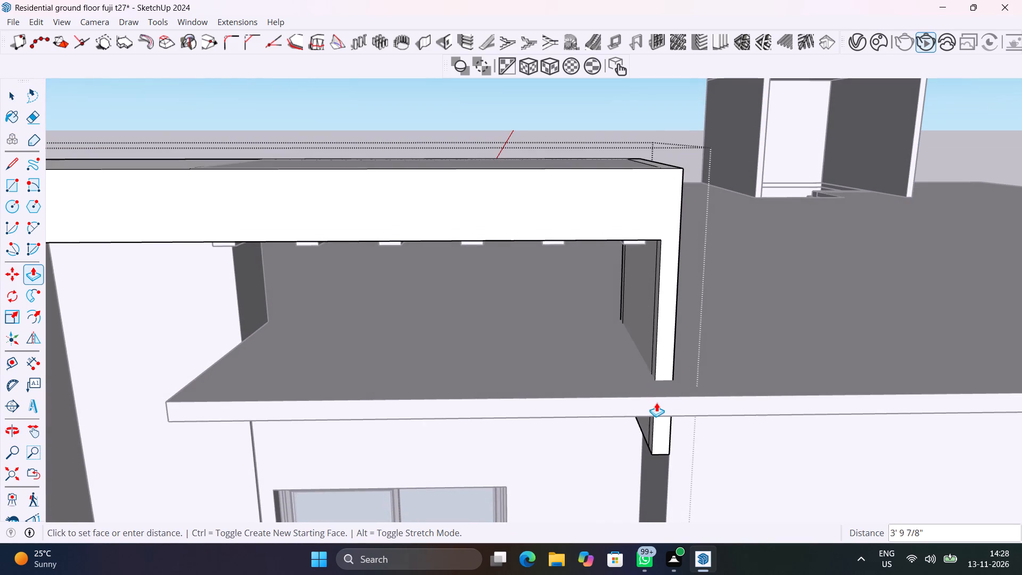
{"action": "left_click", "coordinate": [673, 389]}
Erase the two leftover vertical seam lines on the end leg's inner face, and leave the corner frame group.
{"action": "middle_click_drag", "start_coordinate": [641, 374], "coordinate": [696, 357]}
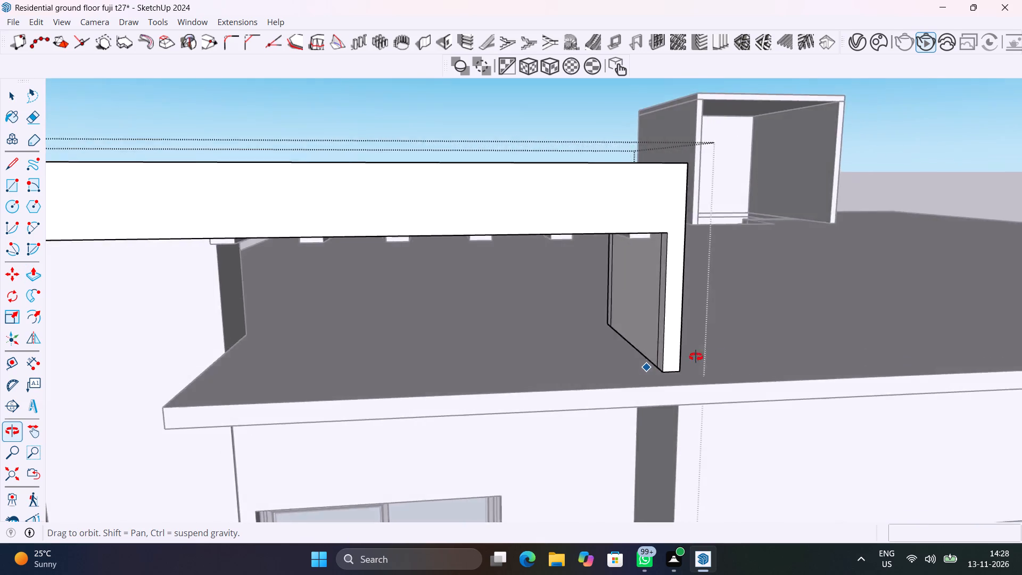
{"action": "middle_click_drag", "start_coordinate": [696, 357], "coordinate": [822, 366]}
{"action": "key", "text": "space"}
{"action": "scroll", "coordinate": [642, 293], "scroll_direction": "up", "scroll_amount": 5}
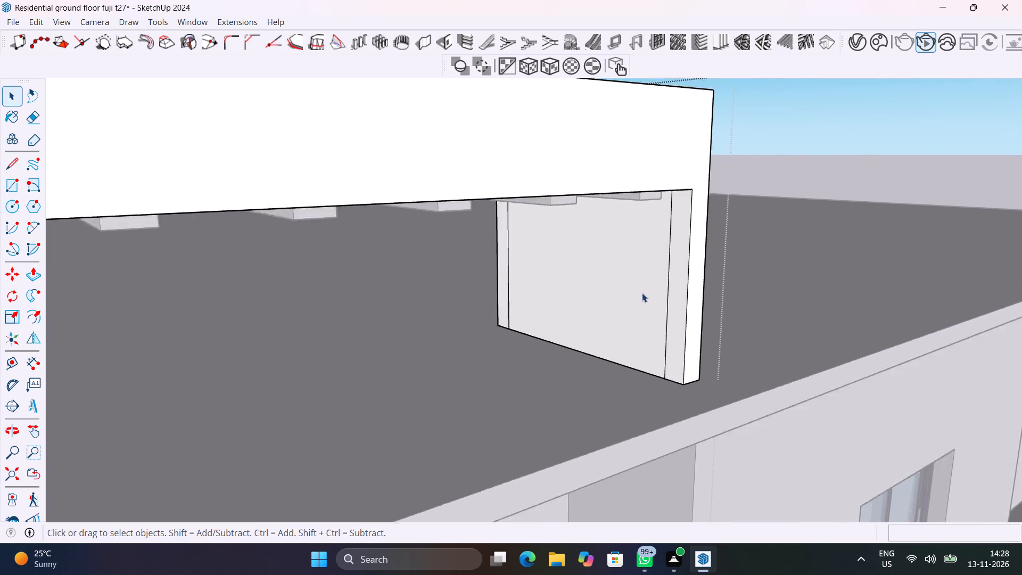
{"action": "scroll", "coordinate": [642, 293], "scroll_direction": "up", "scroll_amount": 1}
{"action": "key", "text": "e"}
{"action": "left_click_drag", "start_coordinate": [648, 291], "coordinate": [684, 295]}
{"action": "left_click_drag", "start_coordinate": [550, 276], "coordinate": [483, 294]}
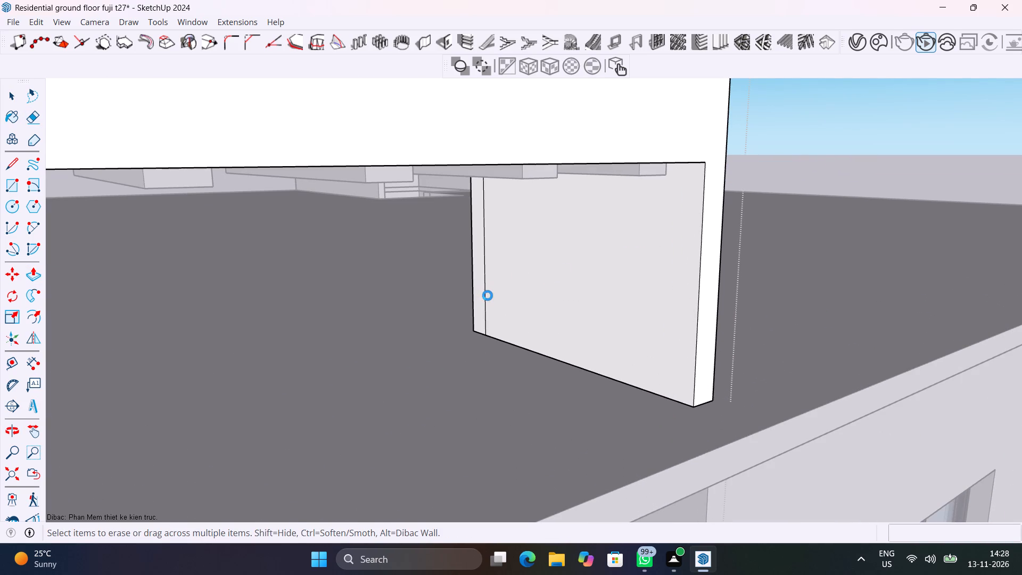
{"action": "left_click_drag", "start_coordinate": [488, 295], "coordinate": [481, 284]}
{"action": "scroll", "coordinate": [481, 284], "scroll_direction": "down", "scroll_amount": 6}
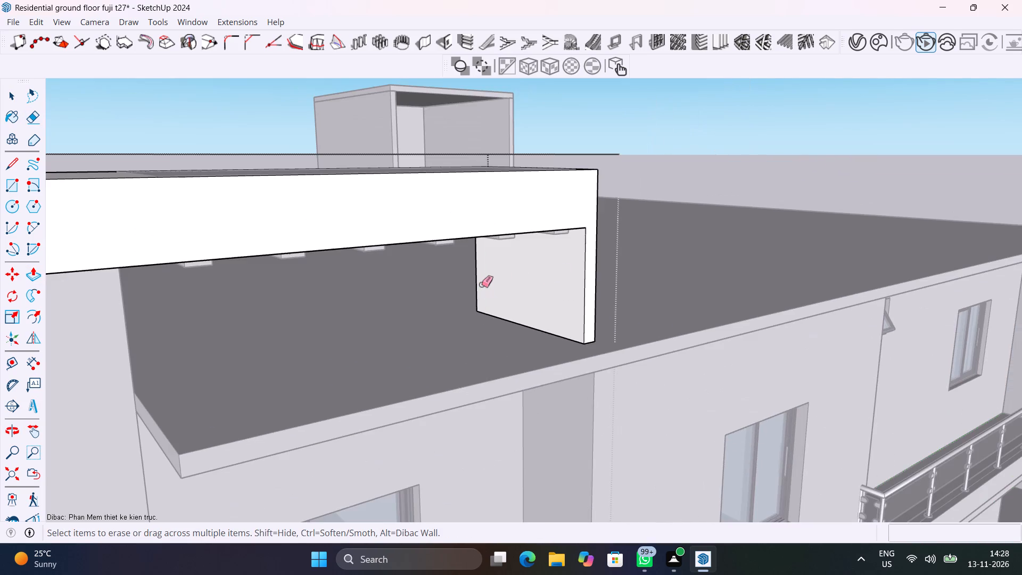
{"action": "key", "text": "space"}
{"action": "scroll", "coordinate": [652, 343], "scroll_direction": "down", "scroll_amount": 1}
{"action": "middle_click_drag", "start_coordinate": [563, 360], "coordinate": [598, 412], "text": "shift"}
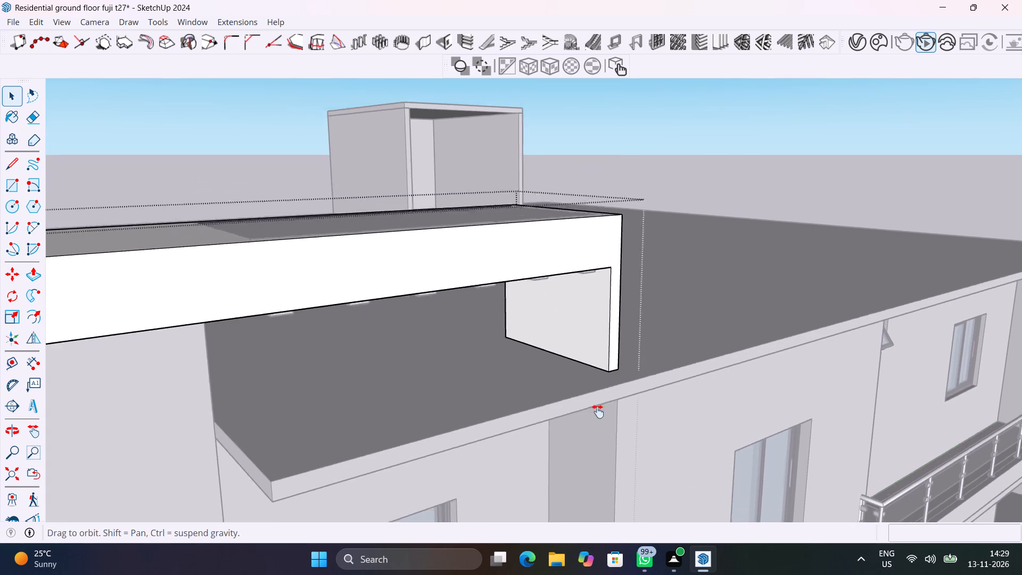
{"action": "middle_click_drag", "start_coordinate": [598, 412], "coordinate": [318, 393], "text": "shift"}
{"action": "scroll", "coordinate": [494, 302], "scroll_direction": "down", "scroll_amount": 10}
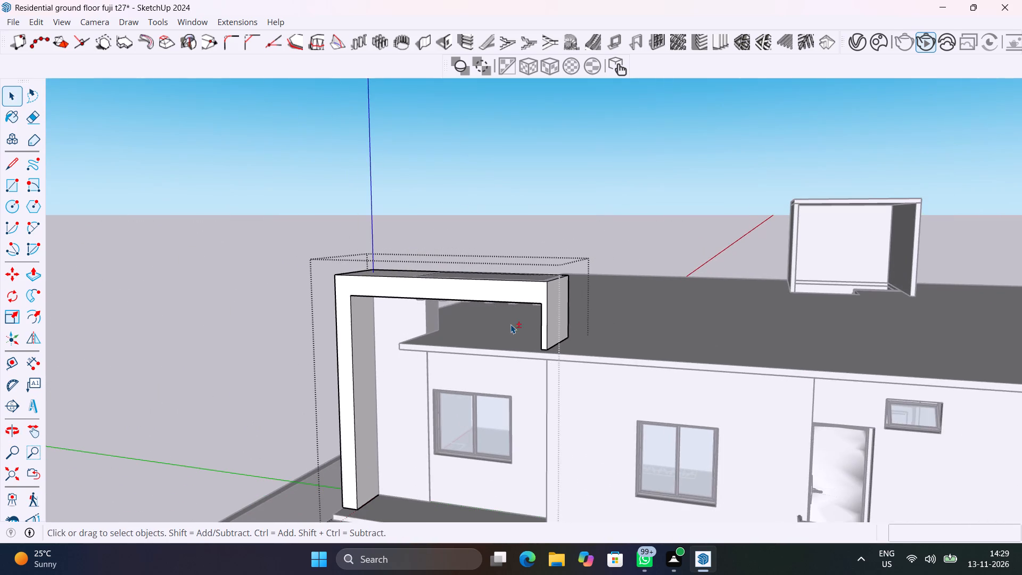
{"action": "middle_click_drag", "start_coordinate": [516, 327], "coordinate": [564, 368], "text": "shift"}
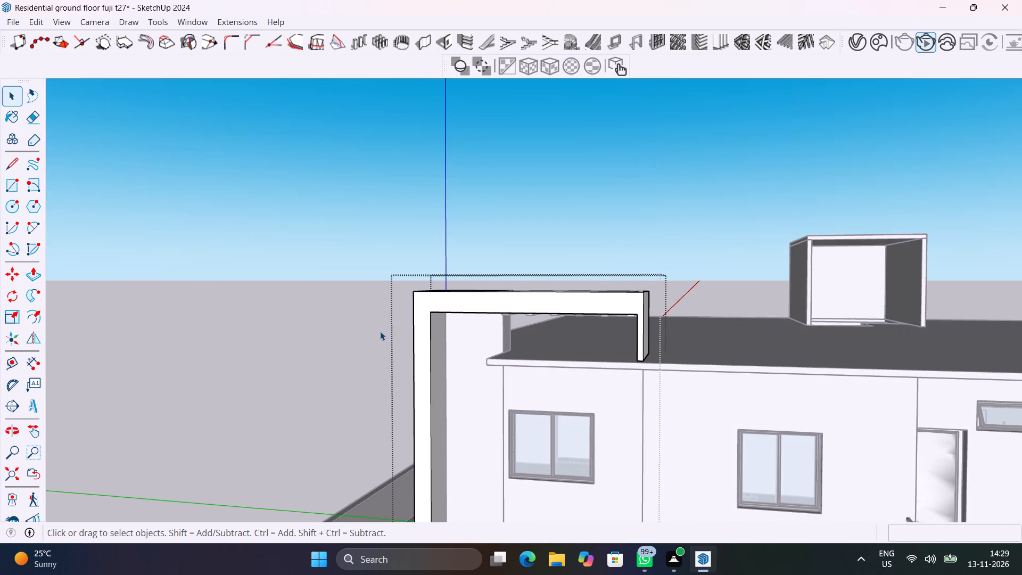
{"action": "left_click", "coordinate": [287, 314]}
Examine the corner frame's new end leg and the front facade from several angles.
{"action": "middle_click_drag", "start_coordinate": [407, 321], "coordinate": [447, 348]}
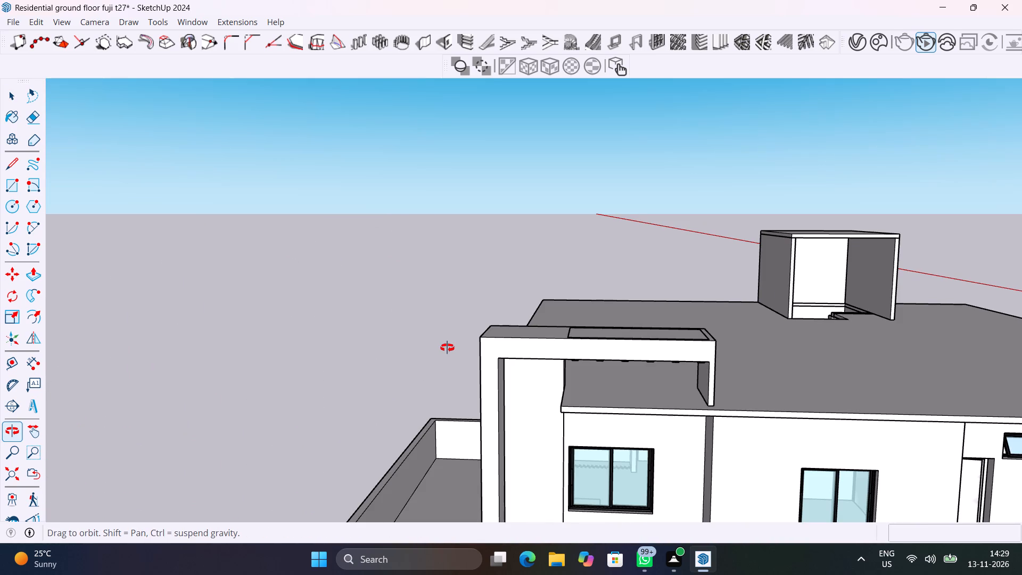
{"action": "middle_click_drag", "start_coordinate": [447, 348], "coordinate": [296, 328]}
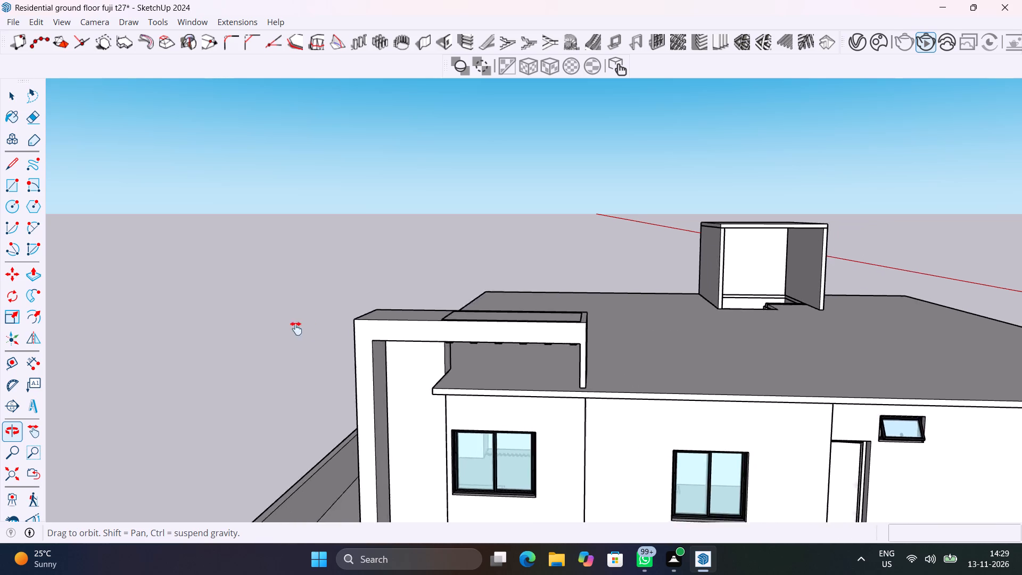
{"action": "middle_click_drag", "start_coordinate": [296, 328], "coordinate": [266, 324]}
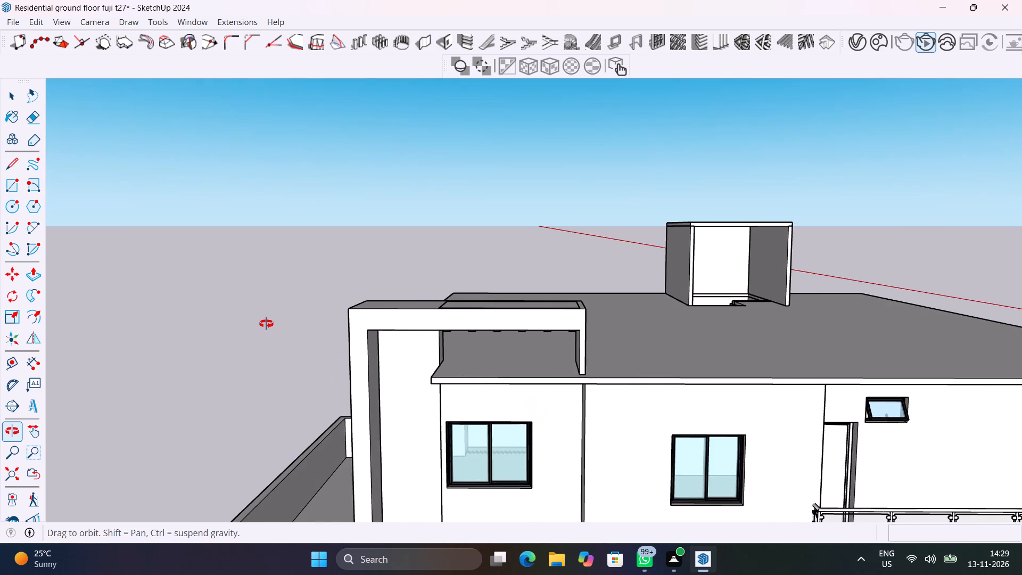
{"action": "middle_click_drag", "start_coordinate": [266, 324], "coordinate": [317, 314]}
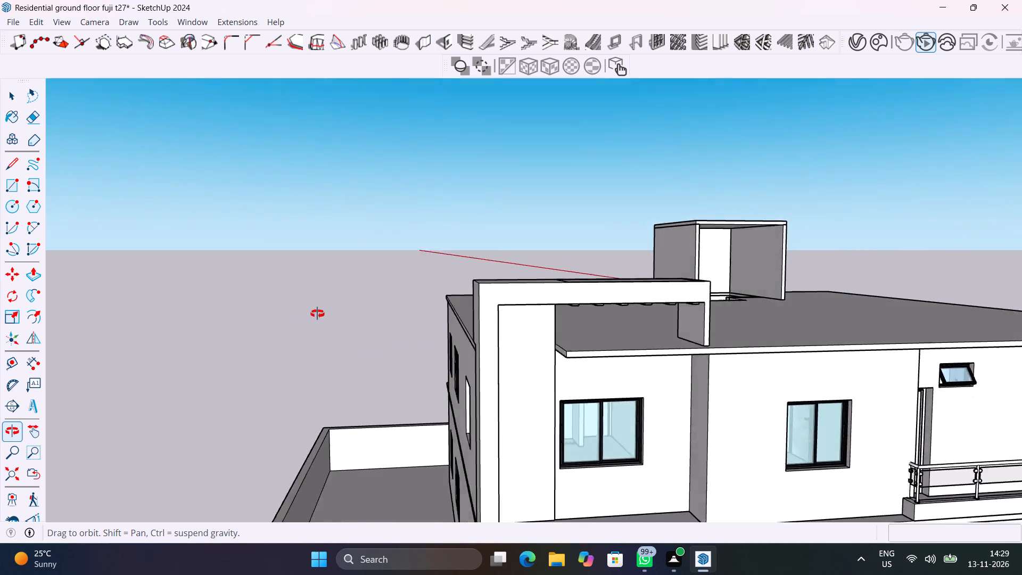
{"action": "middle_click_drag", "start_coordinate": [317, 314], "coordinate": [189, 292]}
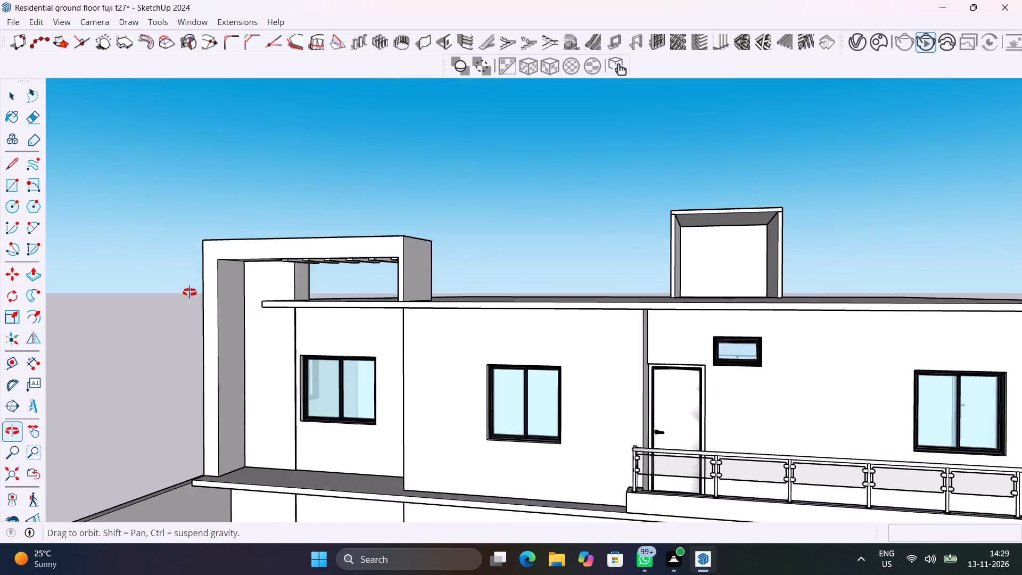
{"action": "middle_click_drag", "start_coordinate": [189, 292], "coordinate": [267, 334]}
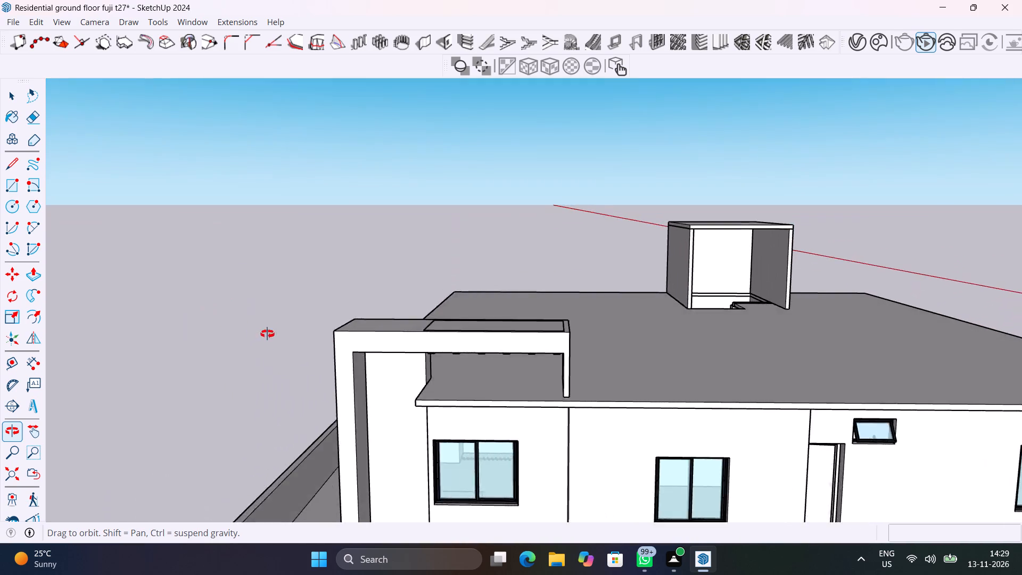
{"action": "middle_click_drag", "start_coordinate": [267, 334], "coordinate": [90, 260]}
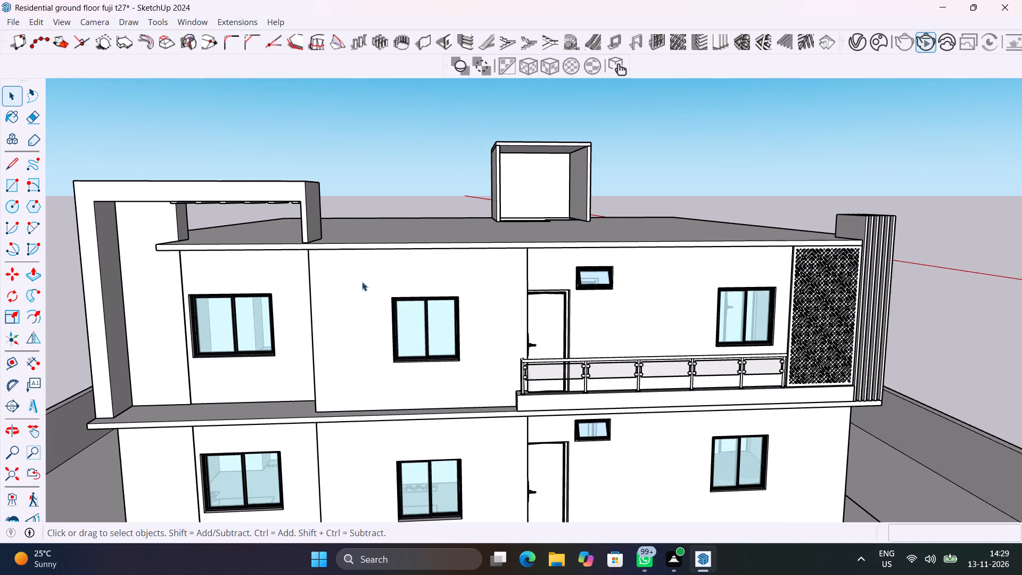
Place guides on the roof slab 6" in from the balcony-side edge and 6" off the inner face of the vertical fins.
{"action": "middle_click_drag", "start_coordinate": [405, 271], "coordinate": [448, 441]}
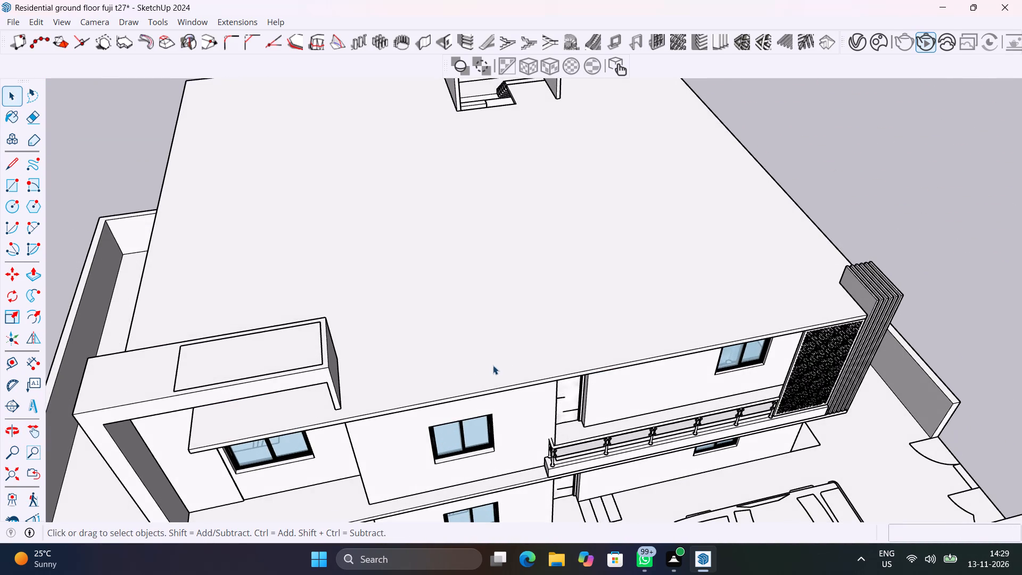
{"action": "scroll", "coordinate": [493, 365], "scroll_direction": "up", "scroll_amount": 2}
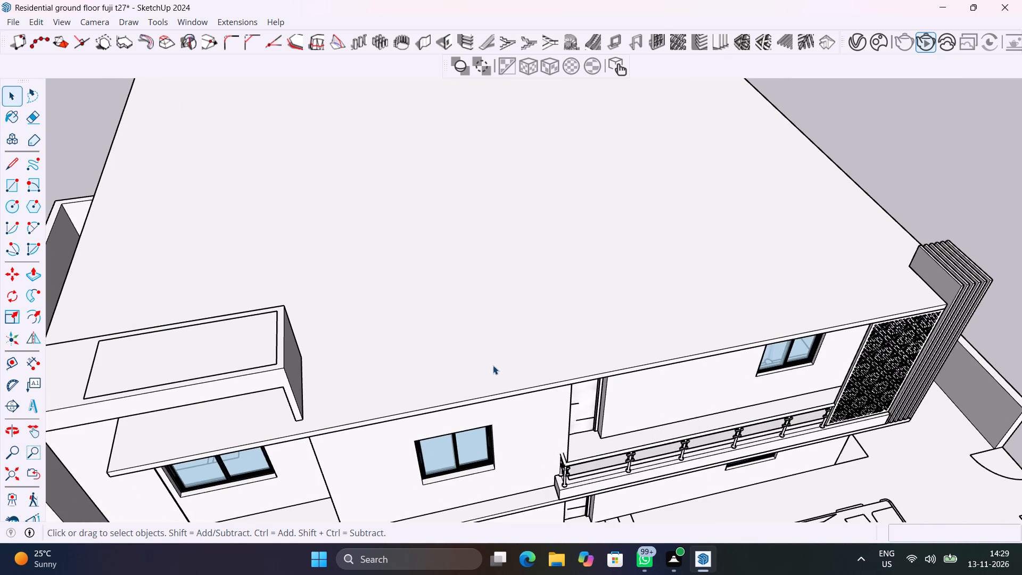
{"action": "middle_click_drag", "start_coordinate": [493, 365], "coordinate": [325, 291], "text": "shift"}
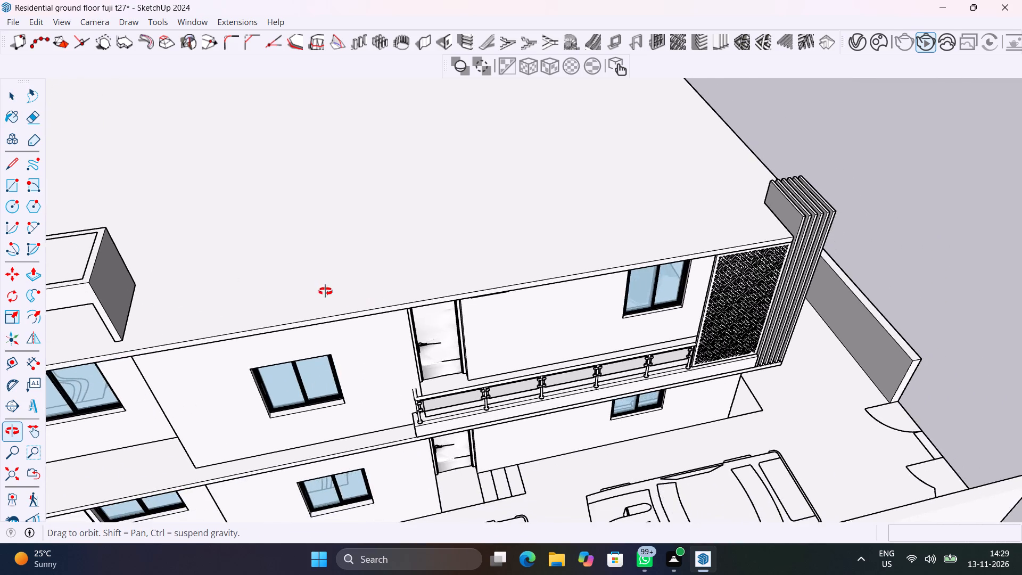
{"action": "middle_click_drag", "start_coordinate": [325, 291], "coordinate": [681, 345], "text": "shift"}
{"action": "scroll", "coordinate": [704, 195], "scroll_direction": "up", "scroll_amount": 1, "text": "shift"}
{"action": "middle_click_drag", "start_coordinate": [707, 201], "coordinate": [661, 424], "text": "shift"}
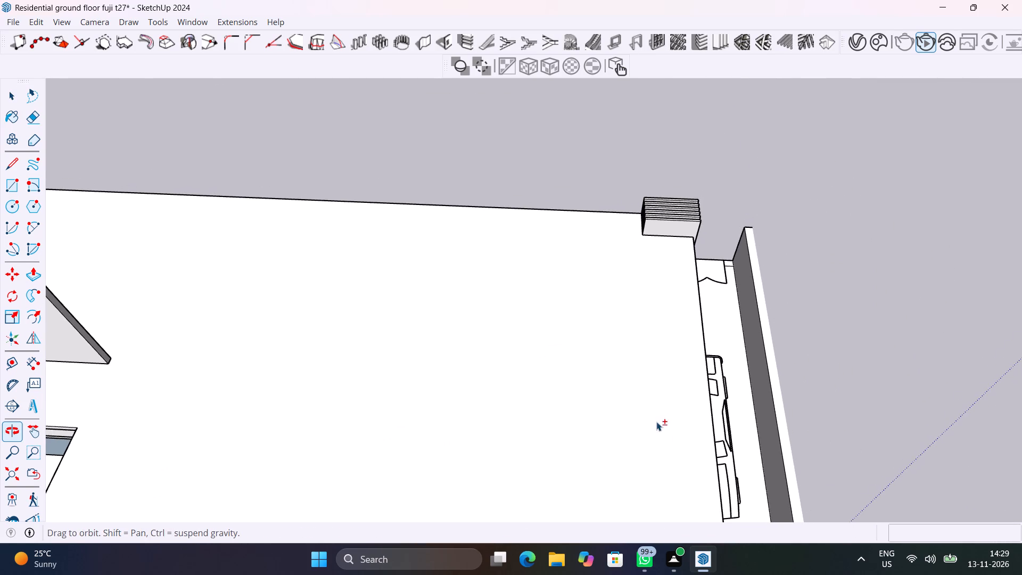
{"action": "scroll", "coordinate": [694, 270], "scroll_direction": "up", "scroll_amount": 12}
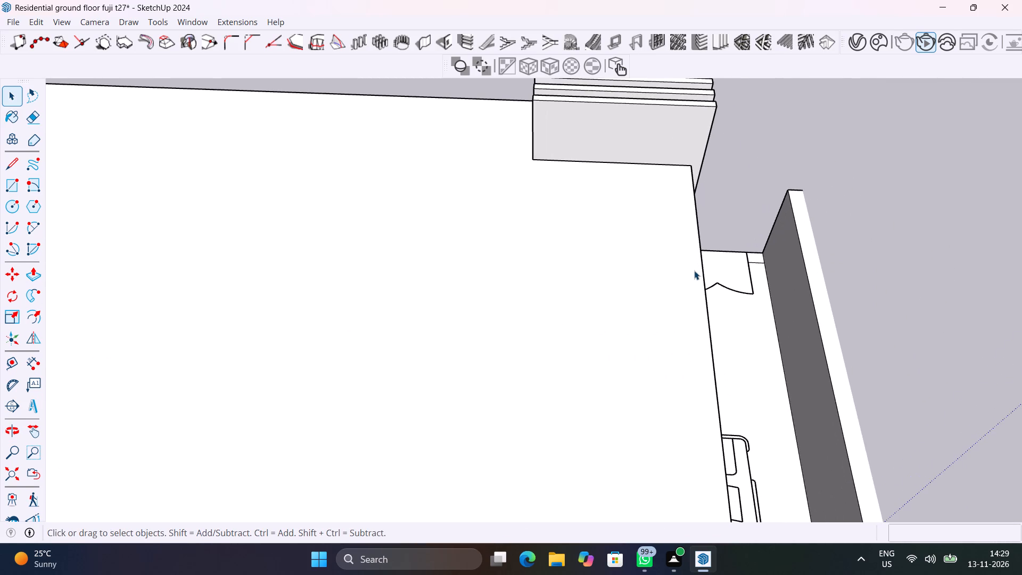
{"action": "key", "text": "t"}
{"action": "left_click", "coordinate": [704, 247]}
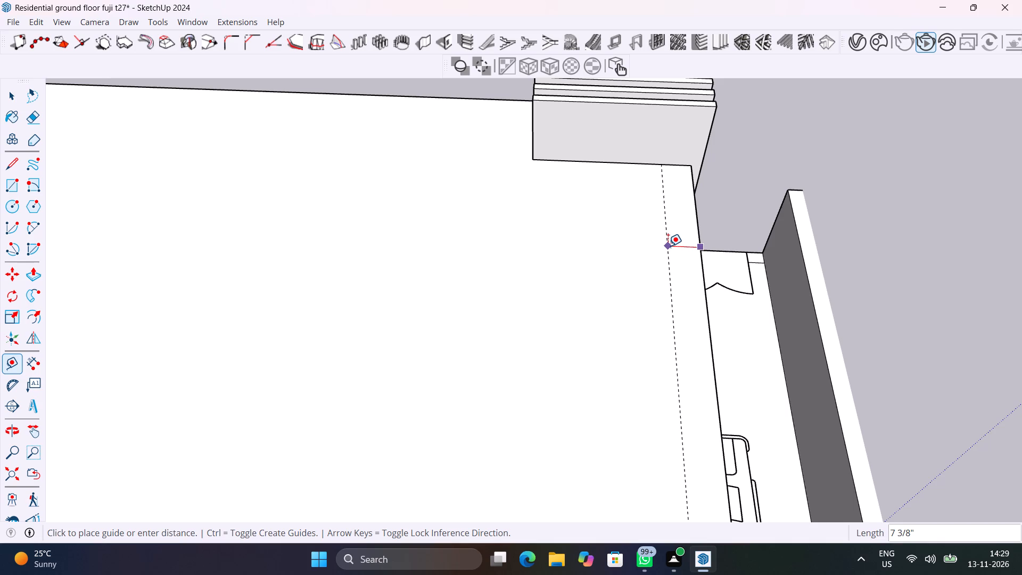
{"action": "type", "text": "6\""}
{"action": "key", "text": "Return"}
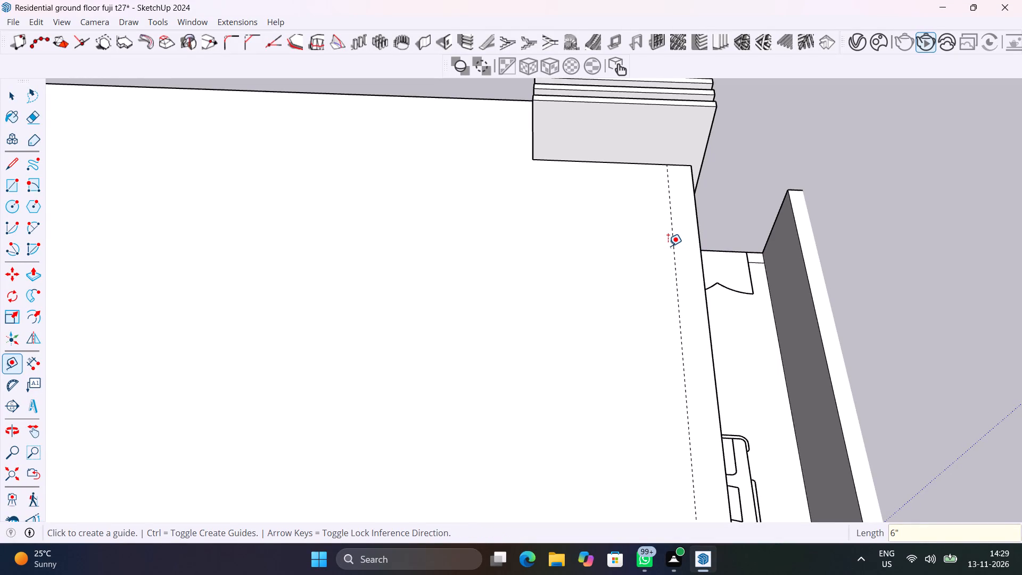
{"action": "left_click", "coordinate": [606, 161]}
{"action": "type", "text": "6\""}
{"action": "key", "text": "Return"}
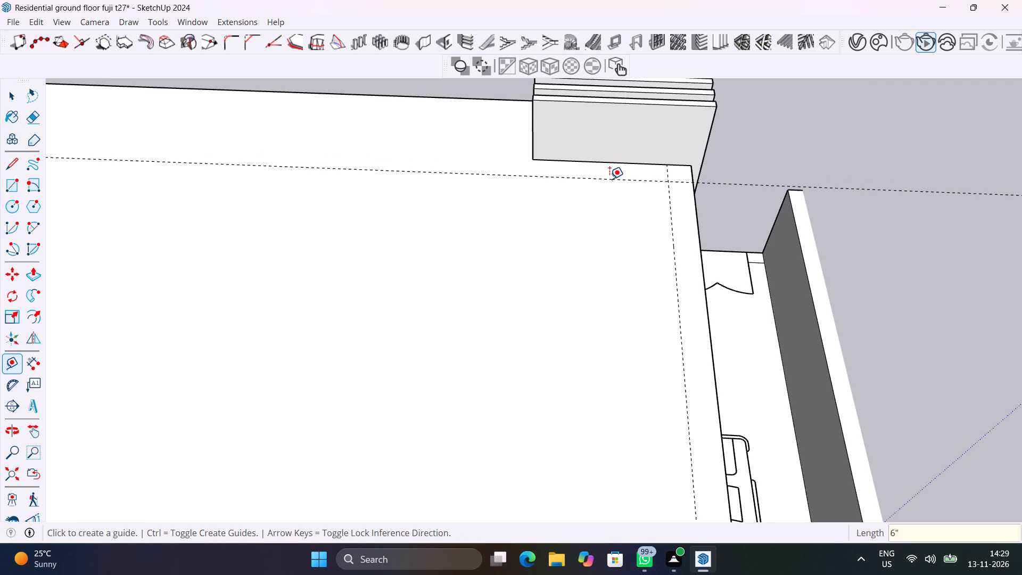
Add roof guides 6" off the line of the fins' inner ends and 6" in from the adjoining roof side edge.
{"action": "scroll", "coordinate": [609, 179], "scroll_direction": "up", "scroll_amount": 1}
{"action": "middle_click_drag", "start_coordinate": [409, 141], "coordinate": [589, 174]}
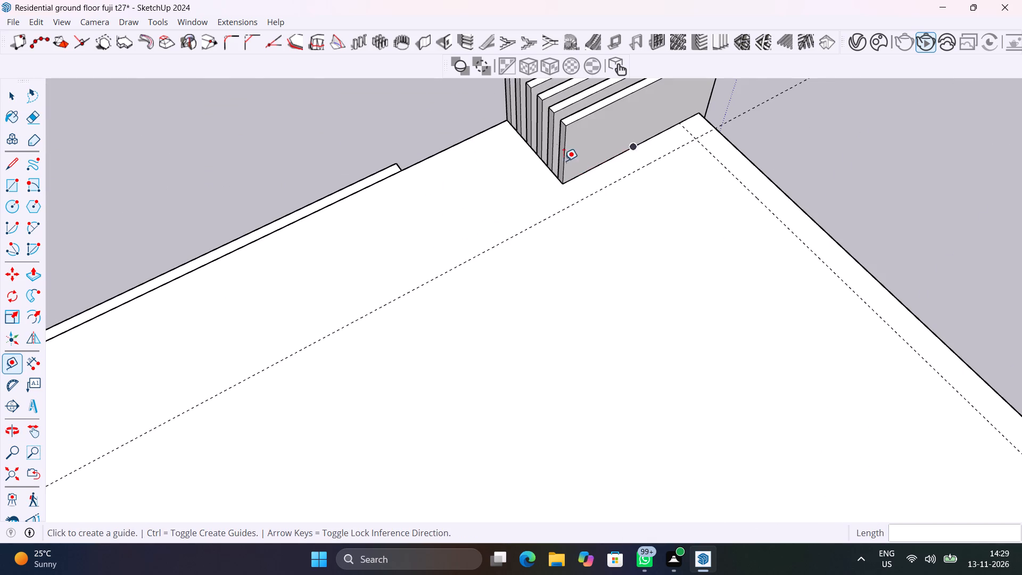
{"action": "scroll", "coordinate": [532, 151], "scroll_direction": "up", "scroll_amount": 6}
{"action": "left_click", "coordinate": [529, 149]}
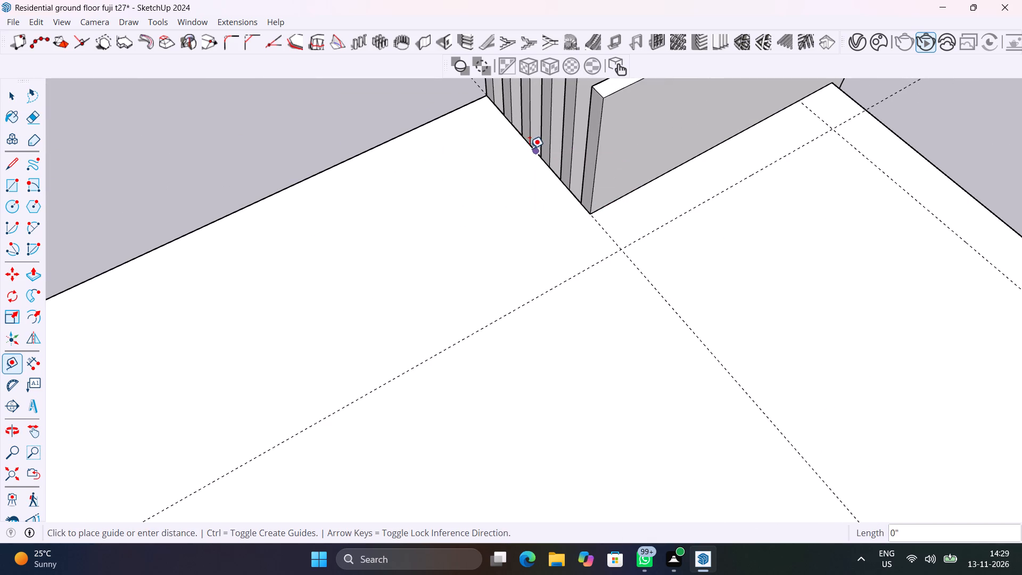
{"action": "type", "text": "6\""}
{"action": "key", "text": "Return"}
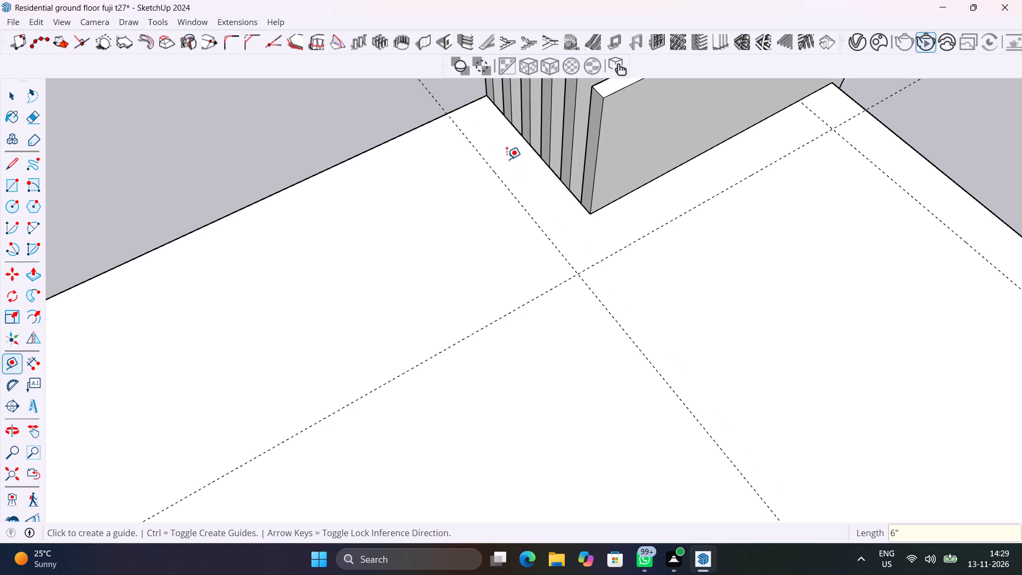
{"action": "left_click", "coordinate": [395, 137]}
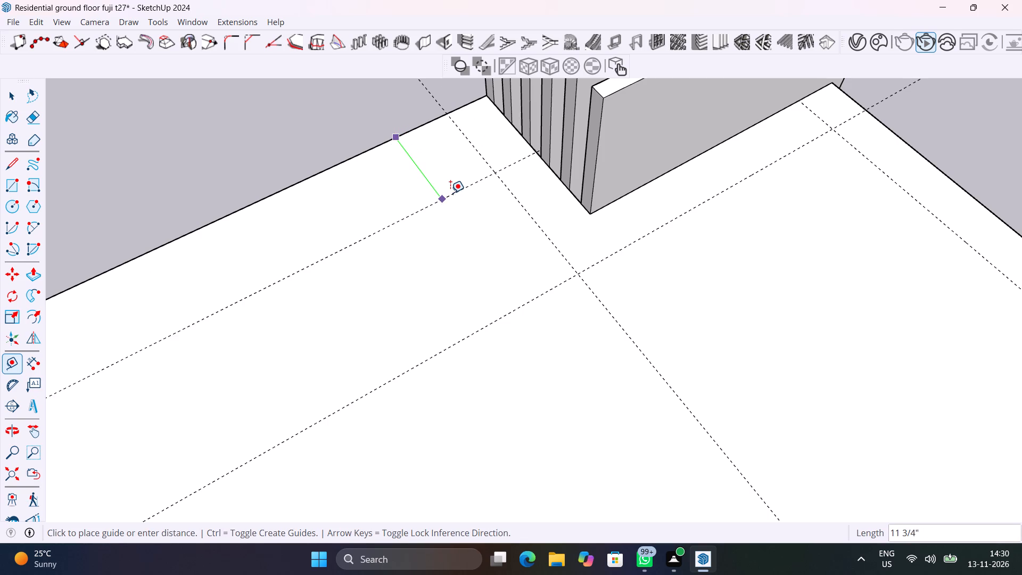
{"action": "type", "text": "6\""}
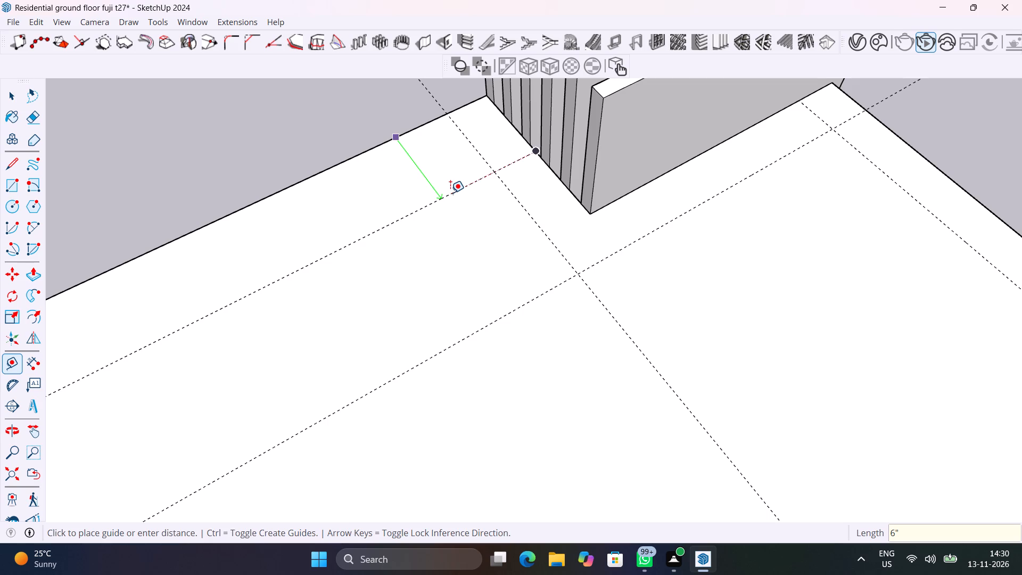
{"action": "key", "text": "Return"}
{"action": "scroll", "coordinate": [450, 193], "scroll_direction": "down", "scroll_amount": 2}
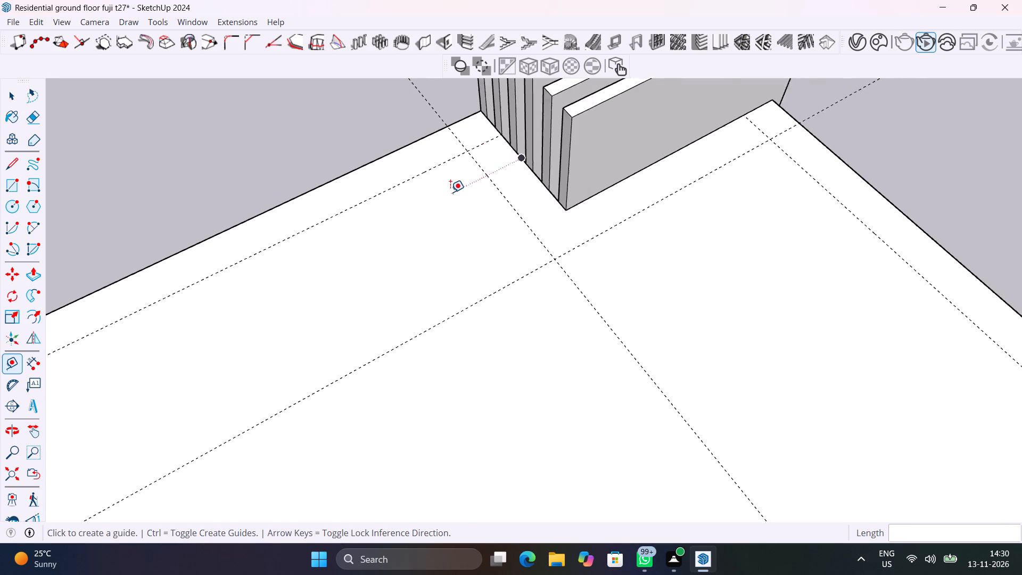
Add roof slab guides 6" in from the edge at the tall raised block and 6" in from the adjoining edge leading to the corner frame.
{"action": "scroll", "coordinate": [450, 192], "scroll_direction": "down", "scroll_amount": 20}
{"action": "scroll", "coordinate": [450, 192], "scroll_direction": "down", "scroll_amount": 11}
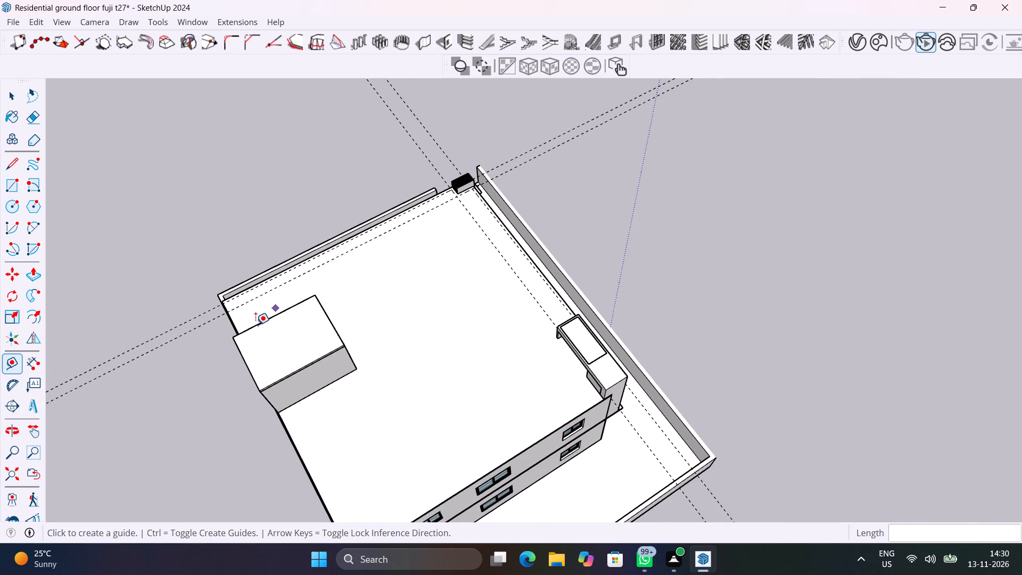
{"action": "scroll", "coordinate": [237, 332], "scroll_direction": "up", "scroll_amount": 19}
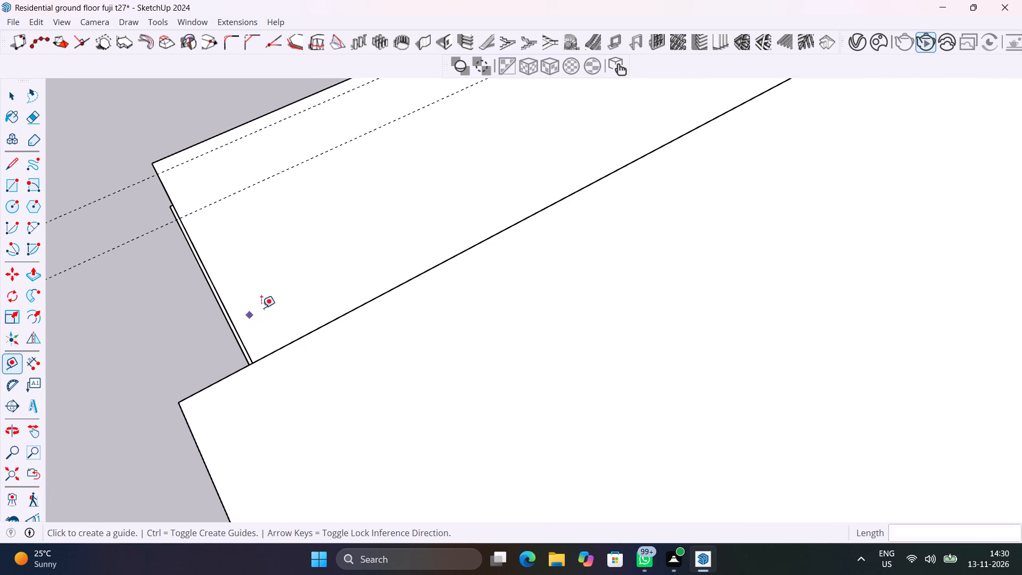
{"action": "middle_click_drag", "start_coordinate": [273, 298], "coordinate": [414, 282]}
{"action": "scroll", "coordinate": [386, 312], "scroll_direction": "up", "scroll_amount": 5}
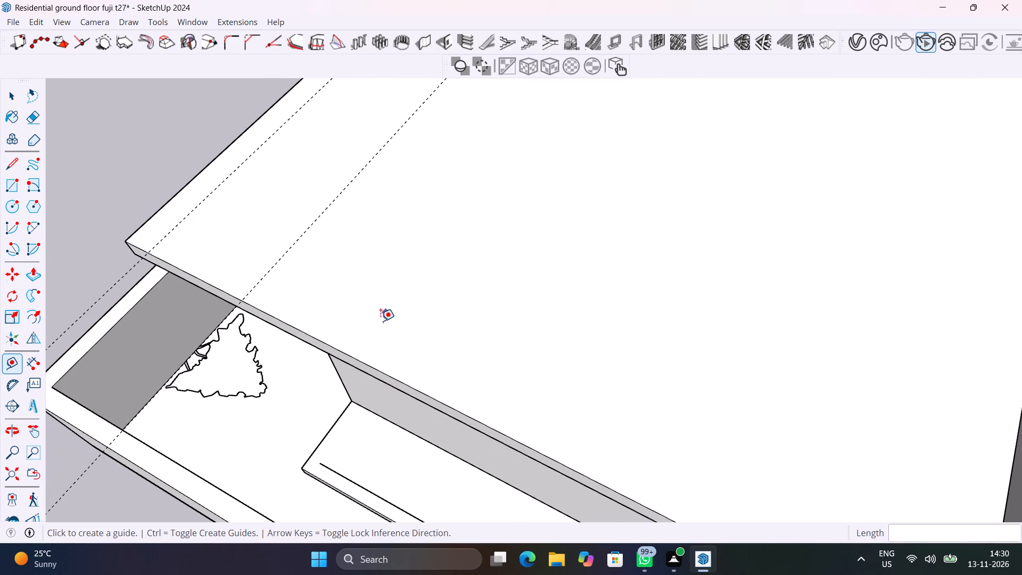
{"action": "left_click", "coordinate": [393, 376]}
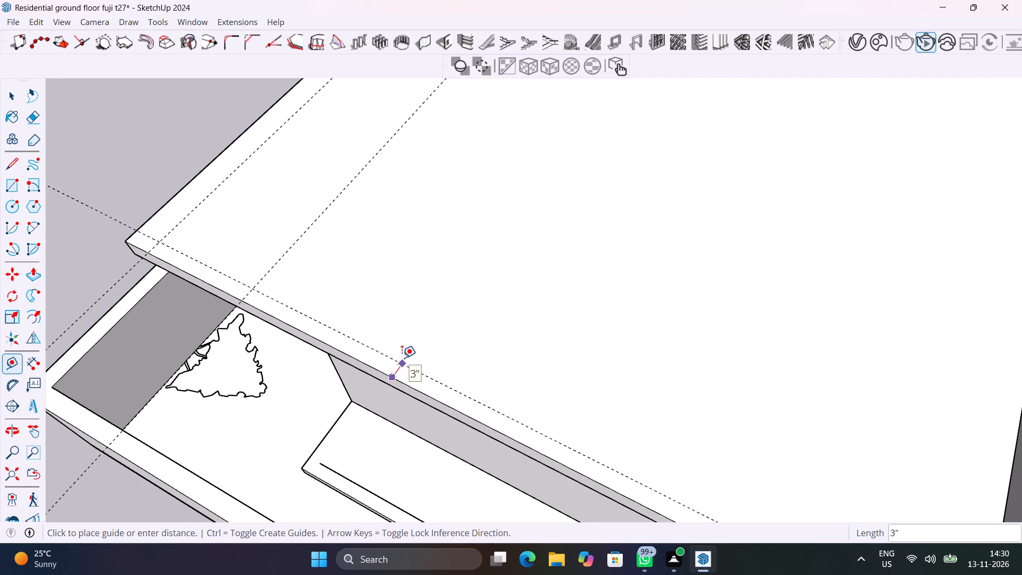
{"action": "type", "text": "6\""}
{"action": "key", "text": "Return"}
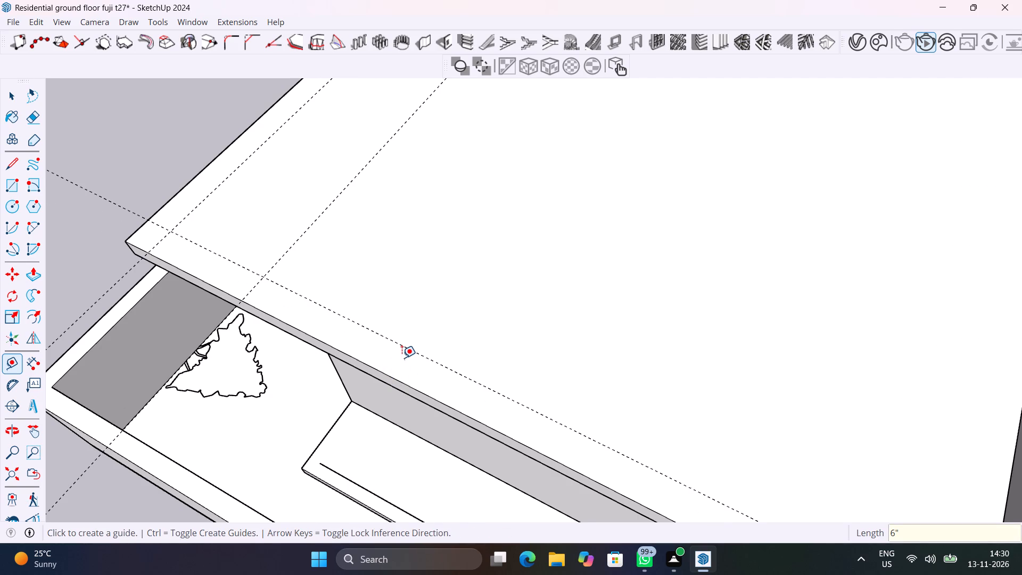
{"action": "scroll", "coordinate": [402, 358], "scroll_direction": "down", "scroll_amount": 20}
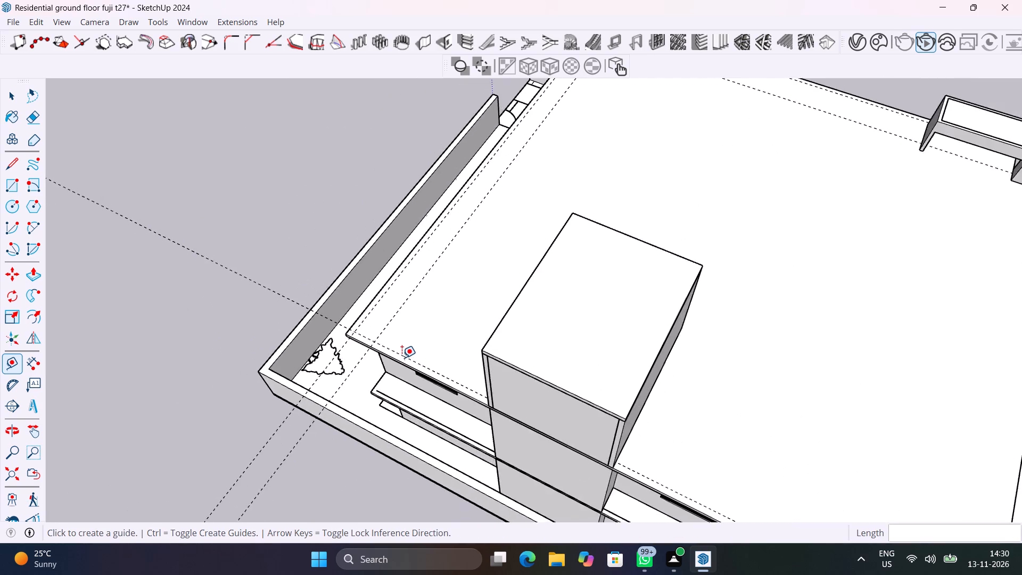
{"action": "scroll", "coordinate": [402, 358], "scroll_direction": "down", "scroll_amount": 7}
{"action": "middle_click_drag", "start_coordinate": [476, 386], "coordinate": [422, 309], "text": "shift"}
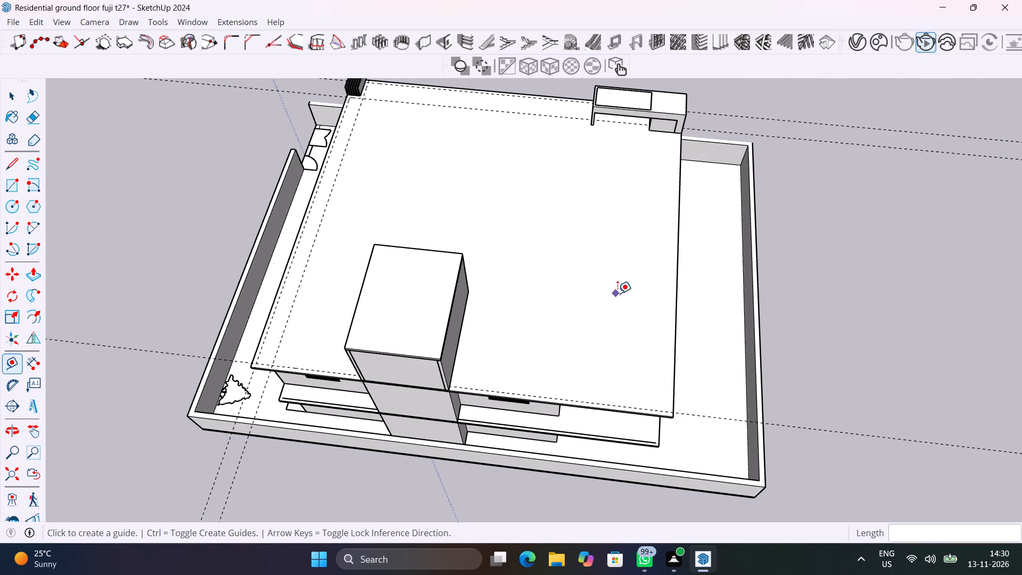
{"action": "scroll", "coordinate": [687, 155], "scroll_direction": "up", "scroll_amount": 12}
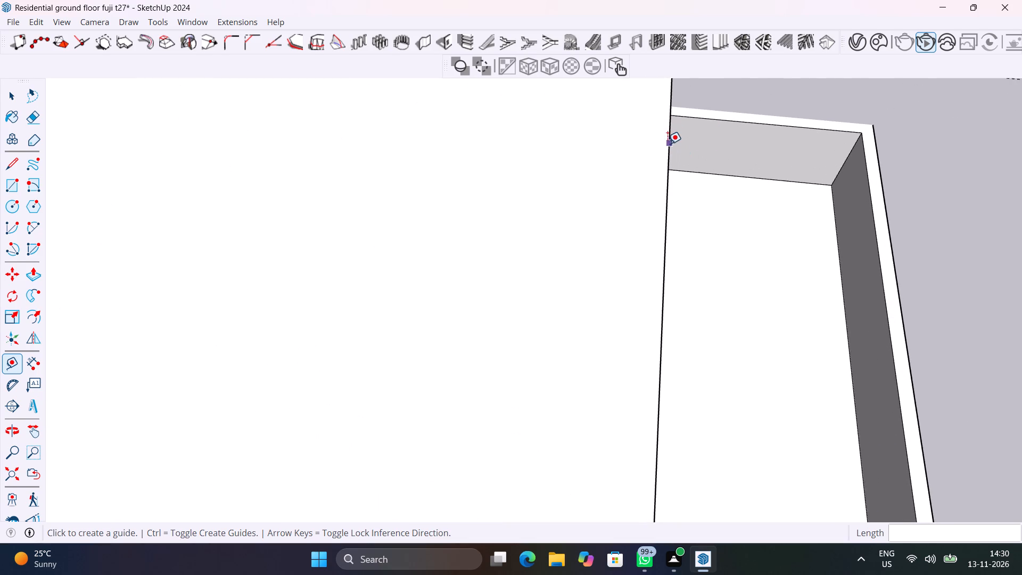
{"action": "left_click", "coordinate": [670, 137]}
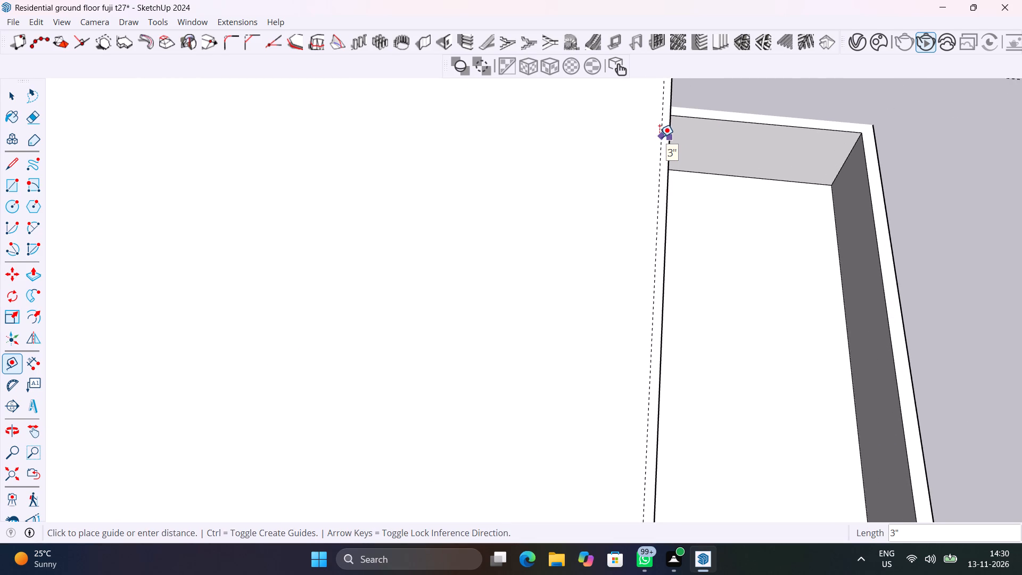
{"action": "type", "text": "6\""}
{"action": "key", "text": "Return"}
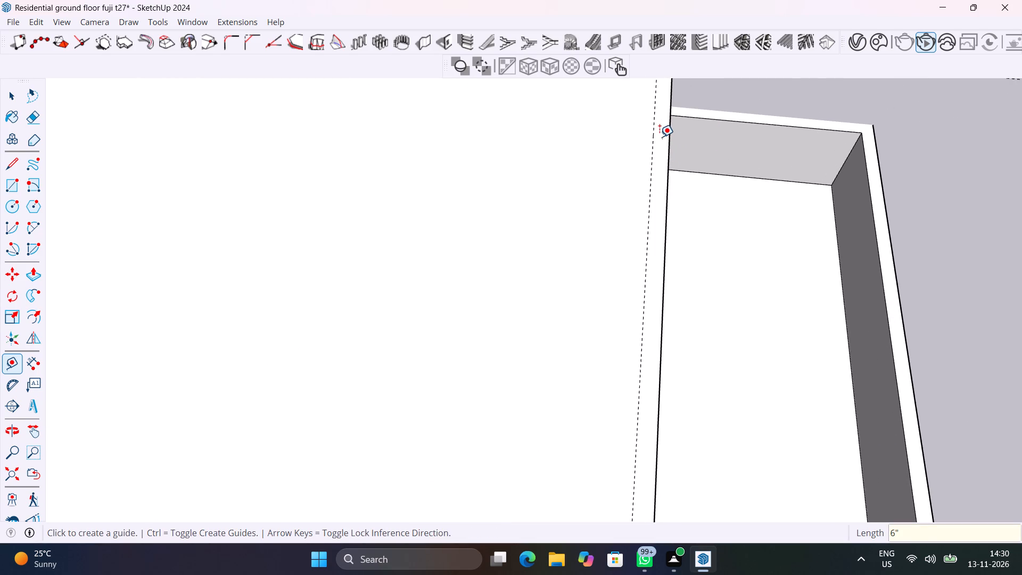
Place a roof guide 6" off the inner face of the wall block under the corner frame.
{"action": "scroll", "coordinate": [583, 209], "scroll_direction": "down", "scroll_amount": 7}
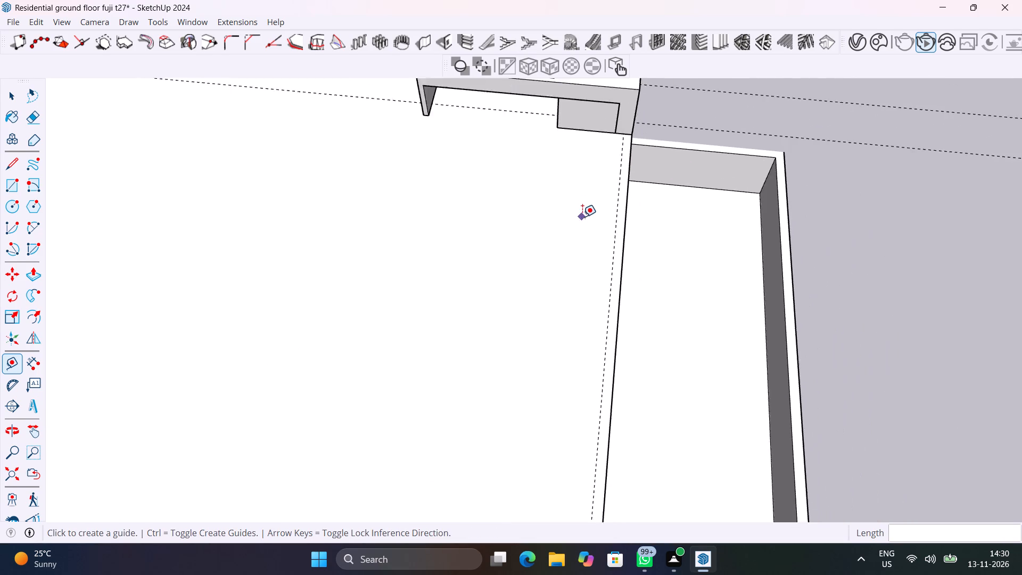
{"action": "scroll", "coordinate": [582, 217], "scroll_direction": "down", "scroll_amount": 7}
{"action": "middle_click_drag", "start_coordinate": [538, 204], "coordinate": [740, 291], "text": "shift"}
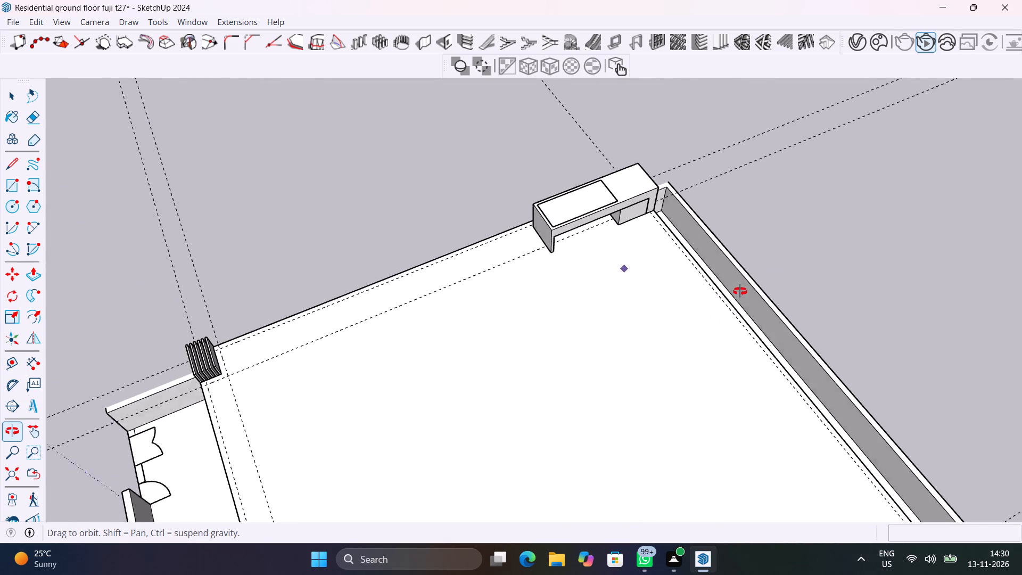
{"action": "middle_click_drag", "start_coordinate": [740, 291], "coordinate": [740, 290], "text": "shift"}
{"action": "scroll", "coordinate": [634, 217], "scroll_direction": "up", "scroll_amount": 12}
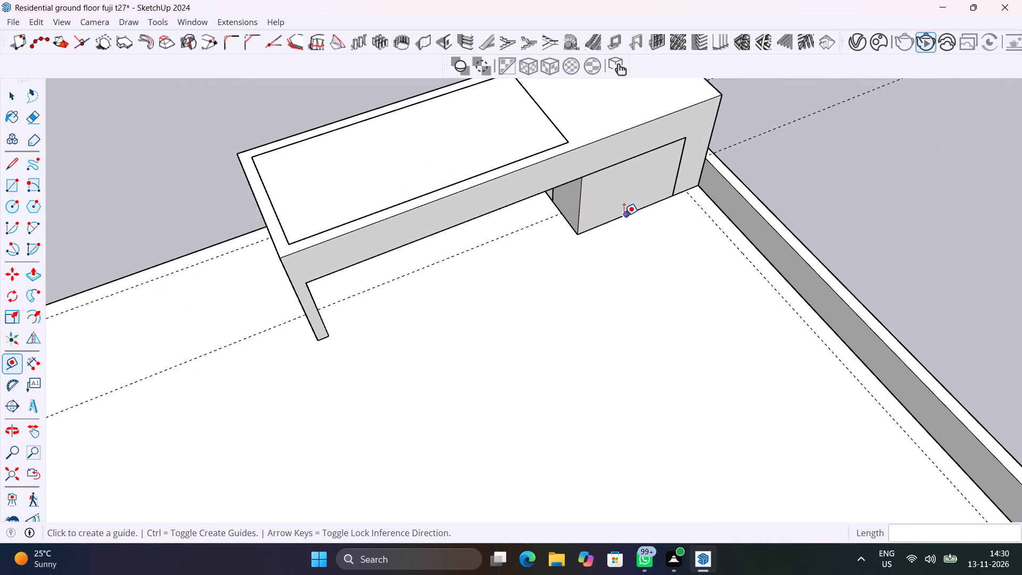
{"action": "left_click", "coordinate": [624, 216]}
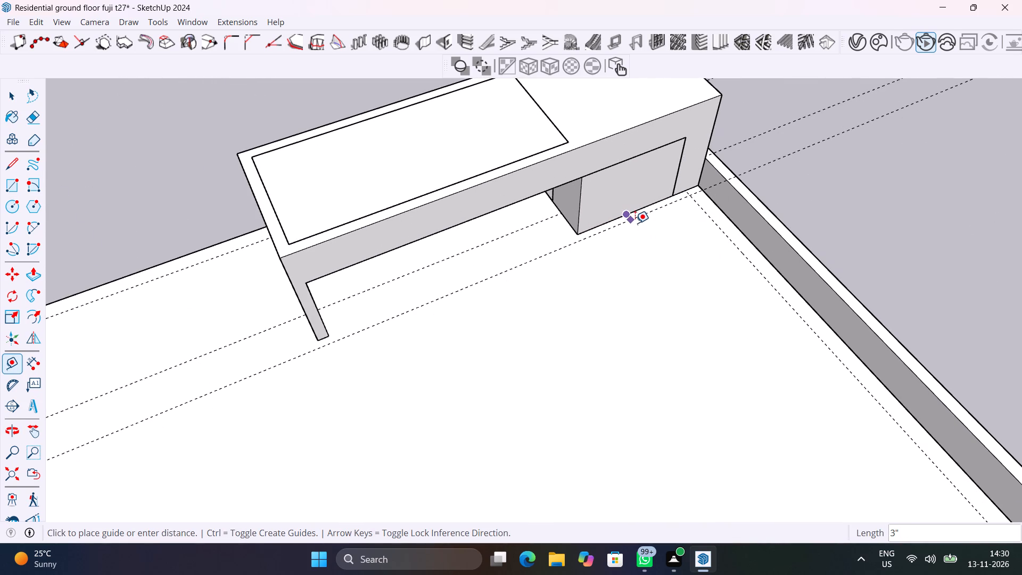
{"action": "type", "text": "6\""}
{"action": "key", "text": "Return"}
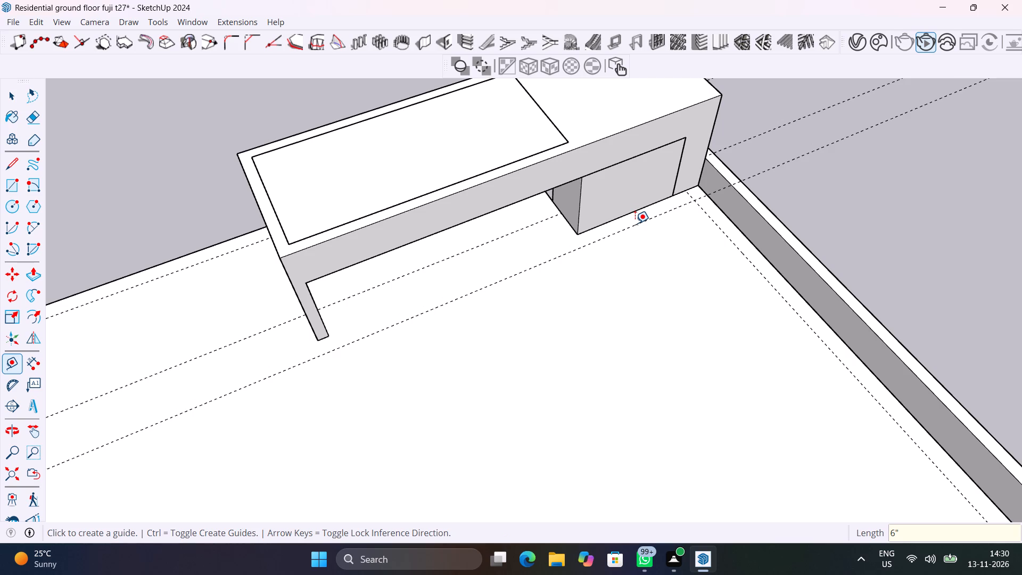
Place a roof guide 6" off the outer face of the corner frame's end leg.
{"action": "scroll", "coordinate": [194, 280], "scroll_direction": "down", "scroll_amount": 4}
{"action": "middle_click_drag", "start_coordinate": [197, 279], "coordinate": [553, 267], "text": "shift"}
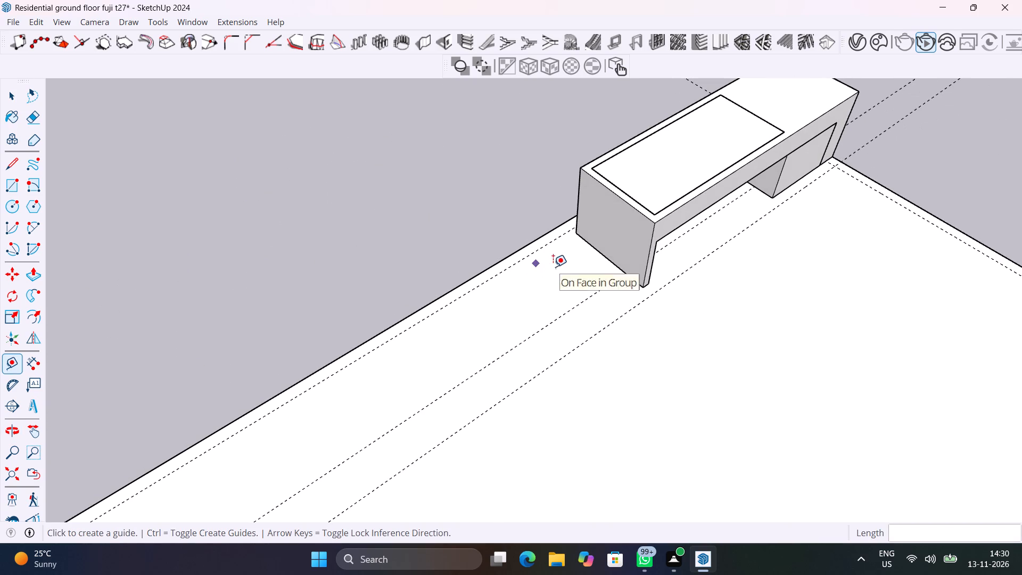
{"action": "scroll", "coordinate": [590, 249], "scroll_direction": "up", "scroll_amount": 4}
{"action": "left_click", "coordinate": [590, 248]}
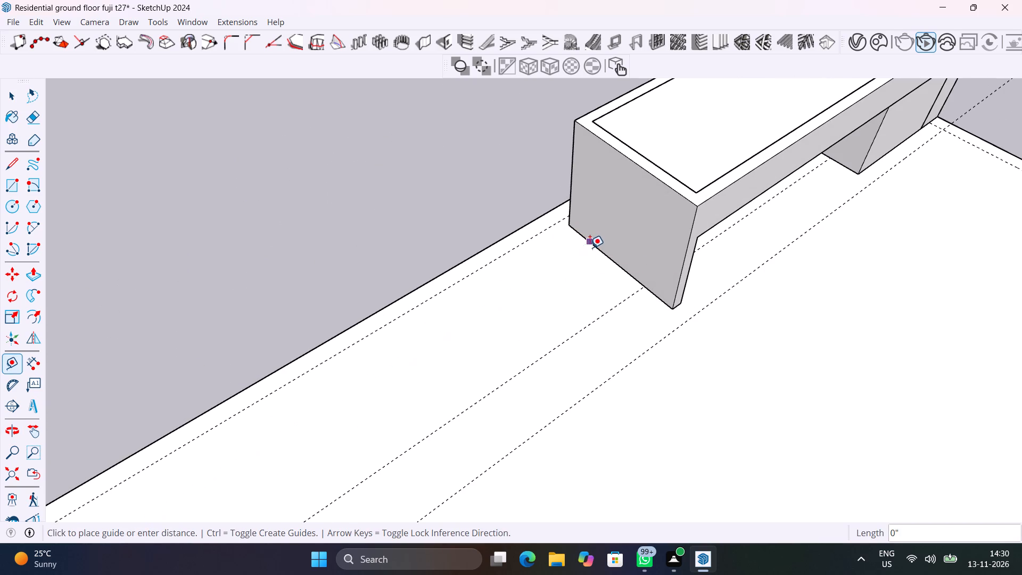
{"action": "left_click", "coordinate": [603, 253]}
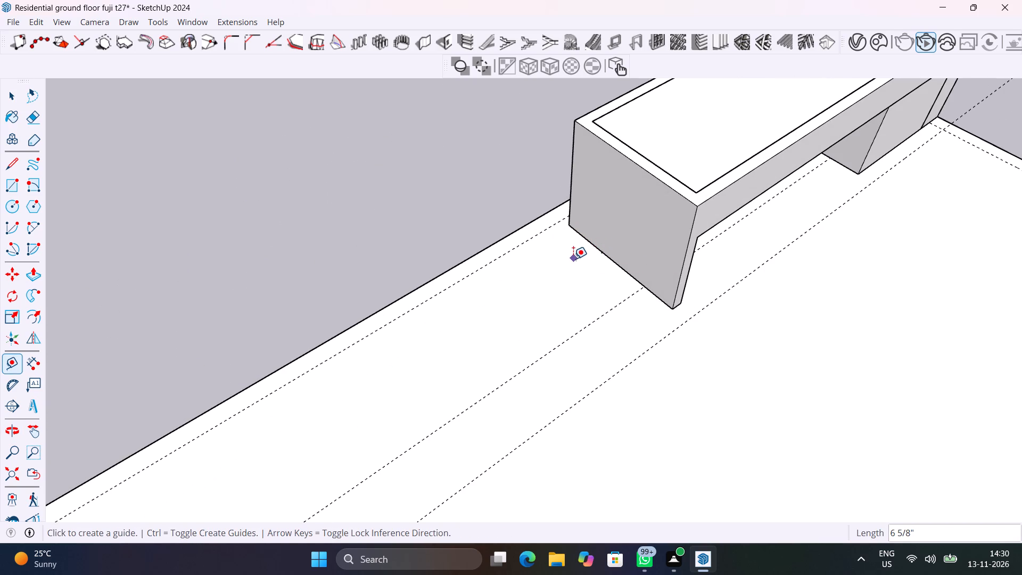
{"action": "key", "text": "Escape"}
{"action": "left_click", "coordinate": [608, 261]}
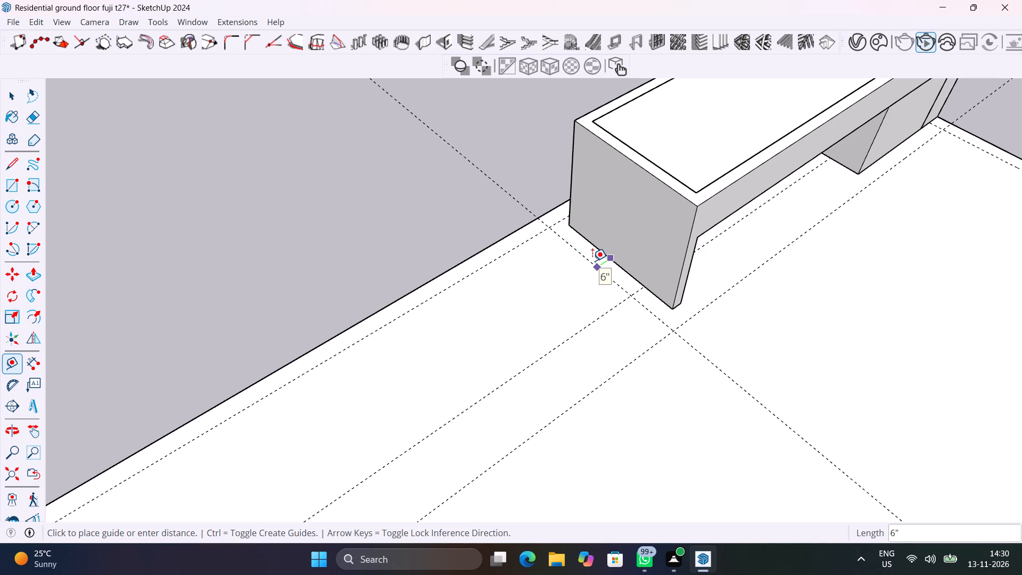
{"action": "type", "text": "6\""}
{"action": "key", "text": "Return"}
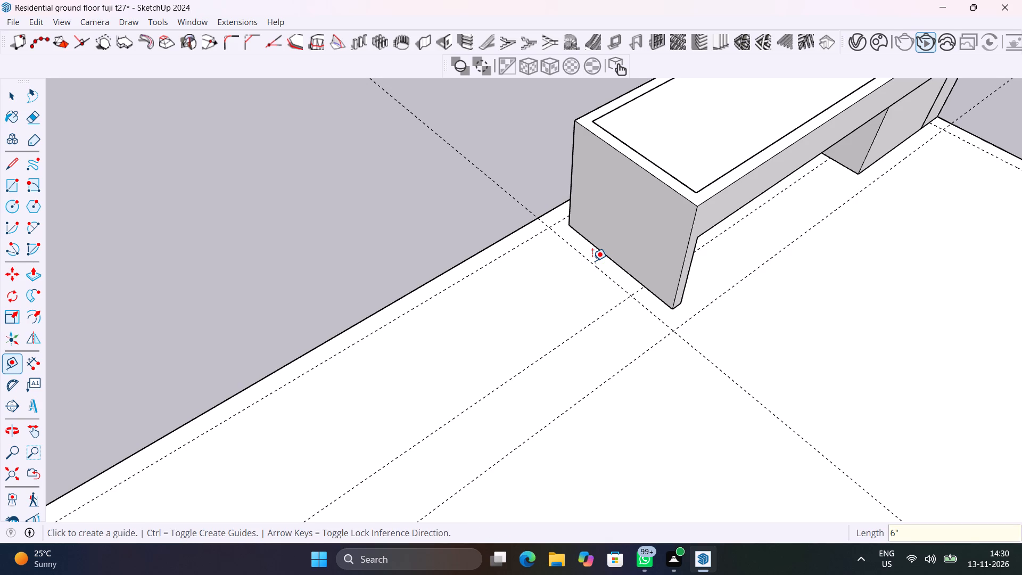
Draw a 6" wide rectangle about 33' 5" long on the balcony-side roof edge, from the guide beside the frame's end leg to the fins.
{"action": "scroll", "coordinate": [592, 260], "scroll_direction": "down", "scroll_amount": 16}
{"action": "scroll", "coordinate": [563, 292], "scroll_direction": "down", "scroll_amount": 20}
{"action": "scroll", "coordinate": [563, 292], "scroll_direction": "down", "scroll_amount": 3}
{"action": "middle_click_drag", "start_coordinate": [537, 354], "coordinate": [960, 367]}
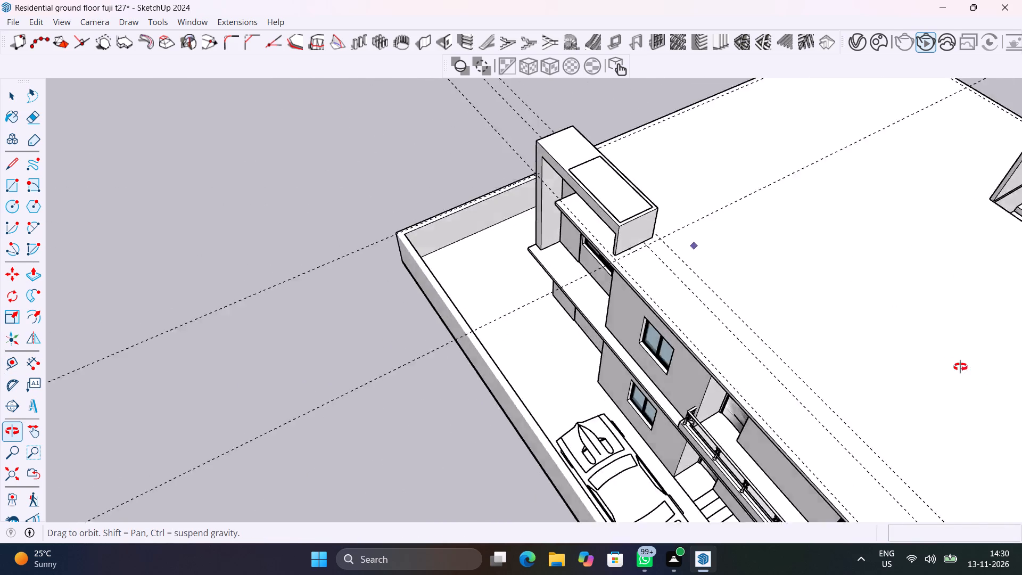
{"action": "middle_click_drag", "start_coordinate": [960, 367], "coordinate": [1021, 376]}
{"action": "scroll", "coordinate": [817, 377], "scroll_direction": "up", "scroll_amount": 6}
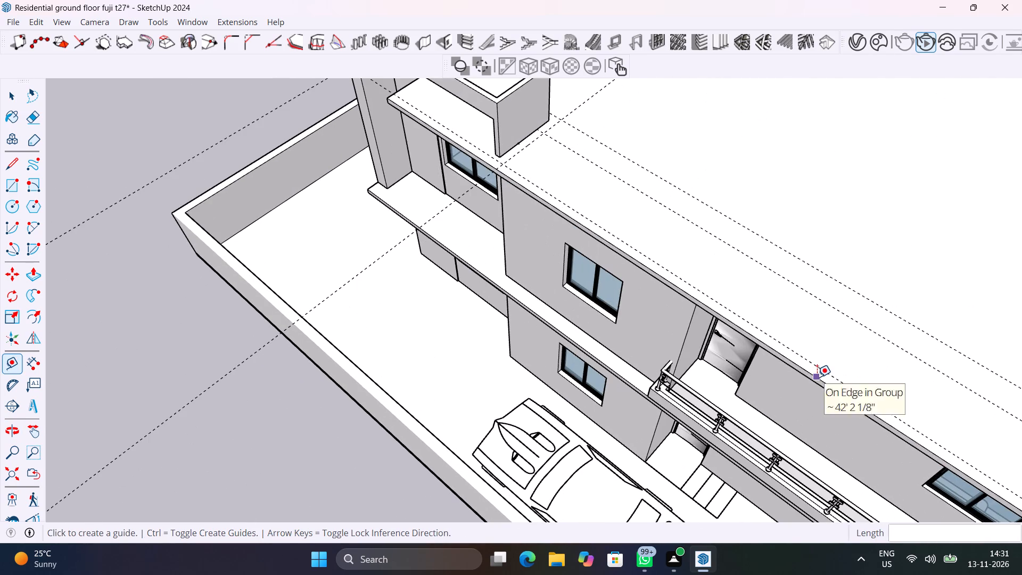
{"action": "scroll", "coordinate": [532, 177], "scroll_direction": "up", "scroll_amount": 2}
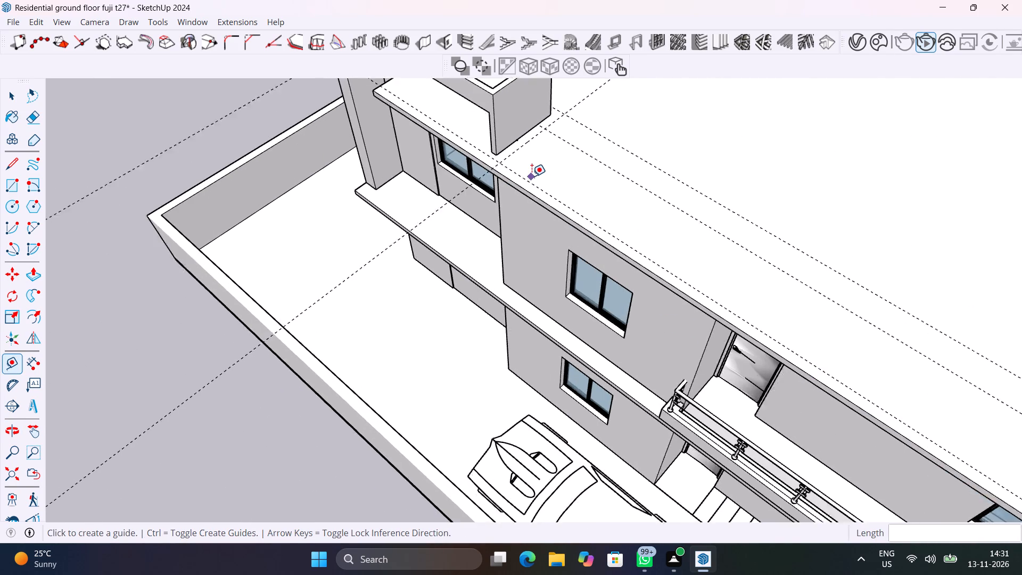
{"action": "scroll", "coordinate": [532, 176], "scroll_direction": "up", "scroll_amount": 3}
{"action": "middle_click_drag", "start_coordinate": [561, 201], "coordinate": [573, 221]}
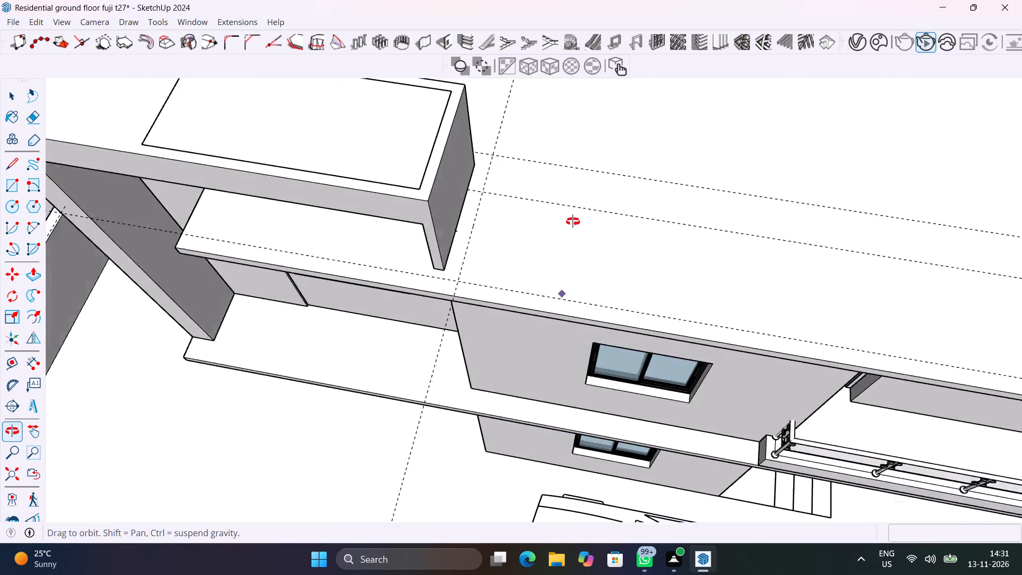
{"action": "middle_click_drag", "start_coordinate": [573, 221], "coordinate": [578, 223]}
{"action": "key", "text": "space"}
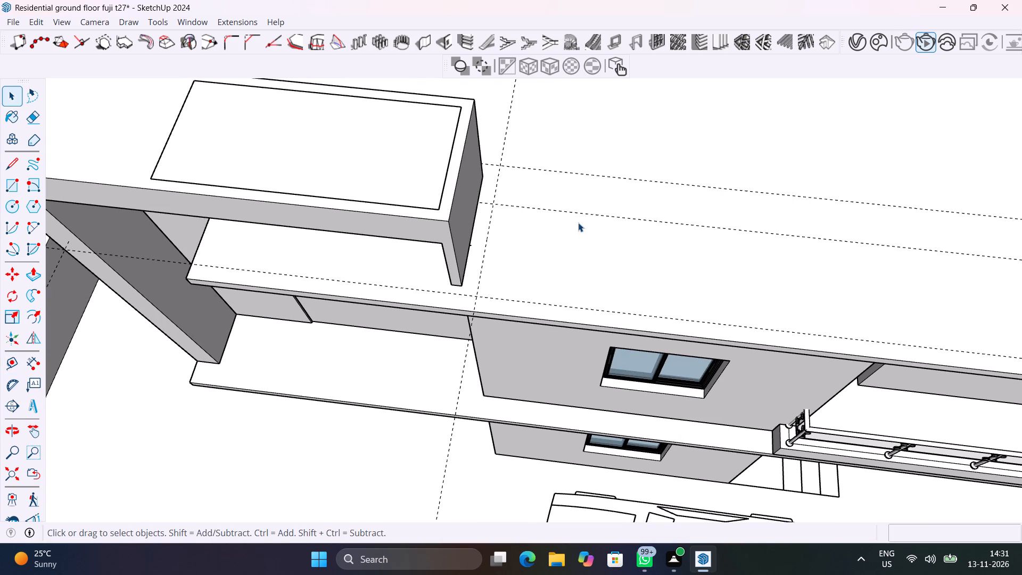
{"action": "type", "text": "R"}
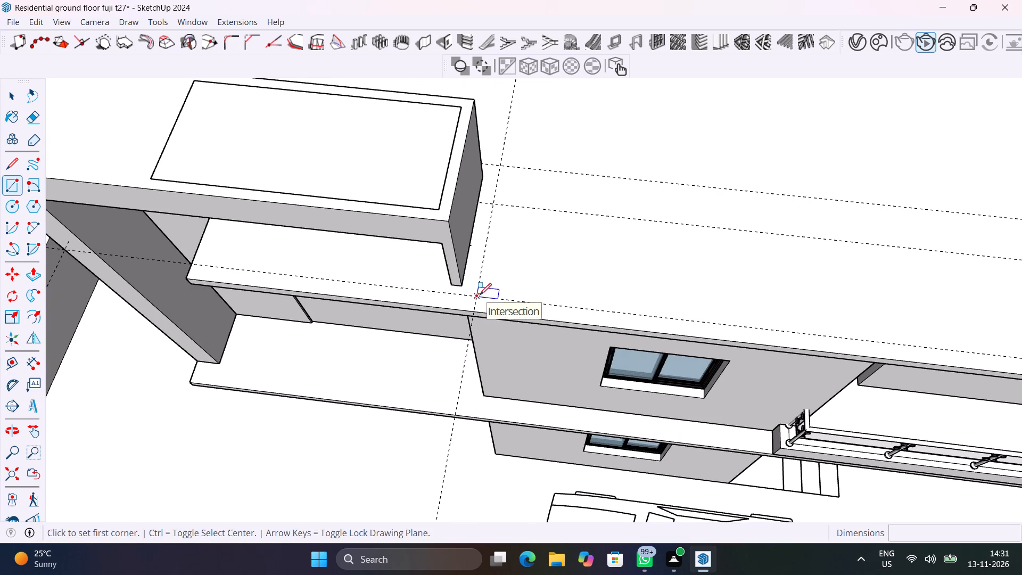
{"action": "left_click", "coordinate": [480, 295]}
{"action": "scroll", "coordinate": [614, 315], "scroll_direction": "down", "scroll_amount": 7}
{"action": "scroll", "coordinate": [855, 339], "scroll_direction": "down", "scroll_amount": 1, "text": "shift"}
{"action": "middle_click_drag", "start_coordinate": [839, 332], "coordinate": [469, 275], "text": "shift"}
{"action": "scroll", "coordinate": [792, 321], "scroll_direction": "up", "scroll_amount": 11}
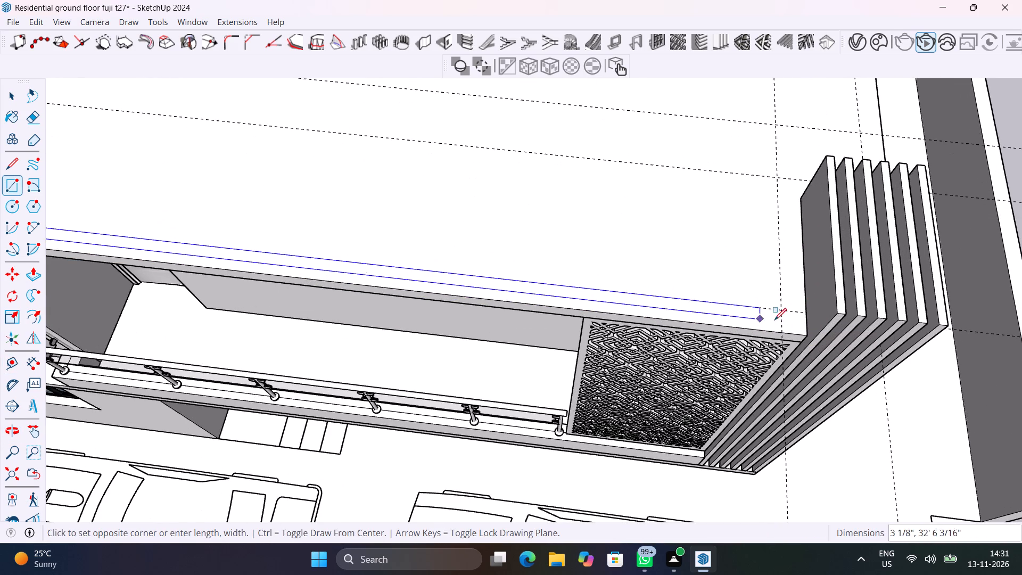
{"action": "left_click", "coordinate": [804, 339]}
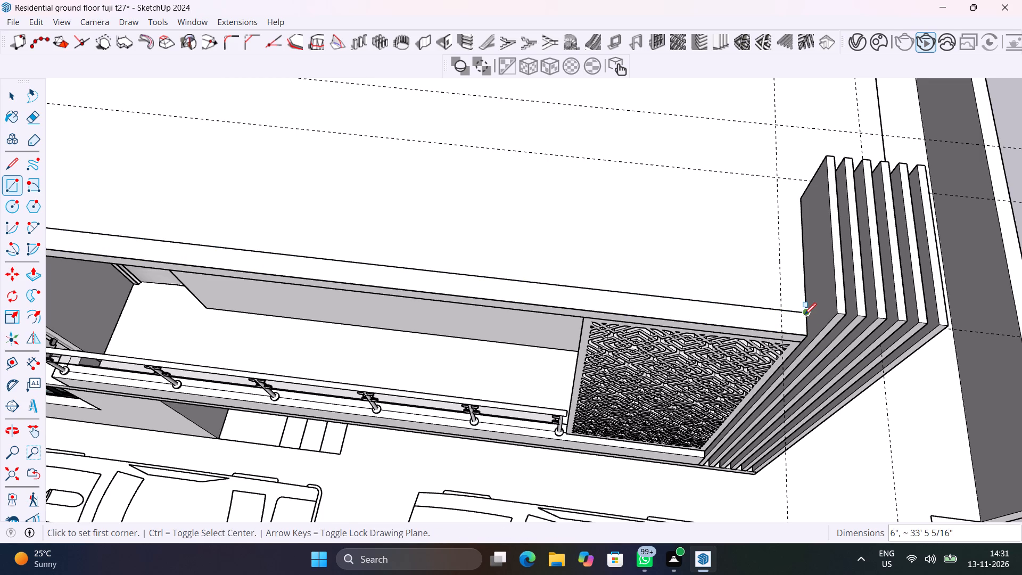
Draw 6" wide roof rectangles around the fins, about 3' 3" long beside the innermost fin and about 1' 11" long along the fins' inner ends.
{"action": "left_click", "coordinate": [804, 314]}
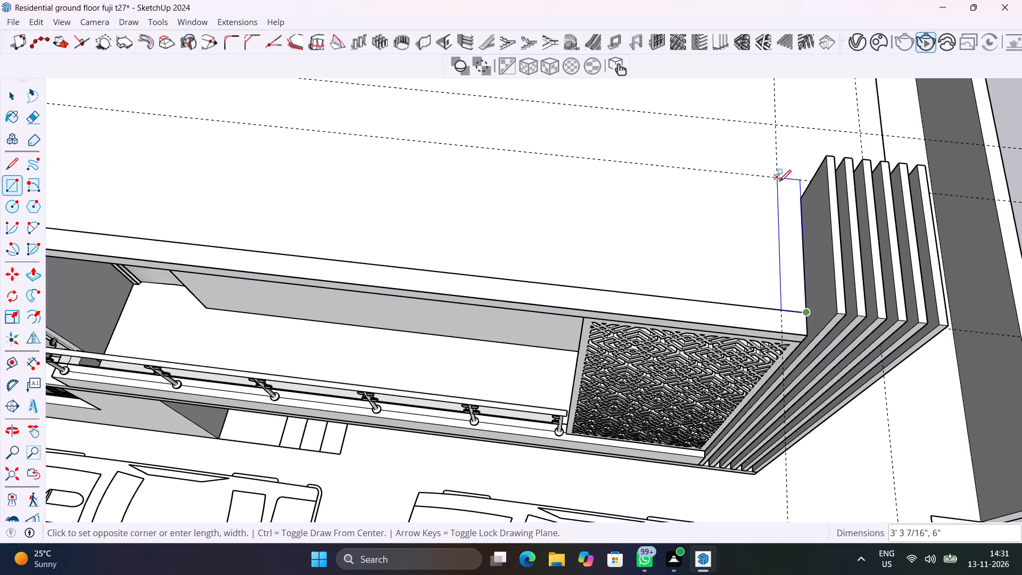
{"action": "left_click", "coordinate": [779, 180]}
{"action": "middle_click_drag", "start_coordinate": [811, 269], "coordinate": [440, 254]}
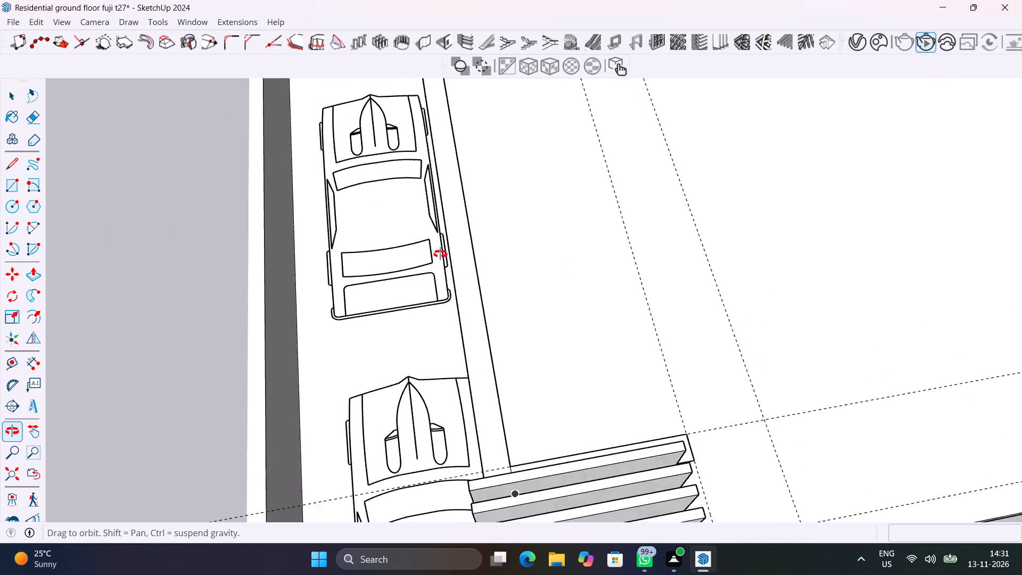
{"action": "middle_click_drag", "start_coordinate": [440, 254], "coordinate": [303, 151]}
{"action": "scroll", "coordinate": [317, 169], "scroll_direction": "up", "scroll_amount": 1, "text": "shift"}
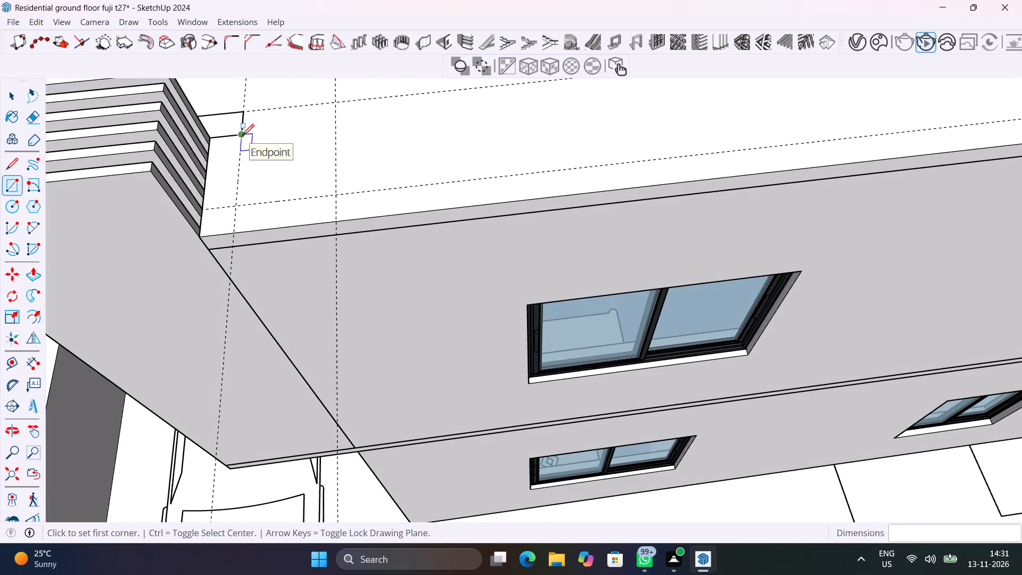
{"action": "left_click", "coordinate": [242, 136]}
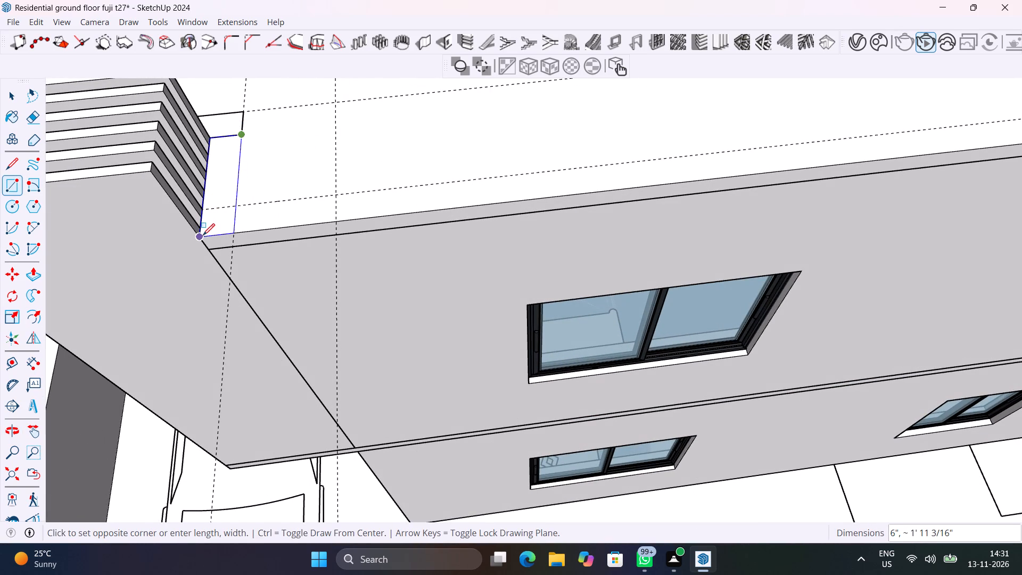
{"action": "left_click", "coordinate": [203, 235]}
Draw a 6" wide rectangle about 43' 4" long on the side roof edge, from the fins to the far corner.
{"action": "left_click", "coordinate": [237, 233]}
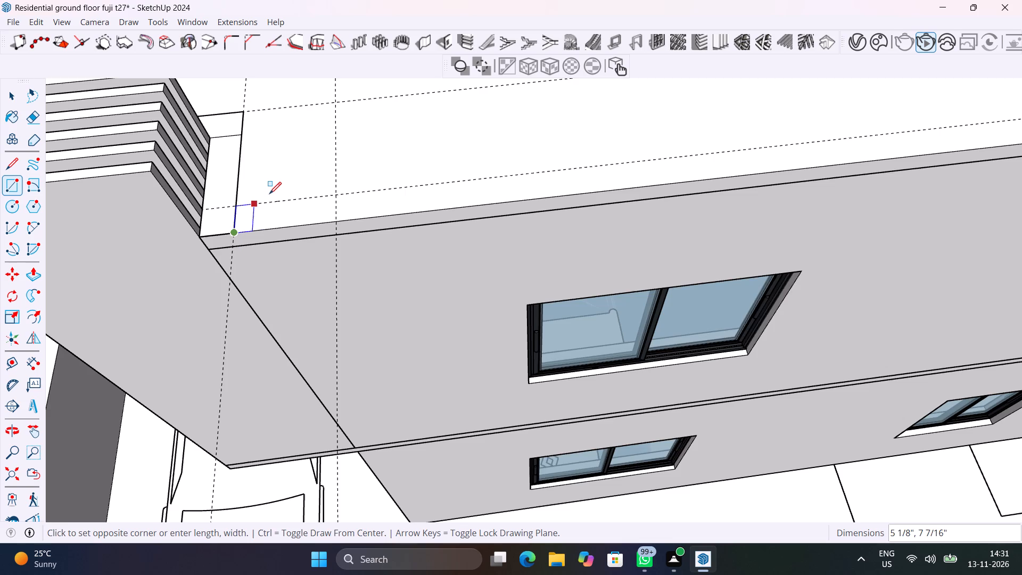
{"action": "scroll", "coordinate": [269, 193], "scroll_direction": "down", "scroll_amount": 20}
{"action": "scroll", "coordinate": [269, 193], "scroll_direction": "down", "scroll_amount": 7}
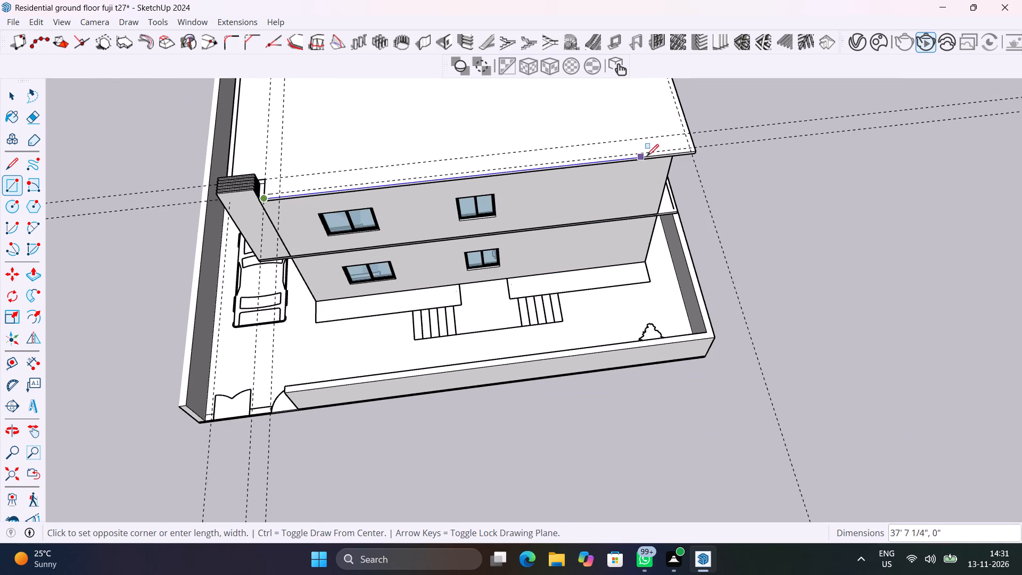
{"action": "scroll", "coordinate": [679, 147], "scroll_direction": "up", "scroll_amount": 18}
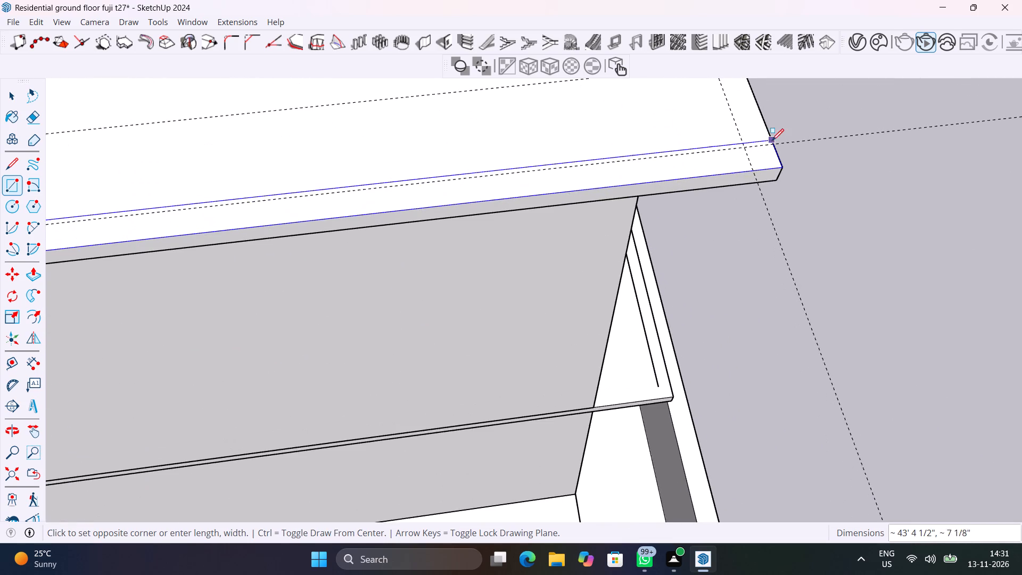
{"action": "left_click", "coordinate": [775, 145]}
Draw a 6" wide rectangle about 12' 7" long on the rear roof edge, from the last strip to the rooftop block.
{"action": "left_click", "coordinate": [770, 143]}
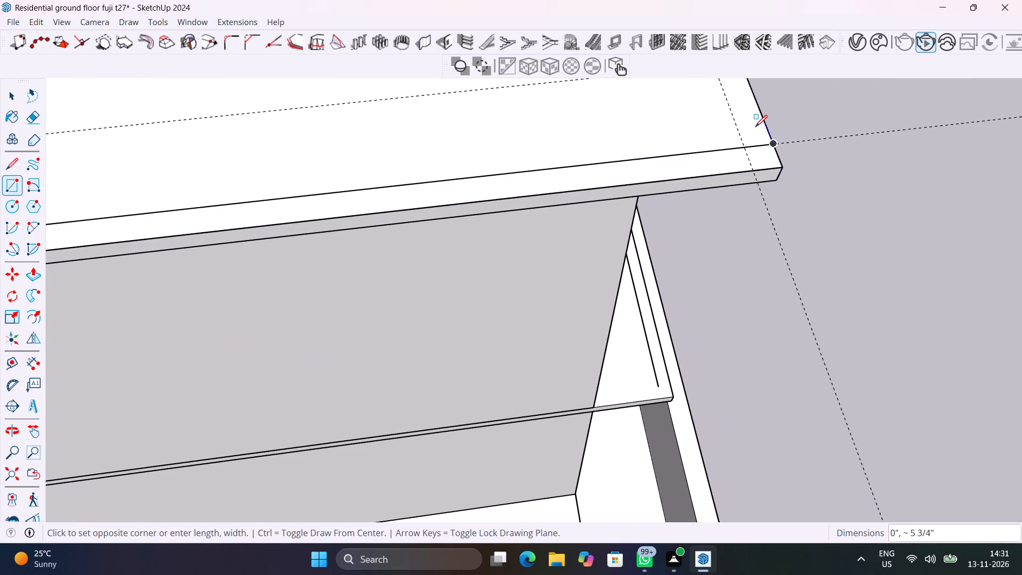
{"action": "scroll", "coordinate": [755, 127], "scroll_direction": "down", "scroll_amount": 7}
{"action": "middle_click_drag", "start_coordinate": [741, 138], "coordinate": [790, 447]}
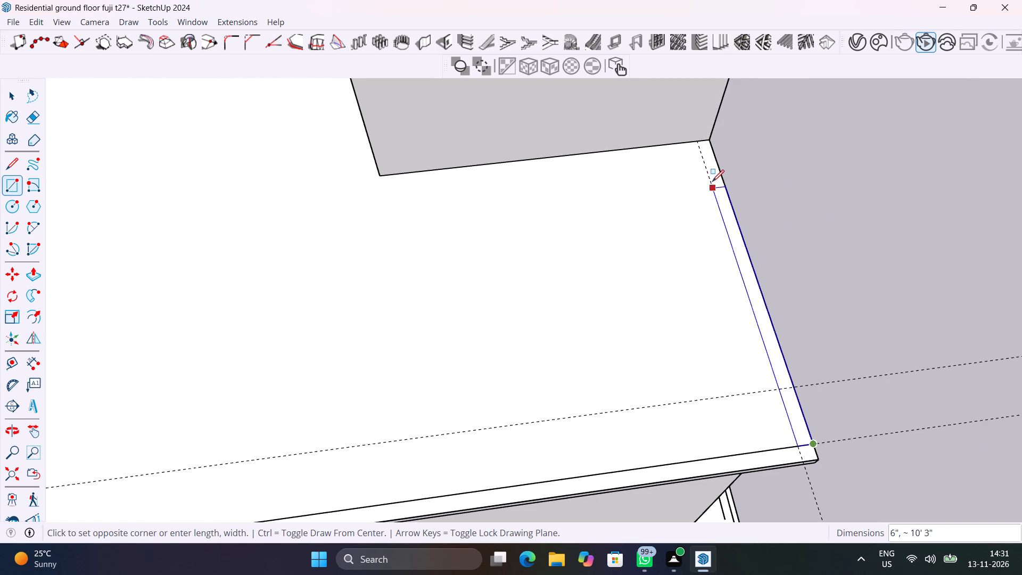
{"action": "left_click", "coordinate": [695, 142]}
Draw a 6" wide rectangle about 25' 4" long on the rear roof edge, from the rooftop block's other side to the far corner.
{"action": "scroll", "coordinate": [715, 225], "scroll_direction": "down", "scroll_amount": 15}
{"action": "middle_click_drag", "start_coordinate": [644, 243], "coordinate": [683, 574], "text": "shift"}
{"action": "middle_click_drag", "start_coordinate": [680, 372], "coordinate": [920, 511]}
{"action": "scroll", "coordinate": [806, 268], "scroll_direction": "up", "scroll_amount": 3}
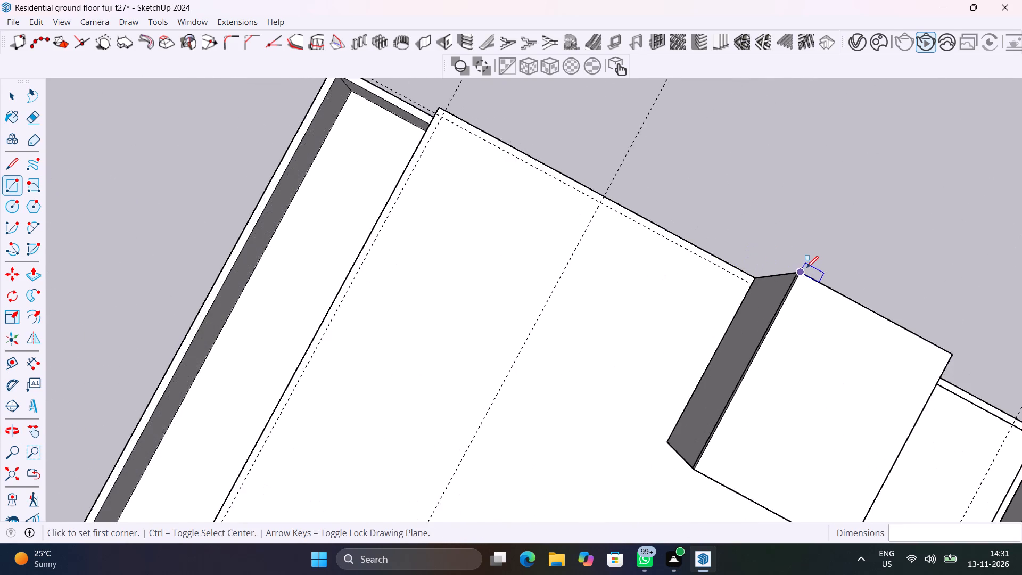
{"action": "scroll", "coordinate": [806, 268], "scroll_direction": "up", "scroll_amount": 13}
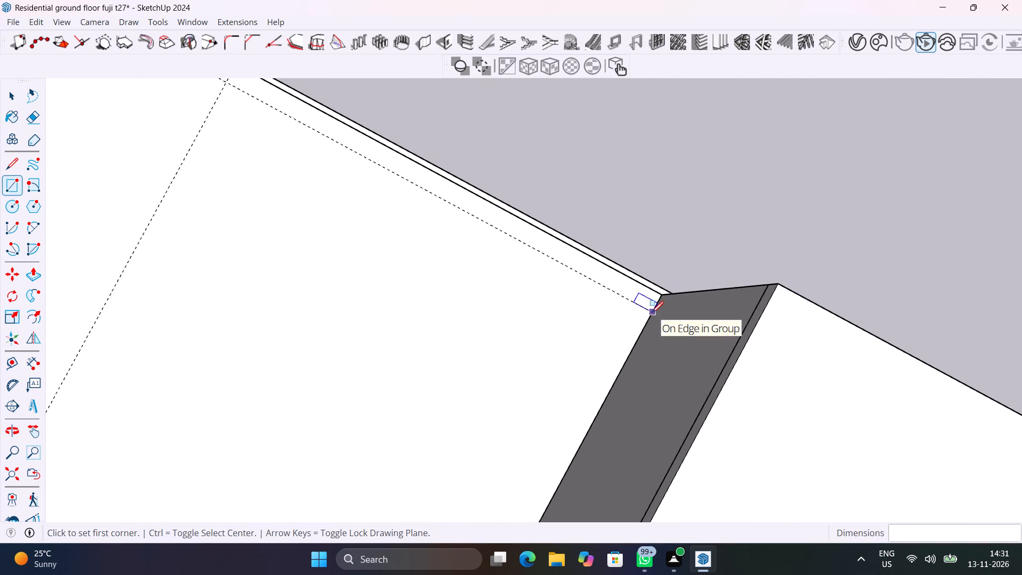
{"action": "left_click", "coordinate": [650, 313]}
{"action": "scroll", "coordinate": [571, 250], "scroll_direction": "down", "scroll_amount": 17}
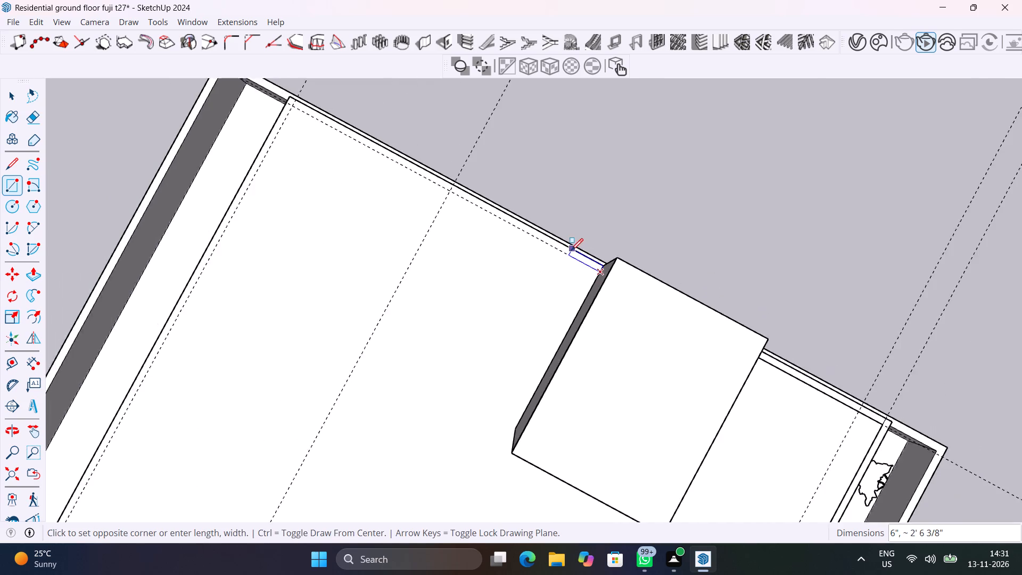
{"action": "scroll", "coordinate": [571, 250], "scroll_direction": "down", "scroll_amount": 4}
{"action": "scroll", "coordinate": [407, 171], "scroll_direction": "up", "scroll_amount": 18}
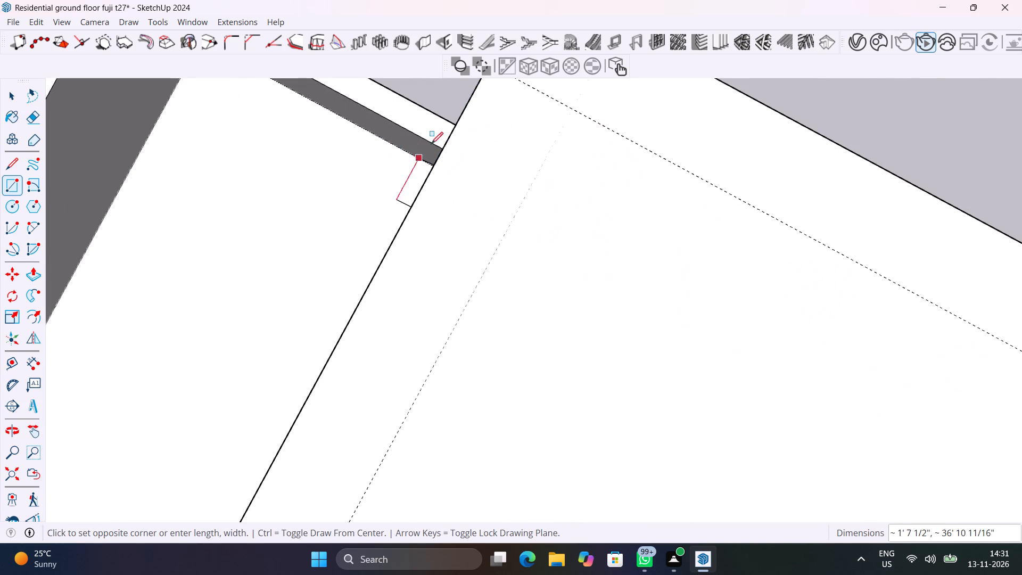
{"action": "scroll", "coordinate": [434, 141], "scroll_direction": "down", "scroll_amount": 5}
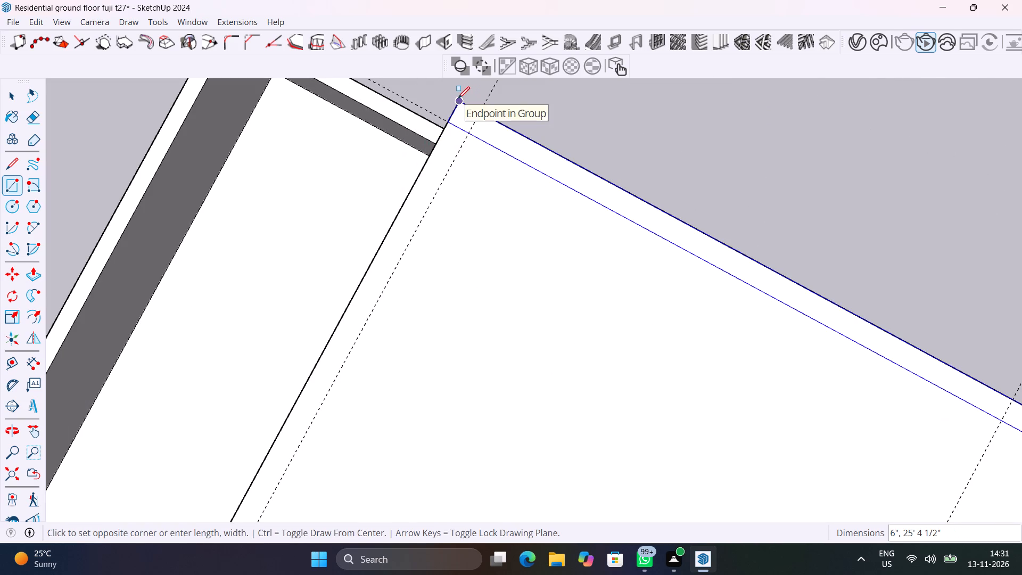
{"action": "left_click", "coordinate": [458, 98]}
Draw a 6" wide rectangle about 41' 4" long on the opposite side roof edge, ending at the guide beside the wall block.
{"action": "left_click", "coordinate": [449, 122]}
{"action": "scroll", "coordinate": [484, 145], "scroll_direction": "down", "scroll_amount": 5}
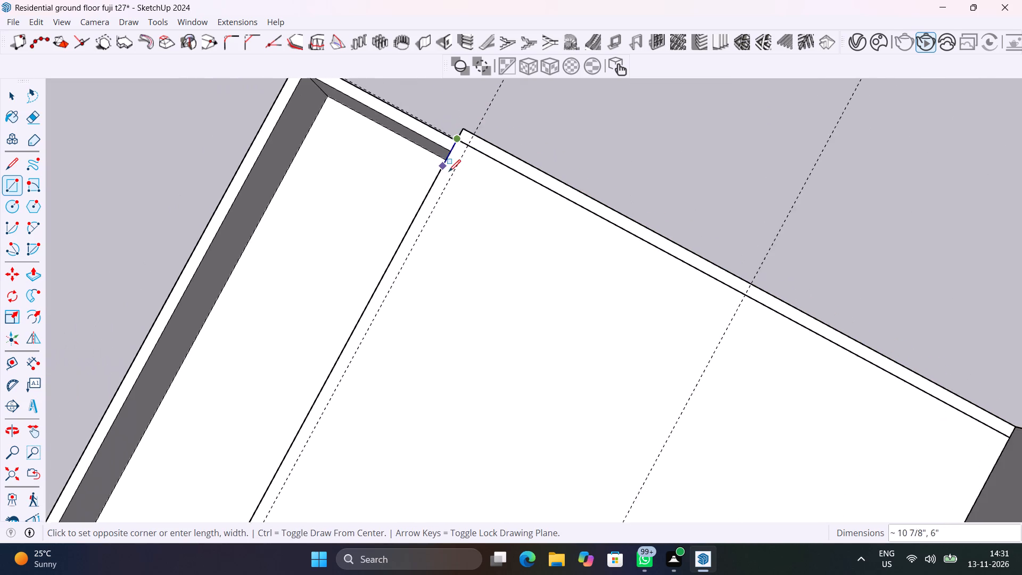
{"action": "scroll", "coordinate": [449, 171], "scroll_direction": "down", "scroll_amount": 17}
{"action": "middle_click_drag", "start_coordinate": [345, 373], "coordinate": [345, 372], "text": "shift"}
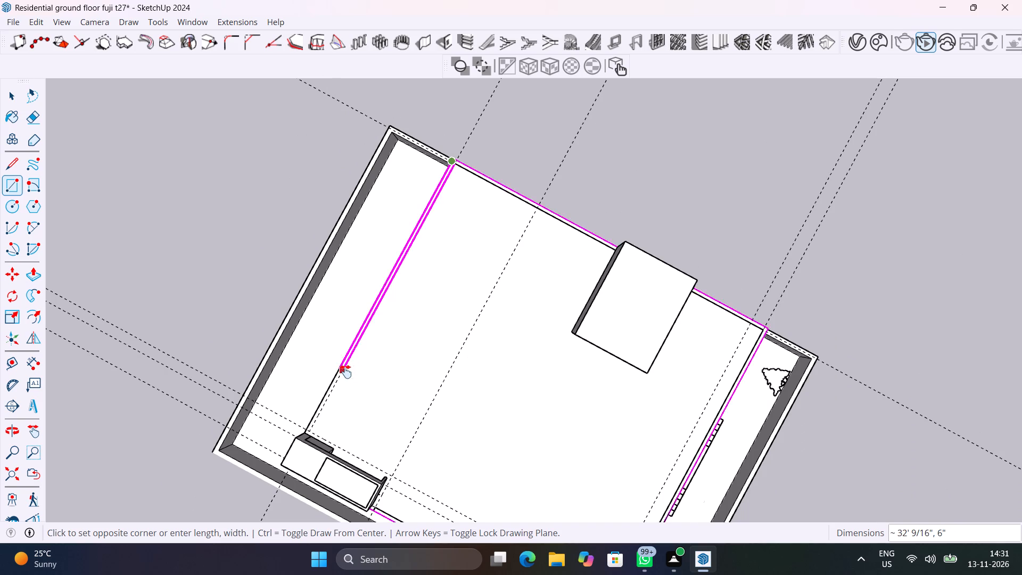
{"action": "middle_click_drag", "start_coordinate": [345, 372], "coordinate": [1021, 239], "text": "shift"}
{"action": "scroll", "coordinate": [566, 353], "scroll_direction": "up", "scroll_amount": 13}
{"action": "middle_click_drag", "start_coordinate": [579, 354], "coordinate": [762, 308]}
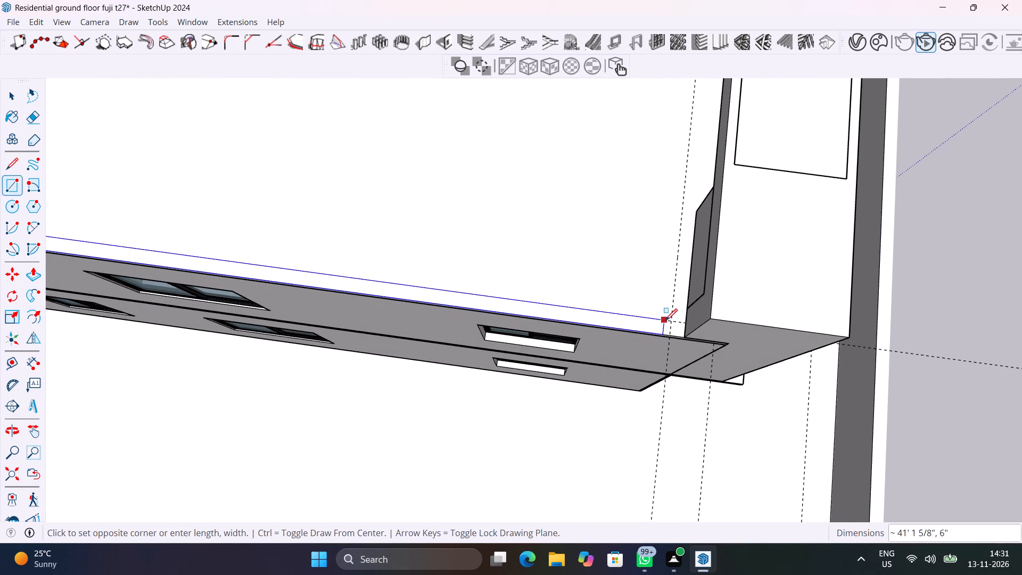
{"action": "left_click", "coordinate": [669, 321]}
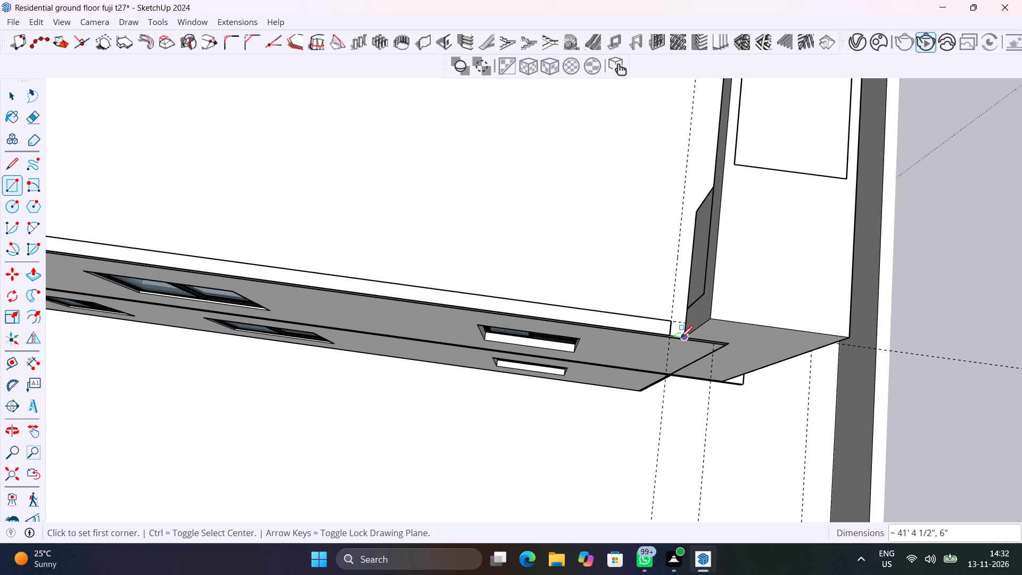
Draw a 6" wide roof rectangle about 13' 3" long along the inner face of the wall block, ending at the guides' intersection.
{"action": "scroll", "coordinate": [681, 340], "scroll_direction": "up", "scroll_amount": 7}
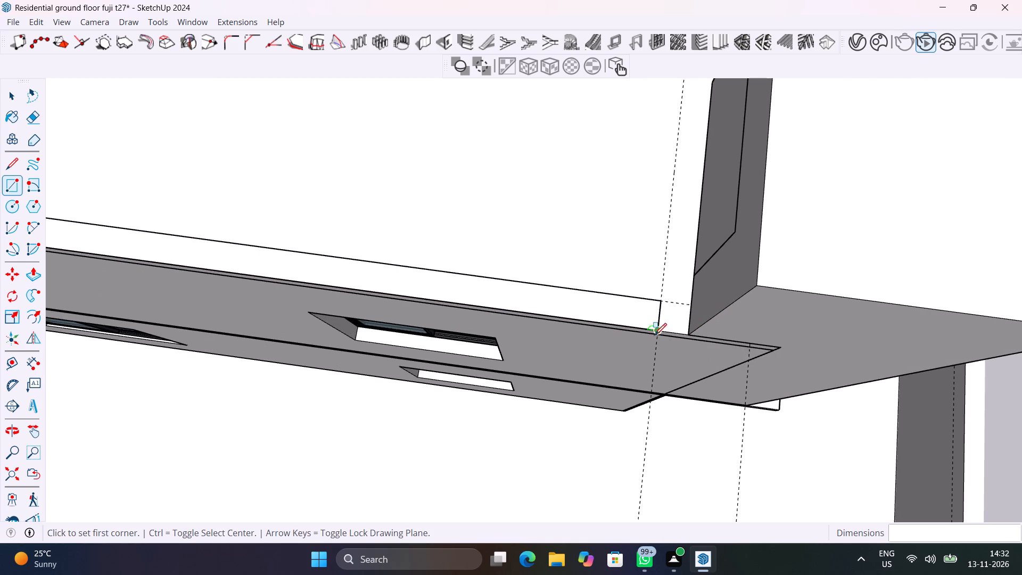
{"action": "left_click", "coordinate": [686, 336]}
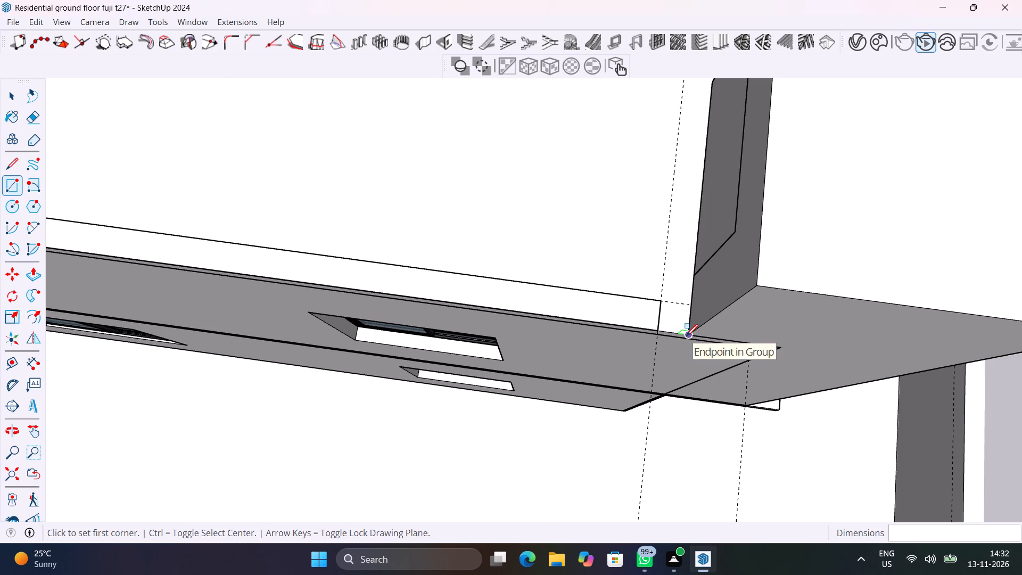
{"action": "scroll", "coordinate": [672, 260], "scroll_direction": "down", "scroll_amount": 6}
{"action": "middle_click_drag", "start_coordinate": [676, 196], "coordinate": [660, 436]}
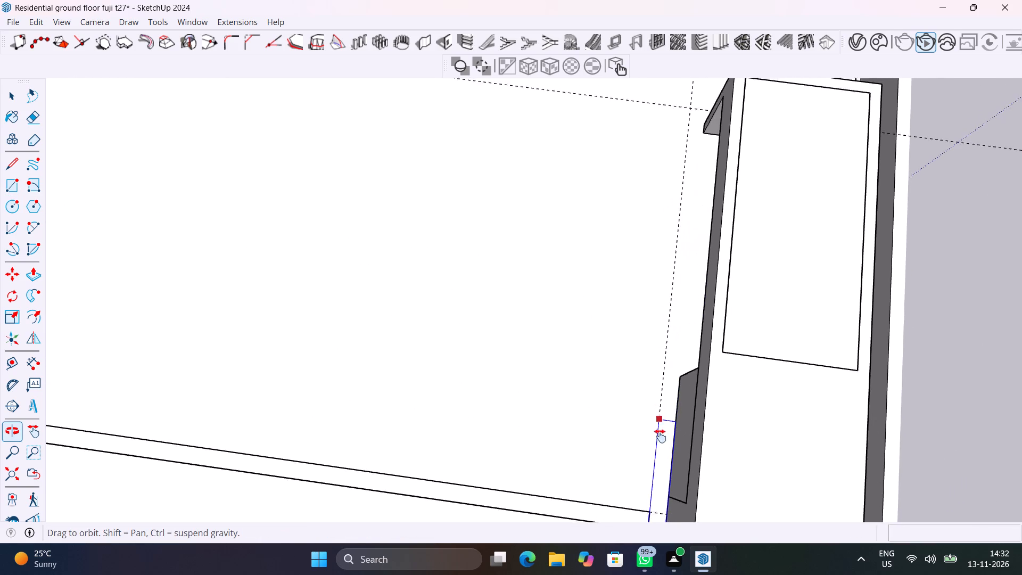
{"action": "middle_click_drag", "start_coordinate": [660, 436], "coordinate": [660, 471]}
{"action": "scroll", "coordinate": [660, 430], "scroll_direction": "down", "scroll_amount": 1, "text": "shift"}
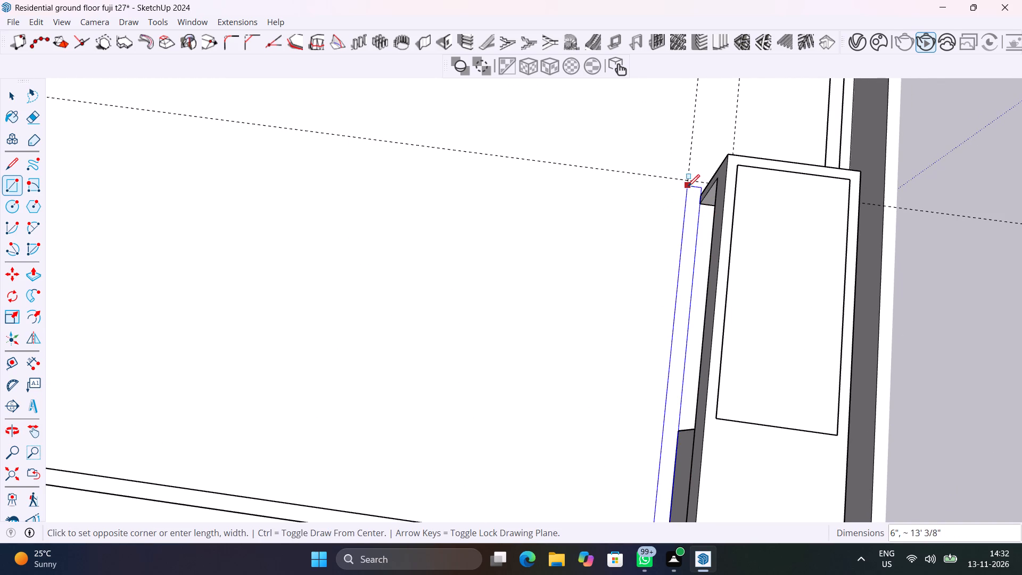
{"action": "scroll", "coordinate": [689, 183], "scroll_direction": "up", "scroll_amount": 12}
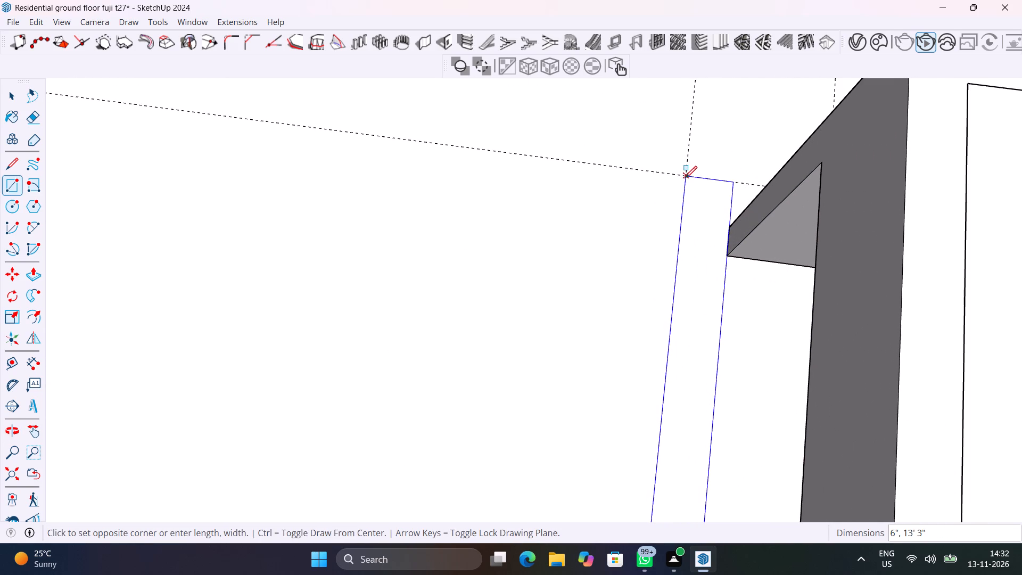
{"action": "left_click", "coordinate": [684, 176]}
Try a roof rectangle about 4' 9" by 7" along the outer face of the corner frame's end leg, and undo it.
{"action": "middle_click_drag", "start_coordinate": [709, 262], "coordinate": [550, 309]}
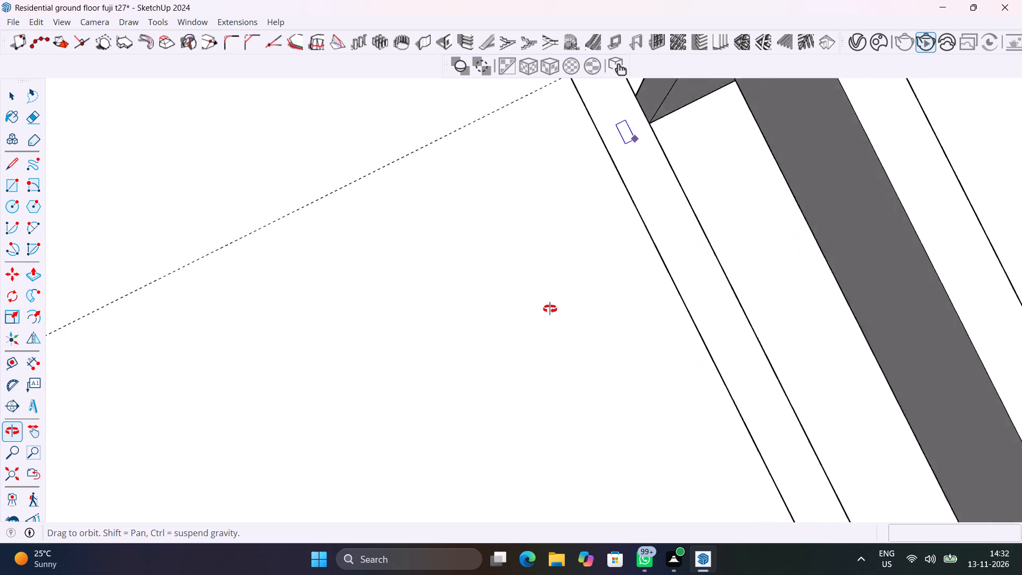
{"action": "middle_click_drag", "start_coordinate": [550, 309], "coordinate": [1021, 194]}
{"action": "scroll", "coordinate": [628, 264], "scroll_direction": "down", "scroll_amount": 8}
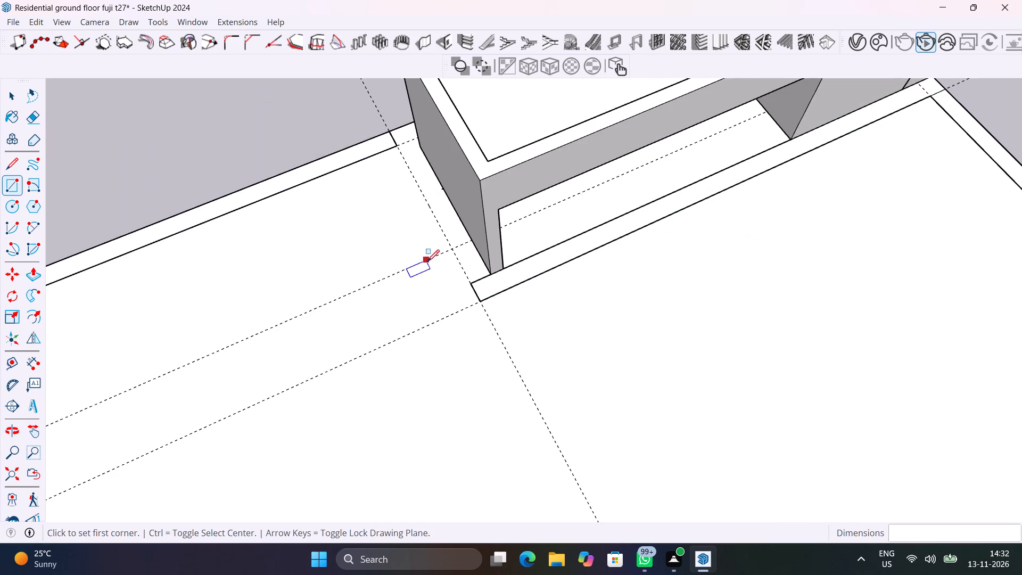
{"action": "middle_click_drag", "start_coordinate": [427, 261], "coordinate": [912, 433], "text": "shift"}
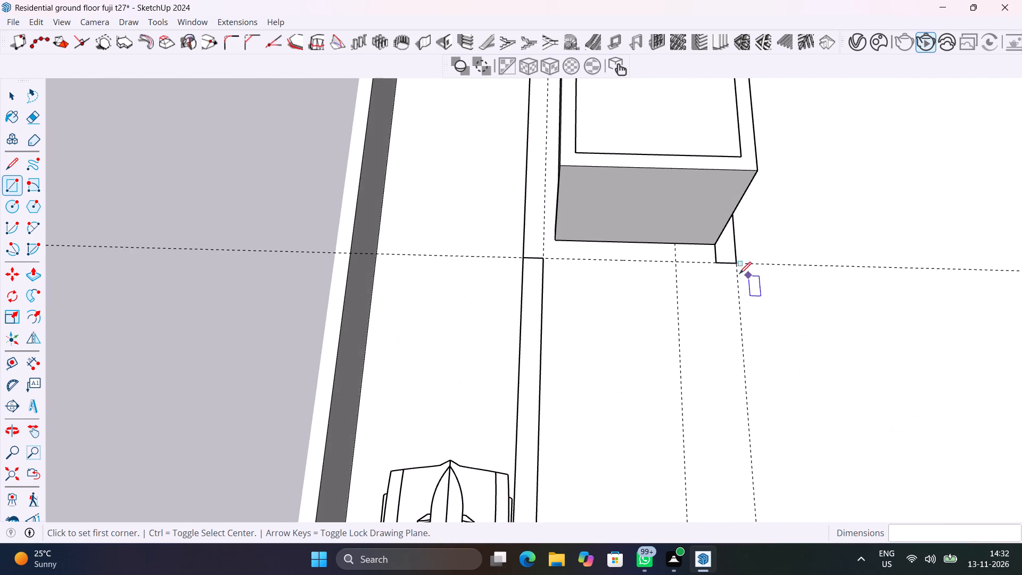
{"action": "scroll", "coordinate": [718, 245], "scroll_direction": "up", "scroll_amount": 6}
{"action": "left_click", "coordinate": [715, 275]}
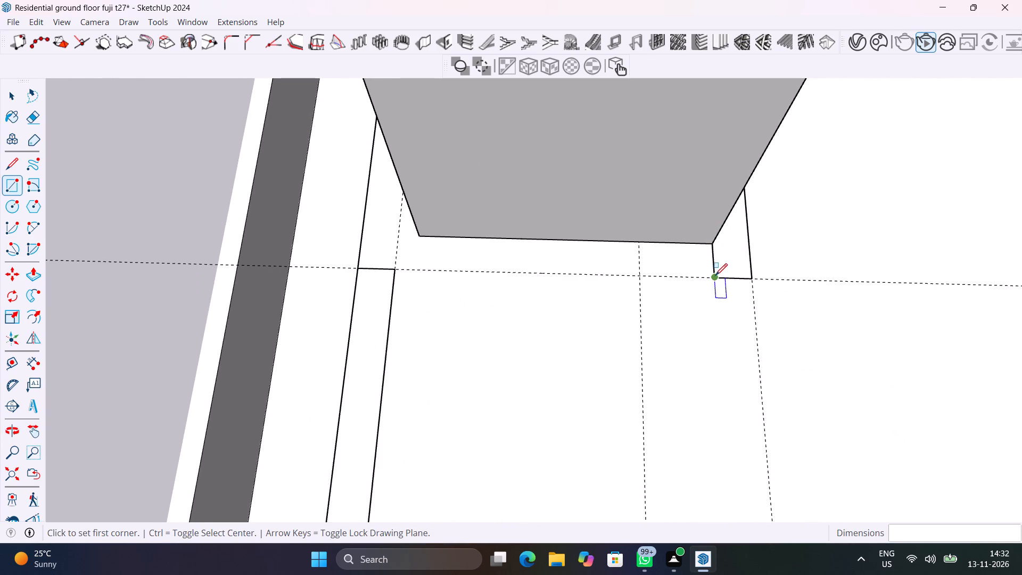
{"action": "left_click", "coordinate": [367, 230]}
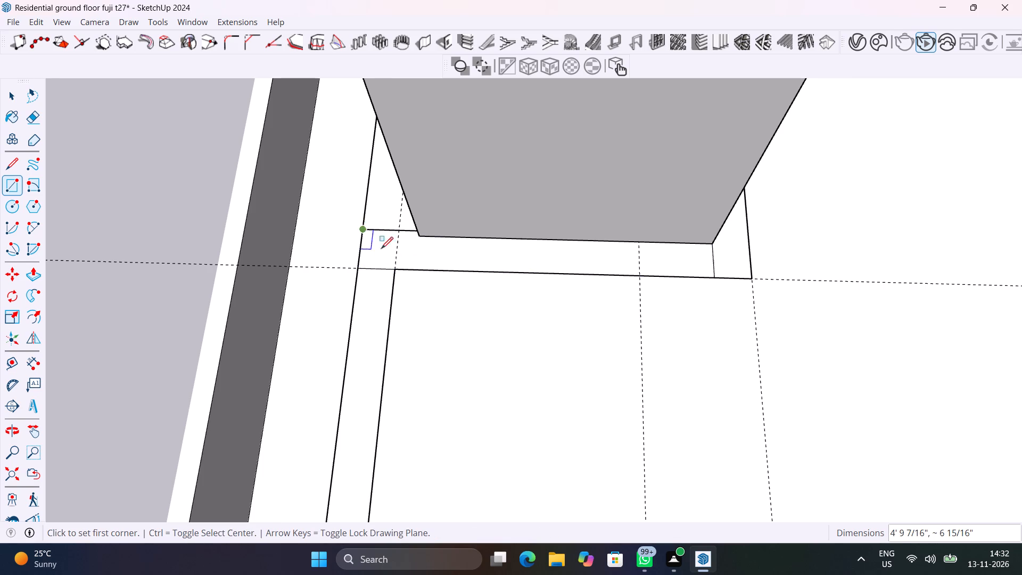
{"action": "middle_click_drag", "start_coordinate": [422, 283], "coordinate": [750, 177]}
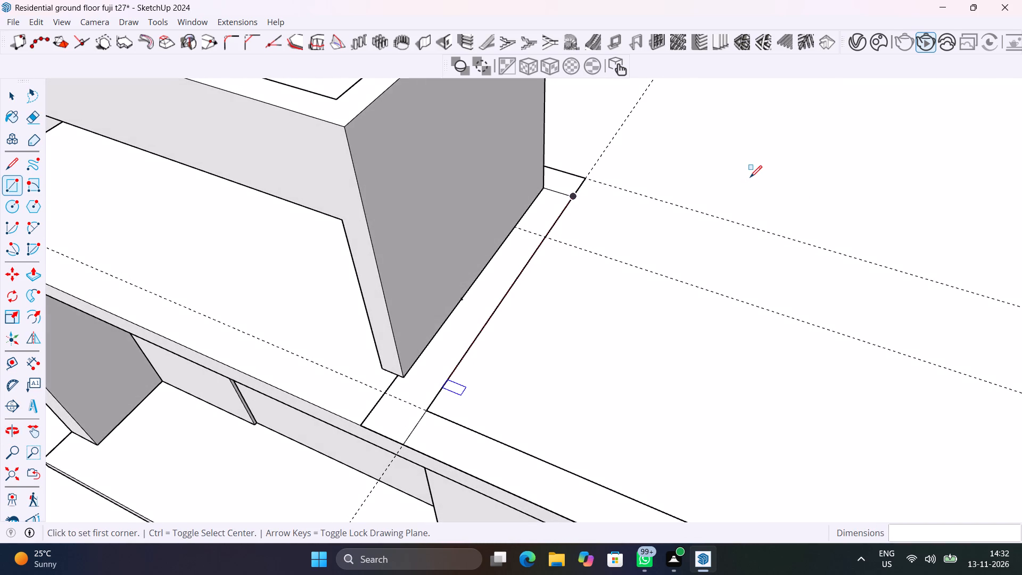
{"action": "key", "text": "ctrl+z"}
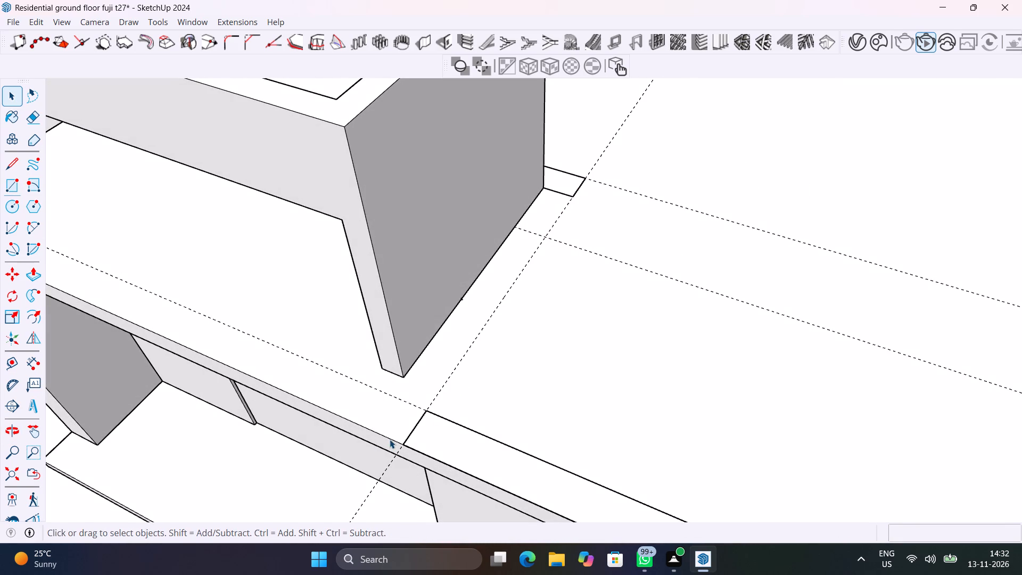
Draw a 6" wide rectangle about 4' 9" long along the frame's end leg, from the balcony-side strip's corner to the wall-block strip.
{"action": "key", "text": "r"}
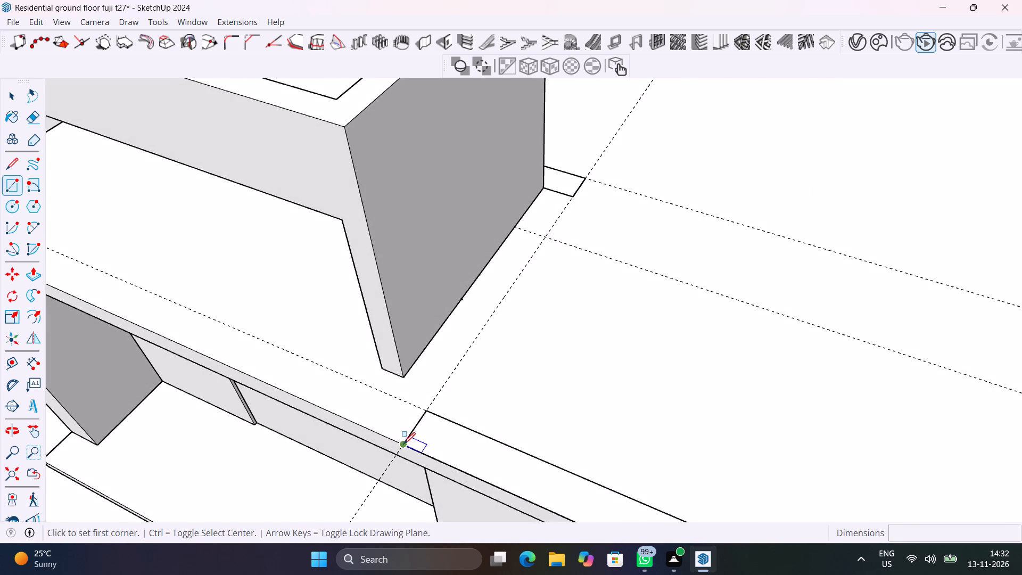
{"action": "left_click", "coordinate": [405, 445]}
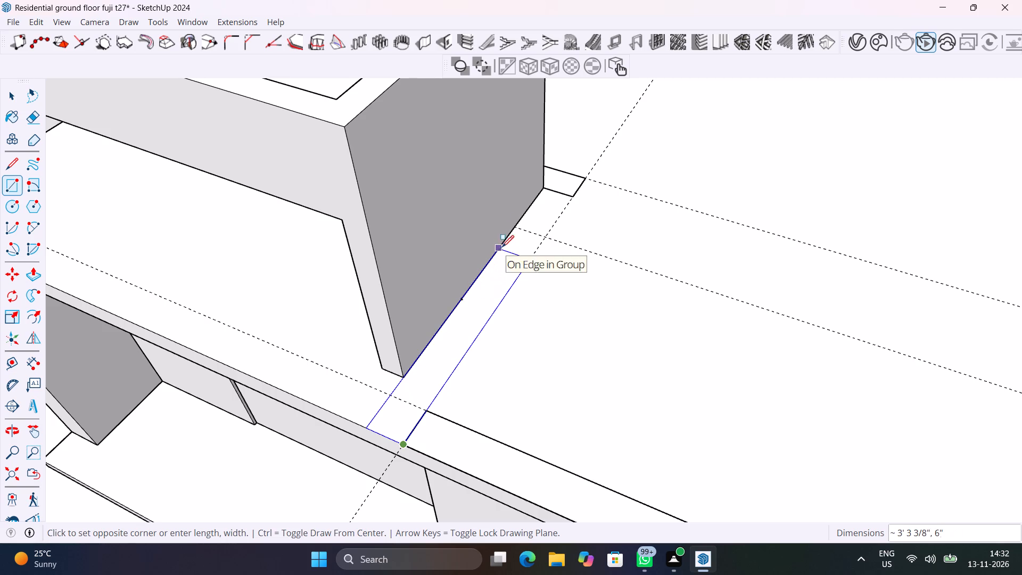
{"action": "left_click", "coordinate": [544, 189]}
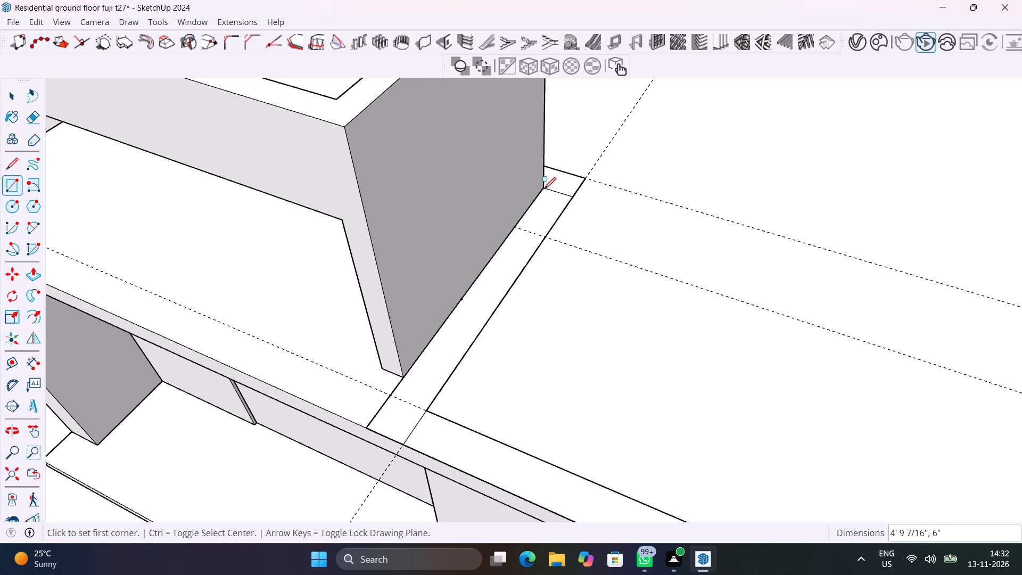
Erase the dividing lines where the end-leg strip meets the balcony-side strip and the wall-block strip.
{"action": "key", "text": "space"}
{"action": "key", "text": "e"}
{"action": "left_click_drag", "start_coordinate": [412, 424], "coordinate": [419, 425]}
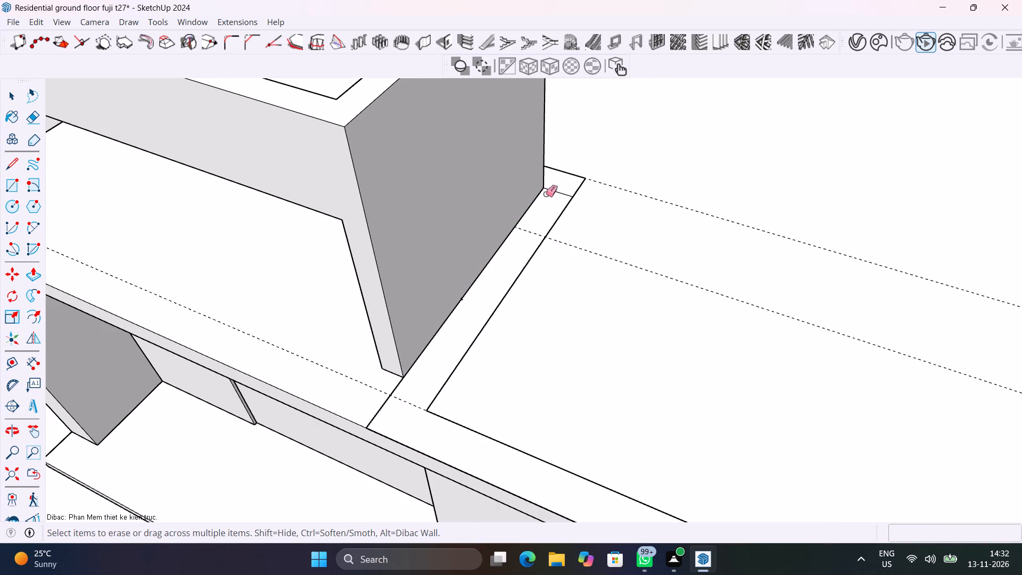
{"action": "left_click_drag", "start_coordinate": [555, 195], "coordinate": [559, 188]}
Erase the dividing lines between the 6" roof edge strips where they meet around the fins.
{"action": "scroll", "coordinate": [526, 236], "scroll_direction": "down", "scroll_amount": 16}
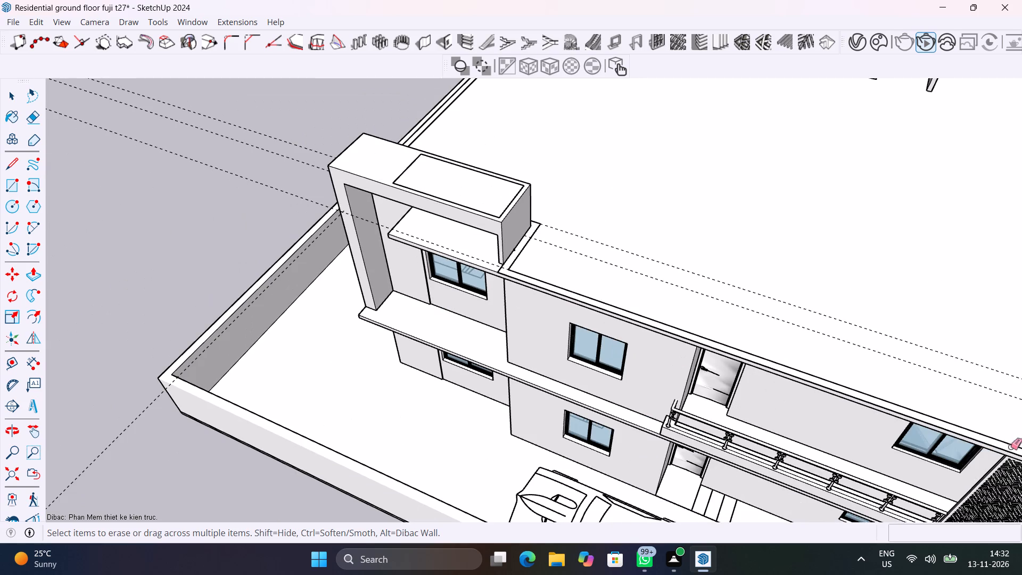
{"action": "middle_click_drag", "start_coordinate": [938, 425], "coordinate": [525, 414], "text": "shift"}
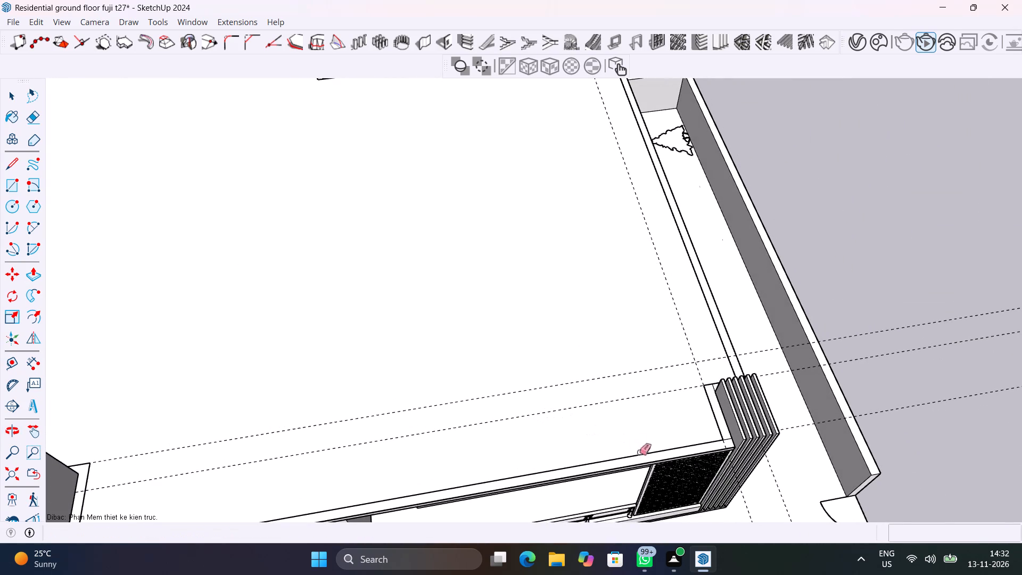
{"action": "scroll", "coordinate": [698, 441], "scroll_direction": "up", "scroll_amount": 16}
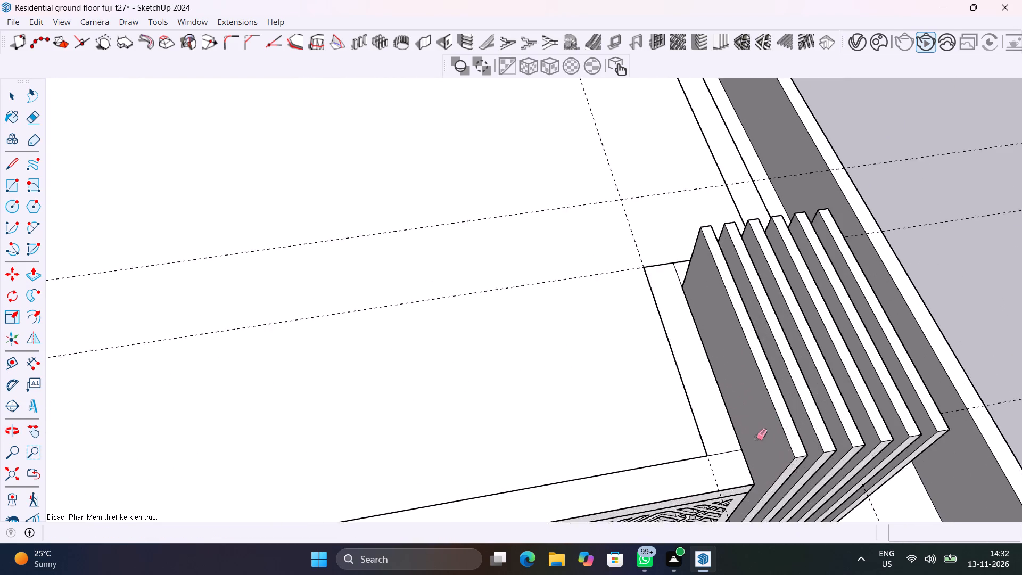
{"action": "scroll", "coordinate": [756, 437], "scroll_direction": "up", "scroll_amount": 1}
{"action": "left_click_drag", "start_coordinate": [717, 464], "coordinate": [708, 450]}
{"action": "middle_click_drag", "start_coordinate": [674, 301], "coordinate": [675, 416], "text": "shift"}
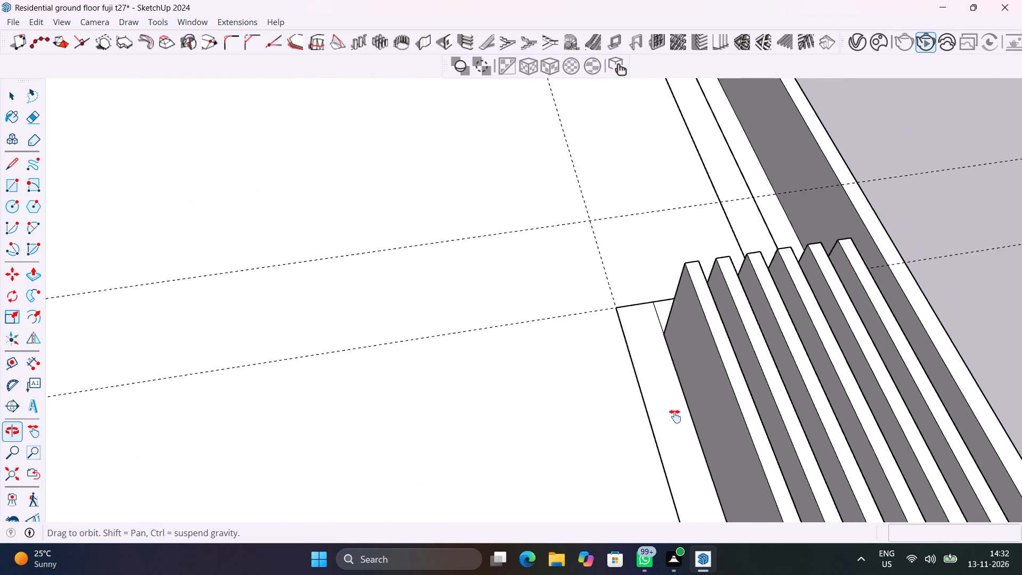
{"action": "middle_click_drag", "start_coordinate": [675, 416], "coordinate": [899, 492], "text": "shift"}
{"action": "scroll", "coordinate": [683, 303], "scroll_direction": "up", "scroll_amount": 7}
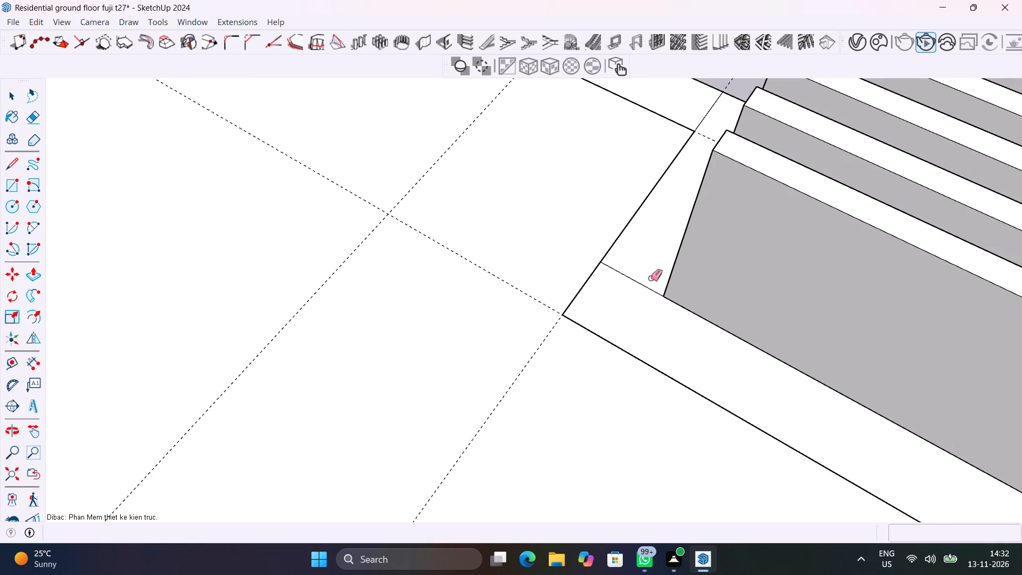
{"action": "left_click_drag", "start_coordinate": [650, 277], "coordinate": [635, 290]}
{"action": "middle_click_drag", "start_coordinate": [611, 271], "coordinate": [619, 463], "text": "shift"}
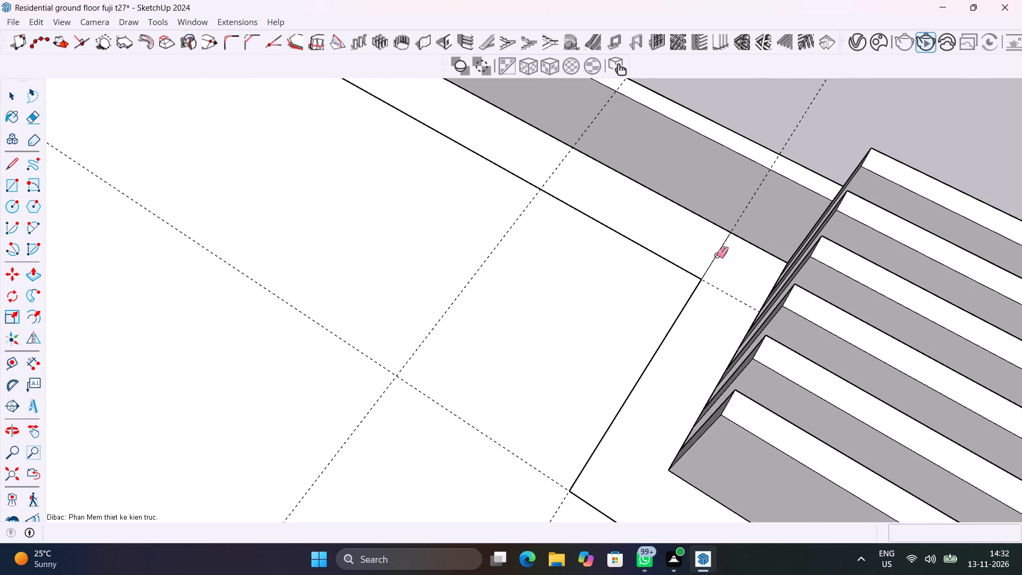
{"action": "scroll", "coordinate": [716, 255], "scroll_direction": "up", "scroll_amount": 3}
{"action": "left_click_drag", "start_coordinate": [715, 254], "coordinate": [722, 254]}
Erase the dividing line between the edge strips at the roof corner beyond the fins, near the tree.
{"action": "scroll", "coordinate": [722, 255], "scroll_direction": "down", "scroll_amount": 20}
{"action": "scroll", "coordinate": [722, 255], "scroll_direction": "down", "scroll_amount": 1}
{"action": "middle_click_drag", "start_coordinate": [510, 253], "coordinate": [794, 574], "text": "shift"}
{"action": "middle_click_drag", "start_coordinate": [366, 270], "coordinate": [587, 455], "text": "shift"}
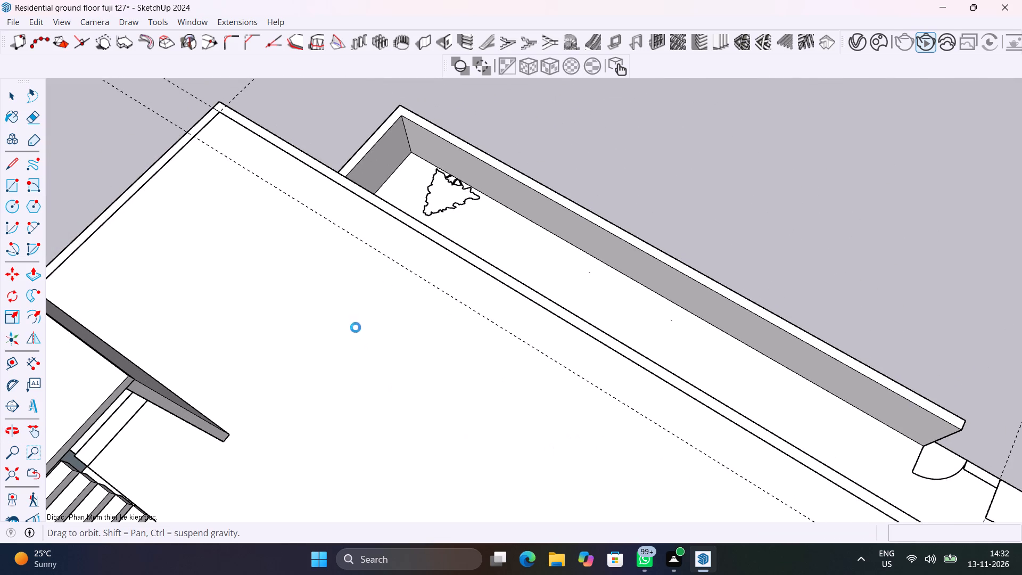
{"action": "middle_click_drag", "start_coordinate": [351, 316], "coordinate": [604, 473], "text": "shift"}
{"action": "middle_click_drag", "start_coordinate": [273, 239], "coordinate": [449, 432], "text": "shift"}
{"action": "scroll", "coordinate": [231, 119], "scroll_direction": "up", "scroll_amount": 6}
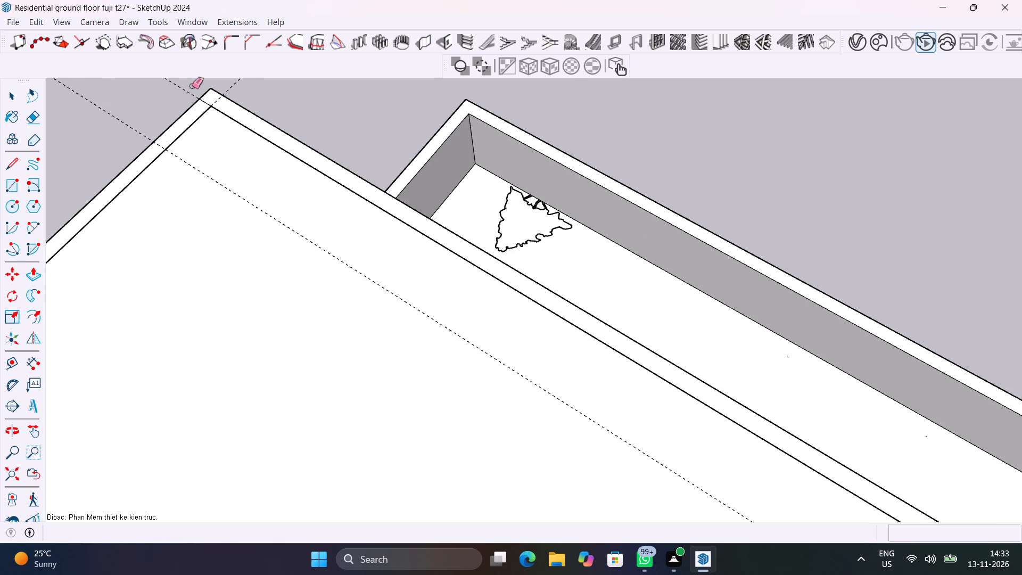
{"action": "scroll", "coordinate": [189, 86], "scroll_direction": "up", "scroll_amount": 12}
{"action": "left_click_drag", "start_coordinate": [205, 104], "coordinate": [227, 93]}
{"action": "scroll", "coordinate": [227, 94], "scroll_direction": "down", "scroll_amount": 5}
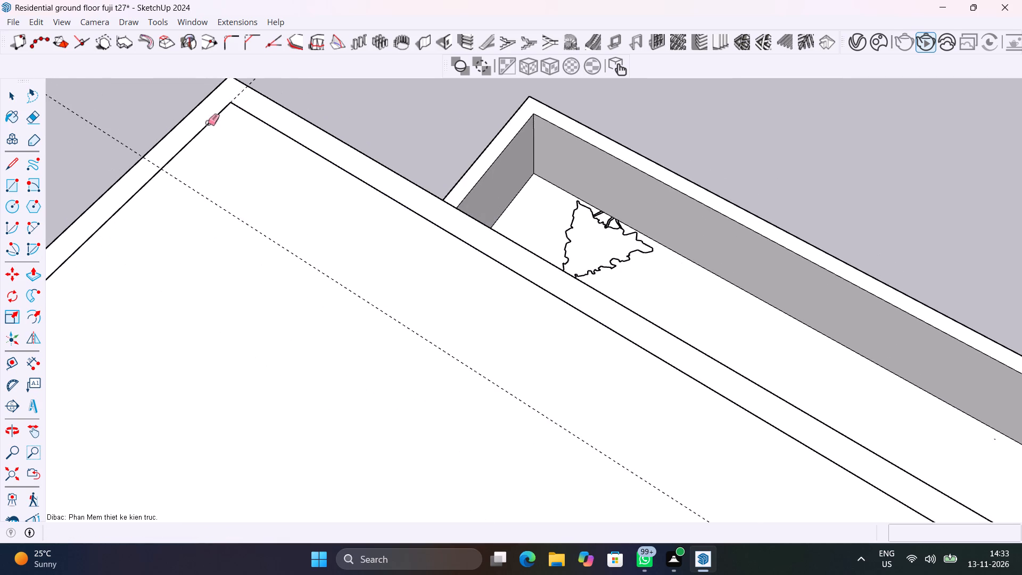
Erase the edge strips' dividing line at the roof corner on the windowed end wall, opposite the corner frame.
{"action": "scroll", "coordinate": [208, 122], "scroll_direction": "down", "scroll_amount": 16}
{"action": "middle_click_drag", "start_coordinate": [218, 196], "coordinate": [686, 162], "text": "shift"}
{"action": "scroll", "coordinate": [391, 347], "scroll_direction": "down", "scroll_amount": 14}
{"action": "middle_click_drag", "start_coordinate": [398, 367], "coordinate": [570, 278], "text": "shift"}
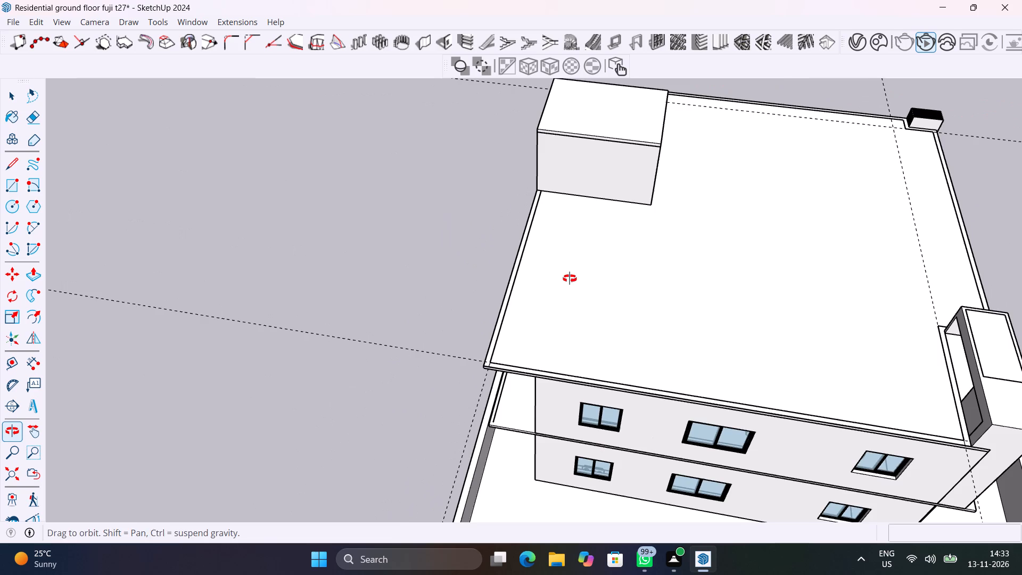
{"action": "middle_click_drag", "start_coordinate": [570, 278], "coordinate": [570, 279], "text": "shift"}
{"action": "scroll", "coordinate": [490, 372], "scroll_direction": "up", "scroll_amount": 15}
{"action": "left_click_drag", "start_coordinate": [481, 325], "coordinate": [509, 318]}
Erase the dividing lines where the windowed end wall's roof strip meets the strip along the corner frame.
{"action": "scroll", "coordinate": [509, 319], "scroll_direction": "down", "scroll_amount": 20}
{"action": "scroll", "coordinate": [509, 319], "scroll_direction": "down", "scroll_amount": 9}
{"action": "middle_click_drag", "start_coordinate": [874, 387], "coordinate": [642, 348], "text": "shift"}
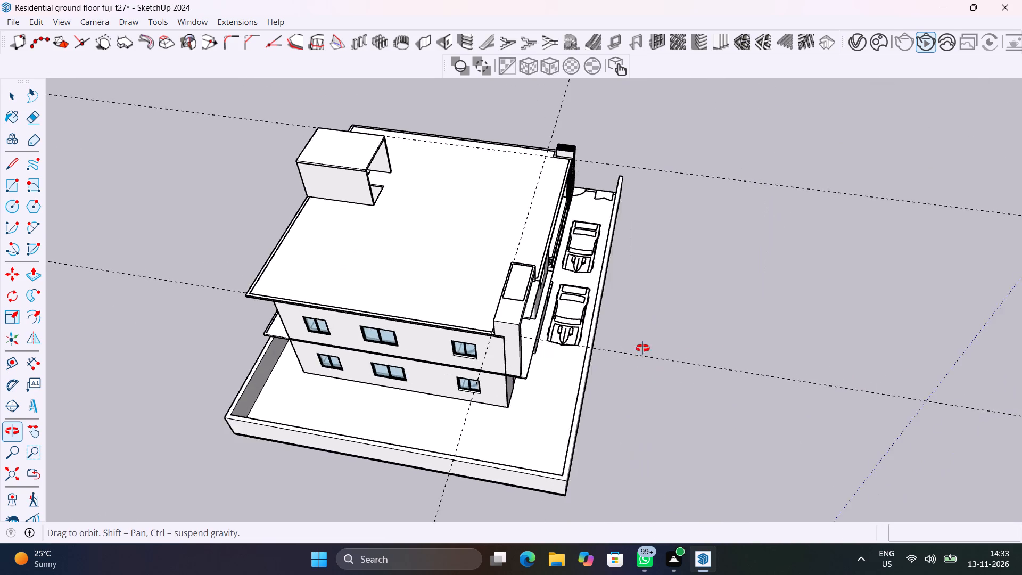
{"action": "middle_click_drag", "start_coordinate": [642, 348], "coordinate": [711, 359], "text": "shift"}
{"action": "scroll", "coordinate": [515, 349], "scroll_direction": "up", "scroll_amount": 20}
{"action": "scroll", "coordinate": [515, 349], "scroll_direction": "up", "scroll_amount": 6}
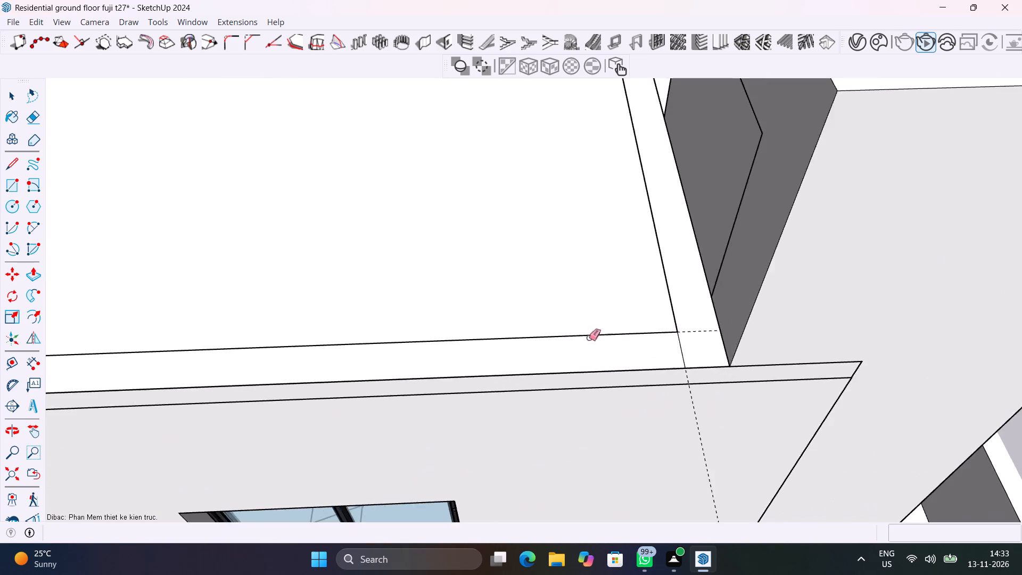
{"action": "scroll", "coordinate": [589, 338], "scroll_direction": "up", "scroll_amount": 4}
{"action": "left_click_drag", "start_coordinate": [733, 358], "coordinate": [742, 356]}
{"action": "scroll", "coordinate": [742, 356], "scroll_direction": "down", "scroll_amount": 12}
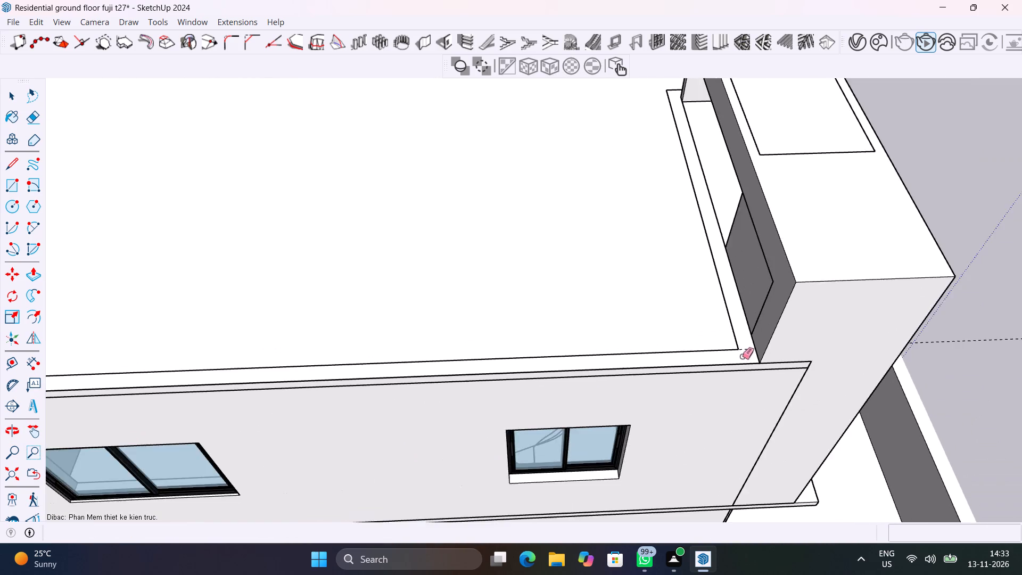
{"action": "scroll", "coordinate": [742, 356], "scroll_direction": "down", "scroll_amount": 7}
{"action": "scroll", "coordinate": [742, 356], "scroll_direction": "up", "scroll_amount": 6}
{"action": "key", "text": "space"}
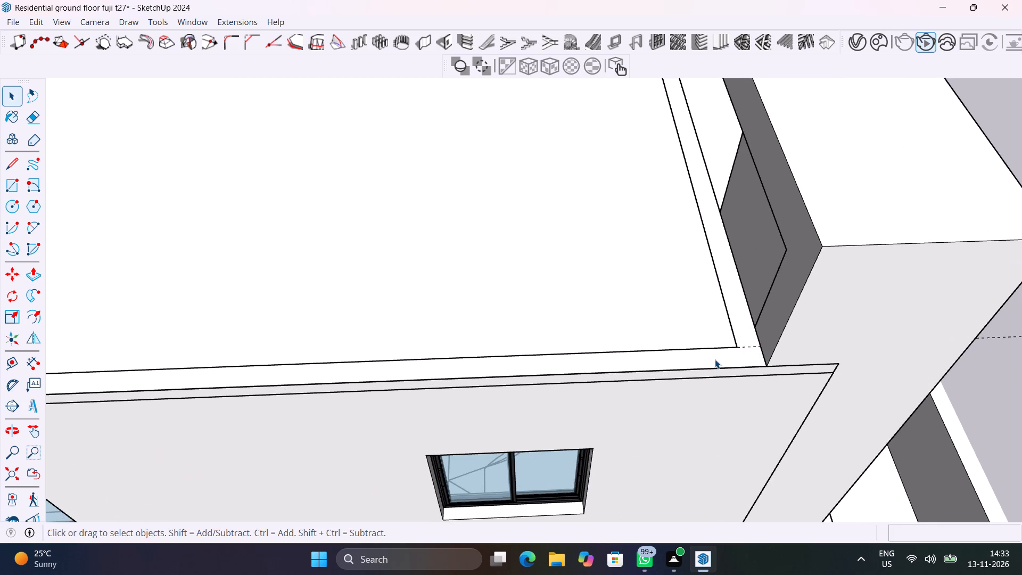
{"action": "left_click", "coordinate": [715, 356]}
{"action": "double_click", "coordinate": [715, 355]}
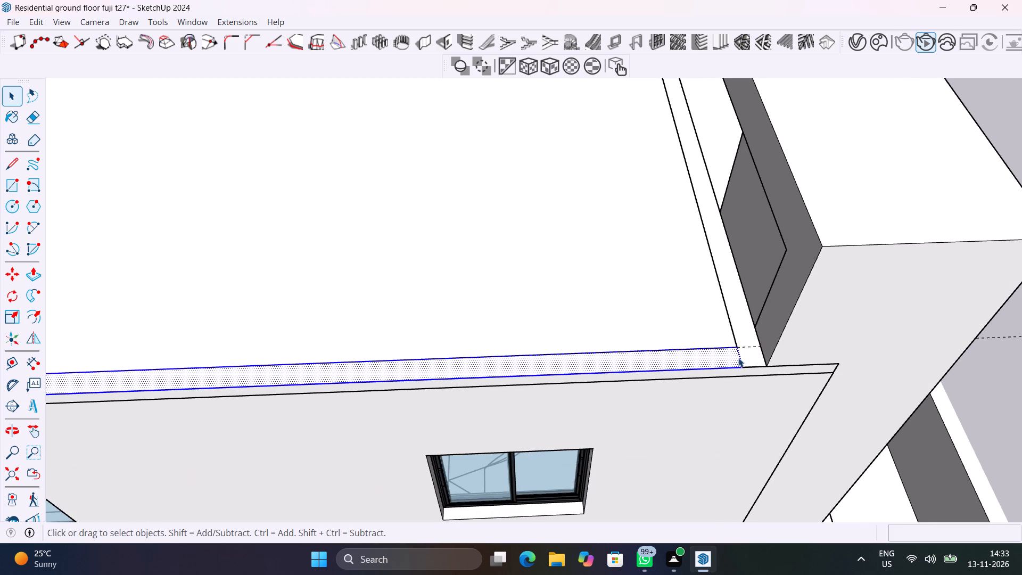
{"action": "left_click", "coordinate": [740, 356]}
{"action": "key", "text": "Delete"}
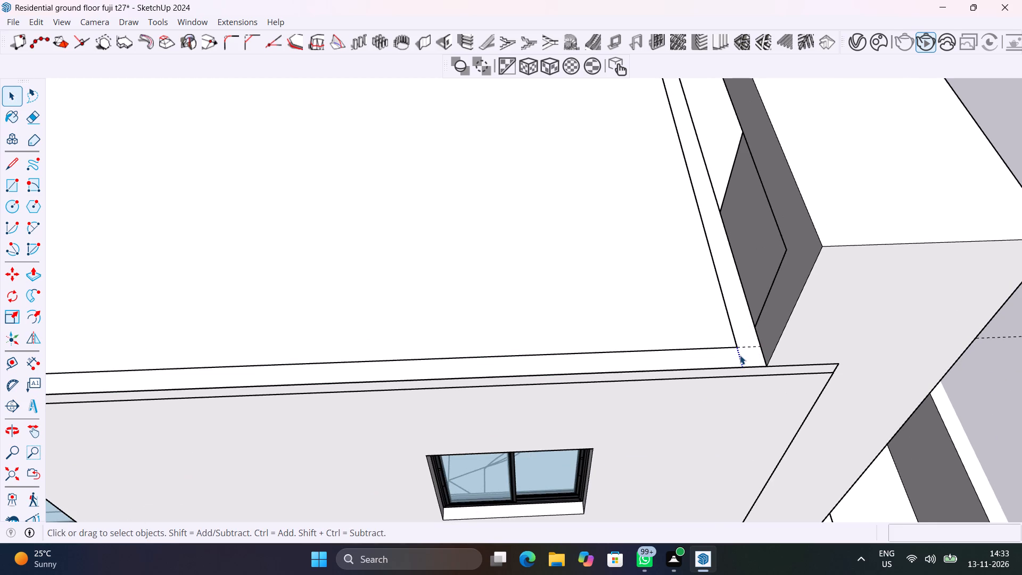
{"action": "left_click", "coordinate": [740, 355]}
Delete the remaining line separating the side strip from the end-wall strip at the roof corner opposite the frame.
{"action": "scroll", "coordinate": [740, 354], "scroll_direction": "down", "scroll_amount": 16}
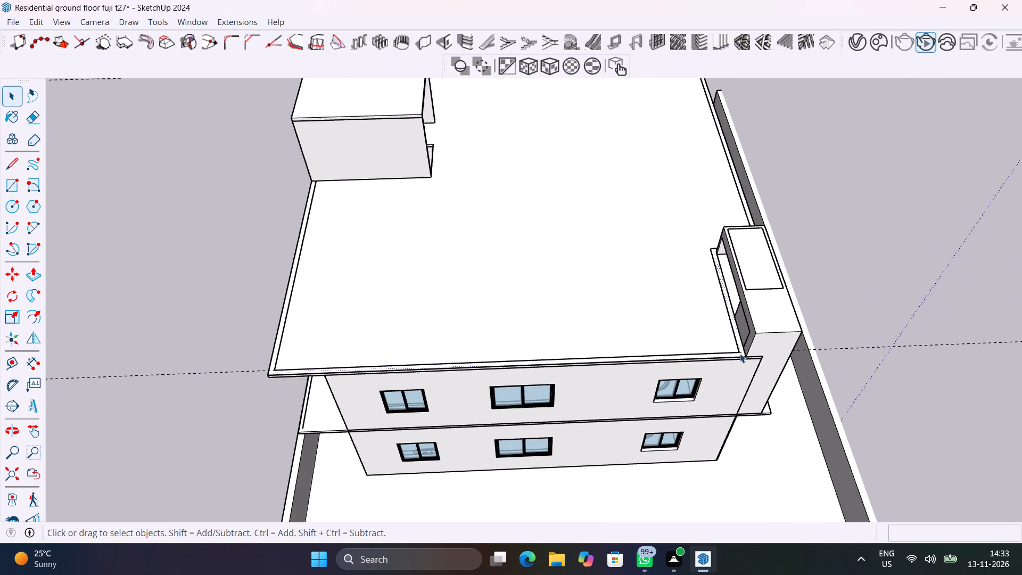
{"action": "scroll", "coordinate": [740, 354], "scroll_direction": "down", "scroll_amount": 1}
{"action": "scroll", "coordinate": [326, 376], "scroll_direction": "up", "scroll_amount": 6}
{"action": "scroll", "coordinate": [276, 364], "scroll_direction": "up", "scroll_amount": 5}
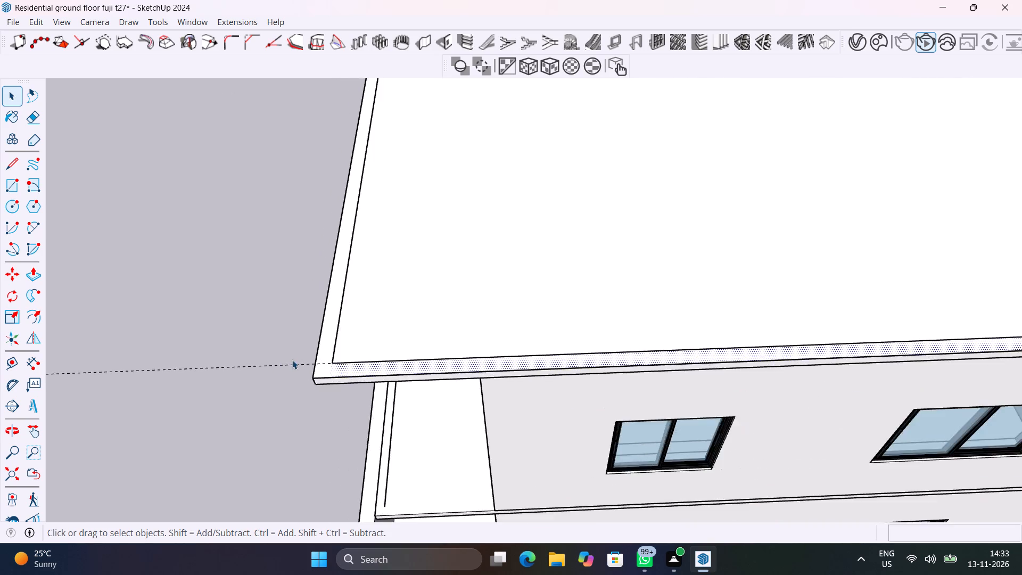
{"action": "scroll", "coordinate": [292, 360], "scroll_direction": "up", "scroll_amount": 5}
{"action": "scroll", "coordinate": [474, 393], "scroll_direction": "down", "scroll_amount": 5}
{"action": "left_click", "coordinate": [499, 402]}
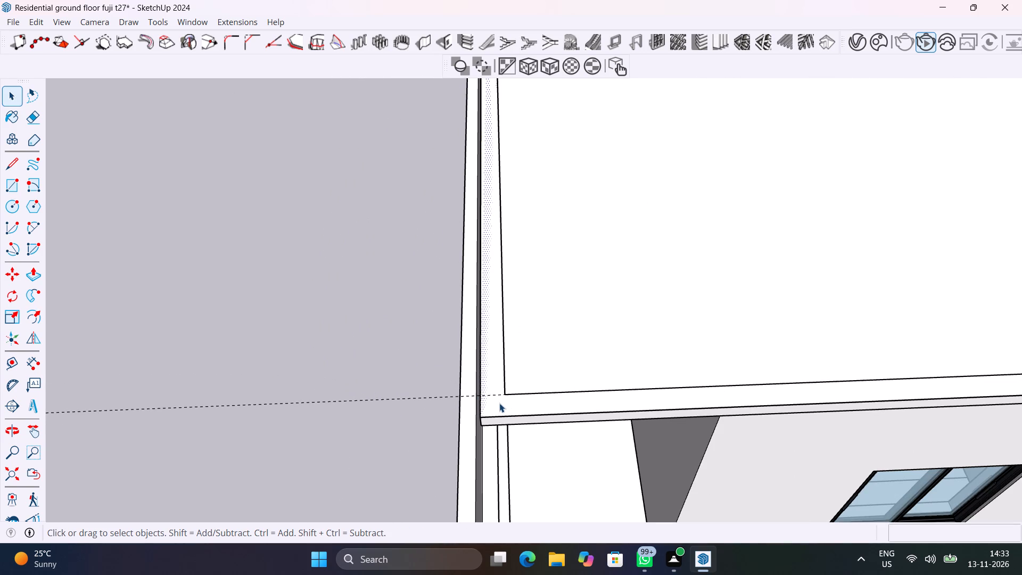
{"action": "double_click", "coordinate": [499, 402]}
{"action": "left_click", "coordinate": [505, 407]}
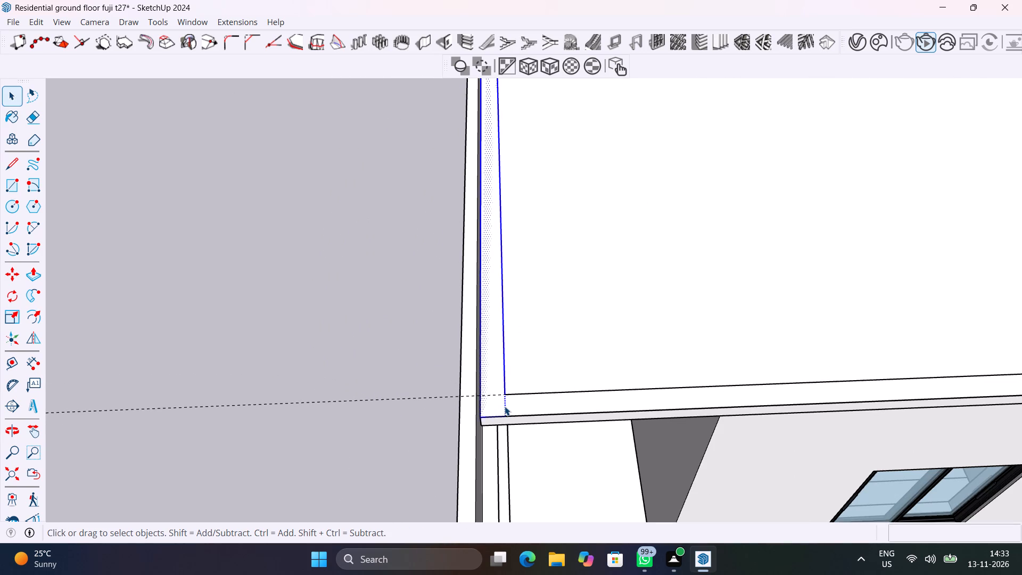
{"action": "key", "text": "Delete"}
{"action": "left_click", "coordinate": [505, 406]}
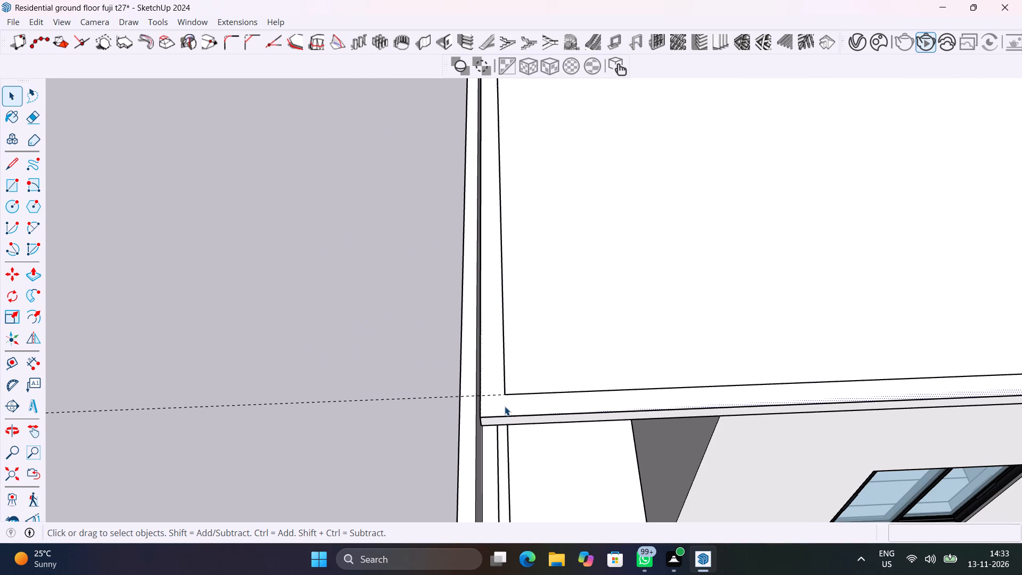
Select the joined roof edge strip with all its boundary edges and make it a group.
{"action": "left_click", "coordinate": [493, 401]}
{"action": "double_click", "coordinate": [493, 401]}
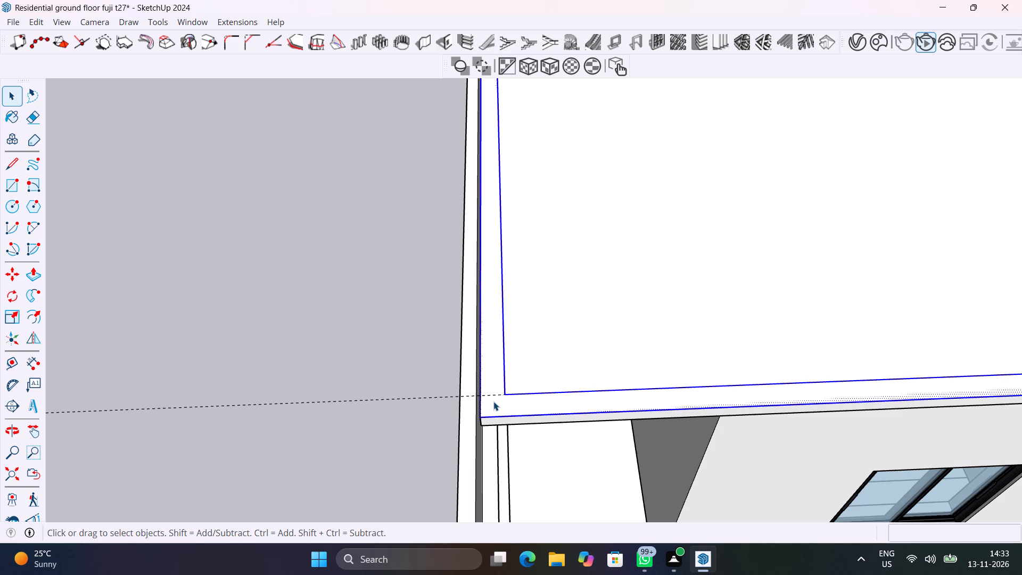
{"action": "double_click", "coordinate": [493, 401]}
{"action": "double_click", "coordinate": [493, 401]}
{"action": "scroll", "coordinate": [493, 401], "scroll_direction": "down", "scroll_amount": 14}
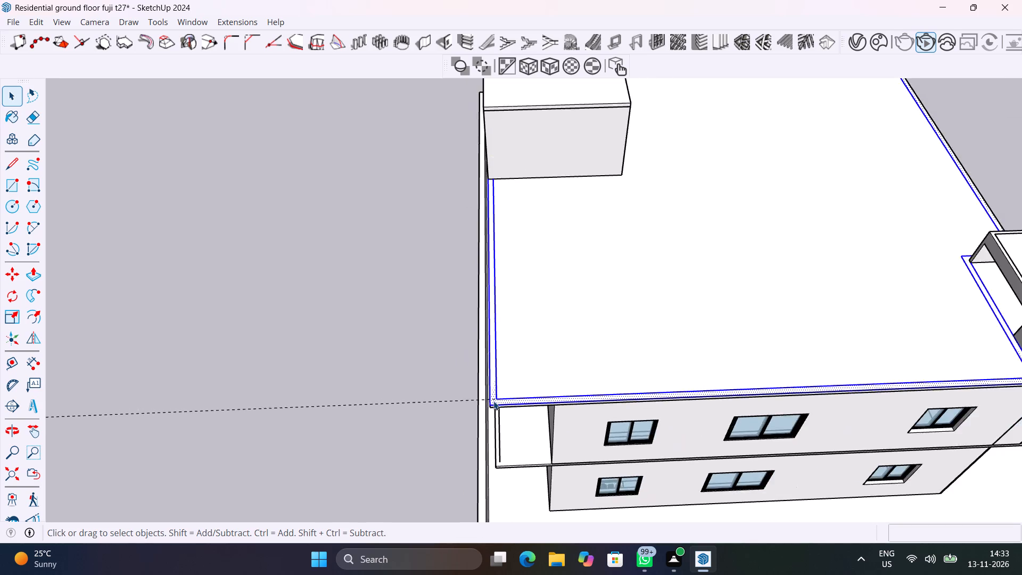
{"action": "scroll", "coordinate": [493, 401], "scroll_direction": "down", "scroll_amount": 3}
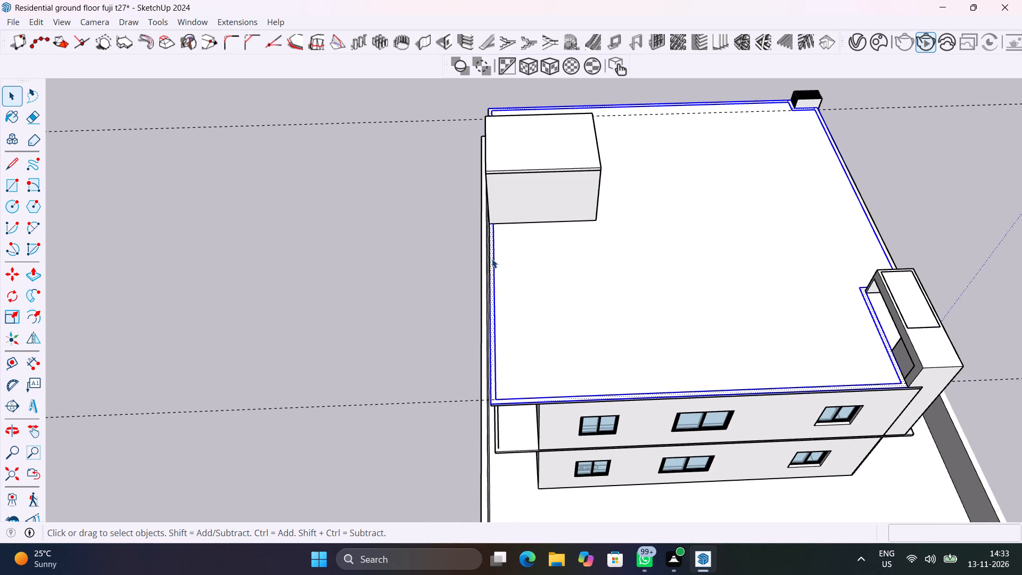
{"action": "middle_click_drag", "start_coordinate": [497, 260], "coordinate": [605, 311]}
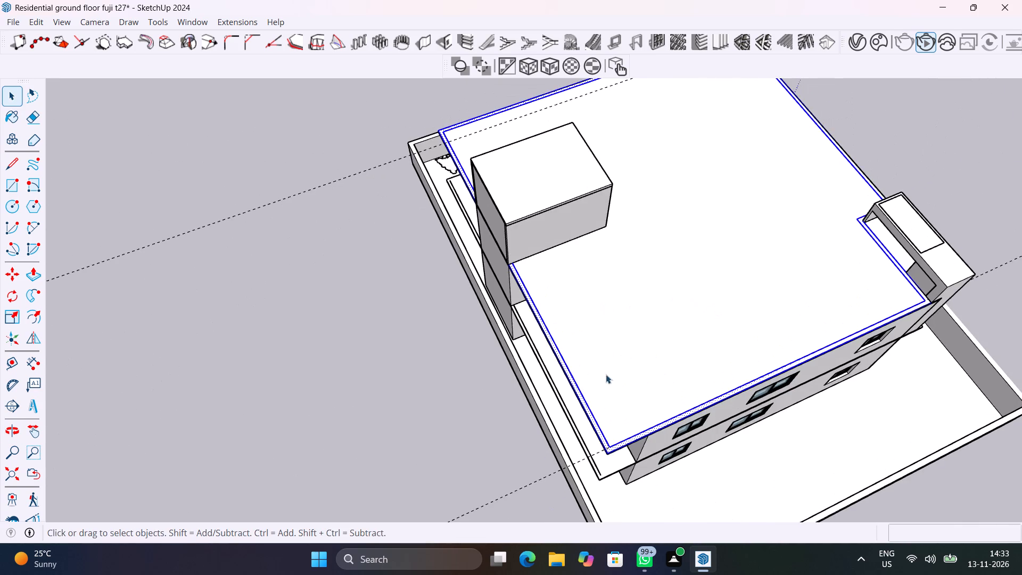
{"action": "scroll", "coordinate": [600, 428], "scroll_direction": "up", "scroll_amount": 14}
{"action": "right_click", "coordinate": [599, 459]}
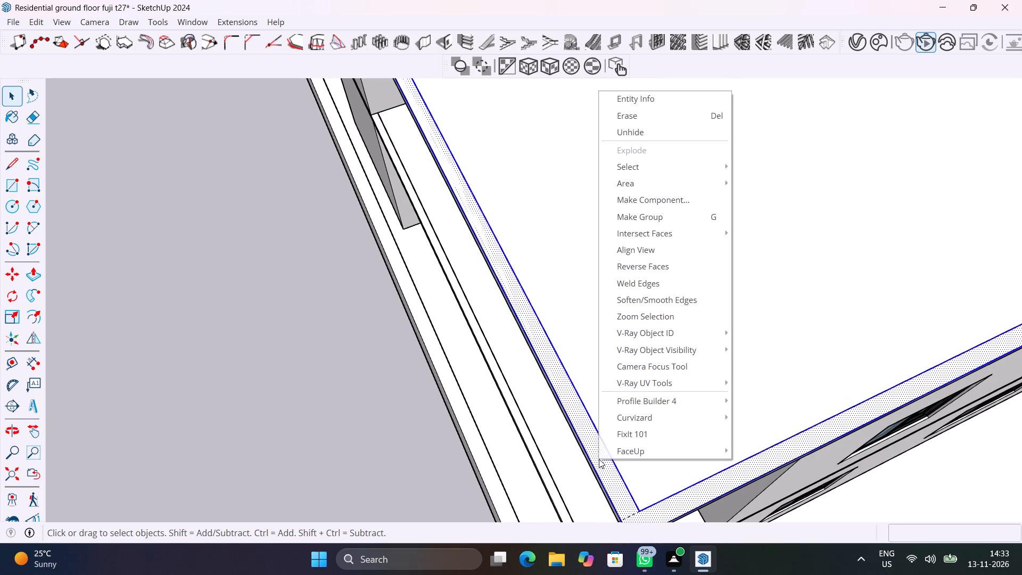
{"action": "left_click", "coordinate": [619, 219]}
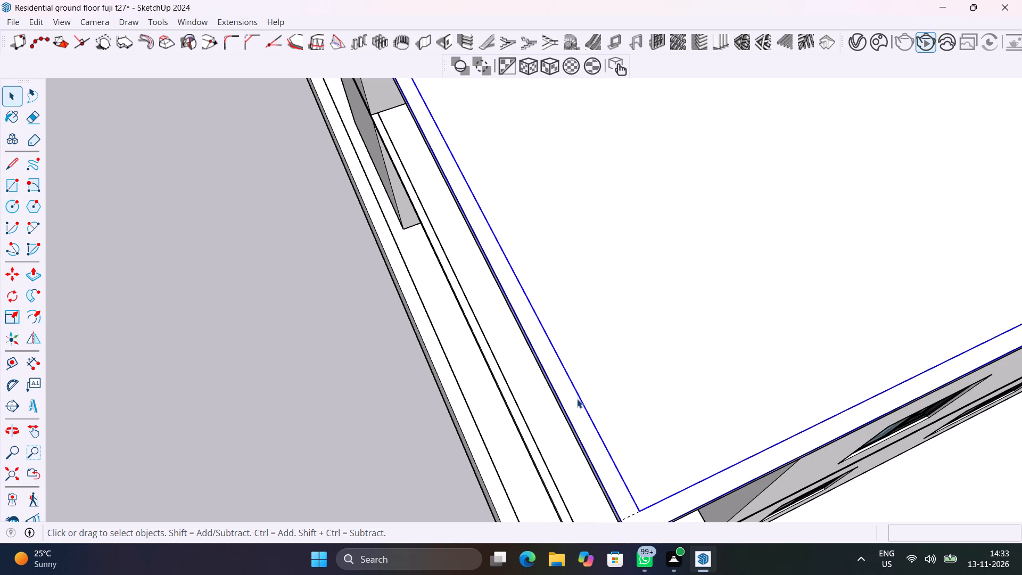
Open the edge-strip group, raise its face 1' with Push/Pull to form the roof parapet, and close the group.
{"action": "double_click", "coordinate": [578, 403]}
{"action": "left_click", "coordinate": [578, 404]}
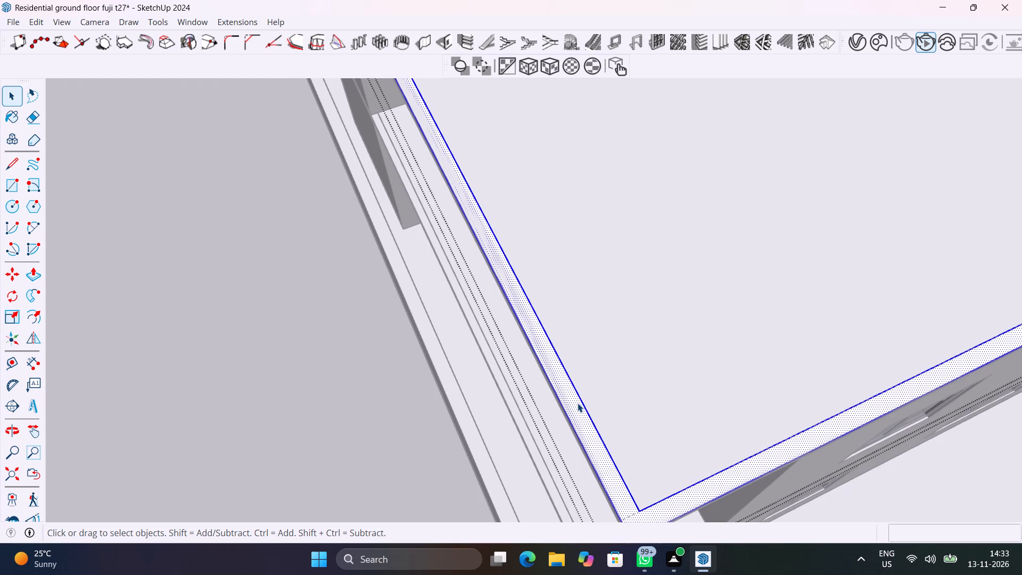
{"action": "key", "text": "p"}
{"action": "left_click", "coordinate": [578, 401]}
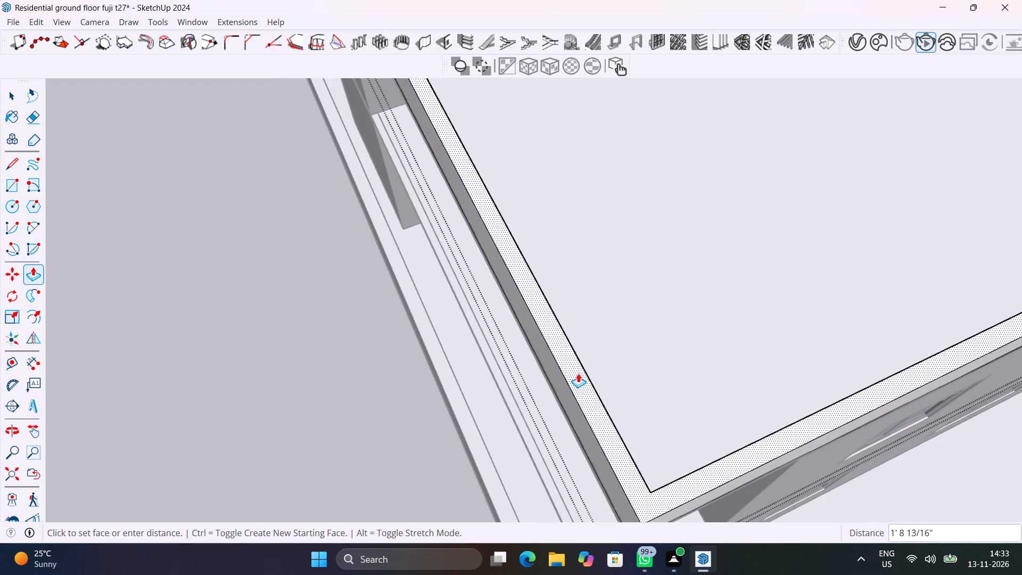
{"action": "key", "text": "1"}
{"action": "key", "text": "apostrophe"}
{"action": "key", "text": "Return"}
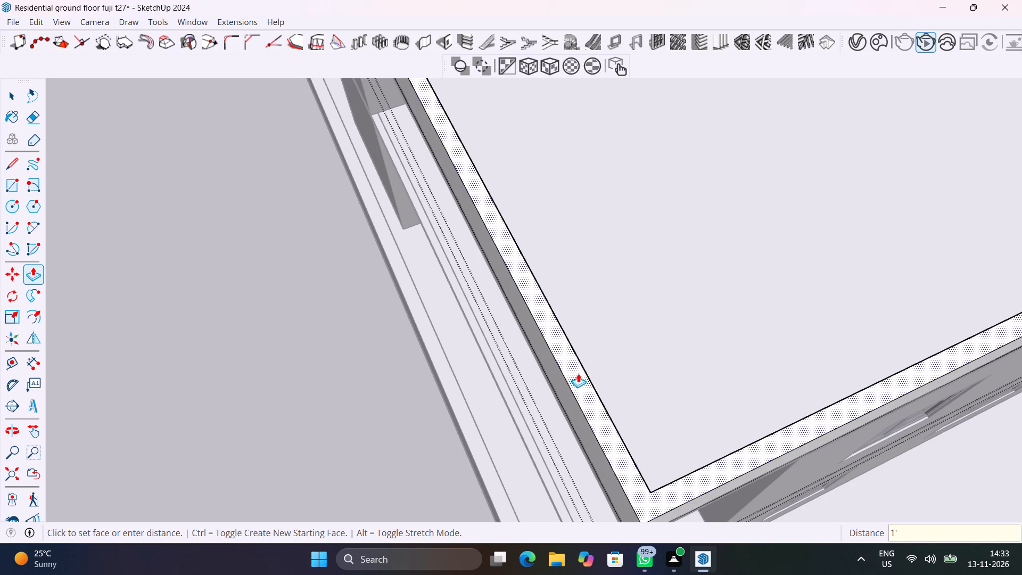
{"action": "scroll", "coordinate": [578, 373], "scroll_direction": "down", "scroll_amount": 20}
{"action": "scroll", "coordinate": [578, 373], "scroll_direction": "down", "scroll_amount": 8}
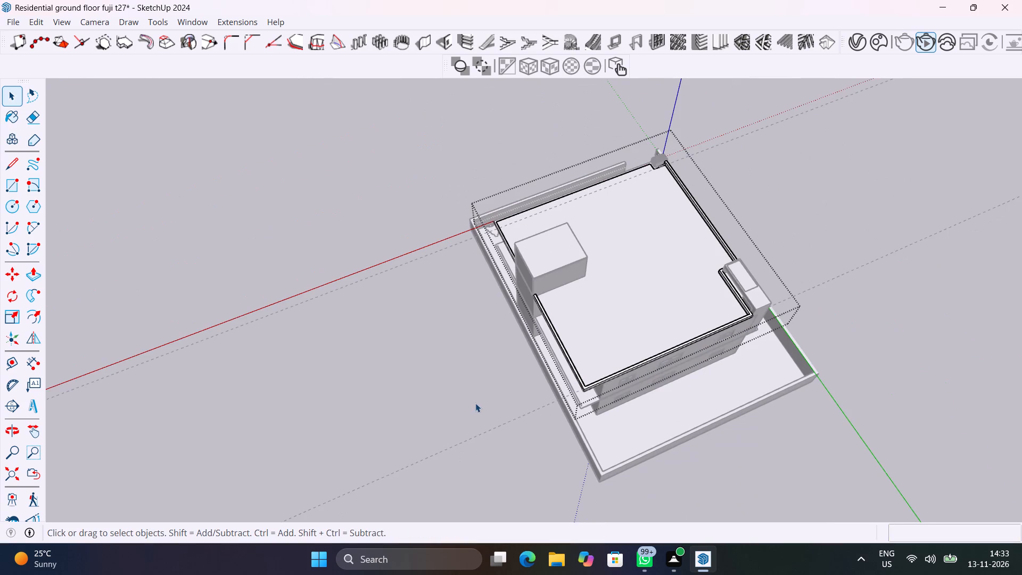
{"action": "key", "text": "space"}
{"action": "left_click", "coordinate": [452, 415]}
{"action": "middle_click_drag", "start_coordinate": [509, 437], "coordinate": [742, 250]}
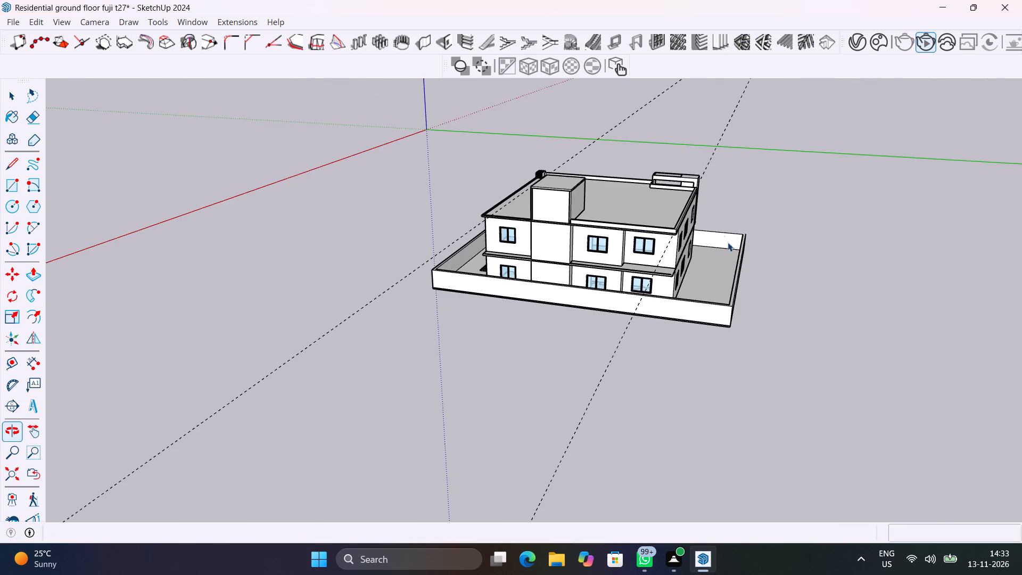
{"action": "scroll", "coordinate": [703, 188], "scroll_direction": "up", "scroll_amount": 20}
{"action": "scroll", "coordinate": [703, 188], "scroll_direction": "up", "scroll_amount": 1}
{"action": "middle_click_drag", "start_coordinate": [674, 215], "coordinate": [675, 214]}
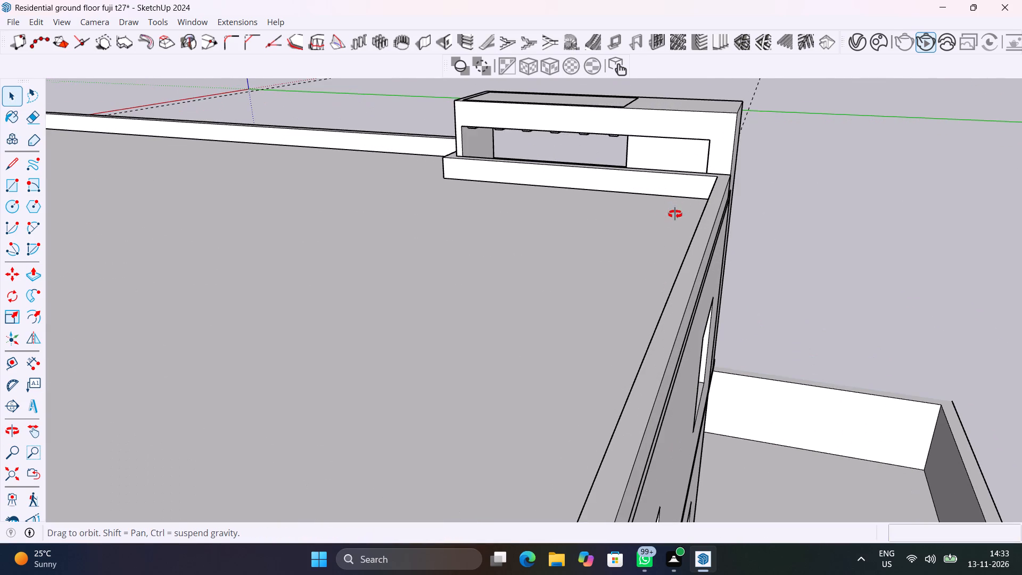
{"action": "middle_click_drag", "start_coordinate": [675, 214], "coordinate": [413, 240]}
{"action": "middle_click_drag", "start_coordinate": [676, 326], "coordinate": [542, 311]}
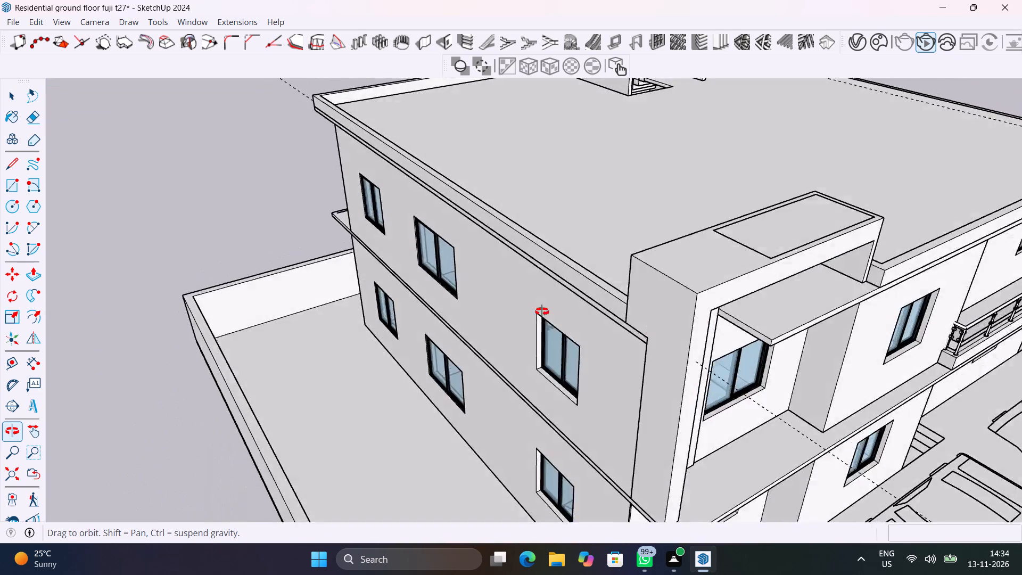
Review the raised parapet around the frame and front facade, and save the model.
{"action": "middle_click_drag", "start_coordinate": [542, 311], "coordinate": [657, 388]}
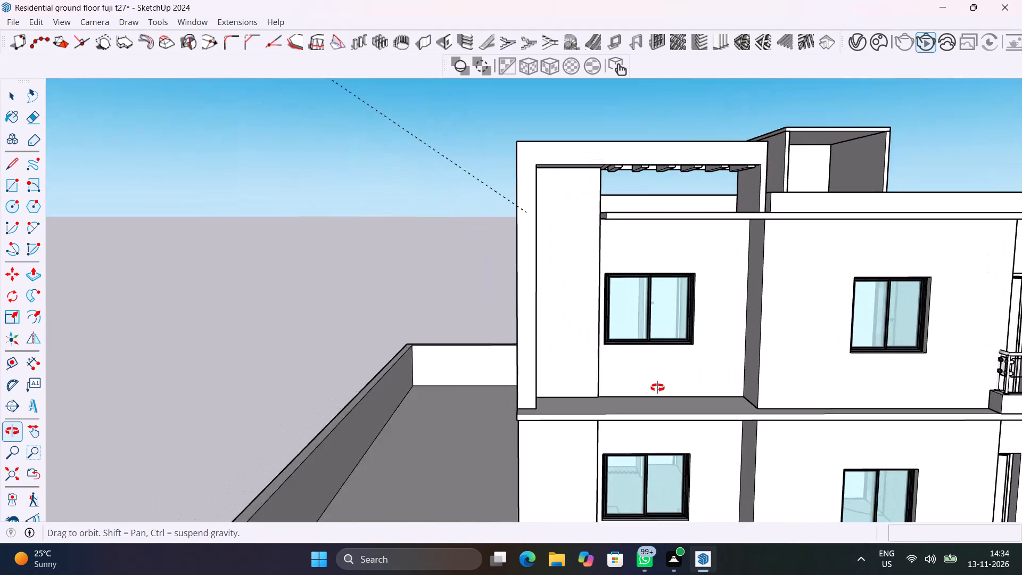
{"action": "middle_click_drag", "start_coordinate": [657, 388], "coordinate": [516, 463]}
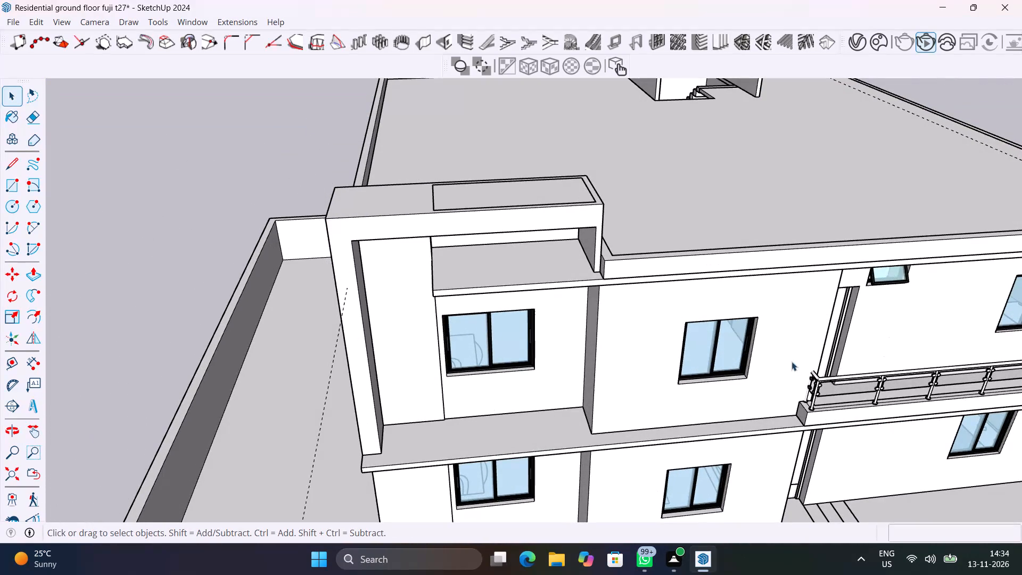
{"action": "middle_click_drag", "start_coordinate": [792, 359], "coordinate": [546, 326], "text": "shift"}
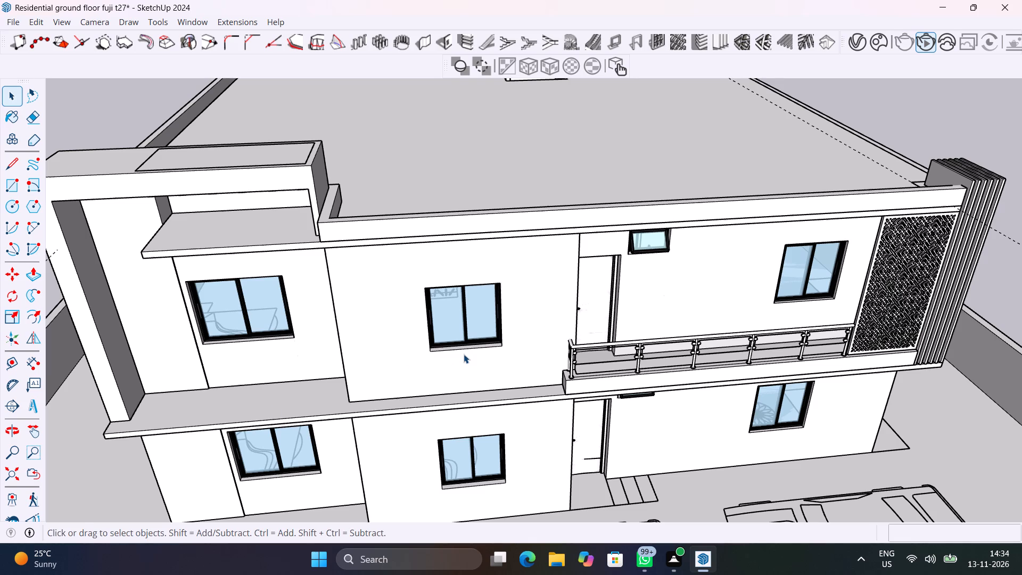
{"action": "scroll", "coordinate": [464, 354], "scroll_direction": "down", "scroll_amount": 12}
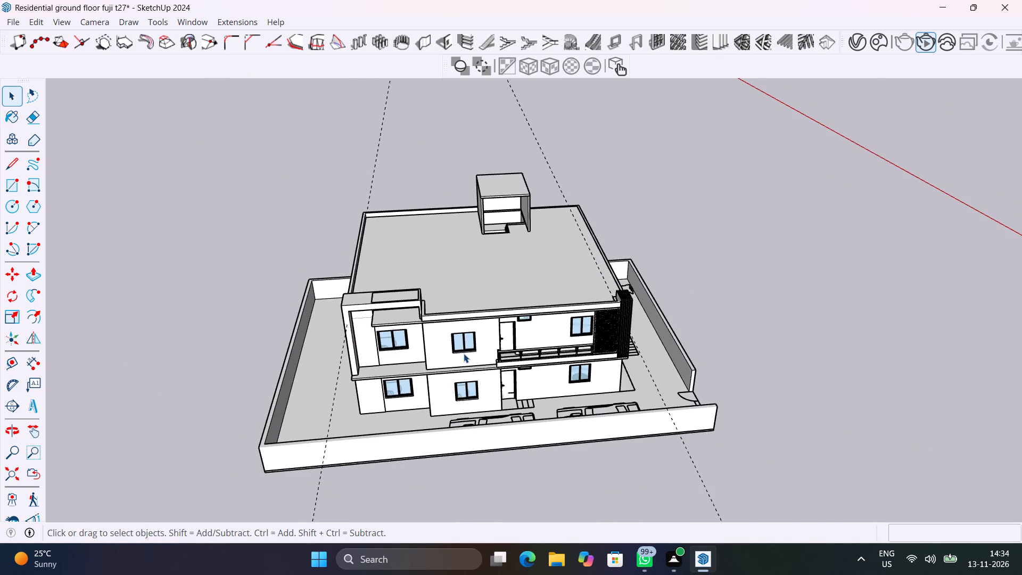
{"action": "key", "text": "ctrl+s"}
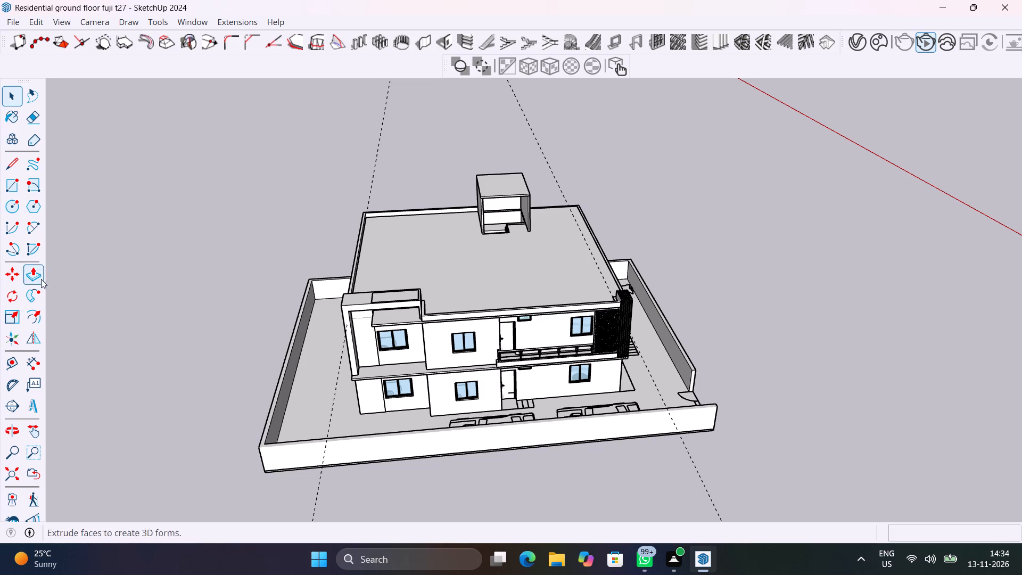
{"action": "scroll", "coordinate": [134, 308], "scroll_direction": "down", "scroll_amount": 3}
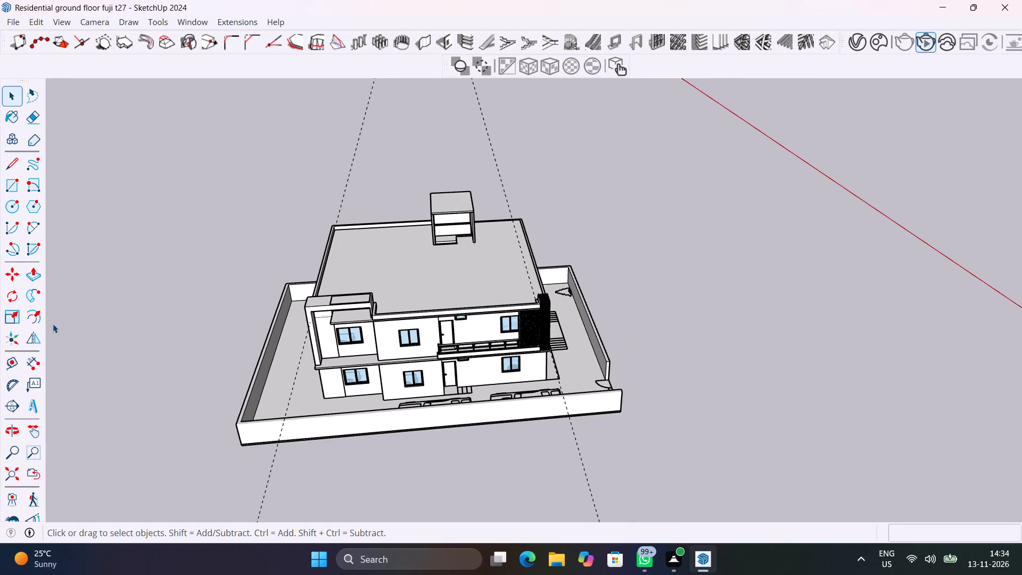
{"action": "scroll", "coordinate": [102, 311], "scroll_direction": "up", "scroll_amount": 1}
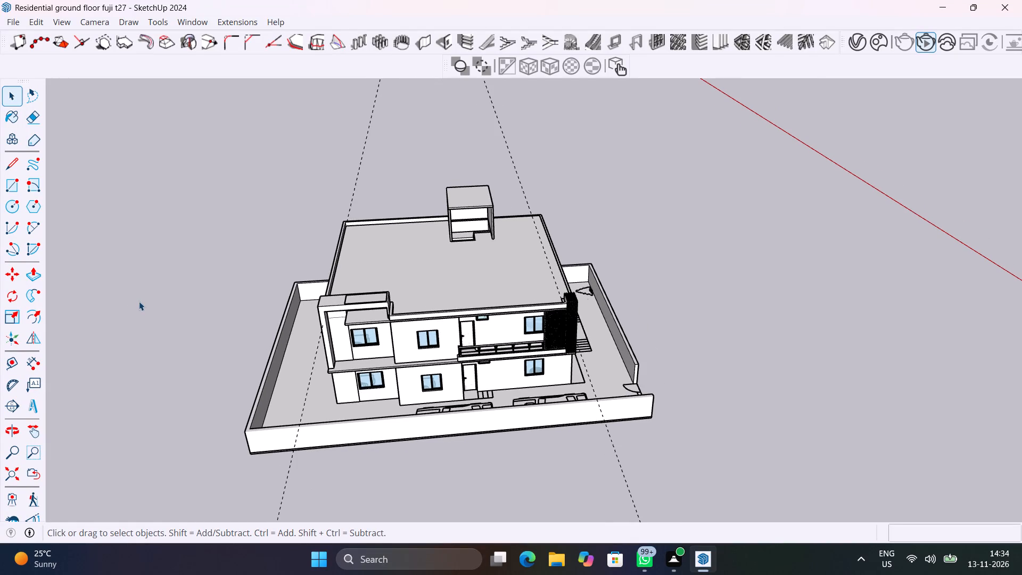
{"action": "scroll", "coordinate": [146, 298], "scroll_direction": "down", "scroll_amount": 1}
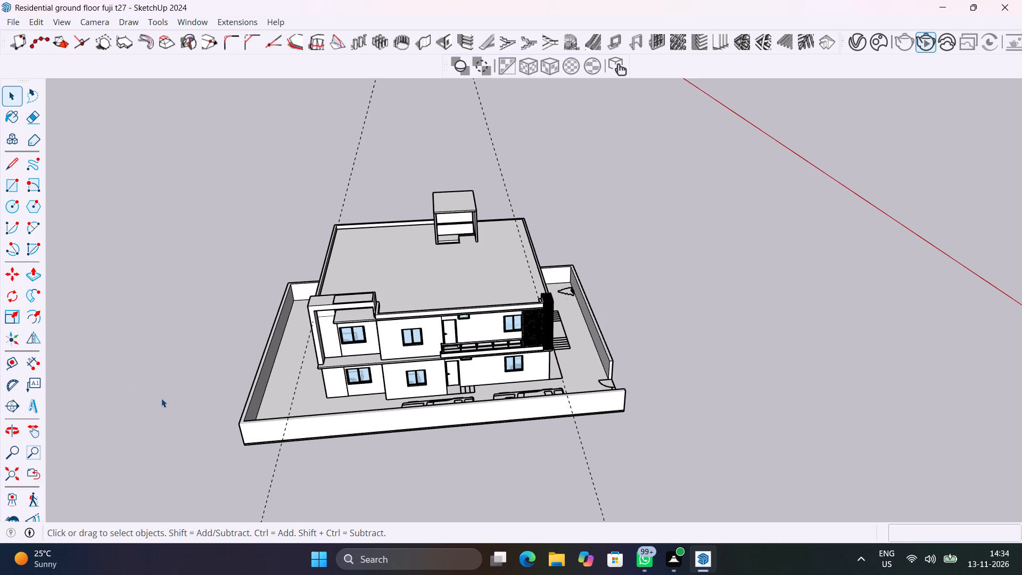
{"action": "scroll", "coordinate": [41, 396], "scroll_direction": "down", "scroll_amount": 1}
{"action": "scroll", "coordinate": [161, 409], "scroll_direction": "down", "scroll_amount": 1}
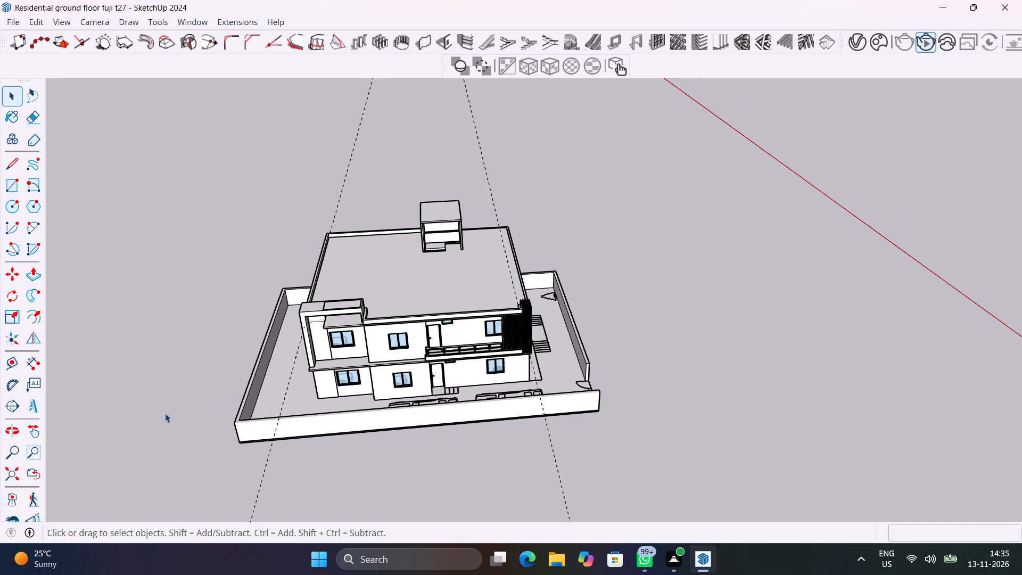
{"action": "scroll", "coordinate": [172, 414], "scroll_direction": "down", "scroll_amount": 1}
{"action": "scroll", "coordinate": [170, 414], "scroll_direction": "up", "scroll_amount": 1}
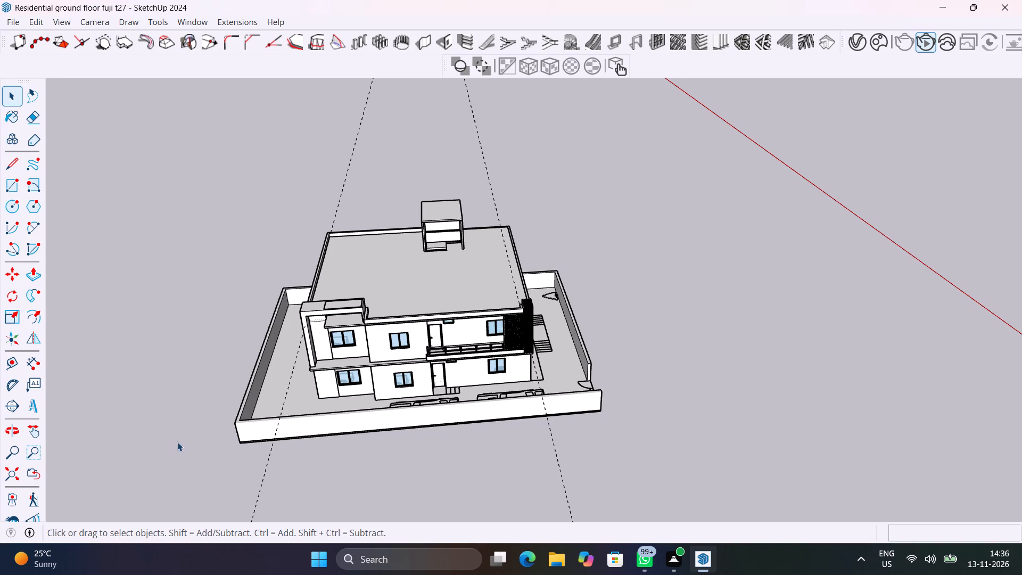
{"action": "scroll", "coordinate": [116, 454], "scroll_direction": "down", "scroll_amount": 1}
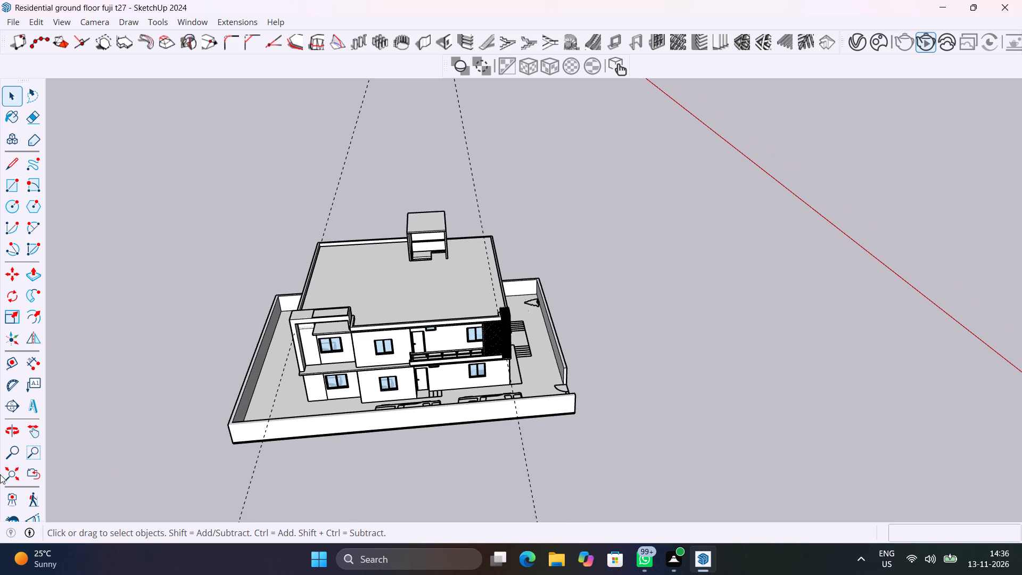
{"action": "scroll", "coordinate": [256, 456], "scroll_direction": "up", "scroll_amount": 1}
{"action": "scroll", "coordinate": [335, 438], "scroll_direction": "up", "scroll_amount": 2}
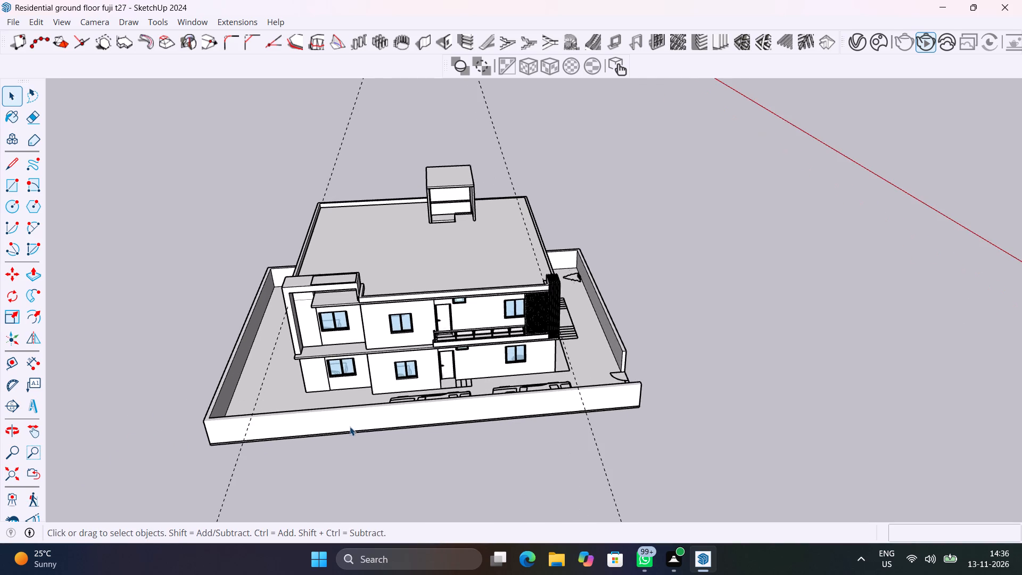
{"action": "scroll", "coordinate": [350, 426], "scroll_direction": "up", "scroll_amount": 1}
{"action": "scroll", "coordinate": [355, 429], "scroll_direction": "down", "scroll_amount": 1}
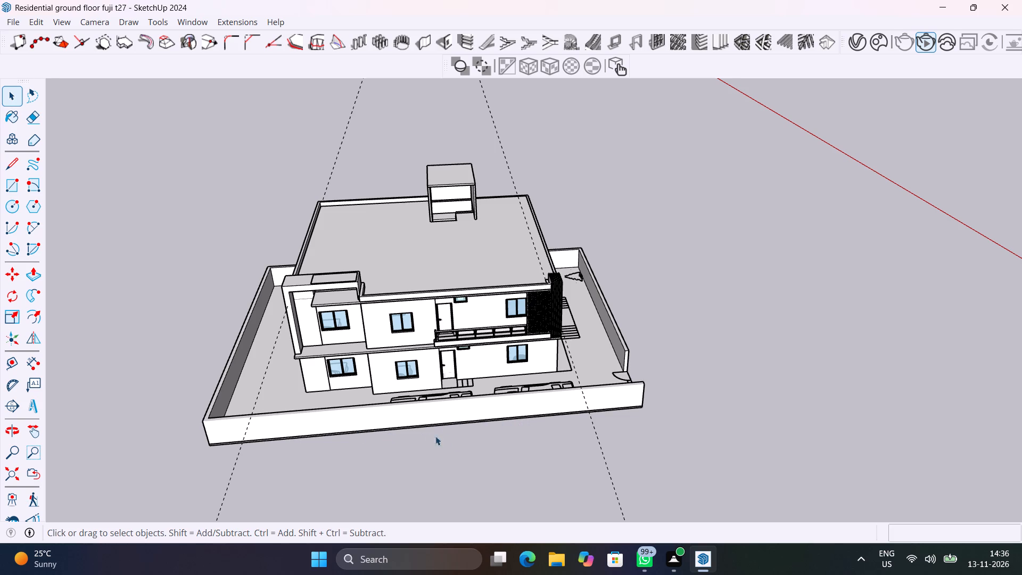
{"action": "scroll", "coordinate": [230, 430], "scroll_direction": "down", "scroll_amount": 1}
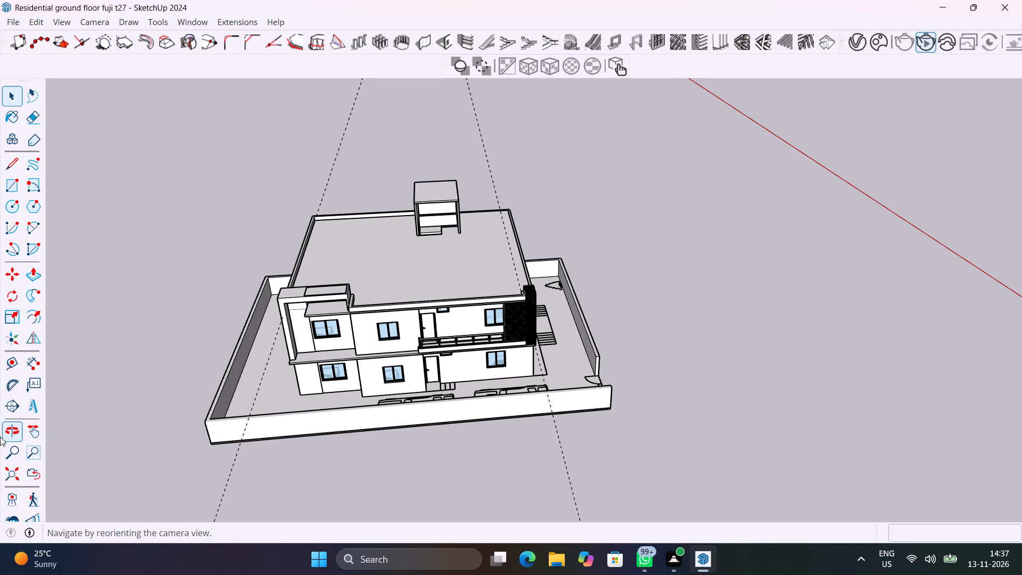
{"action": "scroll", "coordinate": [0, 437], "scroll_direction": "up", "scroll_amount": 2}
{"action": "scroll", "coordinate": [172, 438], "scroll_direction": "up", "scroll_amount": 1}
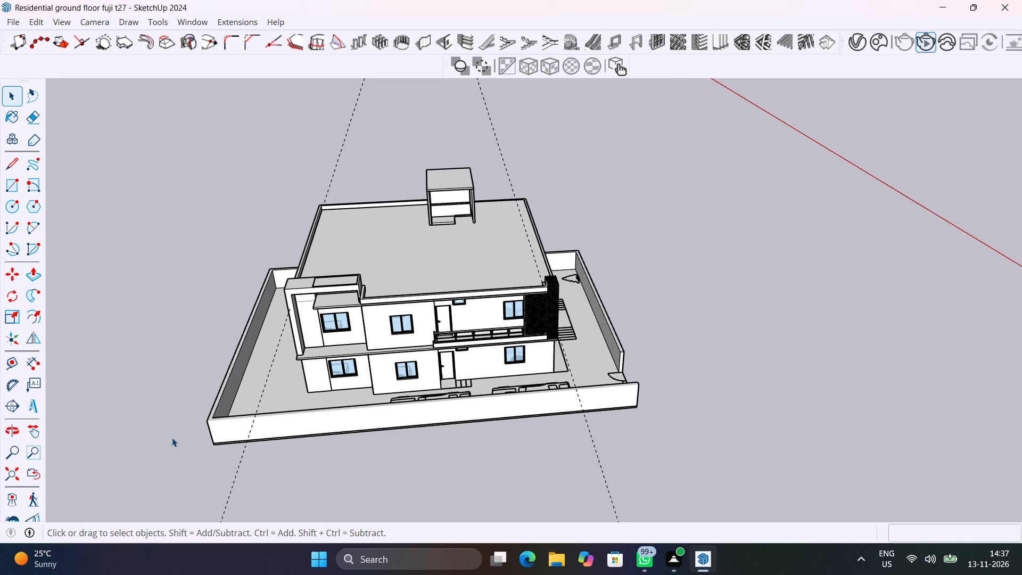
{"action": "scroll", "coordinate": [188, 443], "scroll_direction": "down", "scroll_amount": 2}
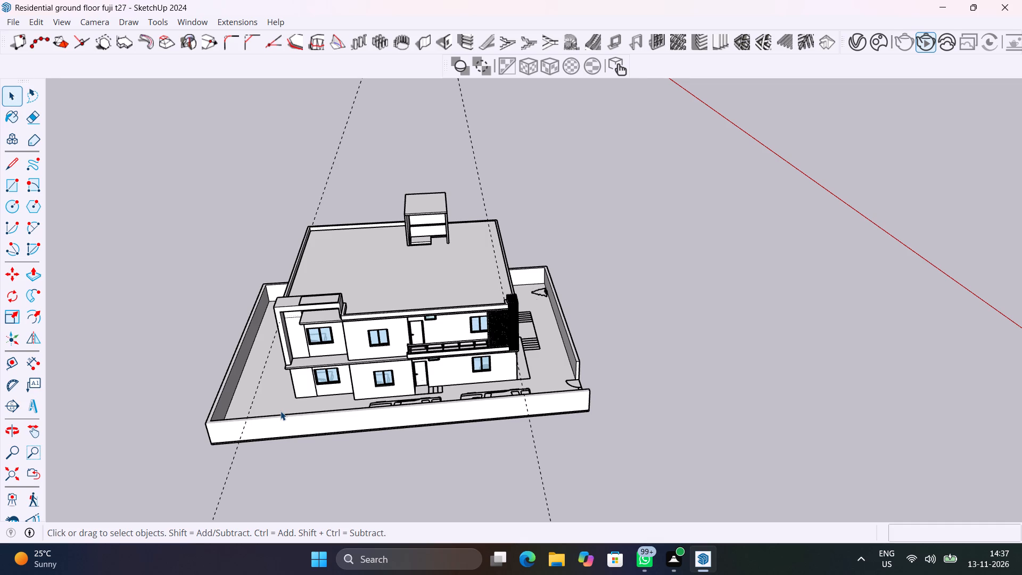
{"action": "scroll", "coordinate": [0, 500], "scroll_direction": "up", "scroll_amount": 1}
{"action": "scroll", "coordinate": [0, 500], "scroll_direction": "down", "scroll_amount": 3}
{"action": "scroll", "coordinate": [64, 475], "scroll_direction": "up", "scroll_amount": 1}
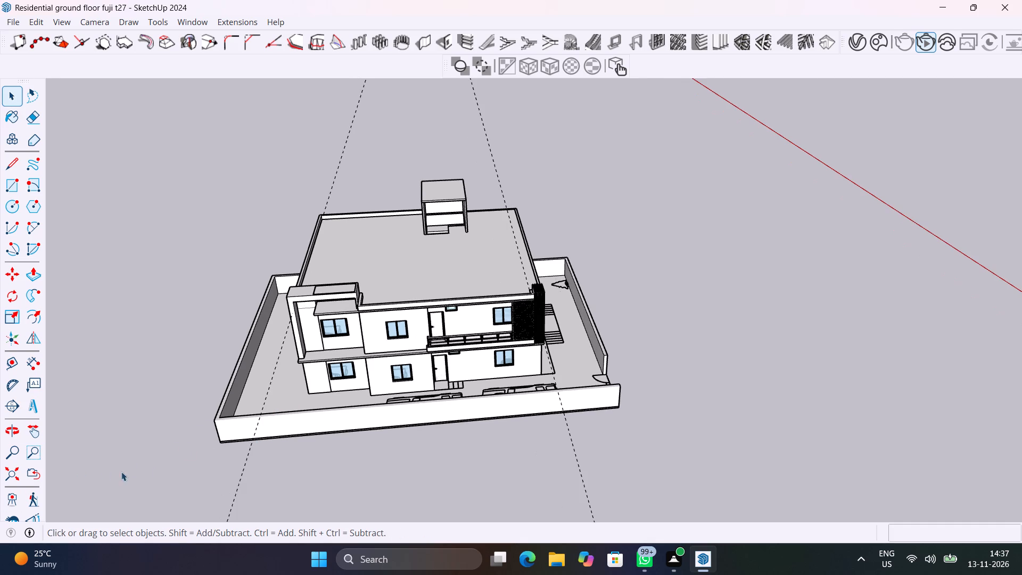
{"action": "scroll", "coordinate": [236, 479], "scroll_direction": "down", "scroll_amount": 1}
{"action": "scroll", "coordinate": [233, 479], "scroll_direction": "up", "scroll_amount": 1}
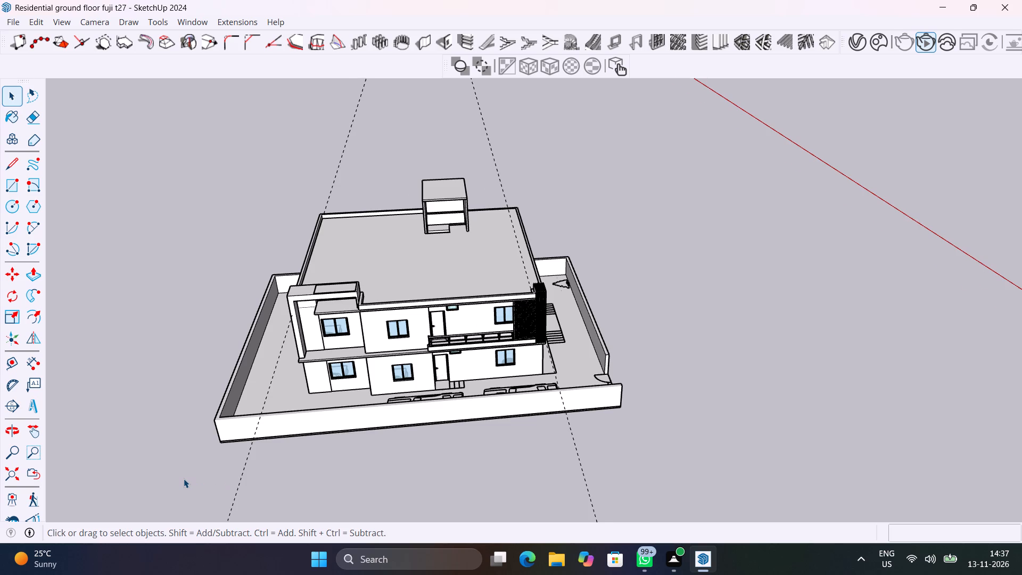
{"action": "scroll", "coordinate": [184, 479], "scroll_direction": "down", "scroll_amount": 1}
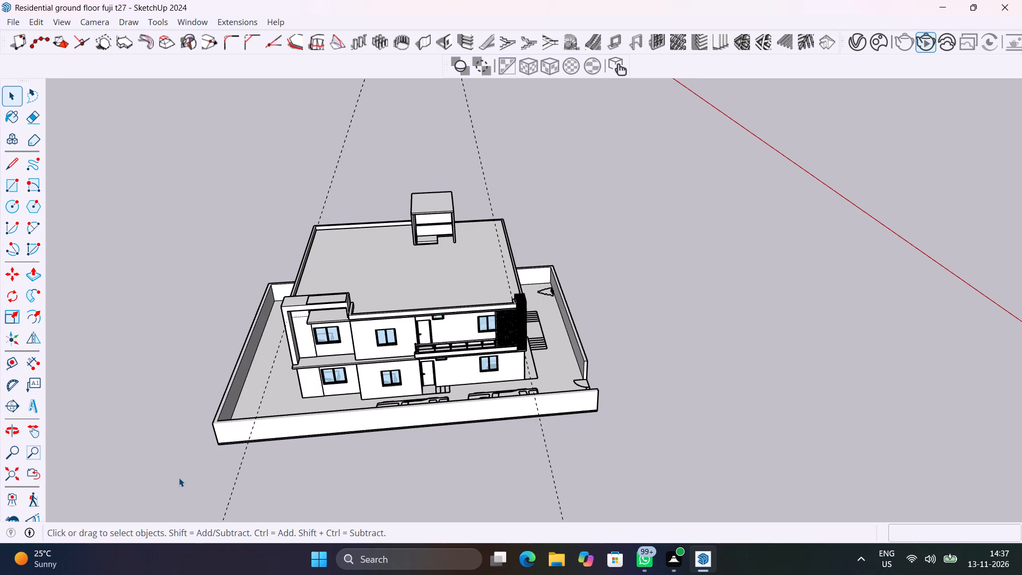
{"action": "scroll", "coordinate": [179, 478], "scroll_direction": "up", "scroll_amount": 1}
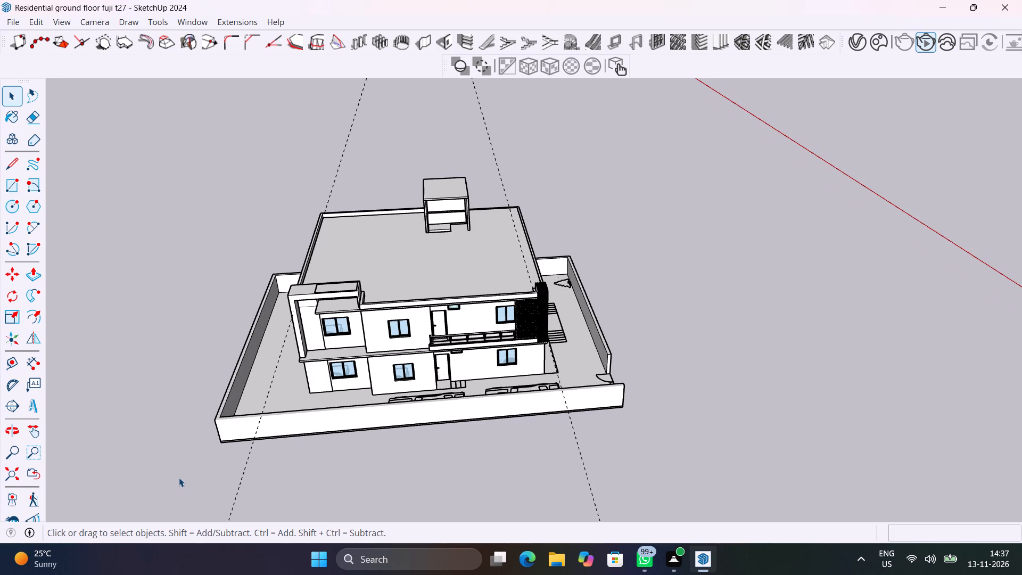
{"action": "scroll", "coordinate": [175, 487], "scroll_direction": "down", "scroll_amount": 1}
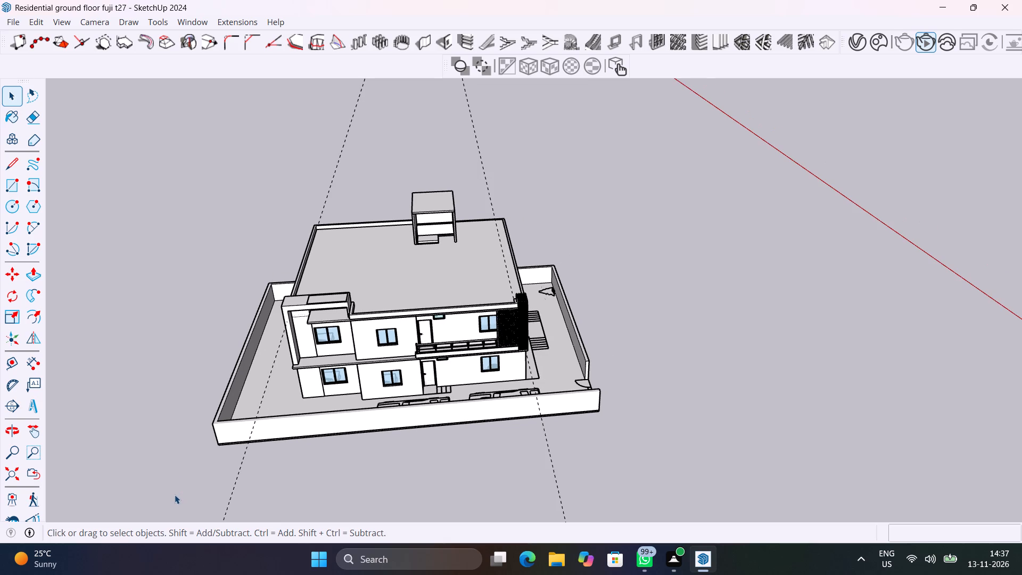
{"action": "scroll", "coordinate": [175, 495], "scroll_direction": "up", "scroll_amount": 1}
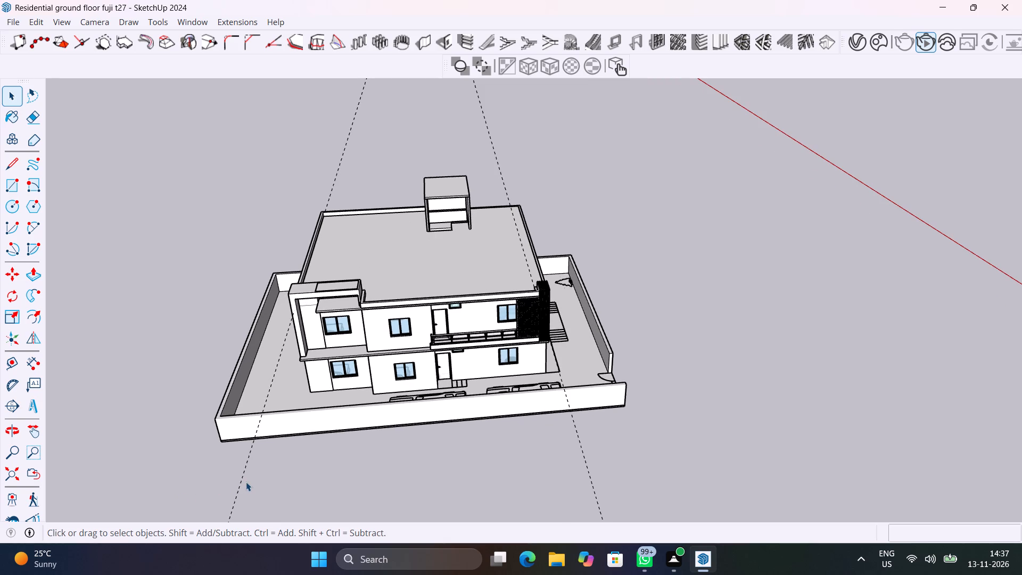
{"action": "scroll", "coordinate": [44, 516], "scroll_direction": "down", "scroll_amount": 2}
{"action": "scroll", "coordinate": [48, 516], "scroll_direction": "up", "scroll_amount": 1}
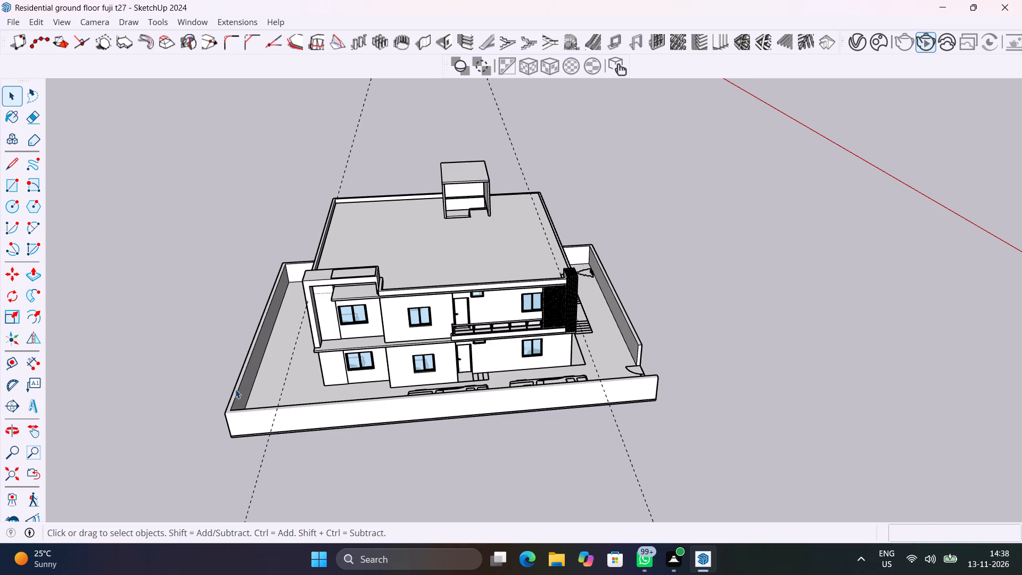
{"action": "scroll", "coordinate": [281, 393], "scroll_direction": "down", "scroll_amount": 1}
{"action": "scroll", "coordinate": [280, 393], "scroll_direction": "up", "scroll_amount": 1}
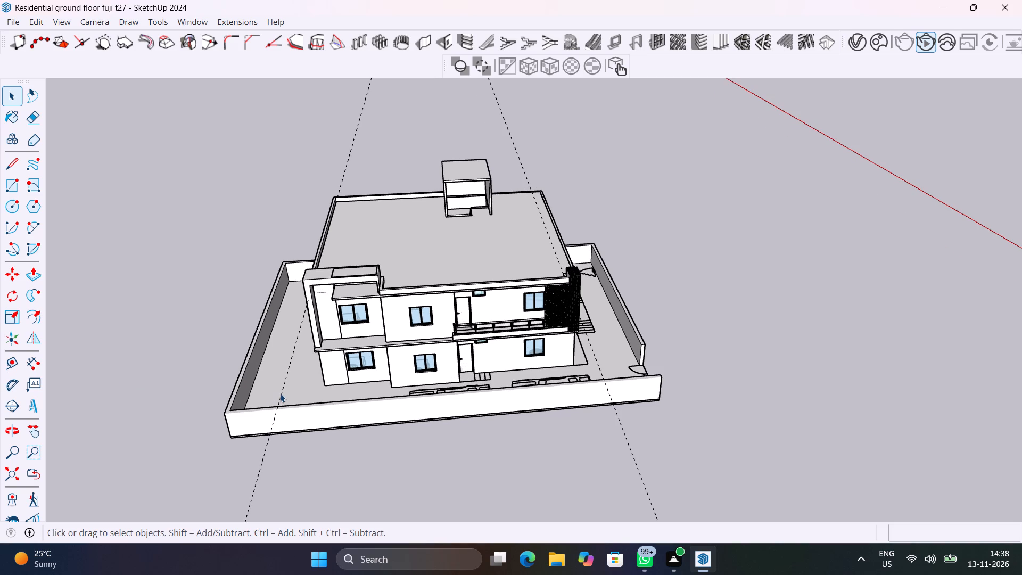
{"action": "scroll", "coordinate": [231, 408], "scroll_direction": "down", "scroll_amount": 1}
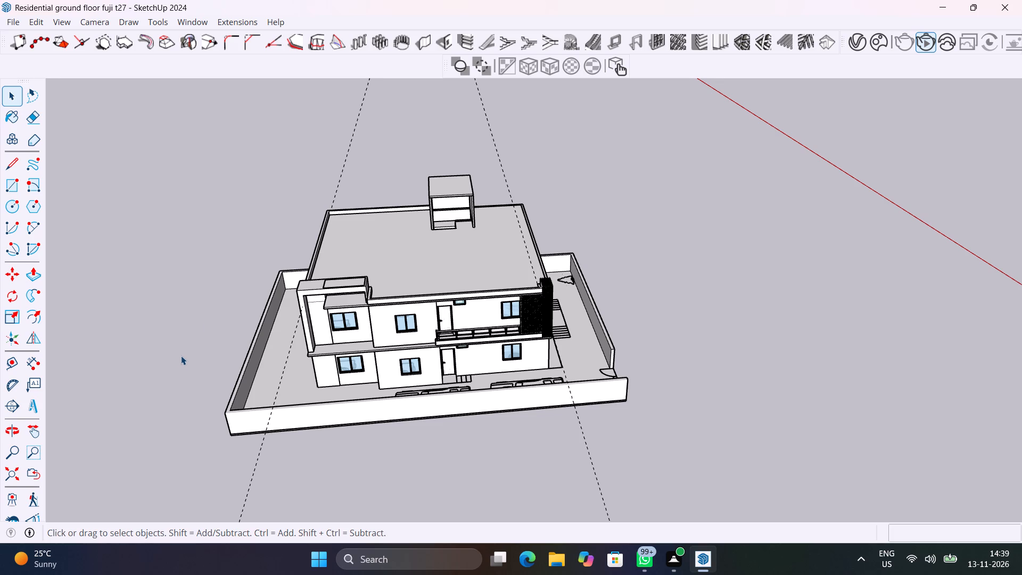
Examine the patterned screen and the roof corner behind the vertical fins, where the front parapet meets the flat side edge.
{"action": "scroll", "coordinate": [571, 315], "scroll_direction": "up", "scroll_amount": 6}
{"action": "scroll", "coordinate": [469, 295], "scroll_direction": "up", "scroll_amount": 7}
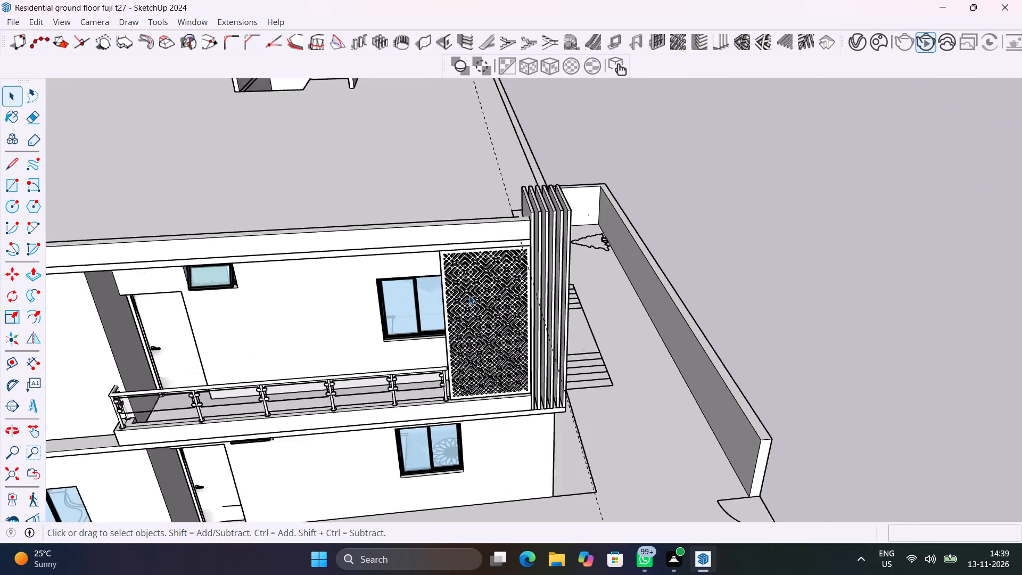
{"action": "scroll", "coordinate": [469, 295], "scroll_direction": "up", "scroll_amount": 3}
{"action": "middle_click_drag", "start_coordinate": [469, 297], "coordinate": [590, 276]}
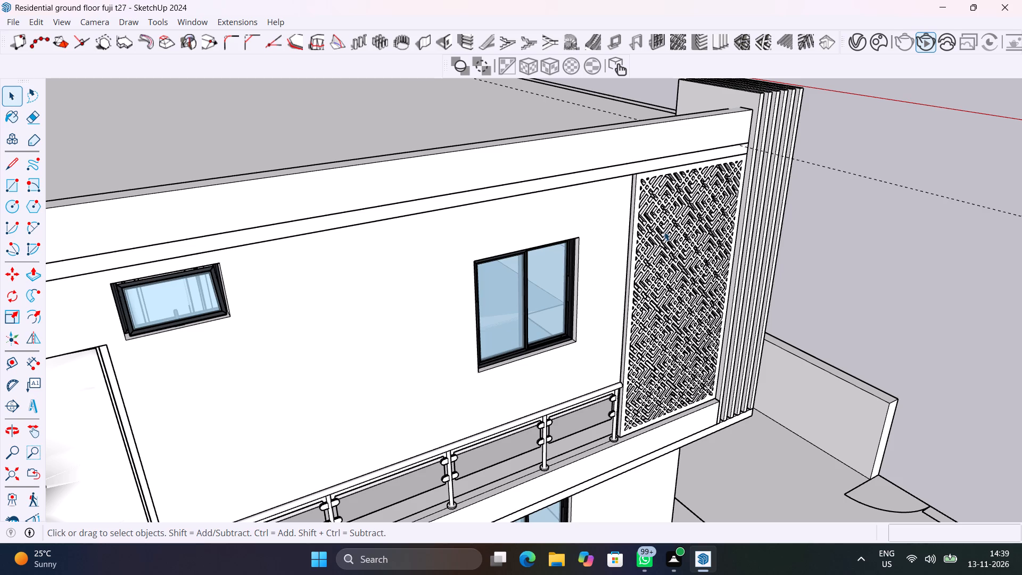
{"action": "scroll", "coordinate": [777, 150], "scroll_direction": "up", "scroll_amount": 1}
{"action": "middle_click_drag", "start_coordinate": [777, 151], "coordinate": [782, 251]}
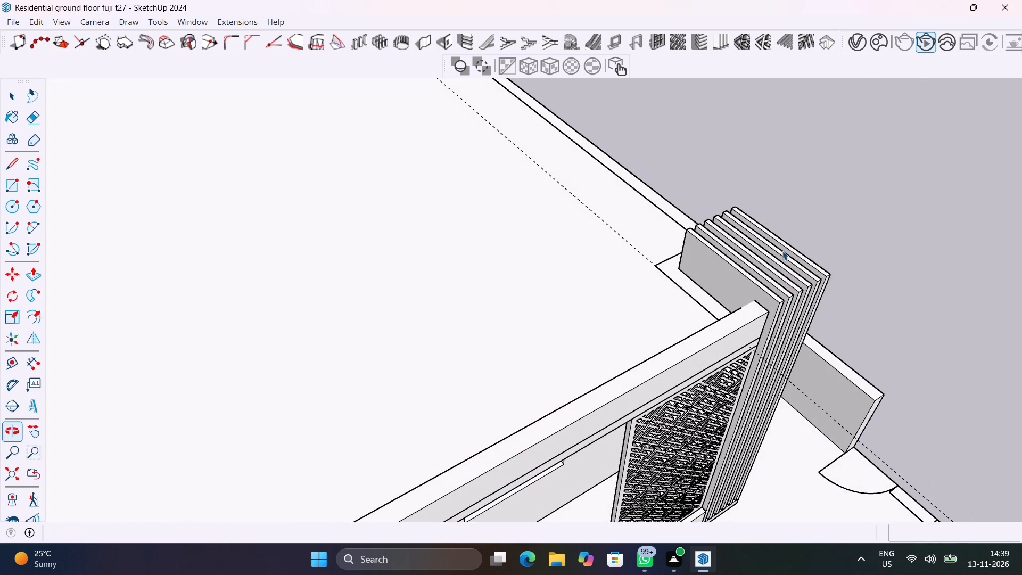
{"action": "scroll", "coordinate": [663, 258], "scroll_direction": "down", "scroll_amount": 15}
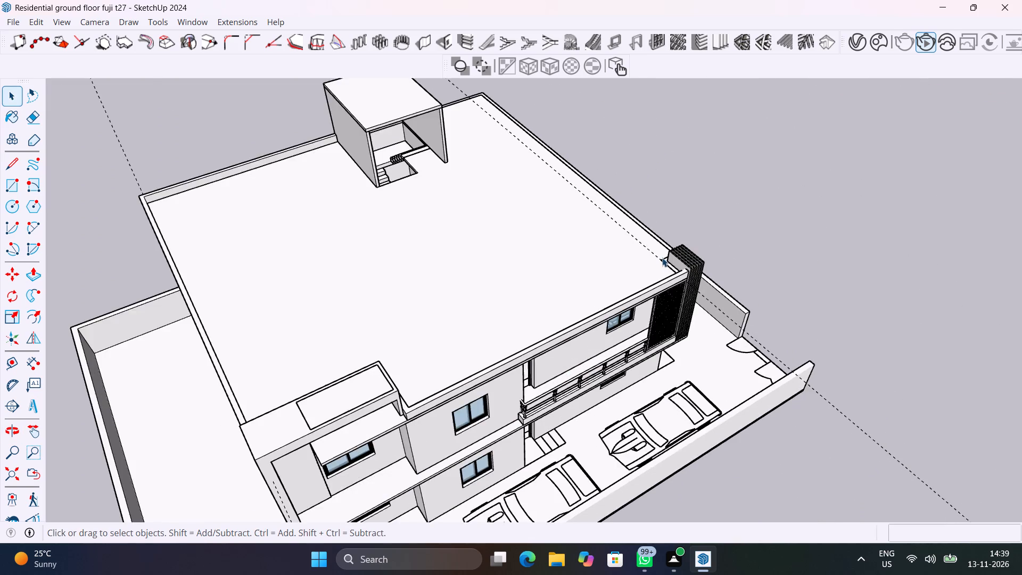
{"action": "scroll", "coordinate": [662, 258], "scroll_direction": "down", "scroll_amount": 1}
{"action": "scroll", "coordinate": [662, 258], "scroll_direction": "up", "scroll_amount": 4}
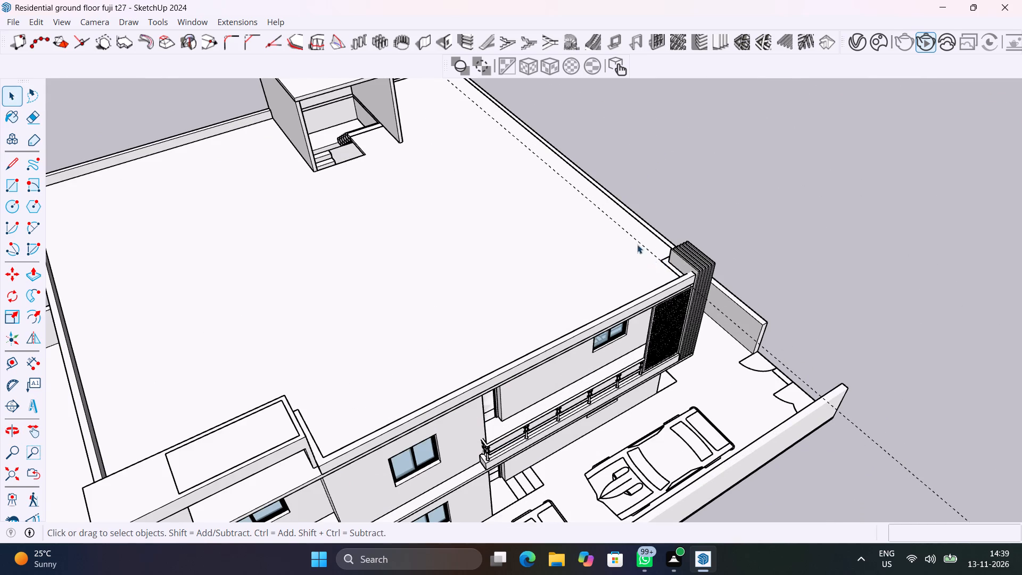
{"action": "scroll", "coordinate": [669, 257], "scroll_direction": "up", "scroll_amount": 9}
{"action": "middle_click_drag", "start_coordinate": [661, 298], "coordinate": [843, 344]}
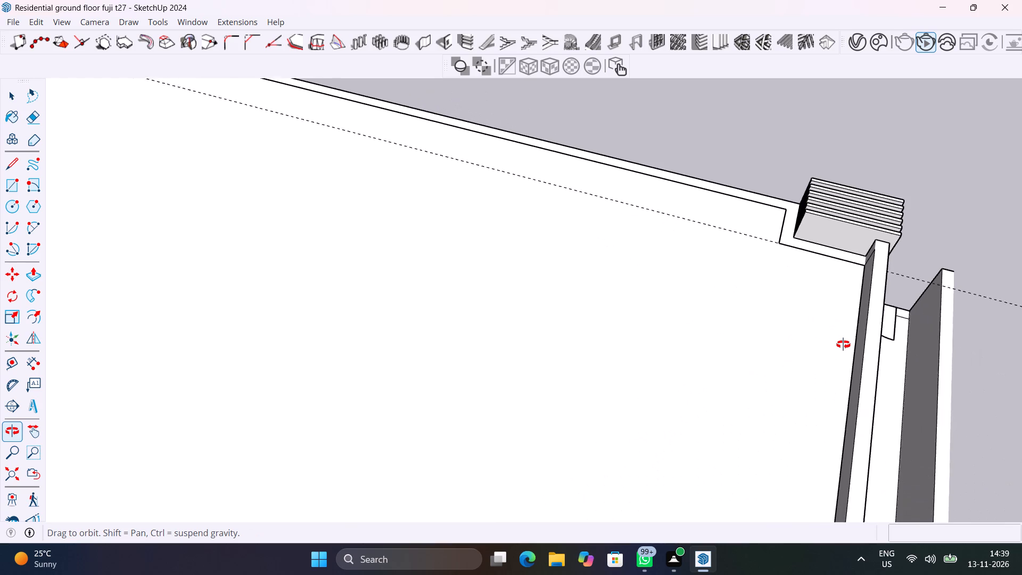
{"action": "middle_click_drag", "start_coordinate": [843, 344], "coordinate": [927, 445]}
{"action": "scroll", "coordinate": [817, 193], "scroll_direction": "up", "scroll_amount": 6}
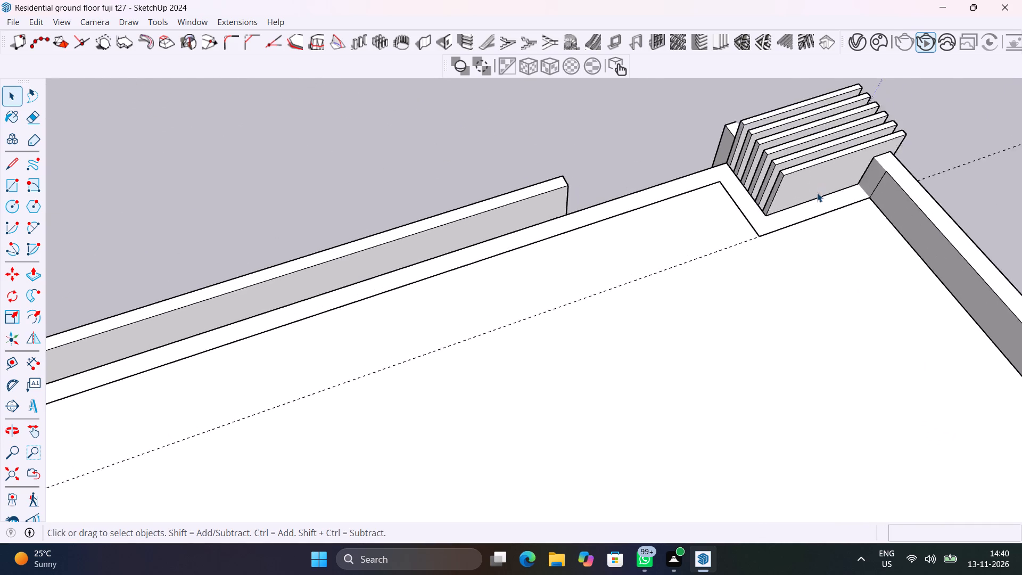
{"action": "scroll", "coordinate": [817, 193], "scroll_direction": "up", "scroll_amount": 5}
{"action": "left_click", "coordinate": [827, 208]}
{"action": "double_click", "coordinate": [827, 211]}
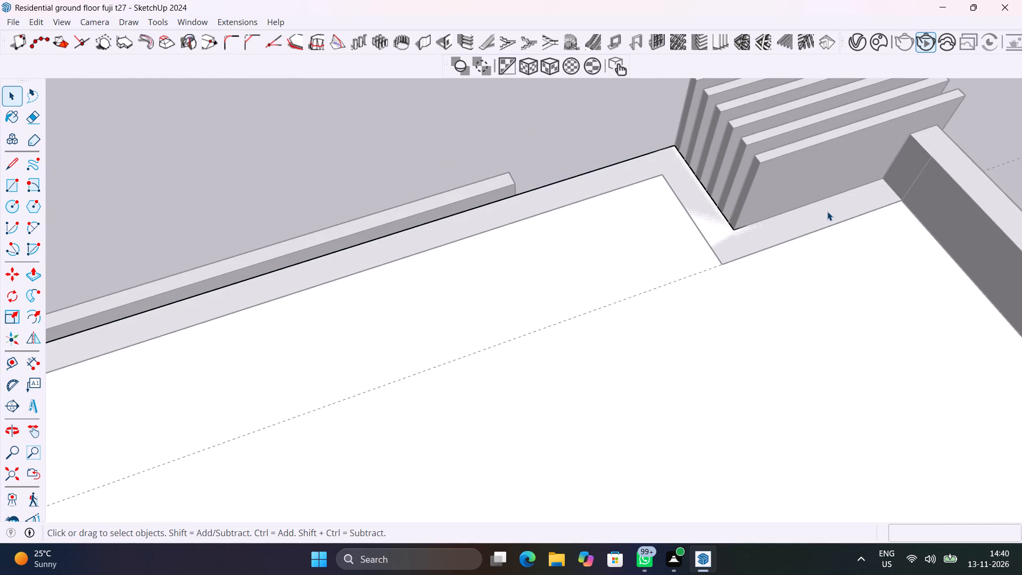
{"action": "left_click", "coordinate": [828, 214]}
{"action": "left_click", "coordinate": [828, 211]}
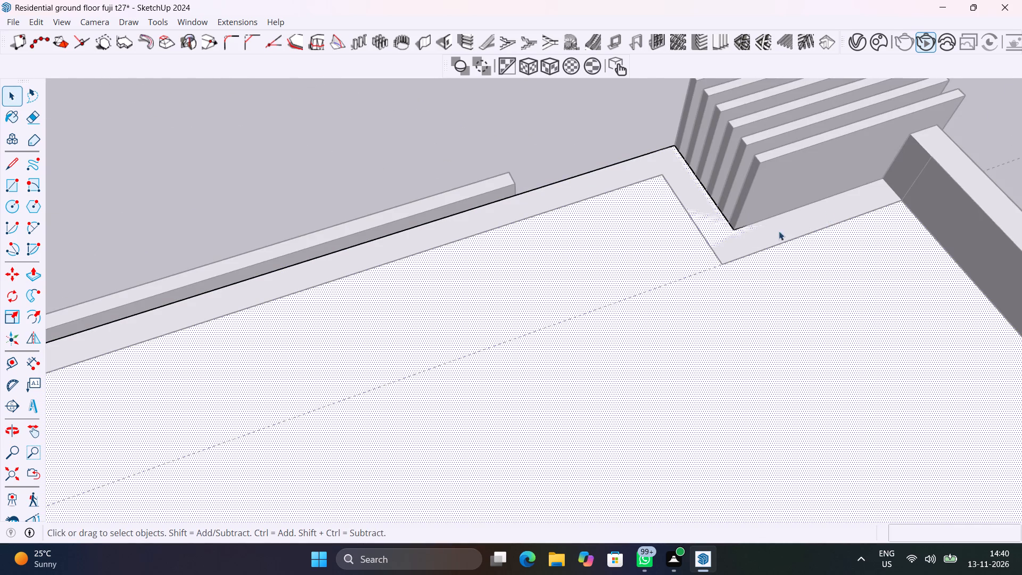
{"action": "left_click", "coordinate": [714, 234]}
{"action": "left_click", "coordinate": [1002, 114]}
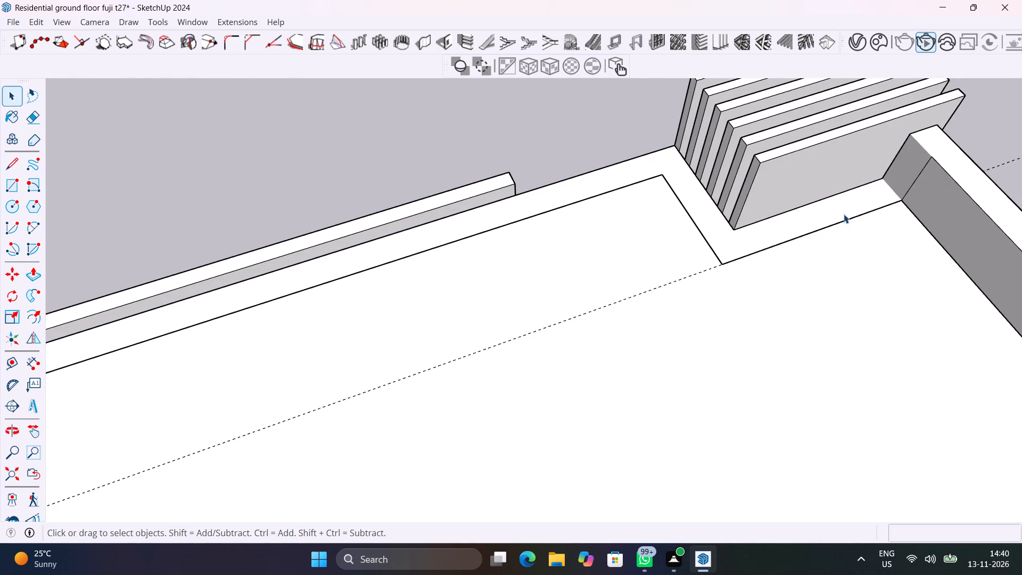
Open the parapet group and delete the seam edge splitting its unraised strip at the fin corner.
{"action": "middle_click_drag", "start_coordinate": [844, 214], "coordinate": [756, 425]}
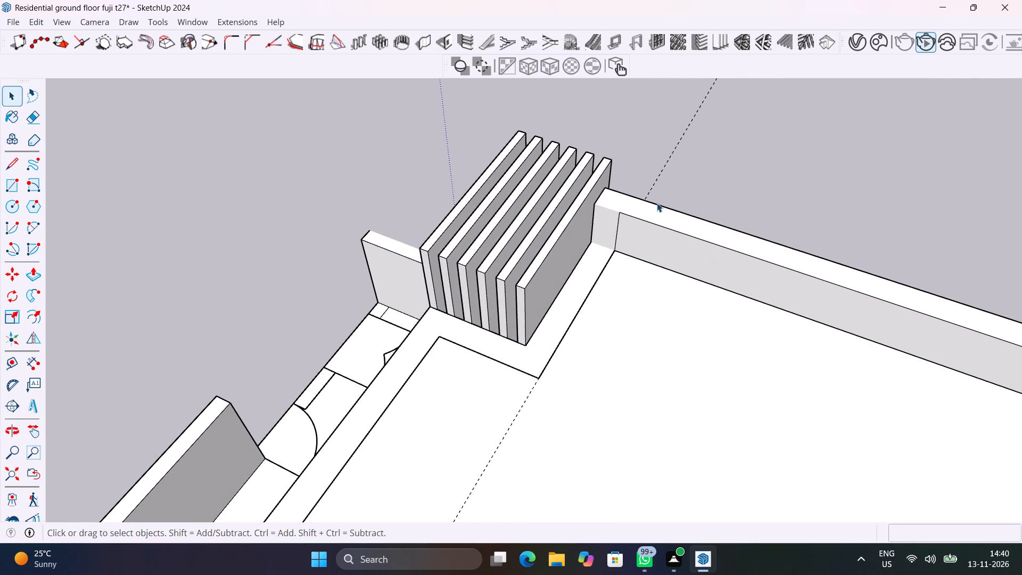
{"action": "left_click", "coordinate": [609, 227]}
{"action": "double_click", "coordinate": [609, 227]}
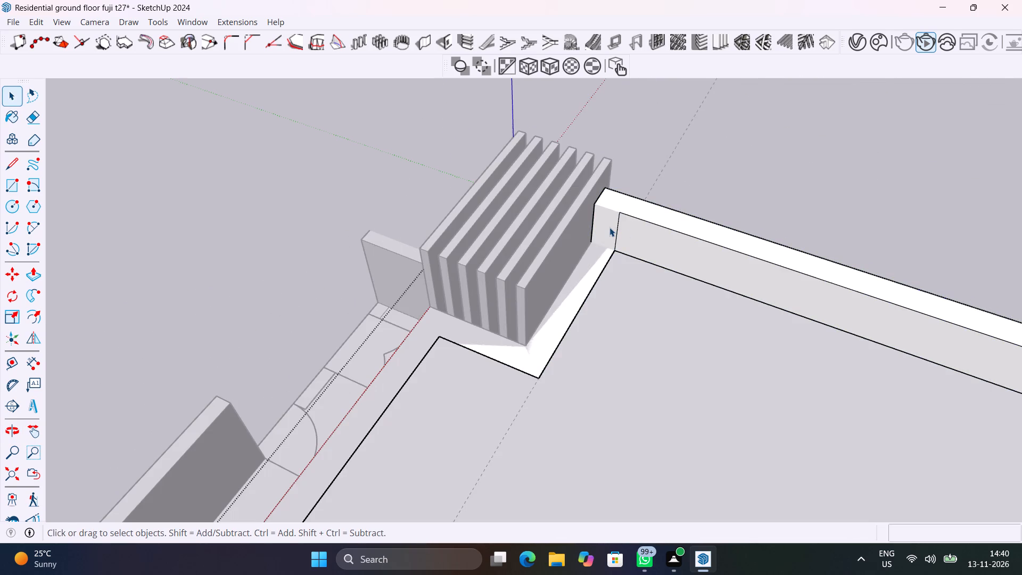
{"action": "left_click", "coordinate": [609, 227]}
{"action": "left_click", "coordinate": [609, 227]}
{"action": "left_click", "coordinate": [588, 291]}
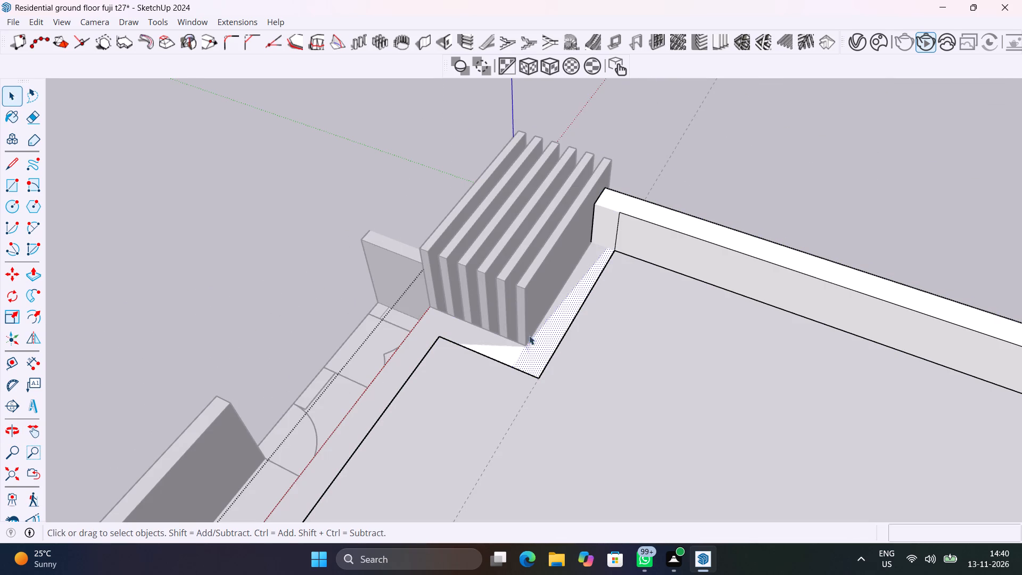
{"action": "left_click", "coordinate": [518, 346]}
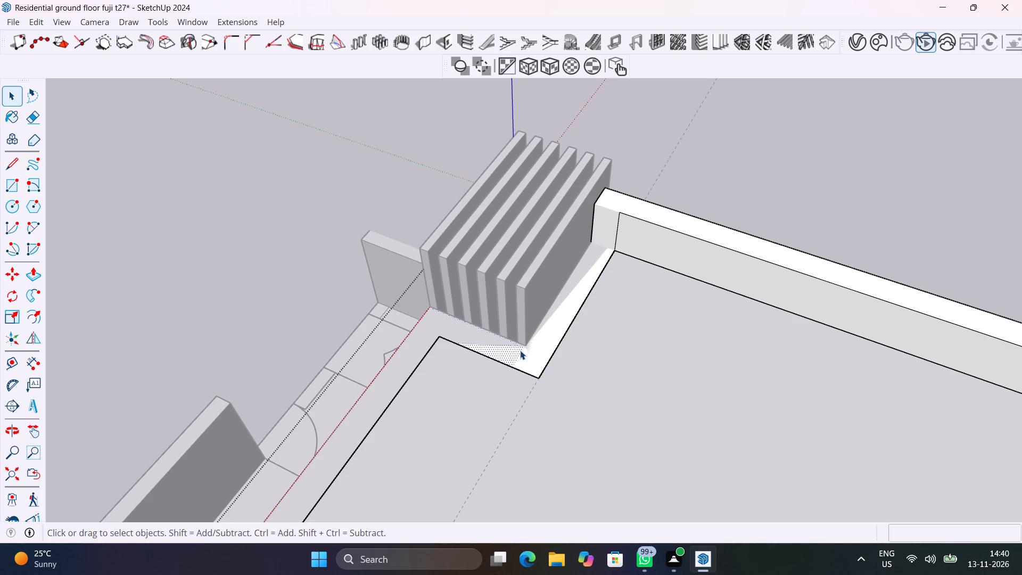
{"action": "triple_click", "coordinate": [520, 350]}
{"action": "left_click", "coordinate": [522, 351]}
{"action": "key", "text": "Delete"}
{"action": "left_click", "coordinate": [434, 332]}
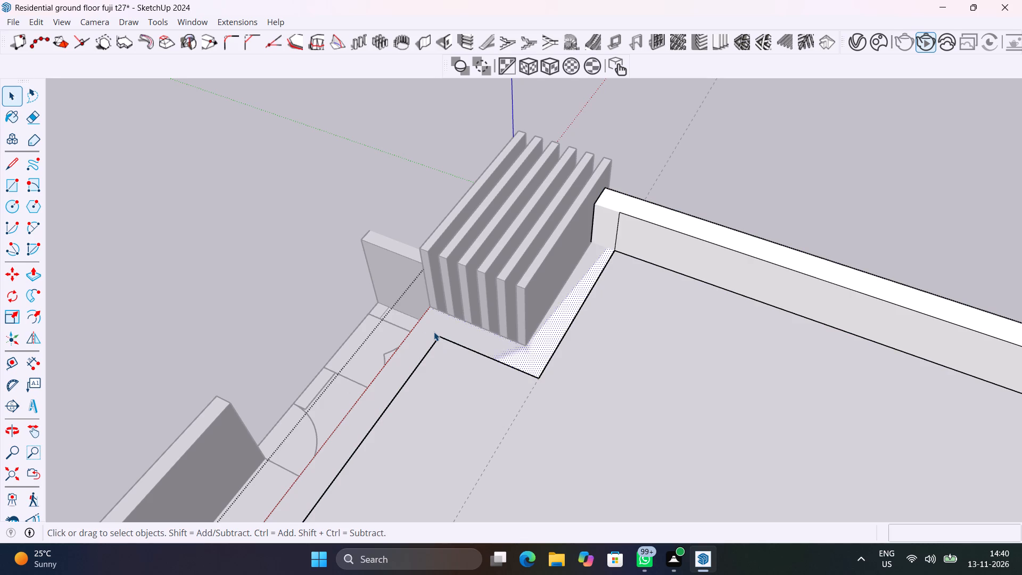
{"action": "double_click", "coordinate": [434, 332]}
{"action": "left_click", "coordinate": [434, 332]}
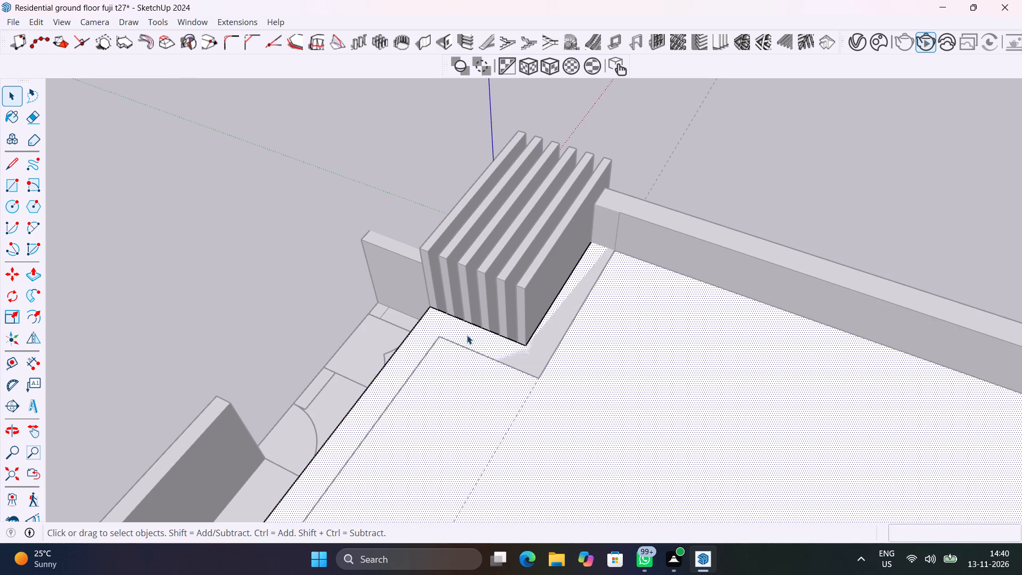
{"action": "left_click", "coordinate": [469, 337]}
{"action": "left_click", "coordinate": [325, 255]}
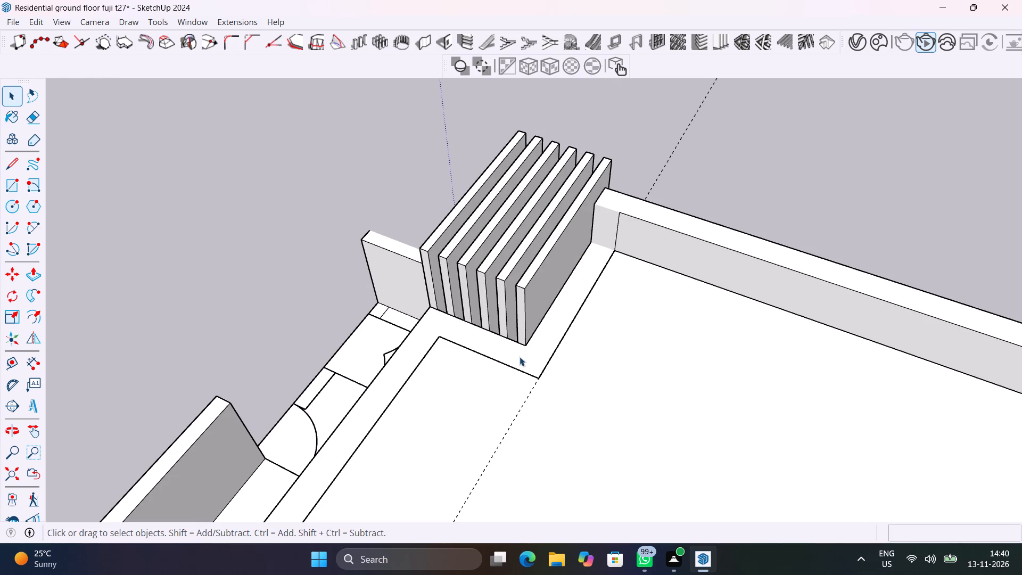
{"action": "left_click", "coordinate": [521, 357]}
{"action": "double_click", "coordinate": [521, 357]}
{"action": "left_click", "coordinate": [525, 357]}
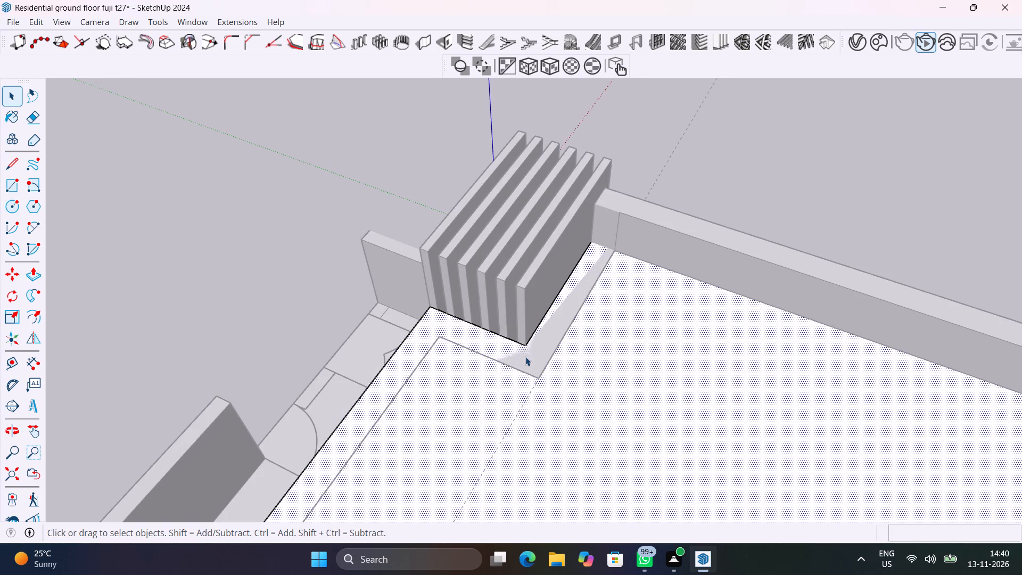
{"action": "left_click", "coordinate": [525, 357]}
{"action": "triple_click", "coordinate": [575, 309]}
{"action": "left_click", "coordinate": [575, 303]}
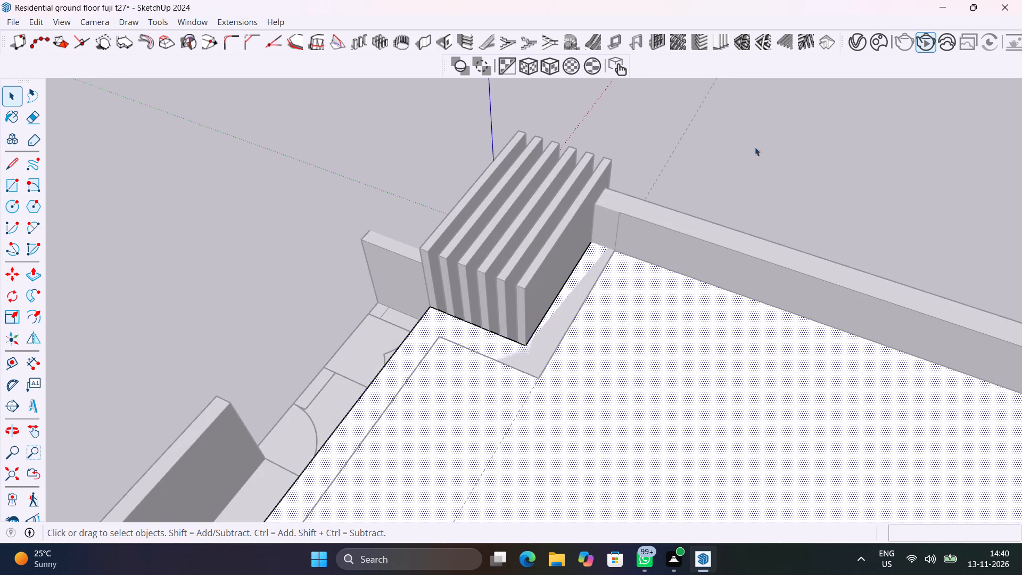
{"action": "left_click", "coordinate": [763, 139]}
Open the parapet group and extend the wall's end face 3' 3 7/16" alongside the fins to the inner corner with Push/Pull.
{"action": "left_click", "coordinate": [608, 236]}
{"action": "double_click", "coordinate": [608, 236]}
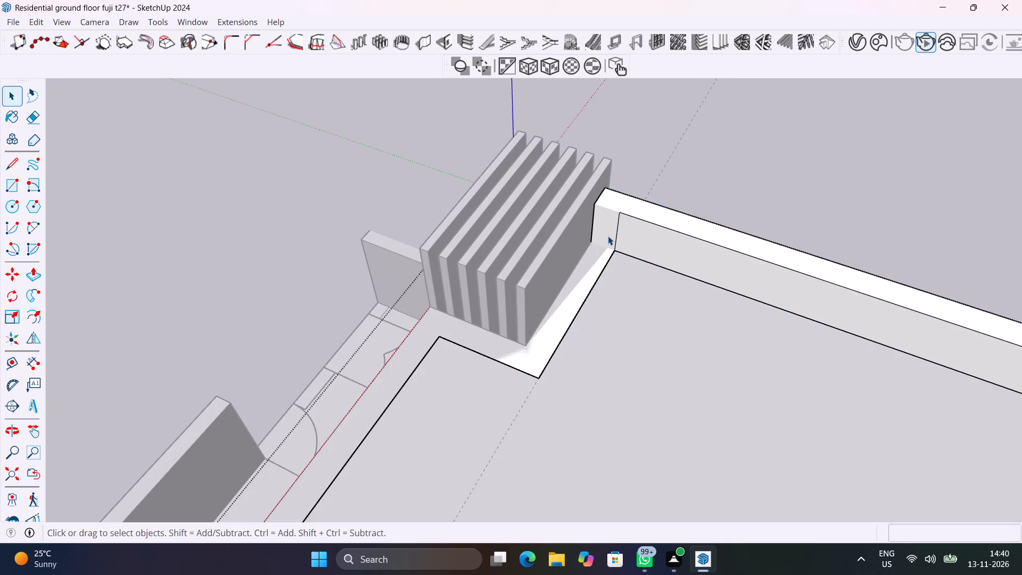
{"action": "left_click", "coordinate": [608, 233]}
{"action": "key", "text": "p"}
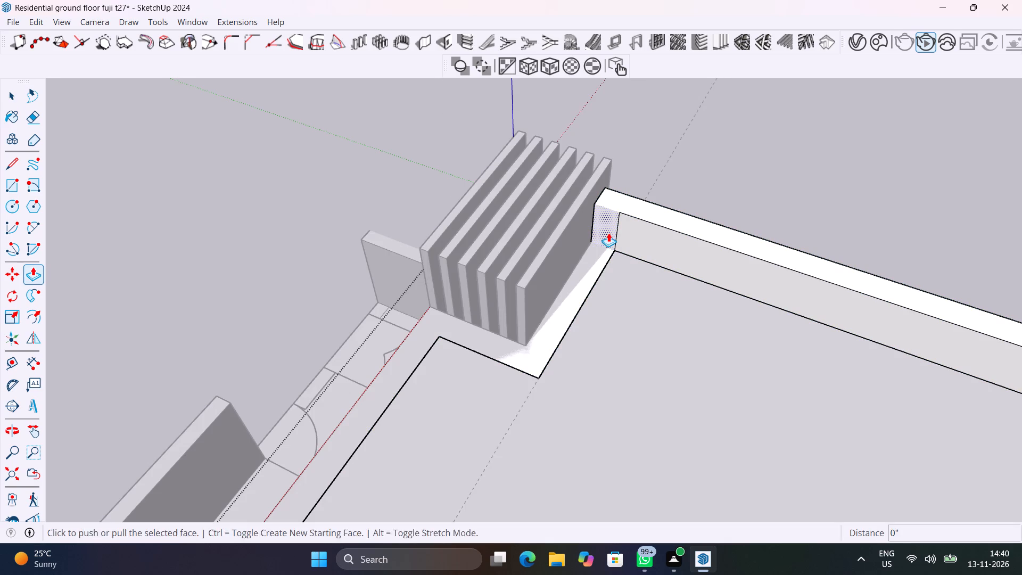
{"action": "left_click", "coordinate": [608, 233]}
{"action": "left_click", "coordinate": [532, 372]}
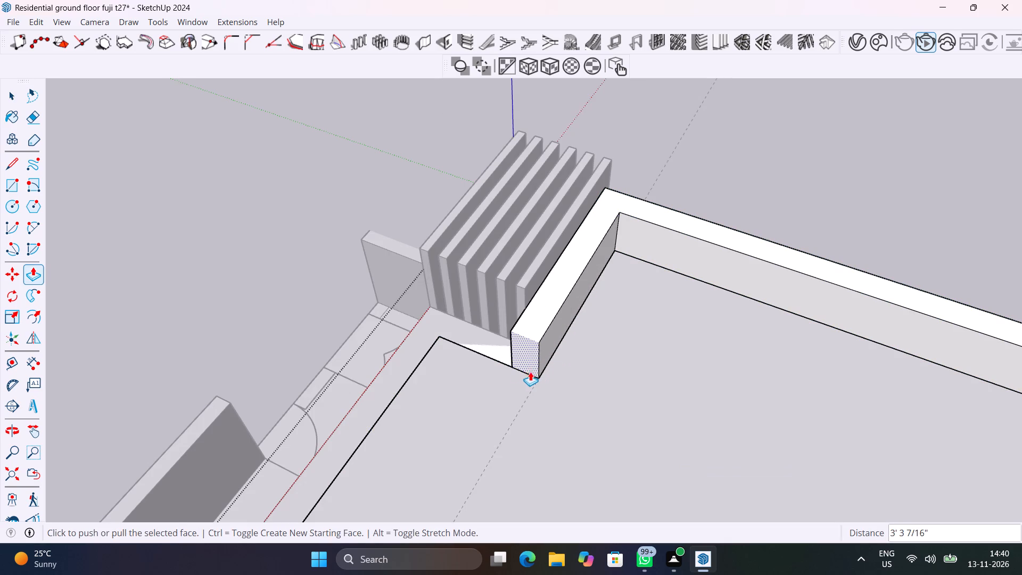
{"action": "middle_click_drag", "start_coordinate": [518, 349], "coordinate": [781, 369]}
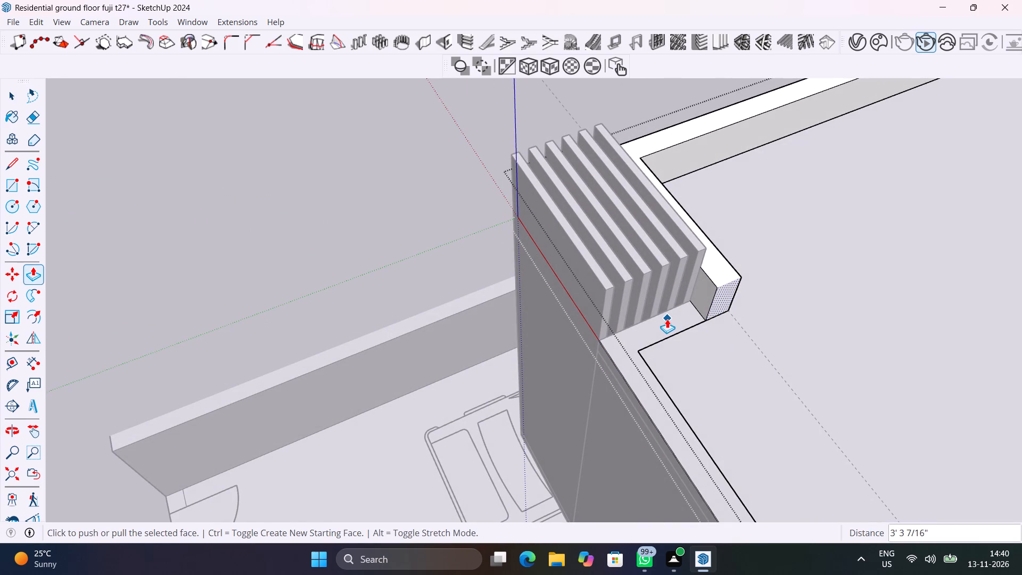
{"action": "key", "text": "space"}
Raise the flat strip behind the fin ends with Push/Pull, flush with the top of the adjoining parapet.
{"action": "left_click", "coordinate": [667, 328]}
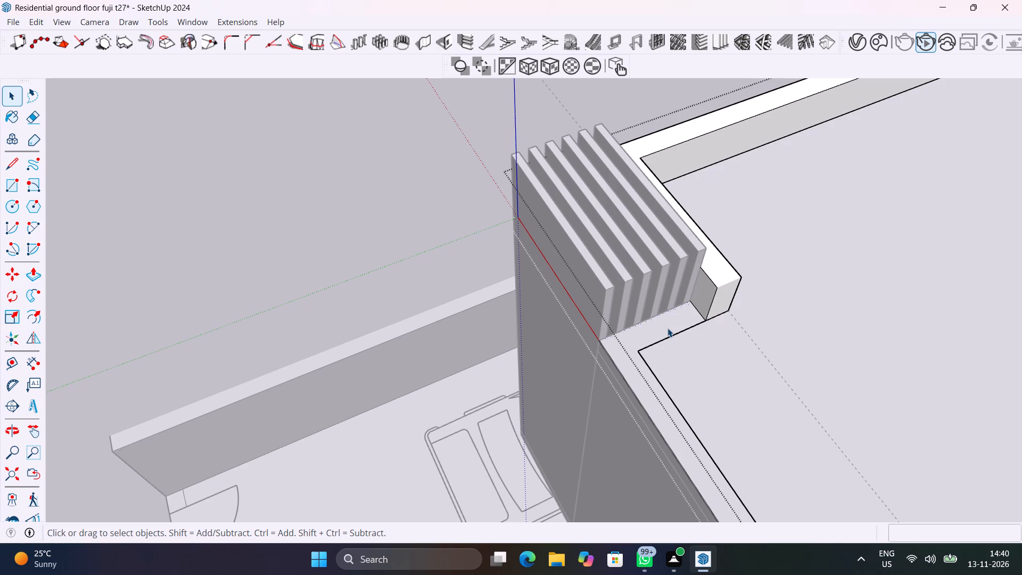
{"action": "key", "text": "p"}
{"action": "left_click", "coordinate": [667, 328]}
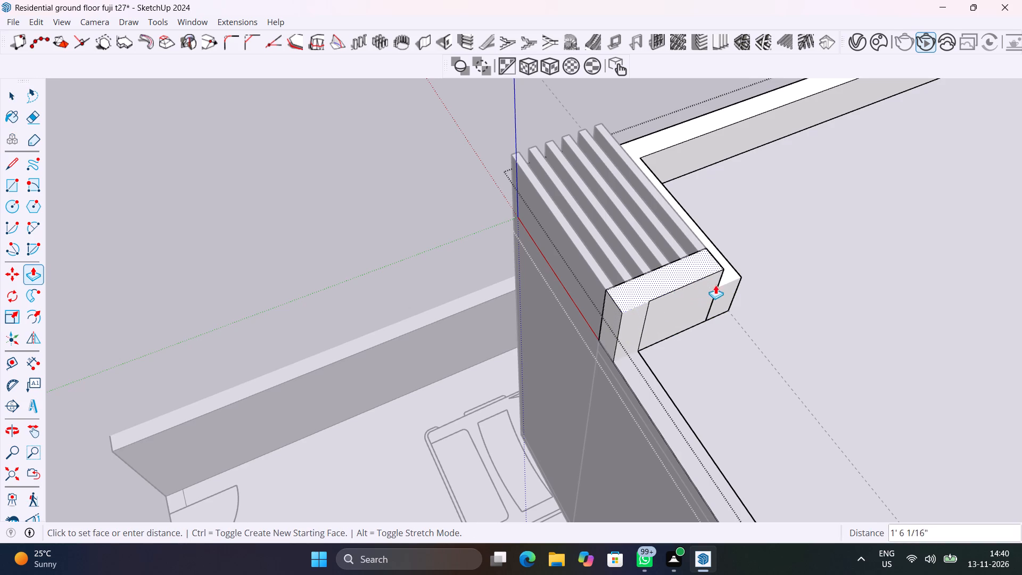
{"action": "left_click", "coordinate": [721, 277]}
{"action": "key", "text": "space"}
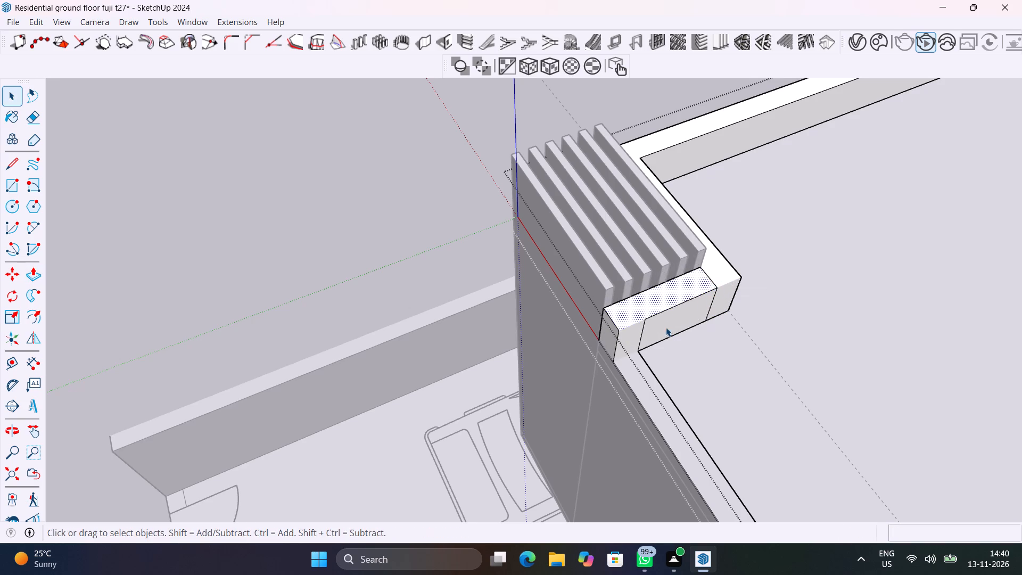
Extend the raised strip's end face about 43' 4" along the roof's side edge to the far corner with Push/Pull.
{"action": "left_click", "coordinate": [633, 339]}
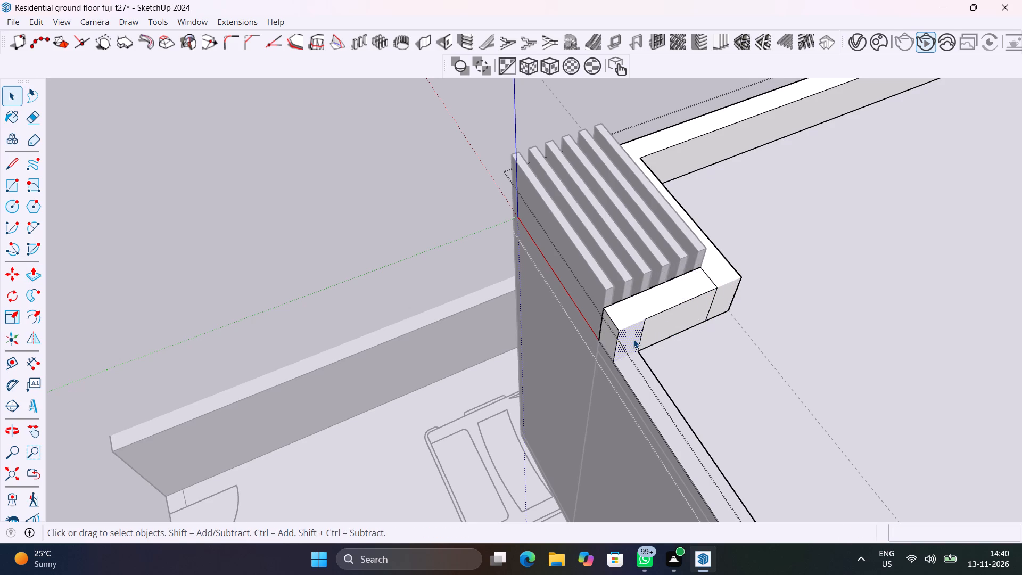
{"action": "key", "text": "p"}
{"action": "left_click_drag", "start_coordinate": [633, 339], "coordinate": [645, 346]}
{"action": "left_click", "coordinate": [628, 330]}
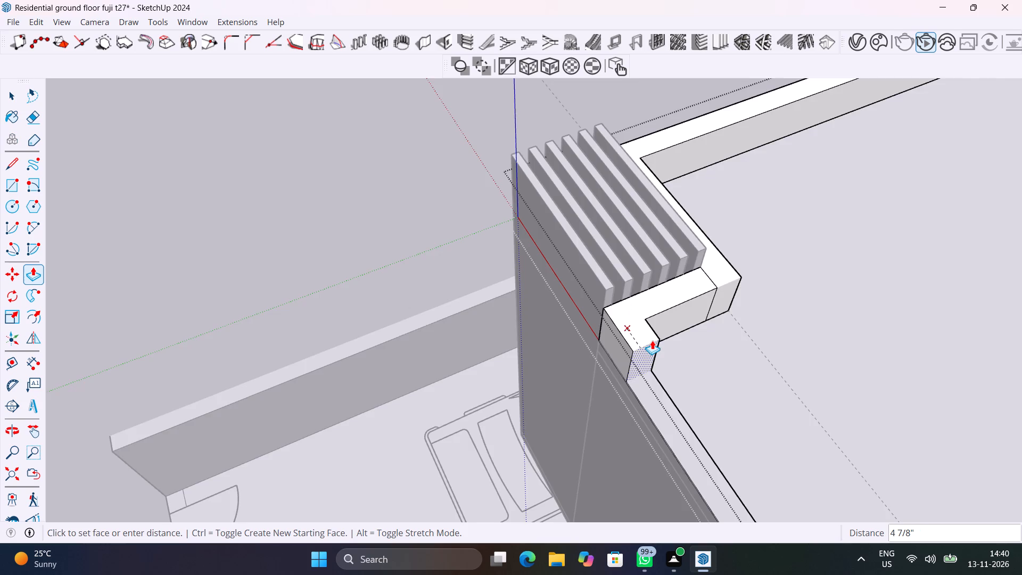
{"action": "scroll", "coordinate": [652, 340], "scroll_direction": "down", "scroll_amount": 18}
{"action": "middle_click_drag", "start_coordinate": [652, 340], "coordinate": [491, 159], "text": "shift"}
{"action": "scroll", "coordinate": [491, 159], "scroll_direction": "up", "scroll_amount": 1}
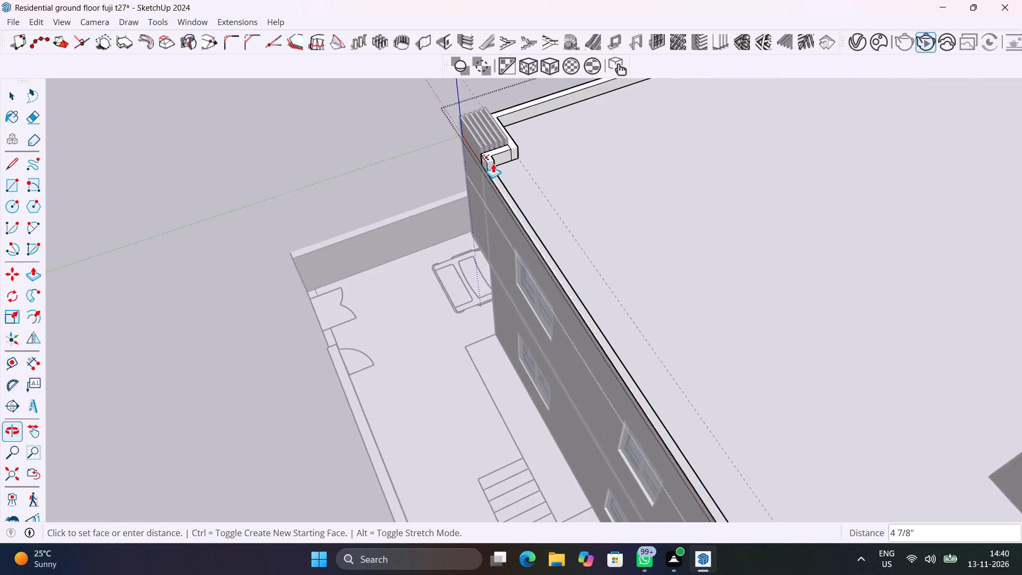
{"action": "scroll", "coordinate": [493, 164], "scroll_direction": "down", "scroll_amount": 7}
{"action": "middle_click_drag", "start_coordinate": [718, 430], "coordinate": [465, 242], "text": "shift"}
{"action": "scroll", "coordinate": [473, 322], "scroll_direction": "up", "scroll_amount": 2}
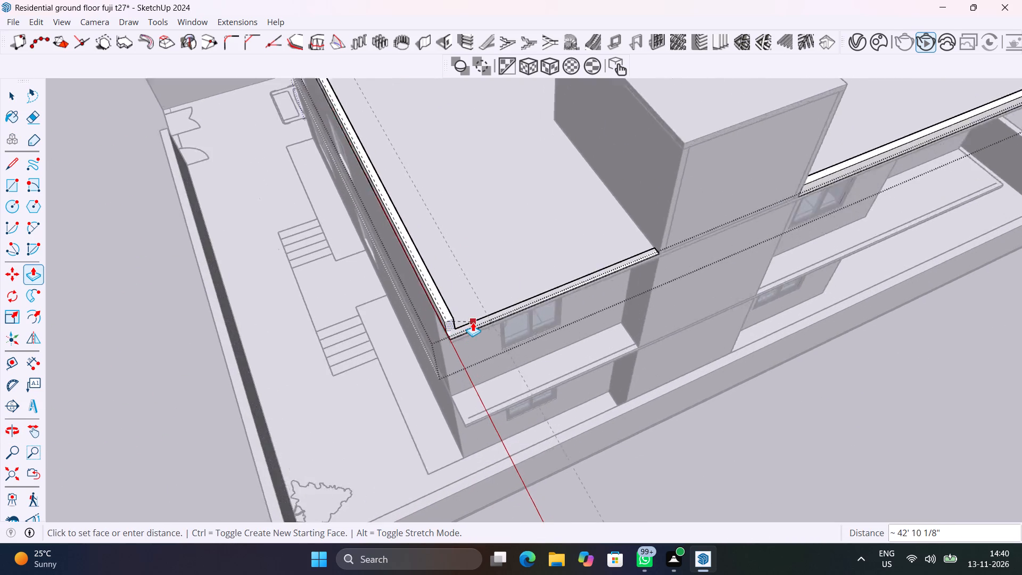
{"action": "scroll", "coordinate": [473, 322], "scroll_direction": "up", "scroll_amount": 9}
{"action": "left_click", "coordinate": [441, 346]}
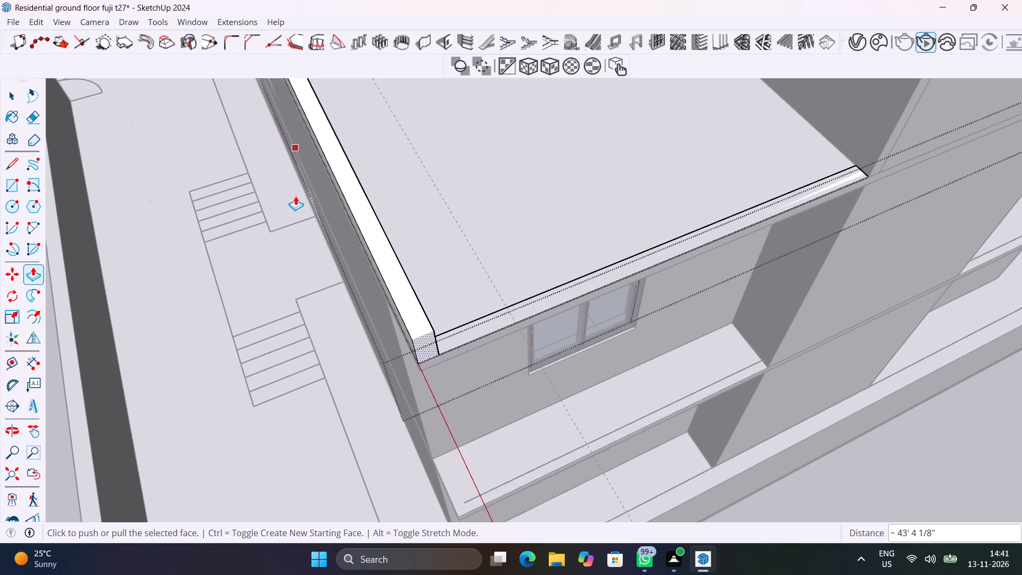
{"action": "key", "text": "space"}
Erase the leftover seam edges on the inner face and top of the parapet at the fin corner.
{"action": "middle_click_drag", "start_coordinate": [343, 207], "coordinate": [475, 497], "text": "shift"}
{"action": "scroll", "coordinate": [388, 268], "scroll_direction": "up", "scroll_amount": 1, "text": "shift"}
{"action": "middle_click_drag", "start_coordinate": [349, 192], "coordinate": [487, 431], "text": "shift"}
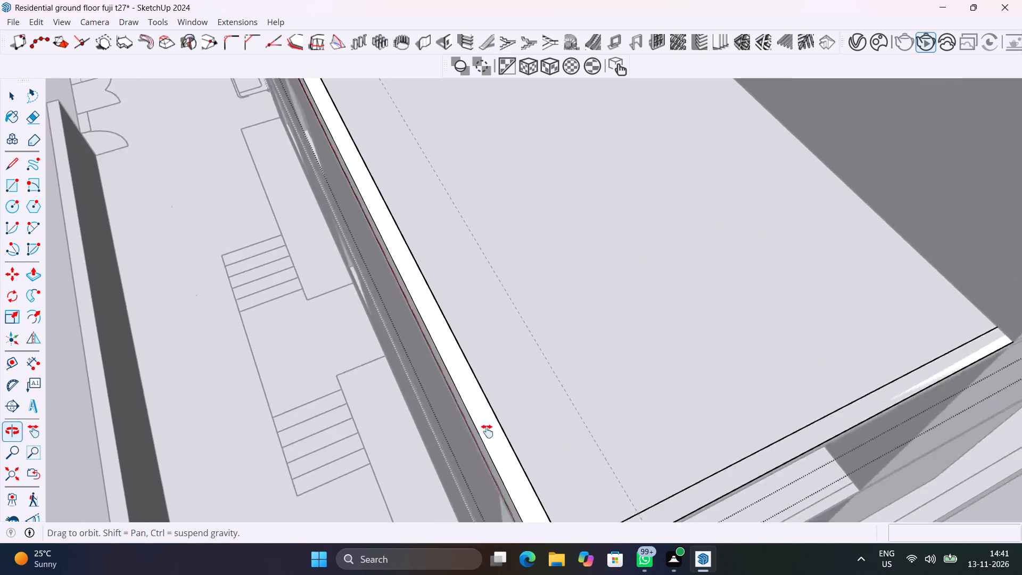
{"action": "middle_click_drag", "start_coordinate": [487, 431], "coordinate": [552, 551], "text": "shift"}
{"action": "middle_click_drag", "start_coordinate": [310, 57], "coordinate": [352, 157], "text": "shift"}
{"action": "middle_click_drag", "start_coordinate": [358, 178], "coordinate": [478, 483], "text": "shift"}
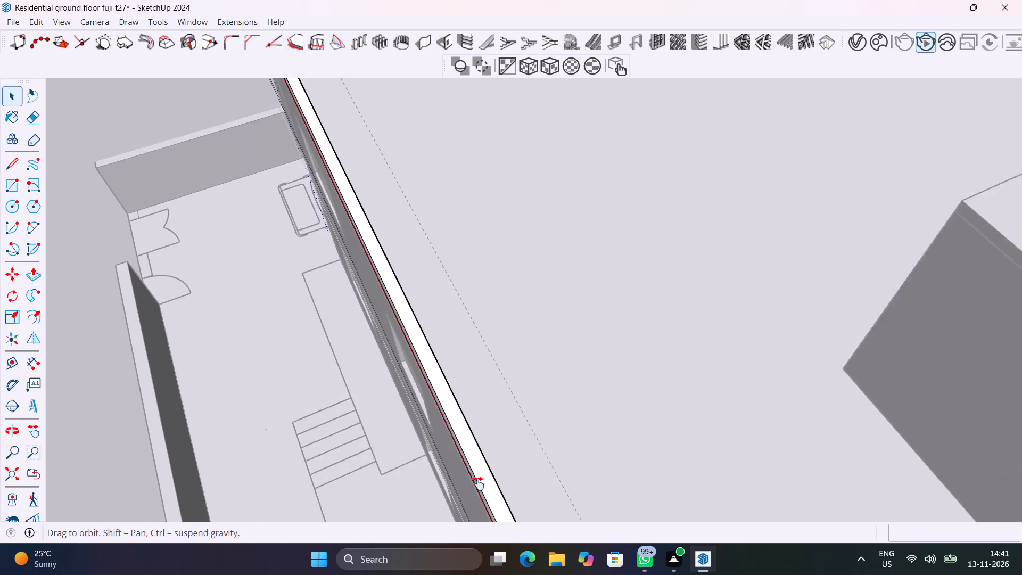
{"action": "middle_click_drag", "start_coordinate": [478, 483], "coordinate": [498, 527], "text": "shift"}
{"action": "scroll", "coordinate": [460, 390], "scroll_direction": "down", "scroll_amount": 6, "text": "shift"}
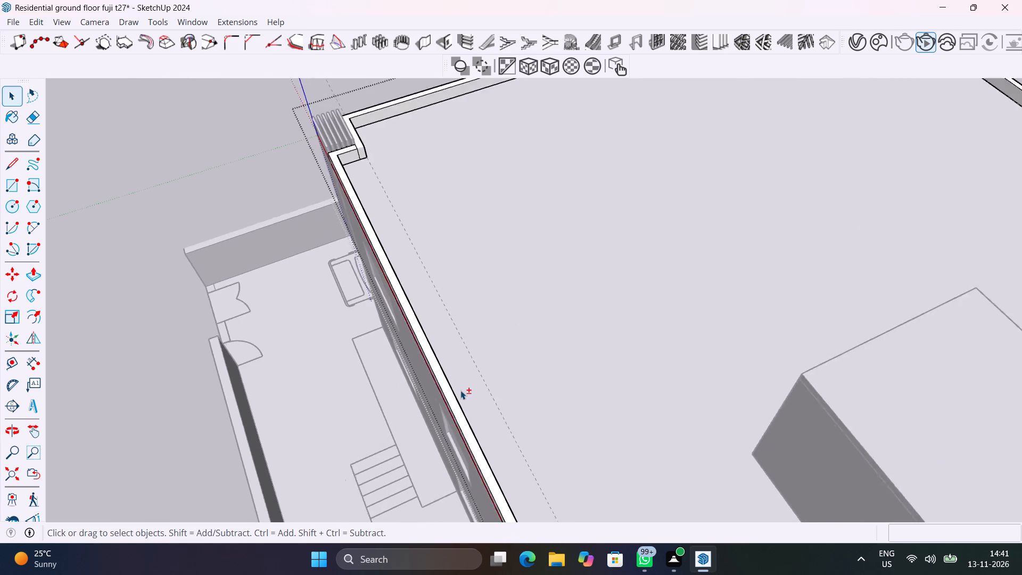
{"action": "scroll", "coordinate": [460, 390], "scroll_direction": "down", "scroll_amount": 1, "text": "shift"}
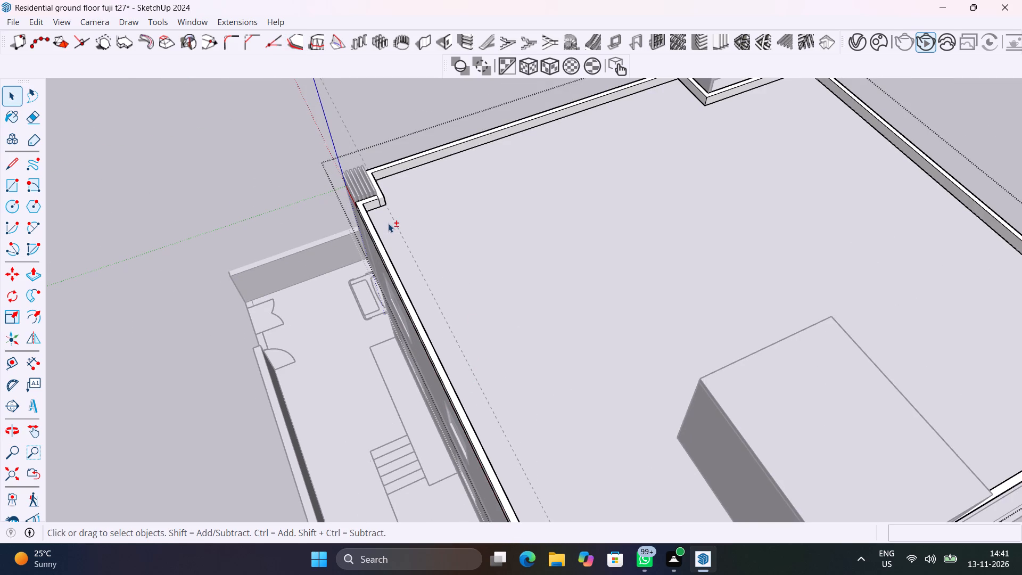
{"action": "scroll", "coordinate": [388, 223], "scroll_direction": "up", "scroll_amount": 9, "text": "shift"}
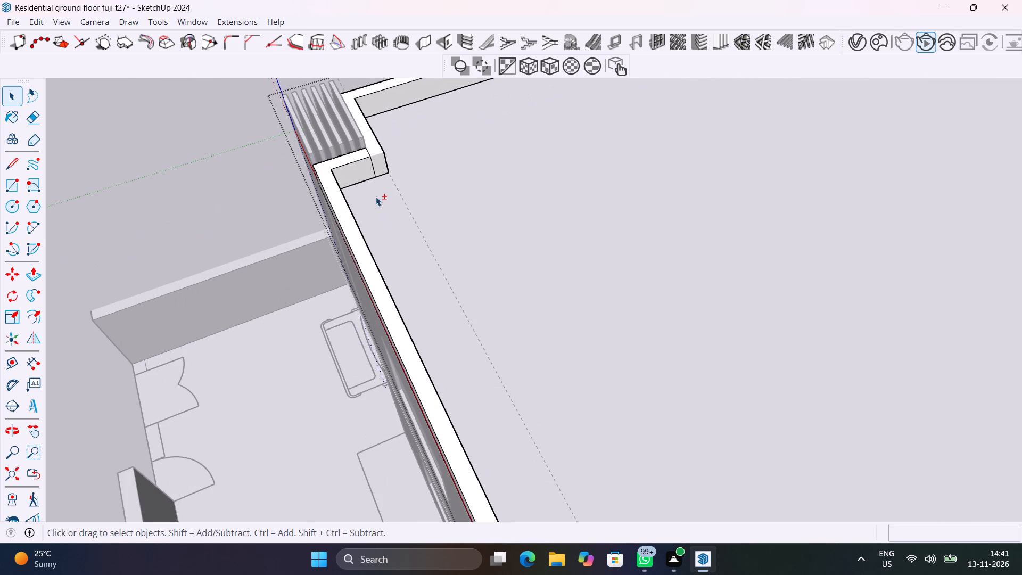
{"action": "middle_click_drag", "start_coordinate": [383, 200], "coordinate": [443, 314], "text": "shift"}
{"action": "scroll", "coordinate": [421, 220], "scroll_direction": "up", "scroll_amount": 10}
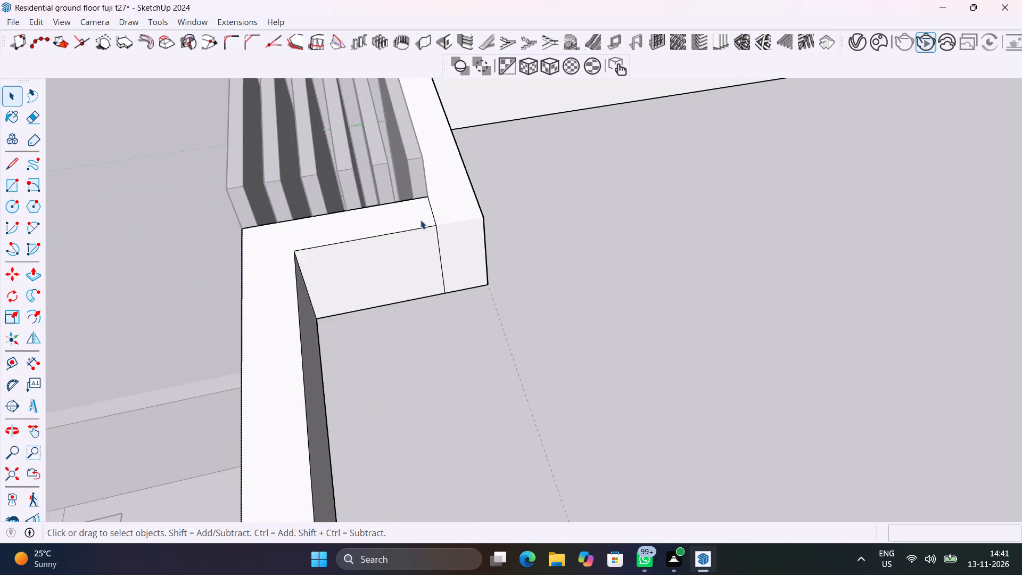
{"action": "scroll", "coordinate": [421, 220], "scroll_direction": "up", "scroll_amount": 8}
{"action": "key", "text": "e"}
{"action": "left_click_drag", "start_coordinate": [471, 259], "coordinate": [450, 279]}
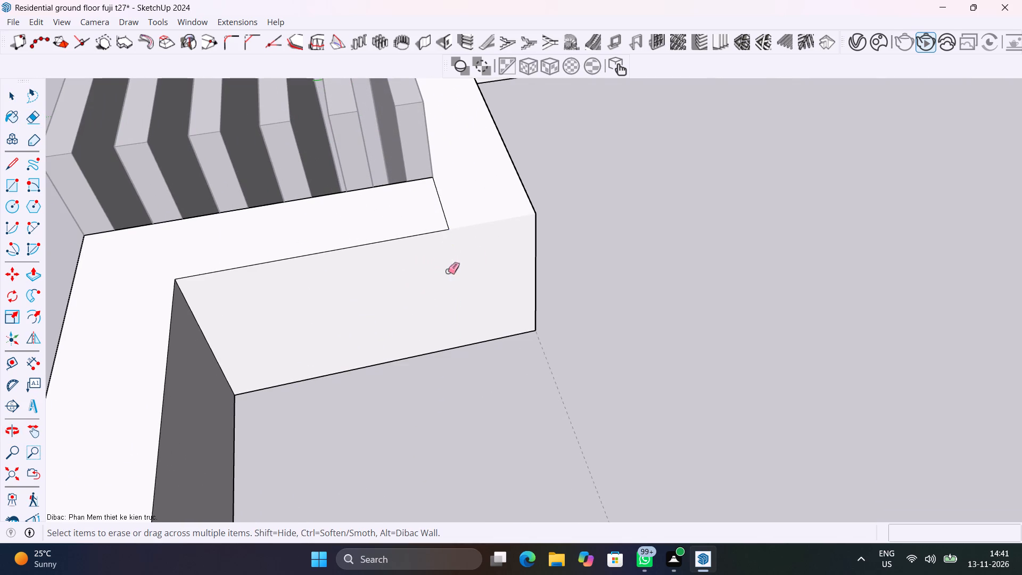
{"action": "left_click_drag", "start_coordinate": [439, 215], "coordinate": [449, 206]}
{"action": "scroll", "coordinate": [449, 206], "scroll_direction": "down", "scroll_amount": 14}
{"action": "scroll", "coordinate": [449, 206], "scroll_direction": "down", "scroll_amount": 8}
{"action": "key", "text": "space"}
{"action": "scroll", "coordinate": [449, 206], "scroll_direction": "down", "scroll_amount": 5}
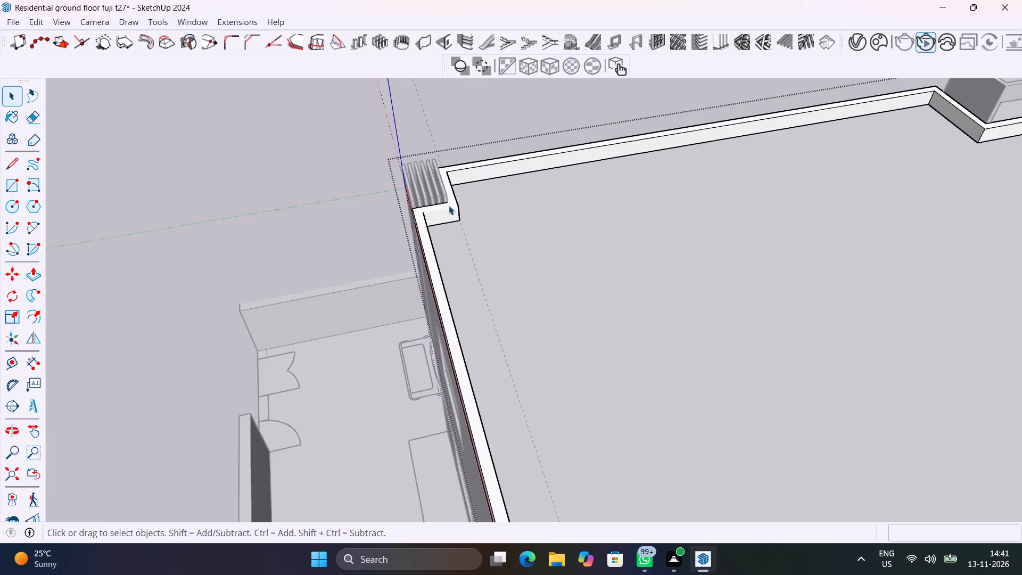
Save the model.
{"action": "scroll", "coordinate": [449, 206], "scroll_direction": "down", "scroll_amount": 19}
{"action": "middle_click_drag", "start_coordinate": [473, 272], "coordinate": [370, 279]}
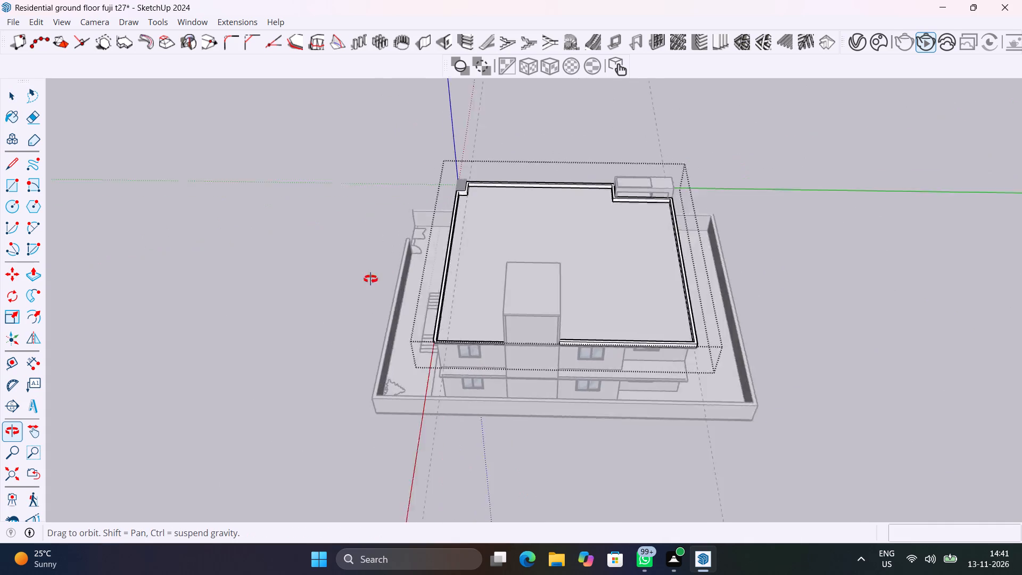
{"action": "middle_click_drag", "start_coordinate": [370, 279], "coordinate": [340, 283]}
{"action": "key", "text": "ctrl+s"}
Raise the flat strip between the far roof corner and the tall block 1' with Push/Pull, flush with the side parapet, and save.
{"action": "scroll", "coordinate": [436, 322], "scroll_direction": "up", "scroll_amount": 3}
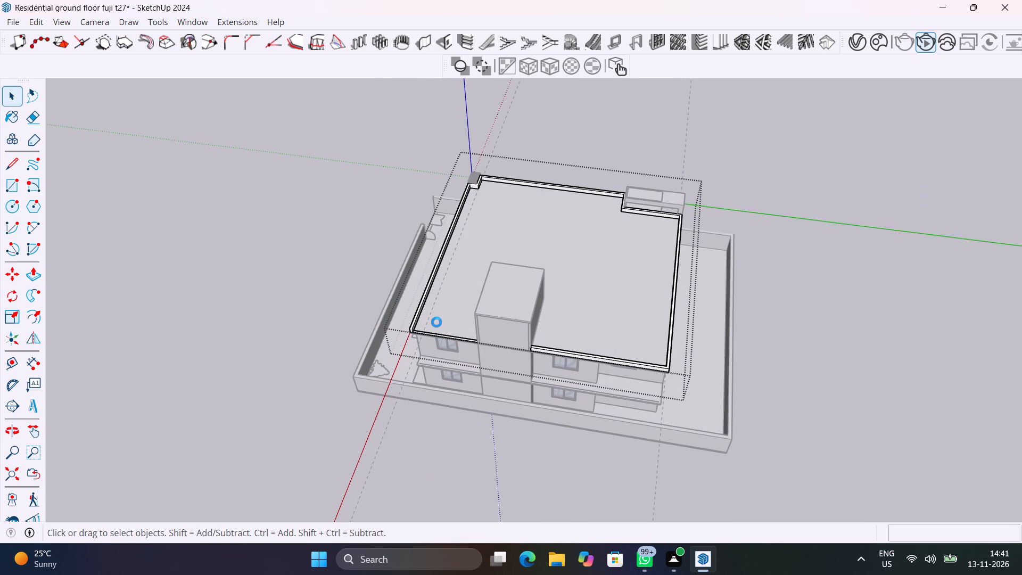
{"action": "scroll", "coordinate": [436, 322], "scroll_direction": "up", "scroll_amount": 18}
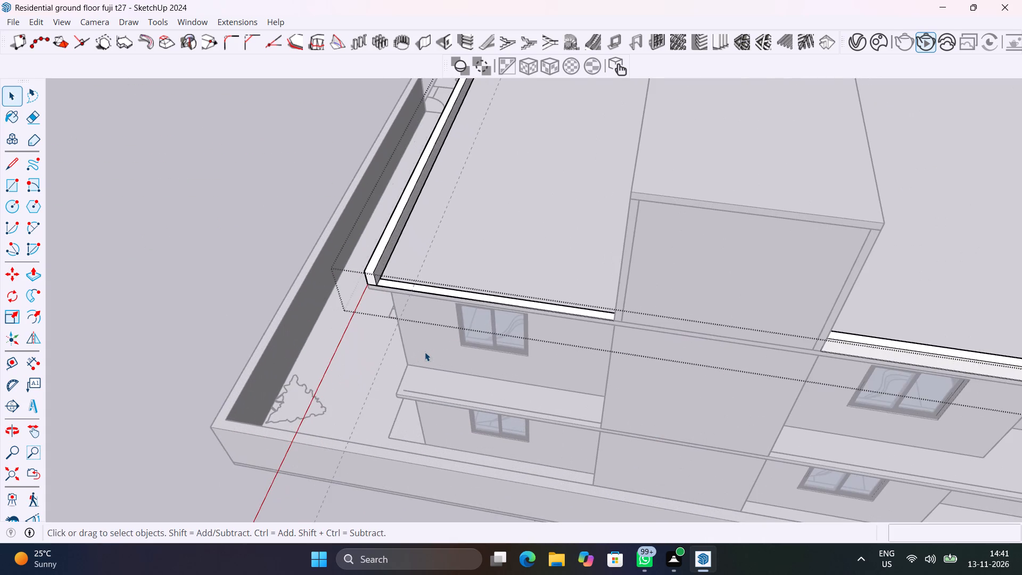
{"action": "middle_click_drag", "start_coordinate": [417, 349], "coordinate": [466, 355]}
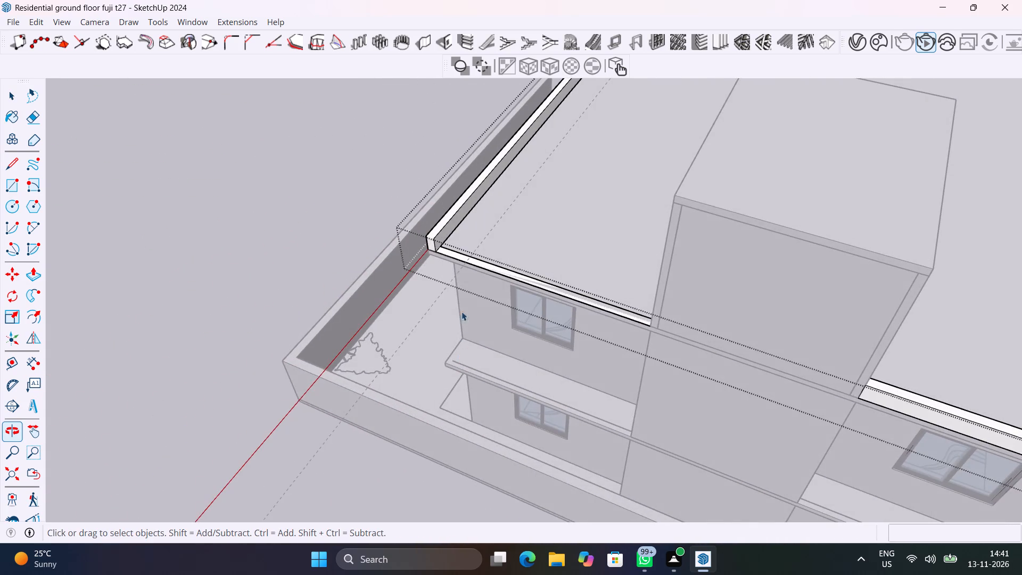
{"action": "scroll", "coordinate": [443, 256], "scroll_direction": "up", "scroll_amount": 11}
{"action": "left_click", "coordinate": [462, 249]}
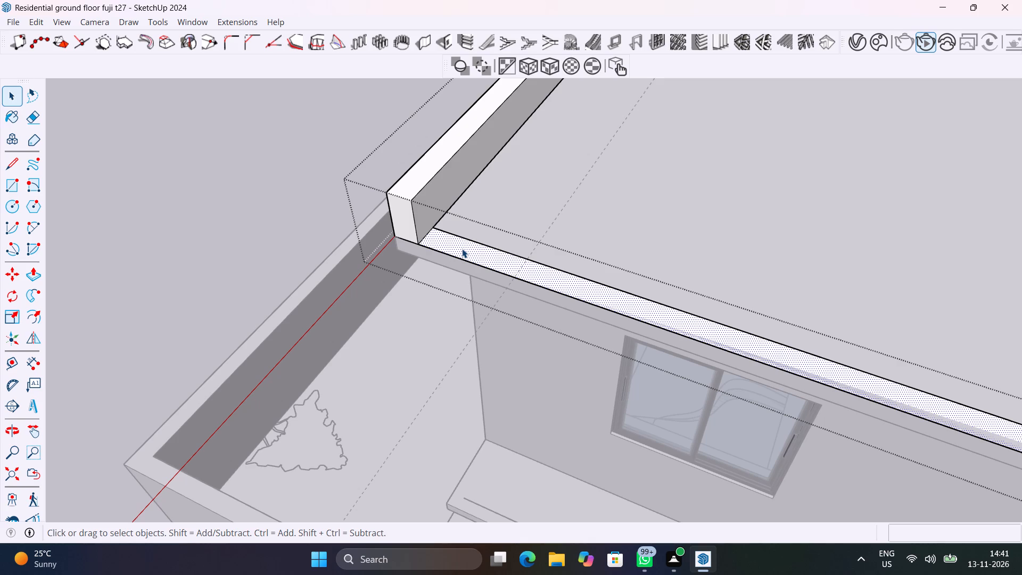
{"action": "key", "text": "p"}
{"action": "left_click", "coordinate": [462, 249]}
{"action": "left_click", "coordinate": [404, 197]}
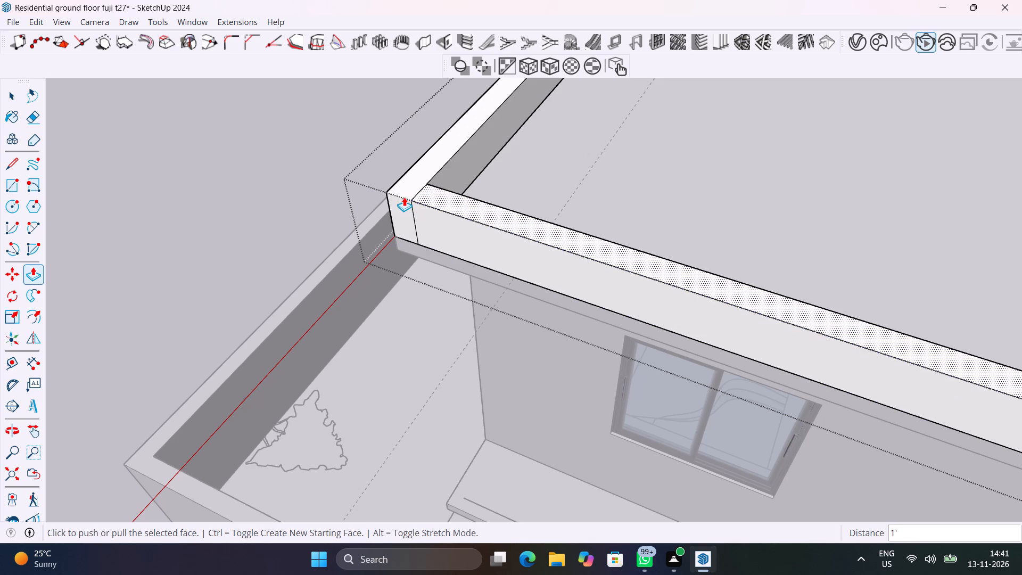
{"action": "key", "text": "space"}
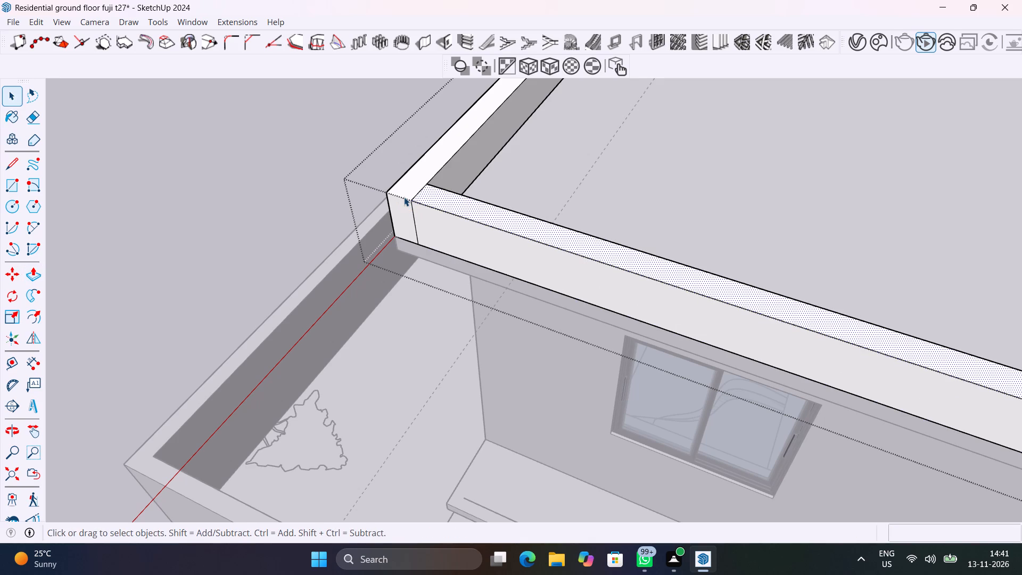
{"action": "key", "text": "ctrl+s"}
Erase the leftover seam edges on the outer face and top of the parapet at this corner, and close the group.
{"action": "scroll", "coordinate": [428, 206], "scroll_direction": "up", "scroll_amount": 7}
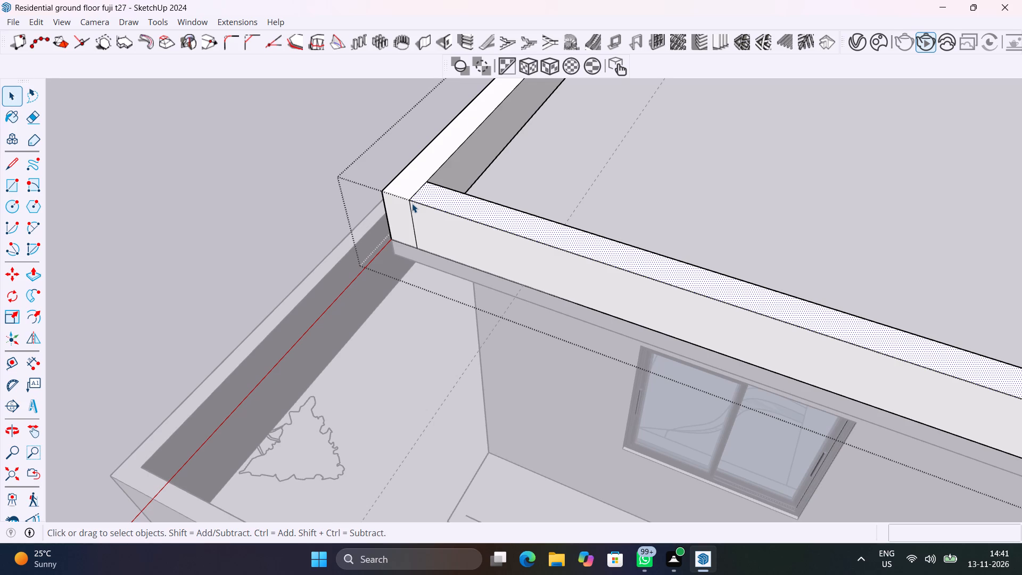
{"action": "key", "text": "e"}
{"action": "left_click", "coordinate": [414, 225]}
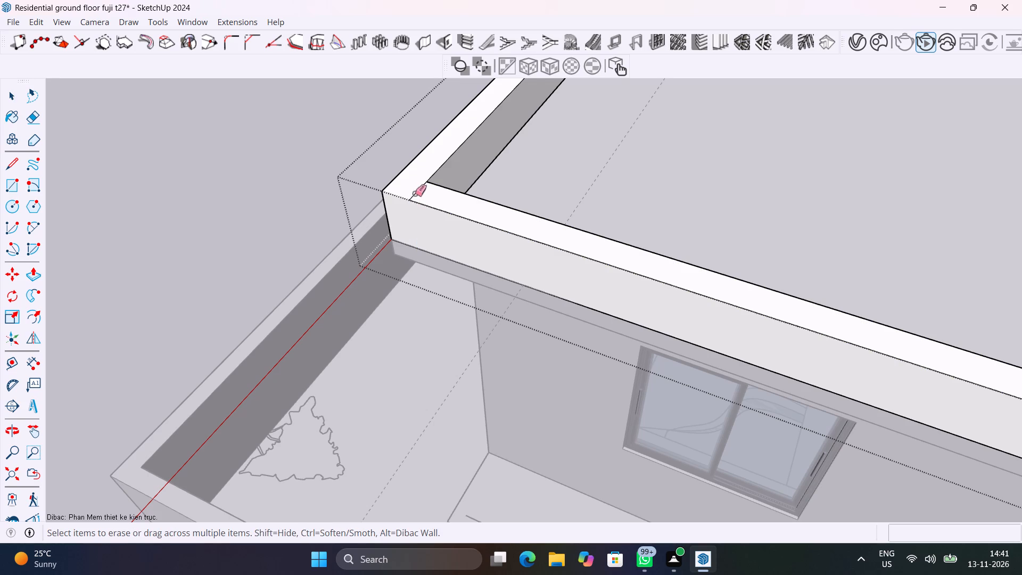
{"action": "left_click", "coordinate": [415, 193]}
{"action": "middle_click_drag", "start_coordinate": [469, 205], "coordinate": [597, 174]}
{"action": "key", "text": "space"}
{"action": "scroll", "coordinate": [597, 174], "scroll_direction": "down", "scroll_amount": 6}
{"action": "left_click", "coordinate": [211, 316]}
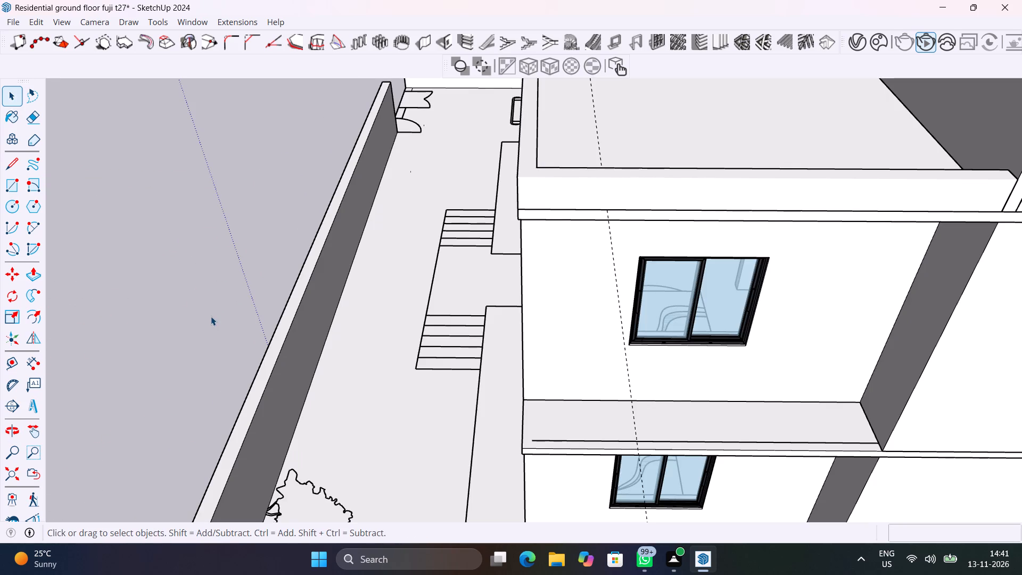
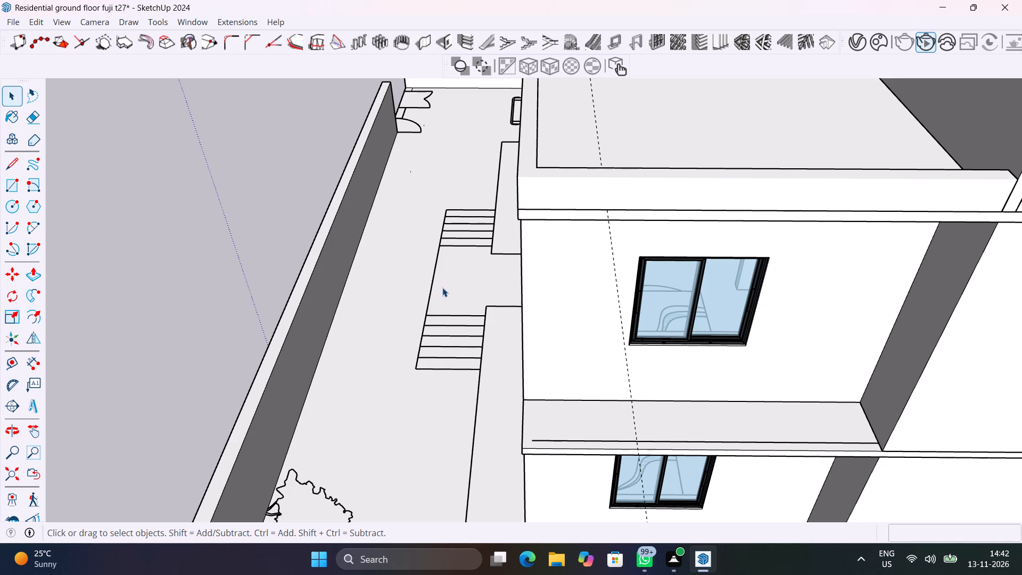
Select the ground surface beside the entry steps, between the boundary wall and the house.
{"action": "left_click", "coordinate": [442, 288]}
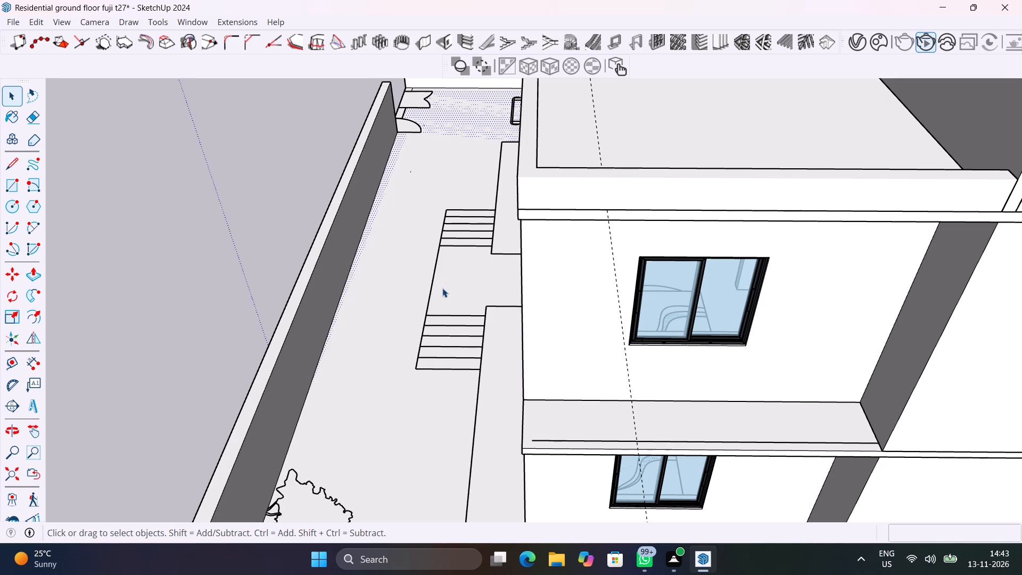
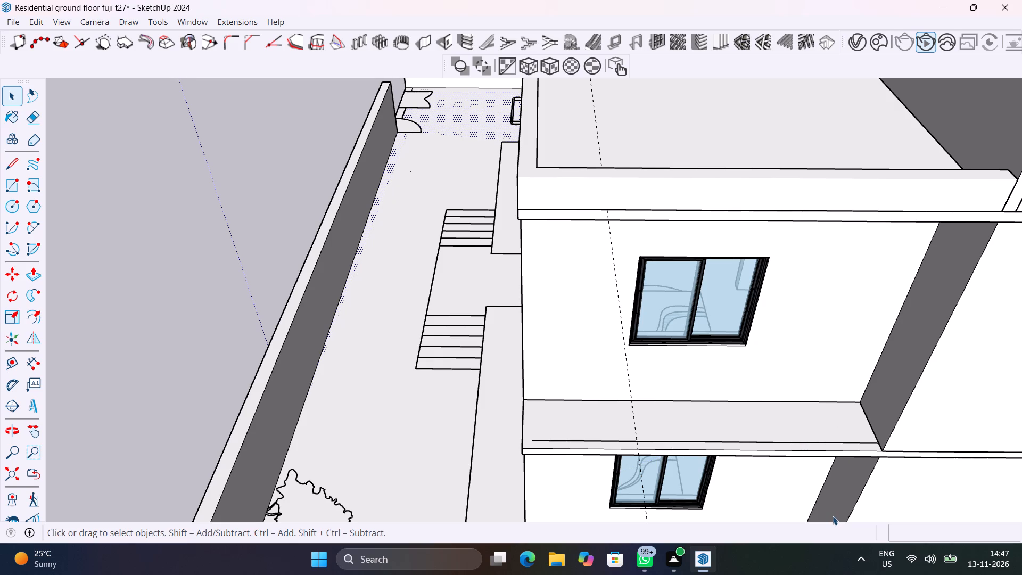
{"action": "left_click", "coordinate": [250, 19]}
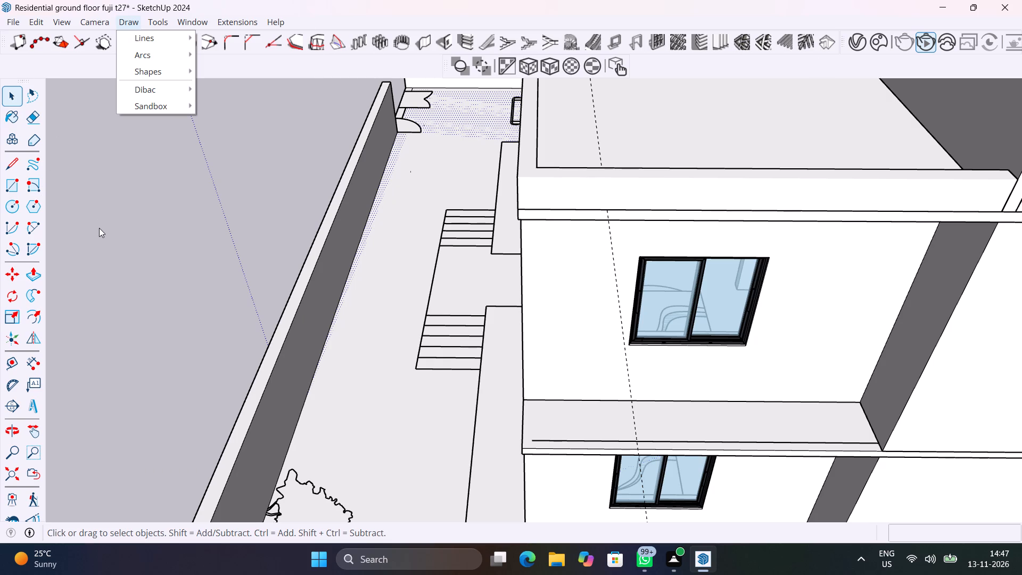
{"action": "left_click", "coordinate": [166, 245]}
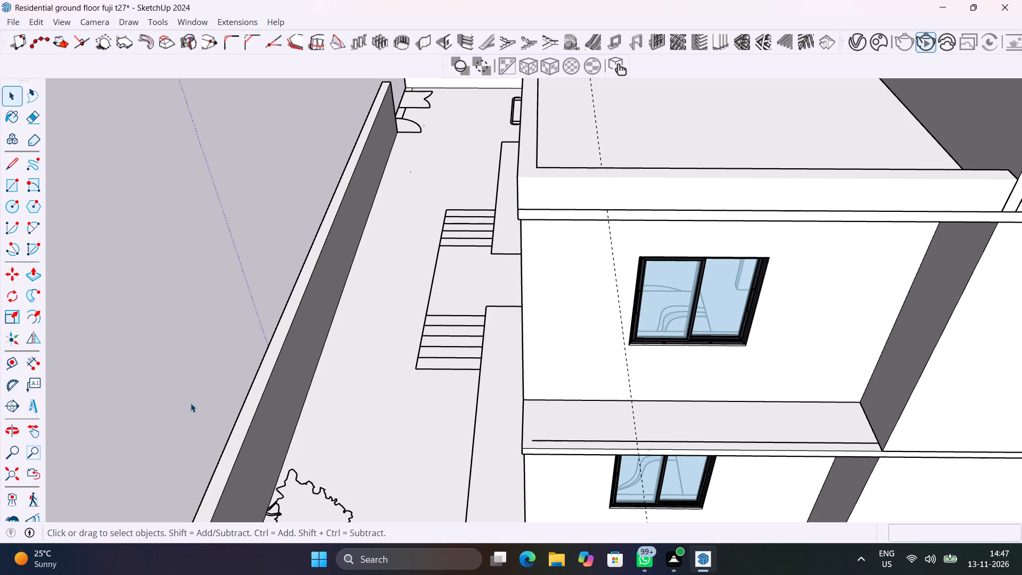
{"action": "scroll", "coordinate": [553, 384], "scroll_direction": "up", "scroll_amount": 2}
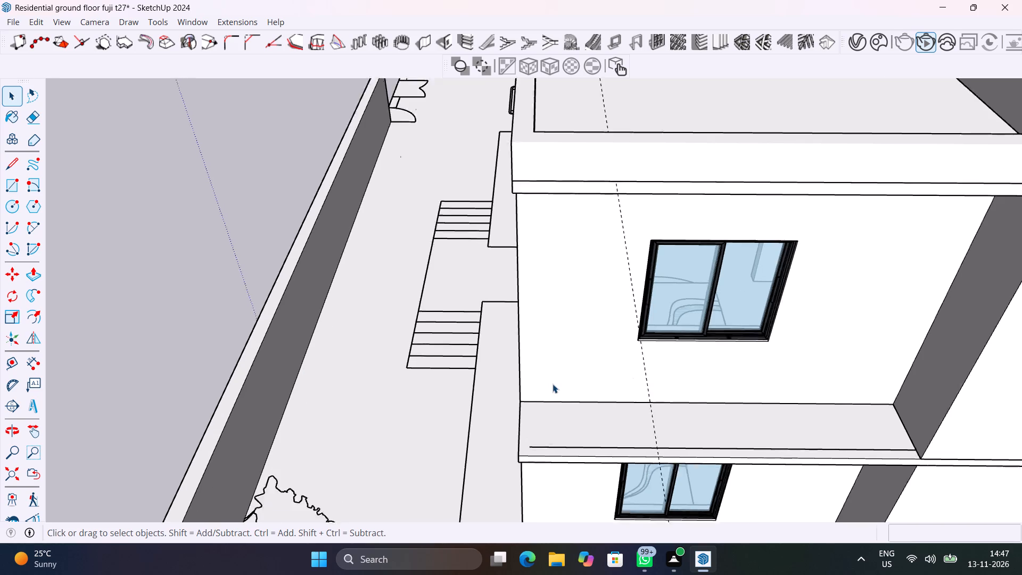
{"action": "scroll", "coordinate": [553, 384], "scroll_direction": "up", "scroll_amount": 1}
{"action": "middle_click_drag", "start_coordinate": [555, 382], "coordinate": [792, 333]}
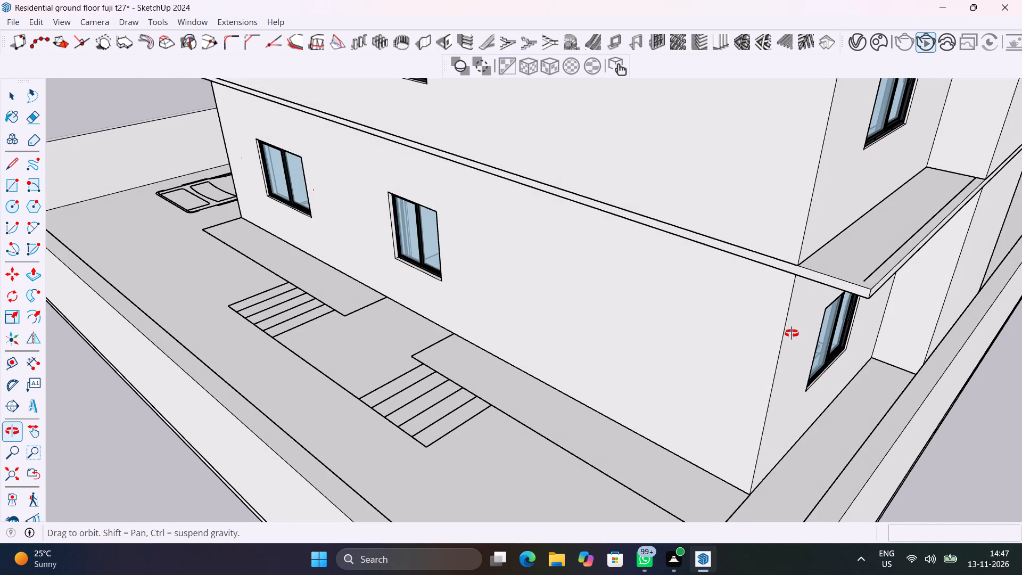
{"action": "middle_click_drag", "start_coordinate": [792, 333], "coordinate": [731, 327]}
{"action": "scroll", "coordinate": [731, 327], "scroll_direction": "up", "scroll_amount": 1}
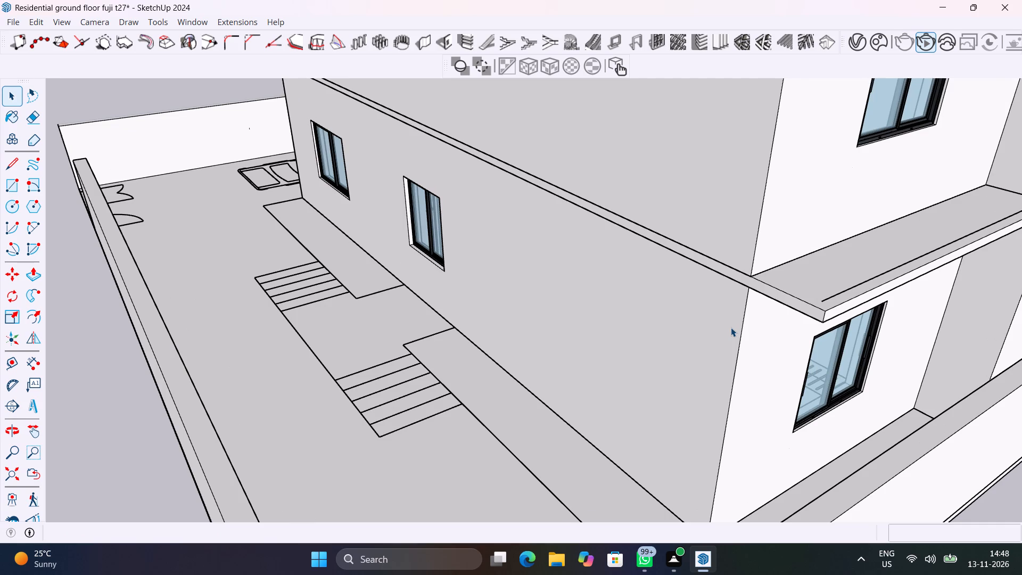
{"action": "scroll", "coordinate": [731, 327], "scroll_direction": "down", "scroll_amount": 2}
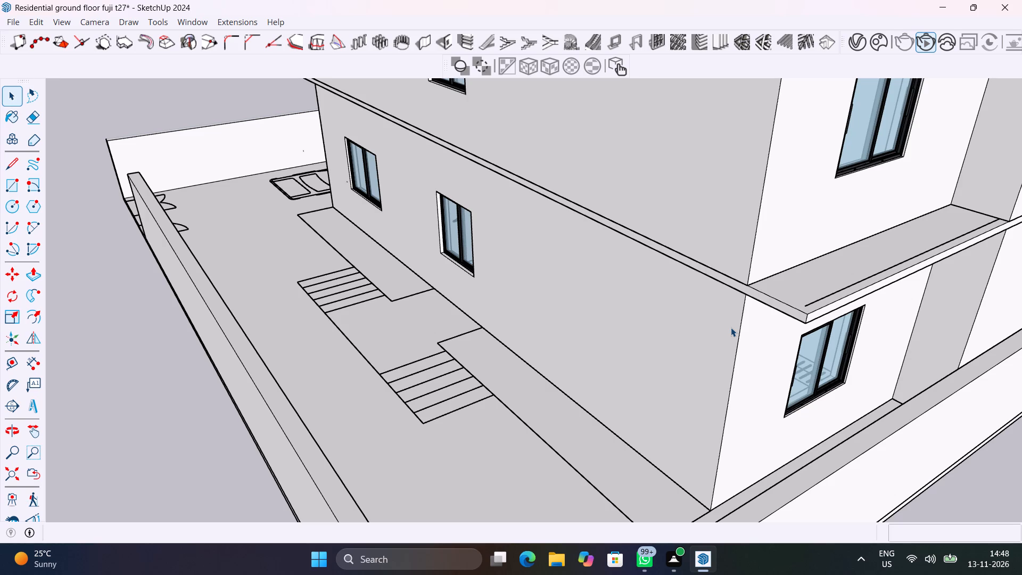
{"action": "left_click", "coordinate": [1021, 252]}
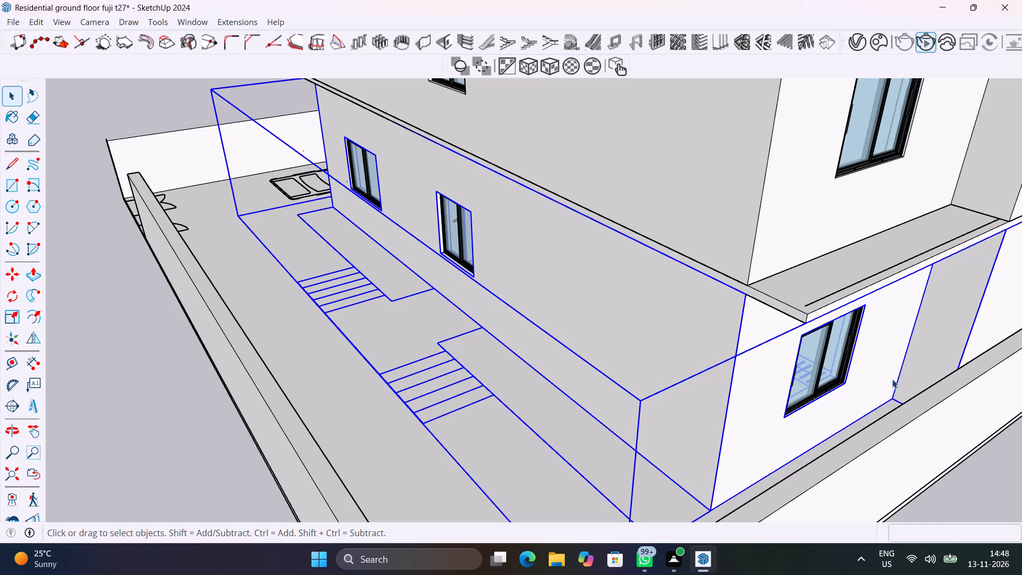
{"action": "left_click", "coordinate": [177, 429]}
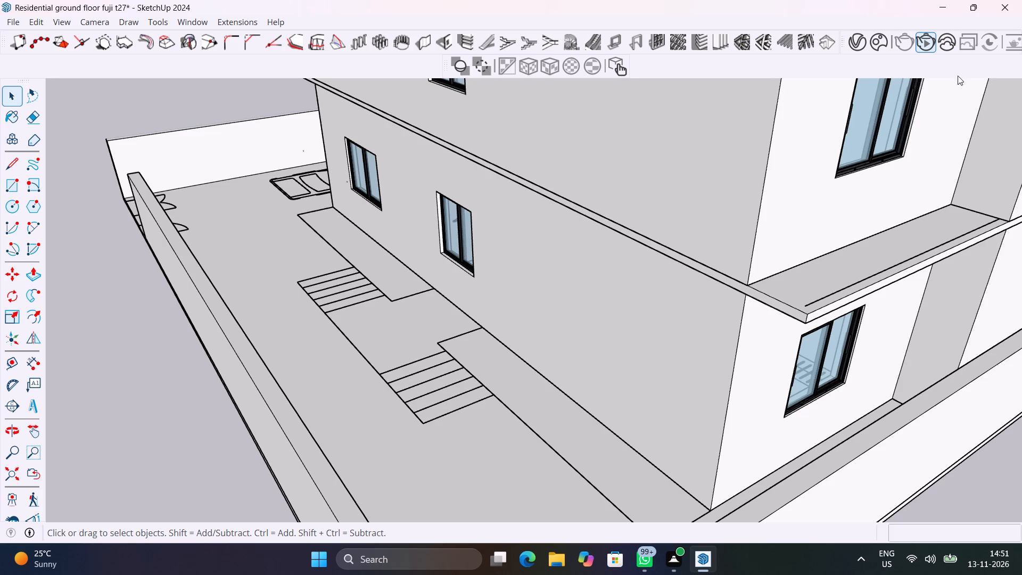
Delete the stray line along the top of the floor-slab ledge between the ground- and upper-floor windows.
{"action": "scroll", "coordinate": [769, 214], "scroll_direction": "up", "scroll_amount": 1}
{"action": "scroll", "coordinate": [769, 213], "scroll_direction": "down", "scroll_amount": 10}
{"action": "middle_click_drag", "start_coordinate": [824, 249], "coordinate": [656, 333]}
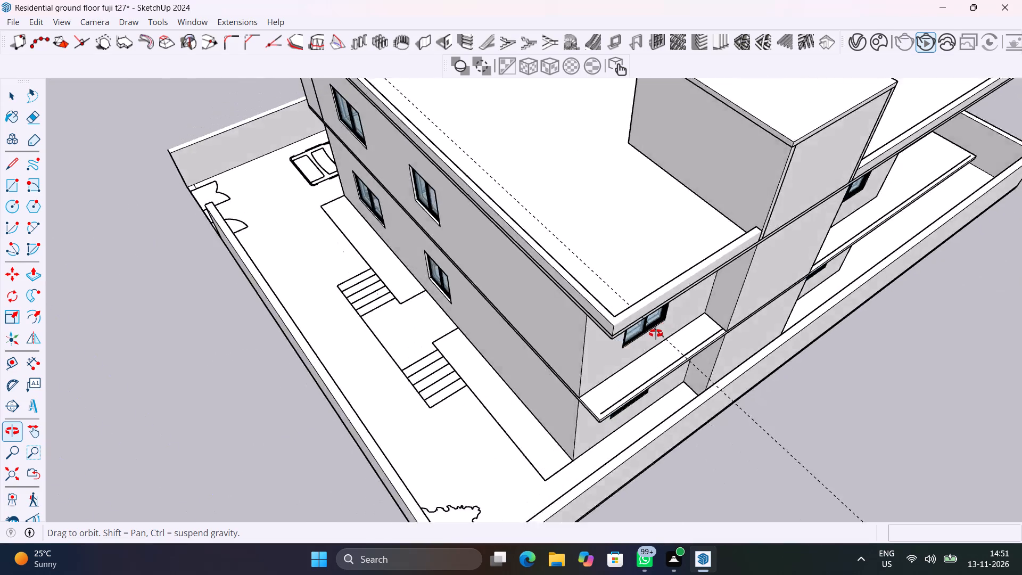
{"action": "middle_click_drag", "start_coordinate": [656, 333], "coordinate": [715, 335]}
{"action": "middle_click_drag", "start_coordinate": [719, 374], "coordinate": [619, 254]}
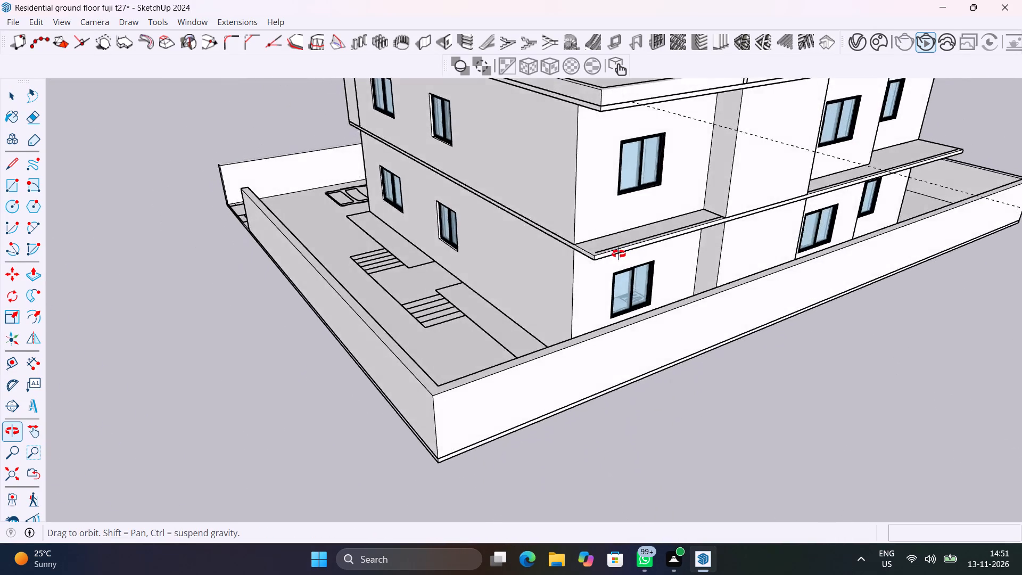
{"action": "middle_click_drag", "start_coordinate": [619, 254], "coordinate": [415, 303]}
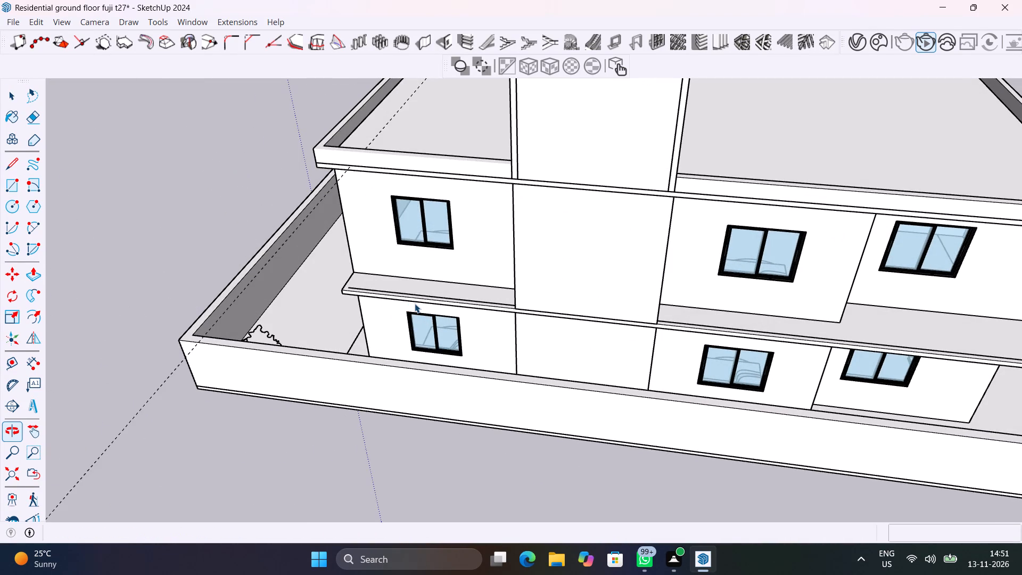
{"action": "scroll", "coordinate": [407, 292], "scroll_direction": "up", "scroll_amount": 1}
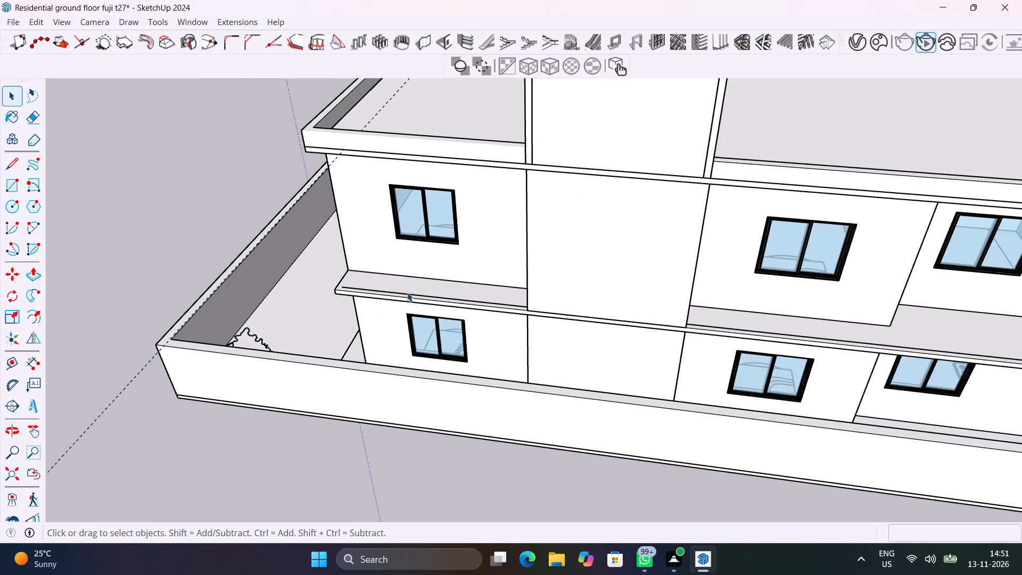
{"action": "scroll", "coordinate": [417, 294], "scroll_direction": "up", "scroll_amount": 9}
{"action": "left_click", "coordinate": [426, 299]}
{"action": "double_click", "coordinate": [426, 299]}
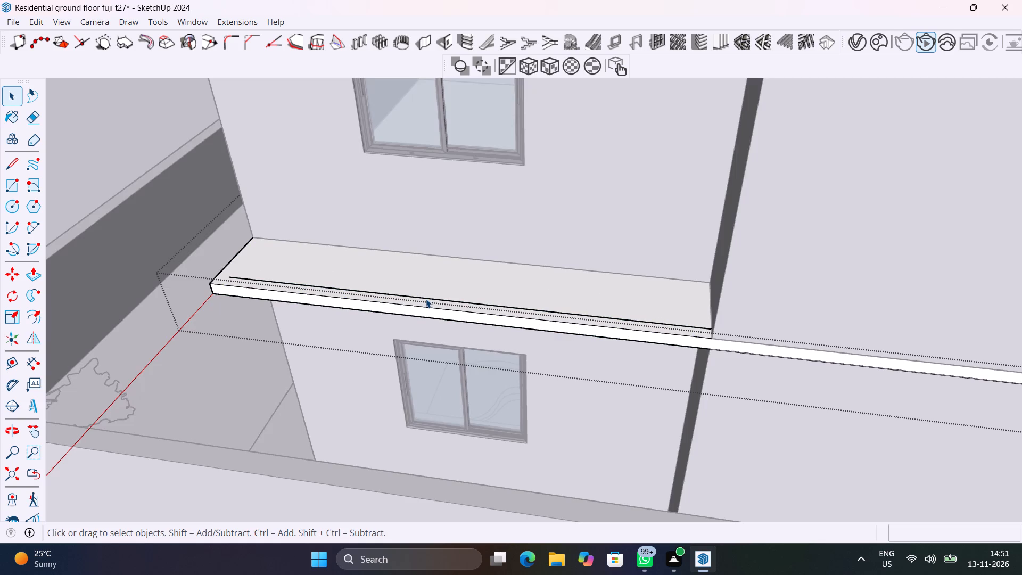
{"action": "left_click", "coordinate": [430, 299]}
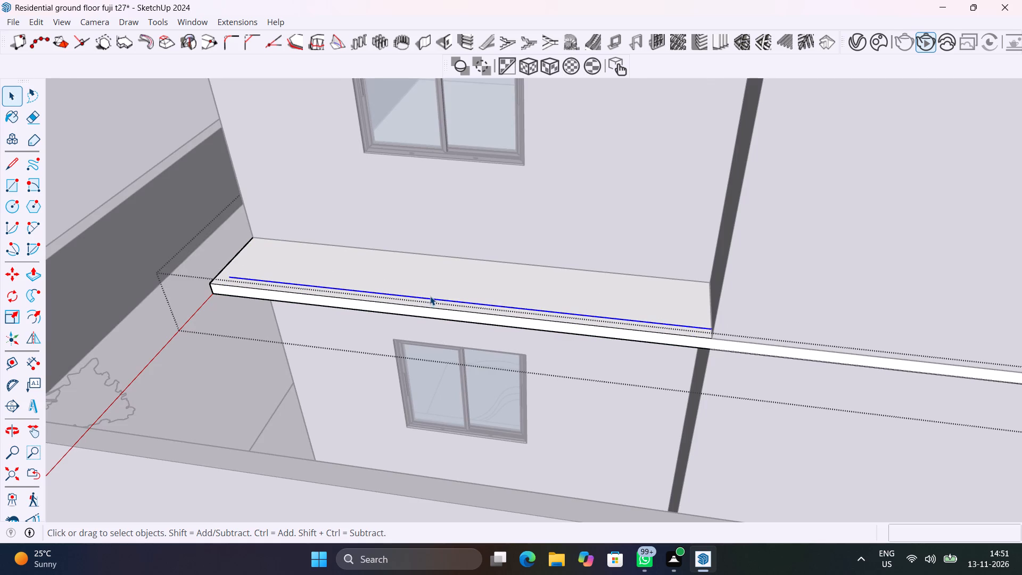
{"action": "key", "text": "Delete"}
{"action": "scroll", "coordinate": [430, 296], "scroll_direction": "down", "scroll_amount": 12}
{"action": "scroll", "coordinate": [692, 333], "scroll_direction": "down", "scroll_amount": 1}
{"action": "middle_click_drag", "start_coordinate": [692, 333], "coordinate": [621, 352]}
{"action": "left_click", "coordinate": [151, 213]}
Examine the roof parapet along the roof edges, including its corners at the raised roof box and the vertical fins.
{"action": "middle_click_drag", "start_coordinate": [664, 426], "coordinate": [214, 373]}
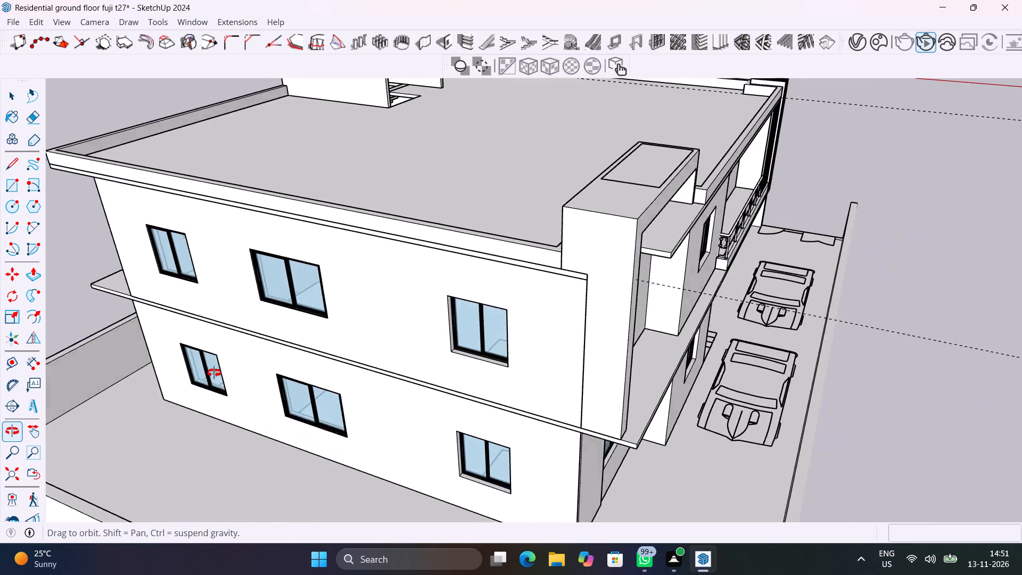
{"action": "middle_click_drag", "start_coordinate": [214, 373], "coordinate": [87, 444]}
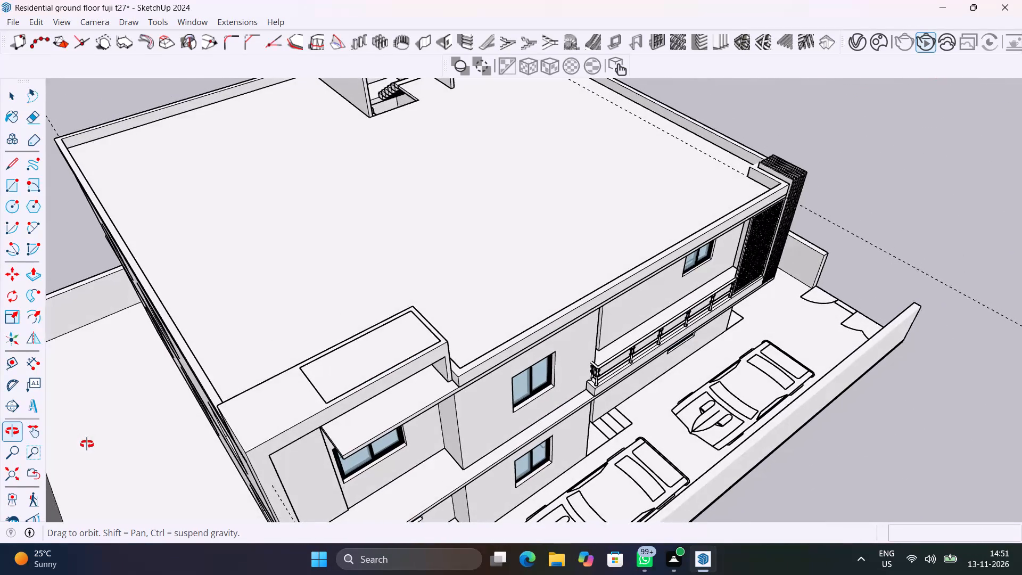
{"action": "middle_click_drag", "start_coordinate": [87, 444], "coordinate": [91, 445]}
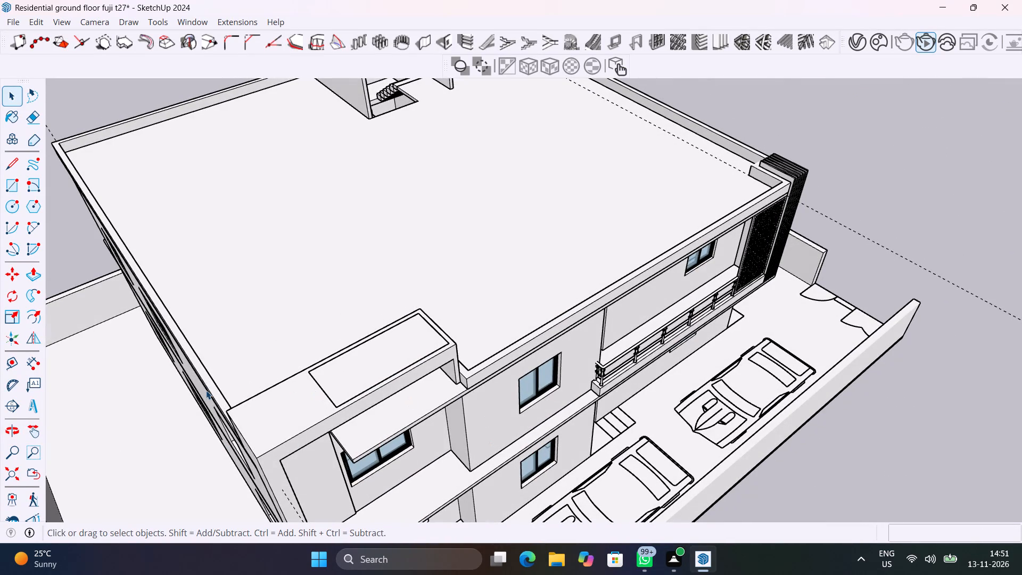
{"action": "scroll", "coordinate": [206, 390], "scroll_direction": "up", "scroll_amount": 4}
{"action": "middle_click_drag", "start_coordinate": [261, 370], "coordinate": [690, 367]}
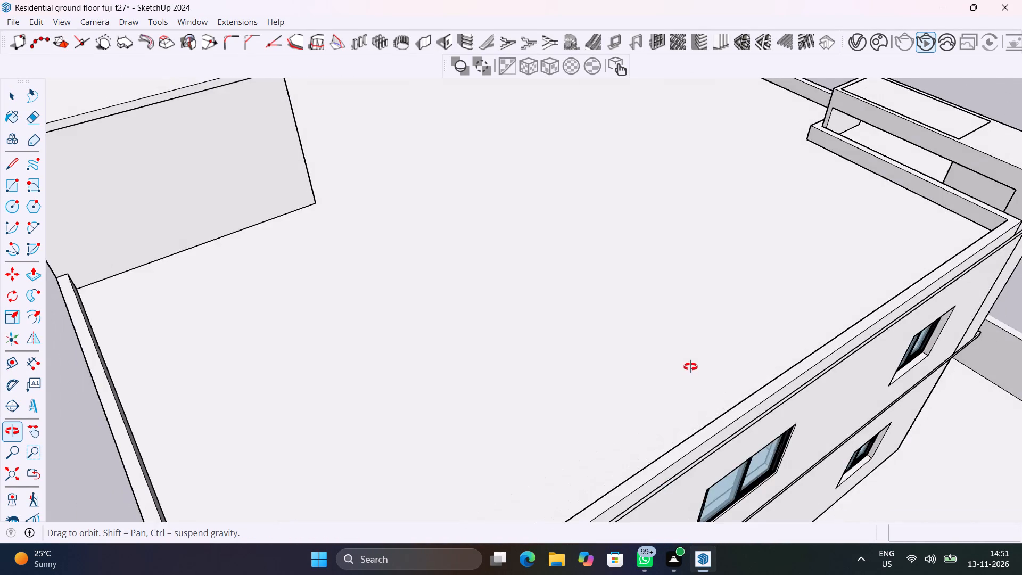
{"action": "middle_click_drag", "start_coordinate": [690, 367], "coordinate": [641, 370]}
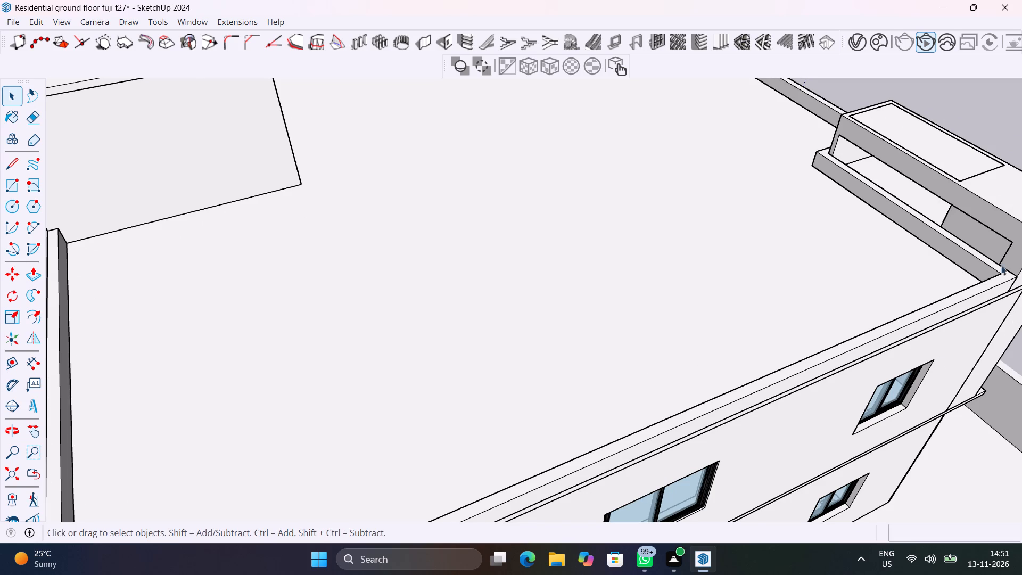
{"action": "scroll", "coordinate": [1006, 265], "scroll_direction": "up", "scroll_amount": 5}
{"action": "middle_click_drag", "start_coordinate": [749, 133], "coordinate": [747, 275], "text": "shift"}
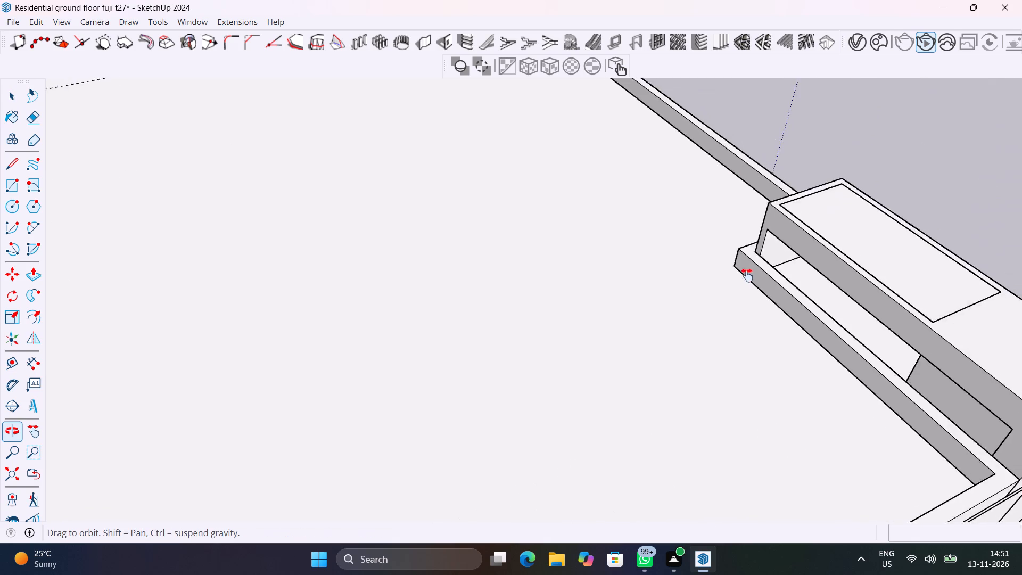
{"action": "middle_click_drag", "start_coordinate": [747, 275], "coordinate": [986, 408], "text": "shift"}
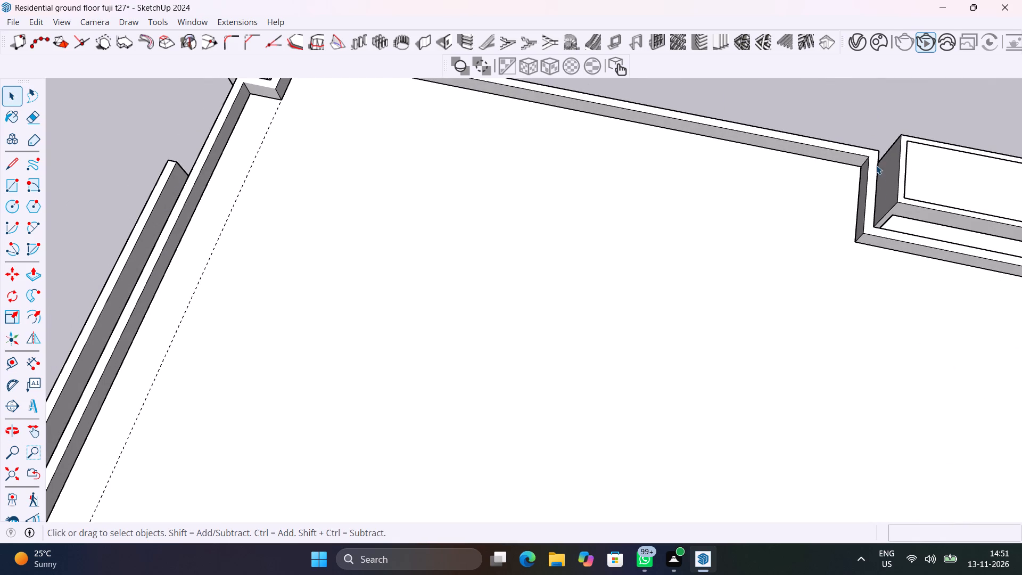
{"action": "scroll", "coordinate": [876, 165], "scroll_direction": "up", "scroll_amount": 8}
{"action": "middle_click_drag", "start_coordinate": [876, 165], "coordinate": [797, 293], "text": "shift"}
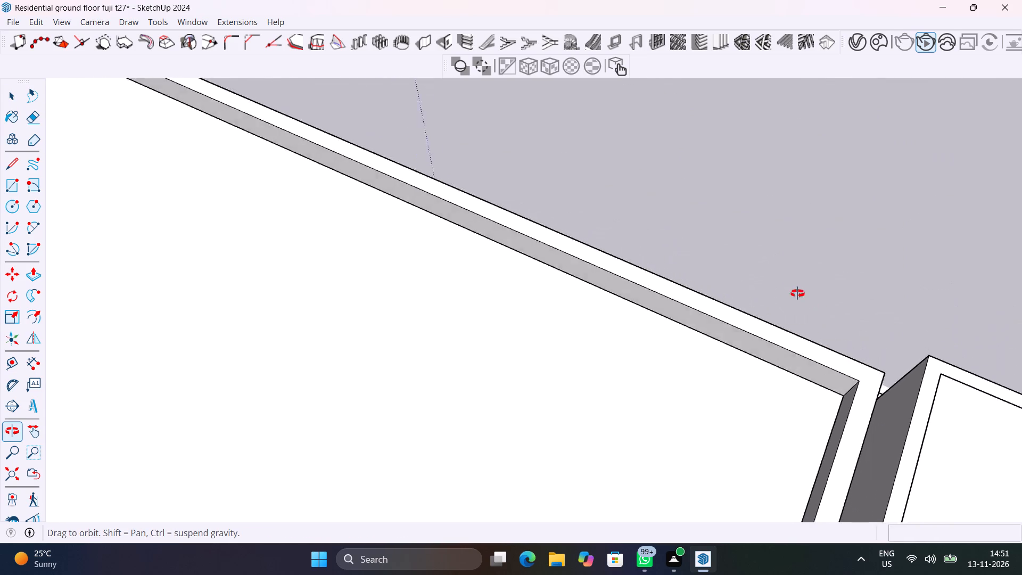
{"action": "middle_click_drag", "start_coordinate": [797, 293], "coordinate": [915, 178], "text": "shift"}
{"action": "scroll", "coordinate": [807, 189], "scroll_direction": "up", "scroll_amount": 1}
{"action": "scroll", "coordinate": [636, 343], "scroll_direction": "down", "scroll_amount": 7}
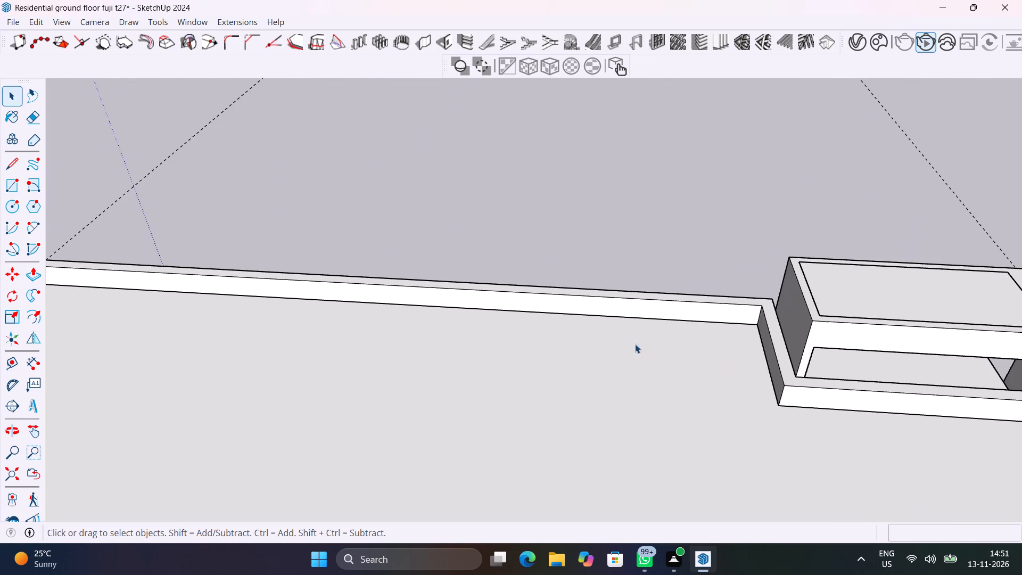
{"action": "middle_click_drag", "start_coordinate": [295, 343], "coordinate": [583, 397], "text": "shift"}
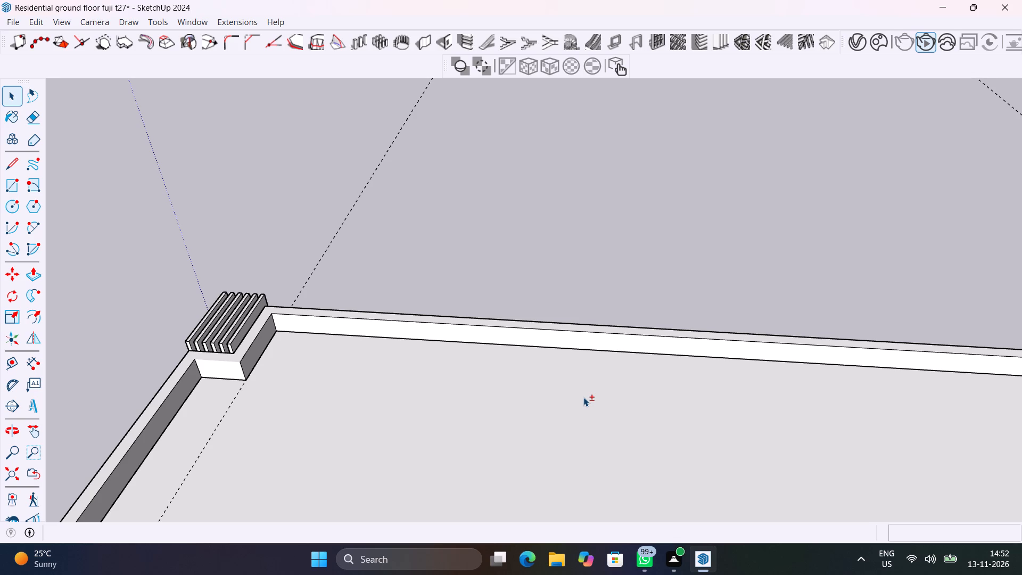
{"action": "scroll", "coordinate": [583, 397], "scroll_direction": "up", "scroll_amount": 1}
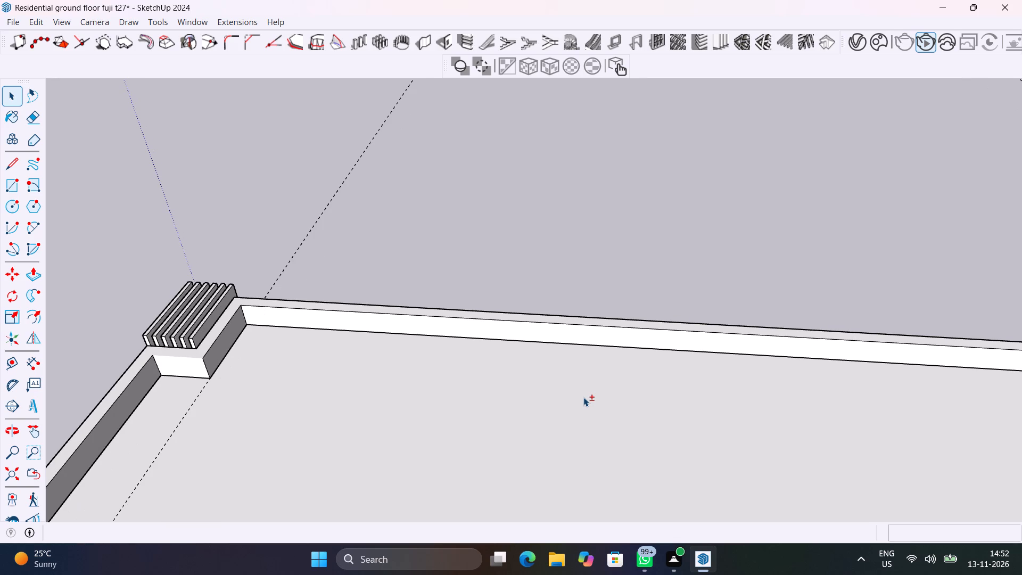
{"action": "scroll", "coordinate": [583, 397], "scroll_direction": "down", "scroll_amount": 1}
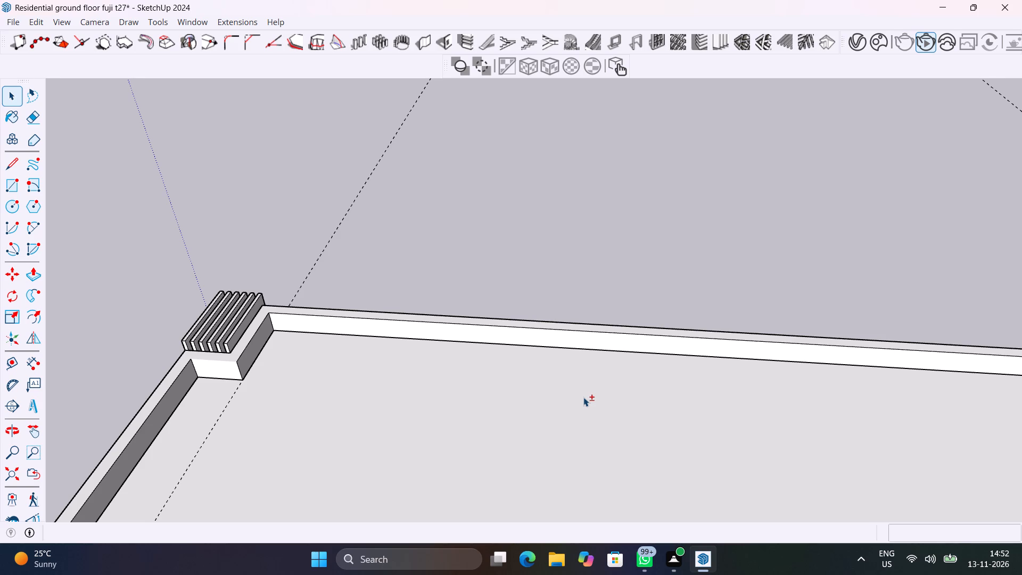
{"action": "scroll", "coordinate": [245, 332], "scroll_direction": "up", "scroll_amount": 2}
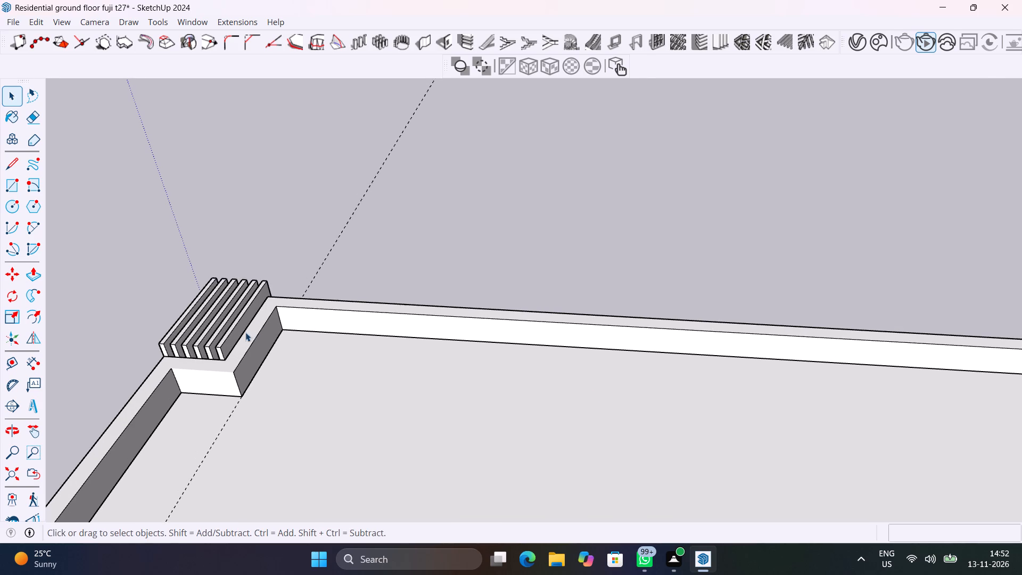
{"action": "scroll", "coordinate": [245, 332], "scroll_direction": "up", "scroll_amount": 5}
{"action": "middle_click_drag", "start_coordinate": [251, 326], "coordinate": [333, 285]}
{"action": "scroll", "coordinate": [333, 285], "scroll_direction": "up", "scroll_amount": 1, "text": "shift"}
{"action": "middle_click_drag", "start_coordinate": [273, 360], "coordinate": [356, 311], "text": "shift"}
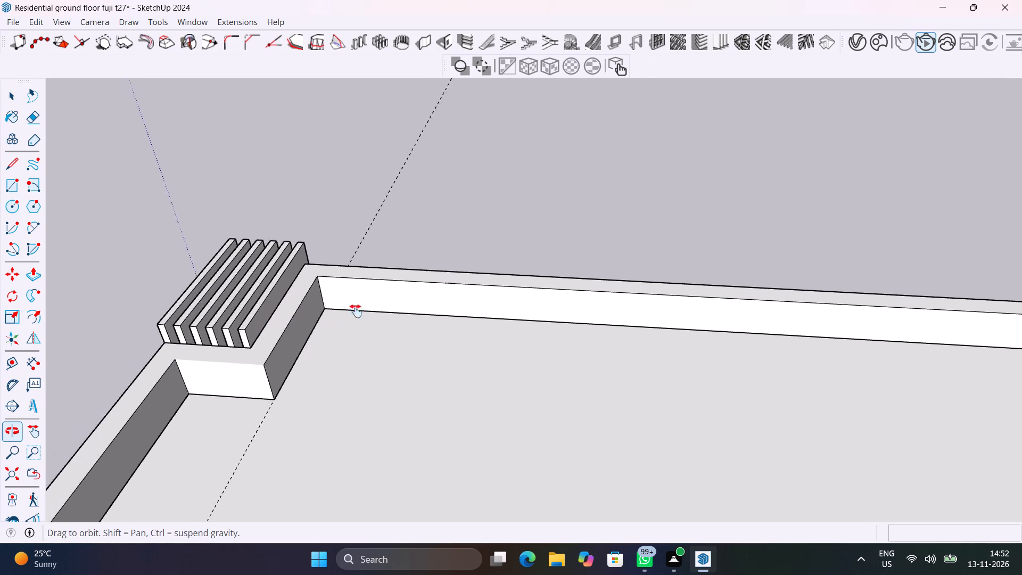
{"action": "middle_click_drag", "start_coordinate": [356, 311], "coordinate": [351, 337], "text": "shift"}
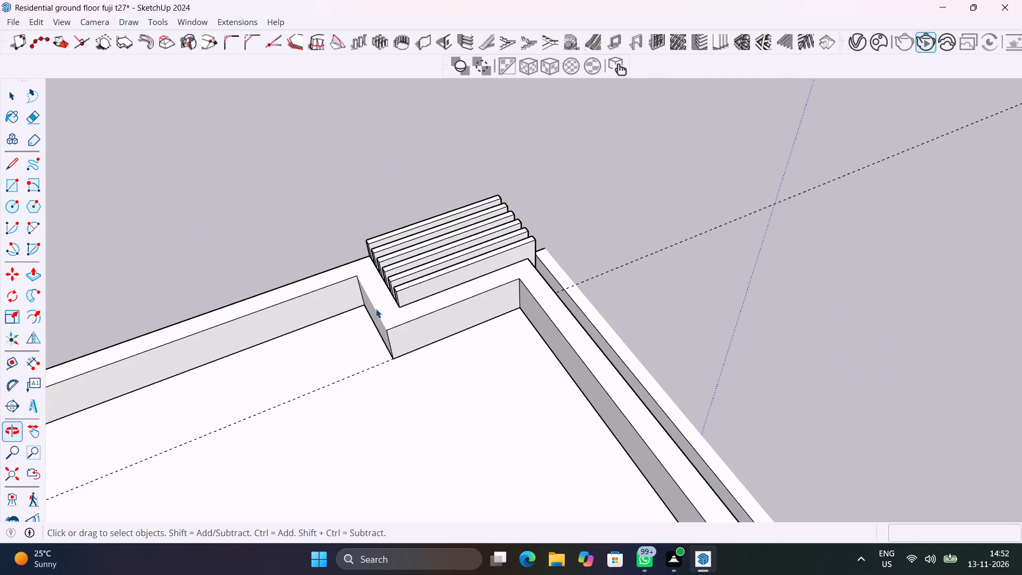
Open the roof parapet around the vertical fins for editing.
{"action": "scroll", "coordinate": [520, 266], "scroll_direction": "up", "scroll_amount": 8}
{"action": "left_click", "coordinate": [513, 258]}
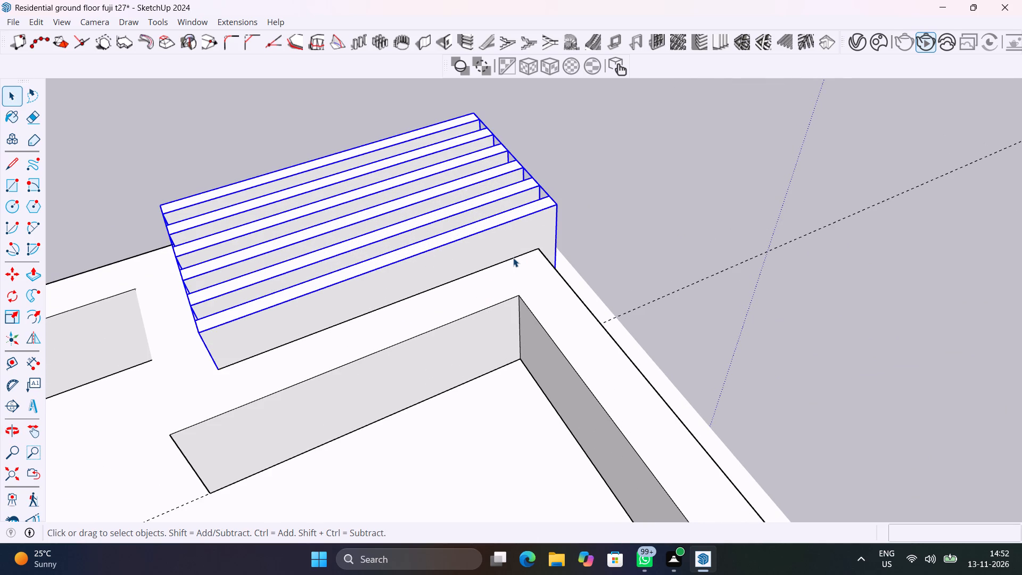
{"action": "left_click", "coordinate": [513, 258]}
{"action": "left_click", "coordinate": [522, 262]}
{"action": "double_click", "coordinate": [521, 258]}
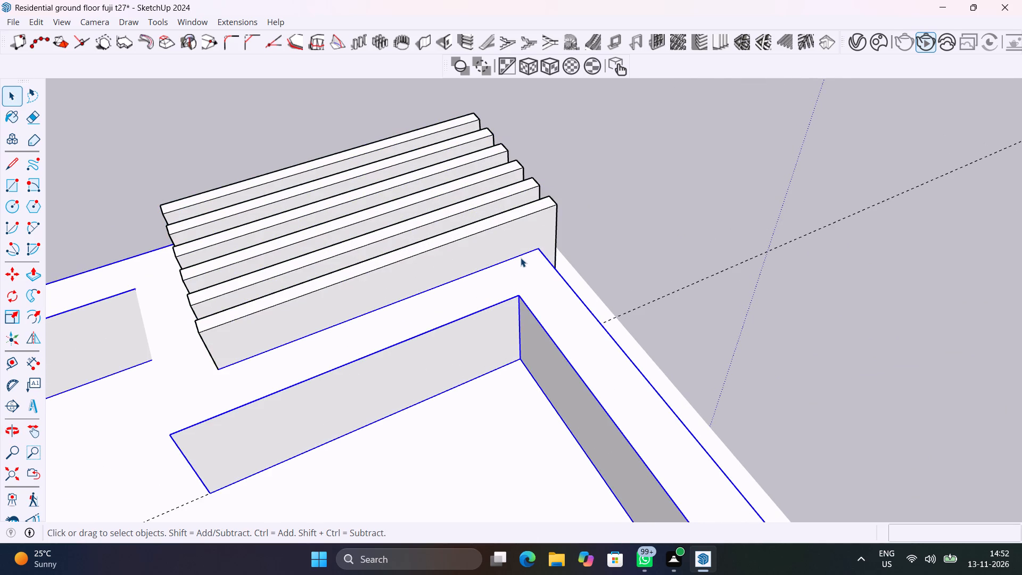
{"action": "left_click", "coordinate": [752, 266]}
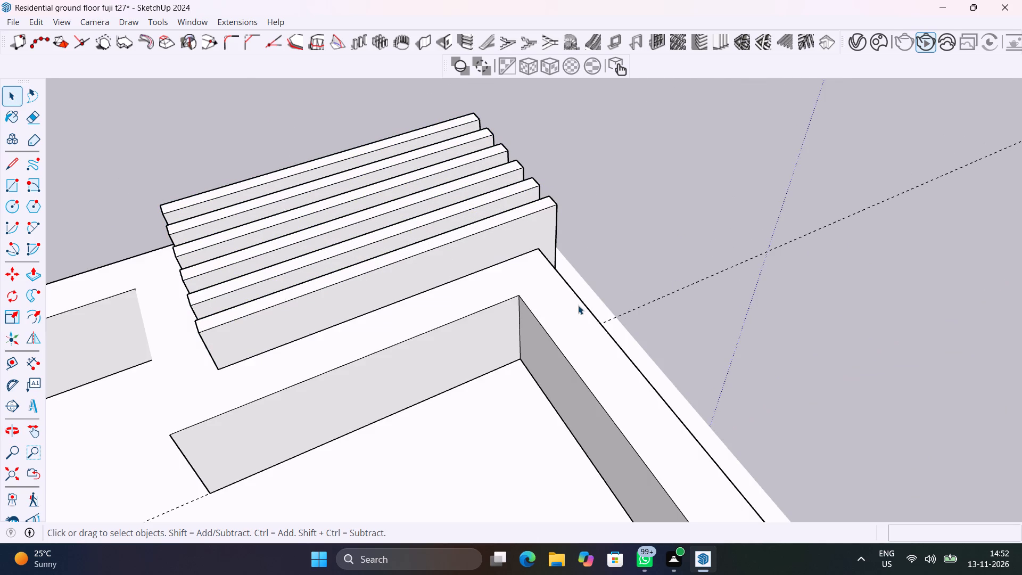
{"action": "double_click", "coordinate": [578, 310]}
Copy the parapet's outer top edge running along the length of the vertical fins inward onto the parapet top.
{"action": "middle_click_drag", "start_coordinate": [603, 292], "coordinate": [469, 314]}
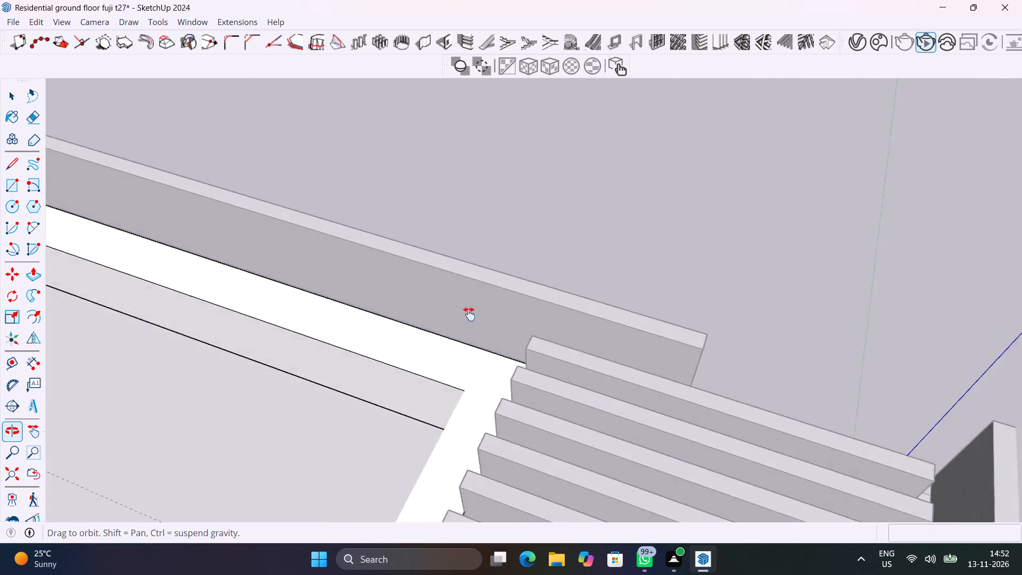
{"action": "middle_click_drag", "start_coordinate": [469, 314], "coordinate": [337, 284]}
{"action": "scroll", "coordinate": [354, 242], "scroll_direction": "up", "scroll_amount": 1, "text": "shift"}
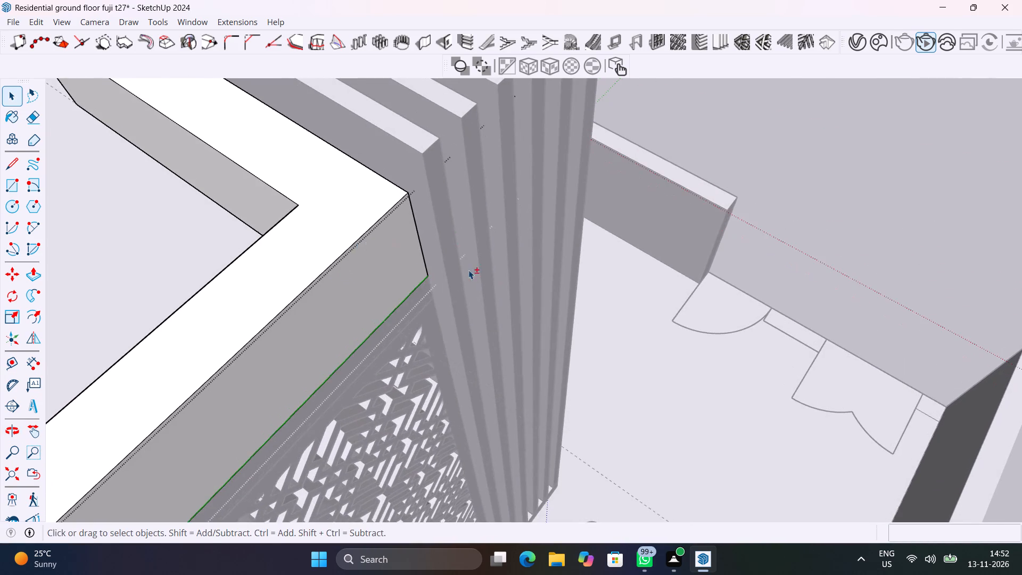
{"action": "middle_click_drag", "start_coordinate": [491, 278], "coordinate": [620, 357], "text": "shift"}
{"action": "scroll", "coordinate": [553, 304], "scroll_direction": "up", "scroll_amount": 5}
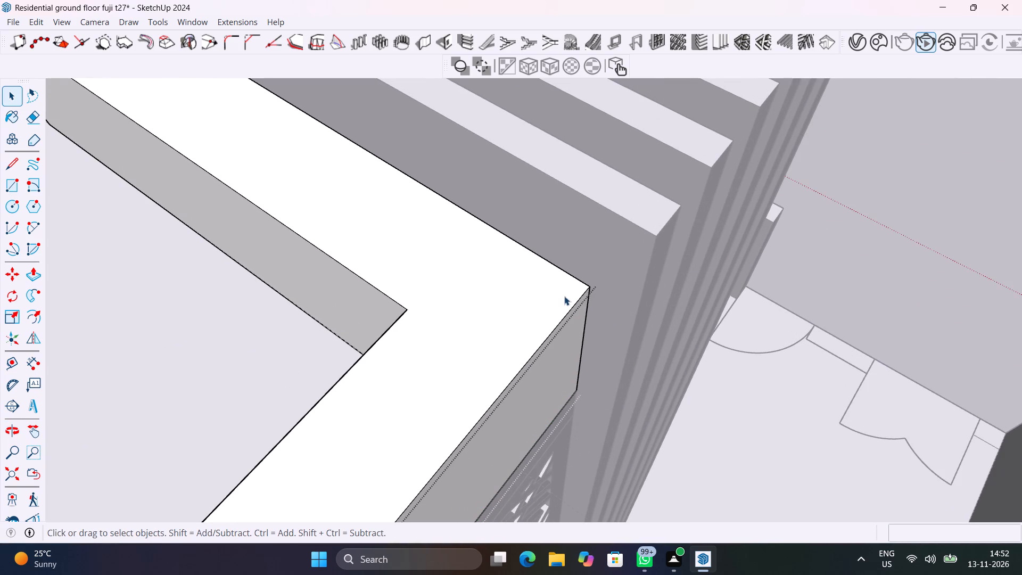
{"action": "left_click", "coordinate": [584, 285]}
{"action": "key", "text": "m"}
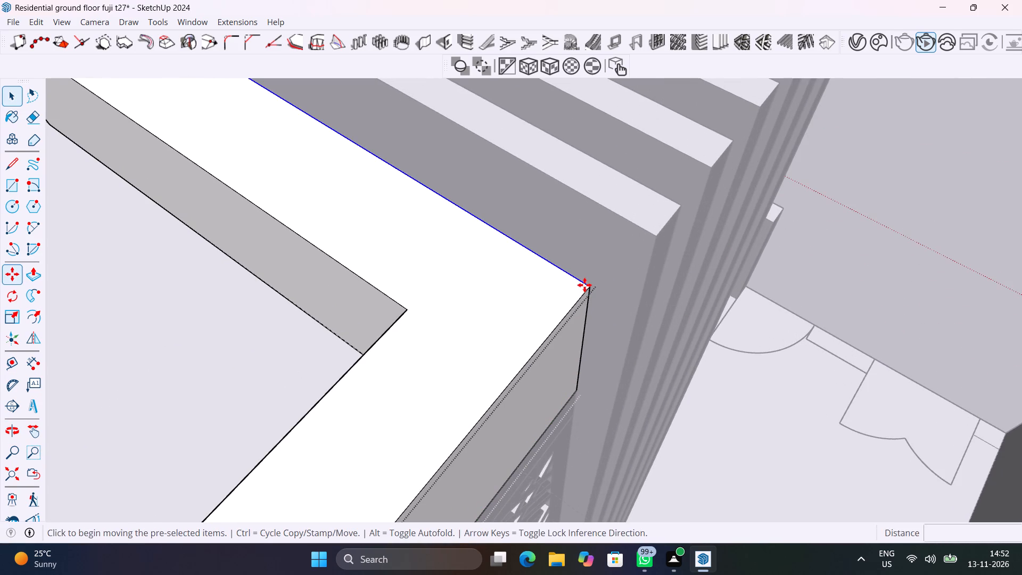
{"action": "left_click", "coordinate": [589, 288]}
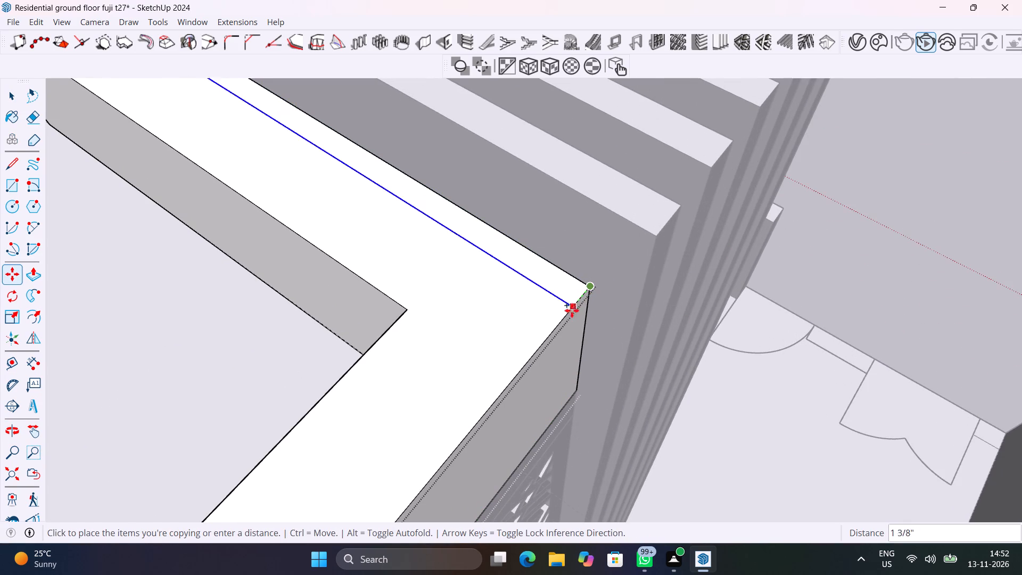
{"action": "left_click", "coordinate": [557, 330]}
Copy the parapet's outer top edge across the ends of the vertical fins inward by 3".
{"action": "scroll", "coordinate": [447, 299], "scroll_direction": "down", "scroll_amount": 3}
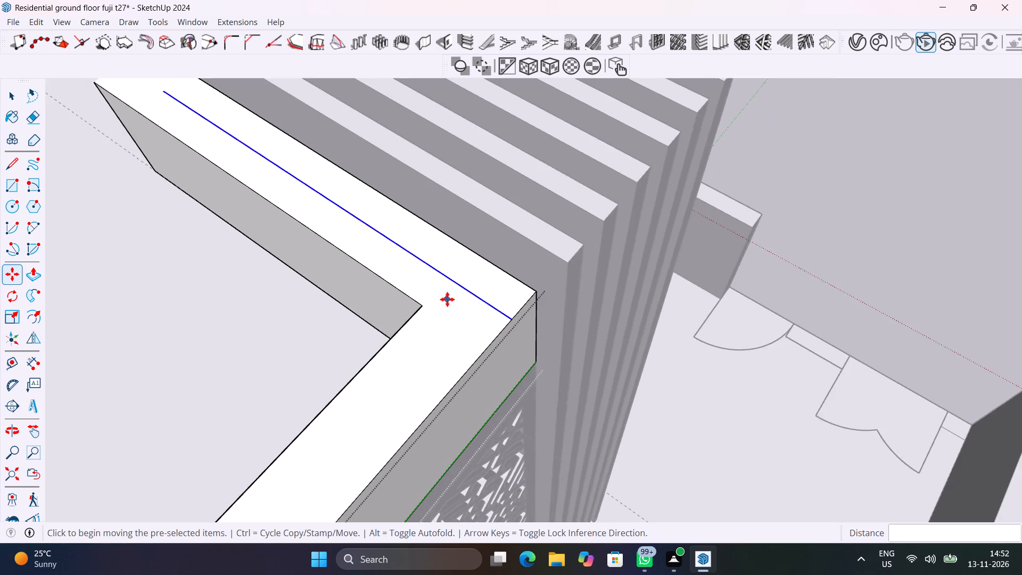
{"action": "scroll", "coordinate": [447, 299], "scroll_direction": "down", "scroll_amount": 8}
{"action": "middle_click_drag", "start_coordinate": [386, 274], "coordinate": [895, 426], "text": "shift"}
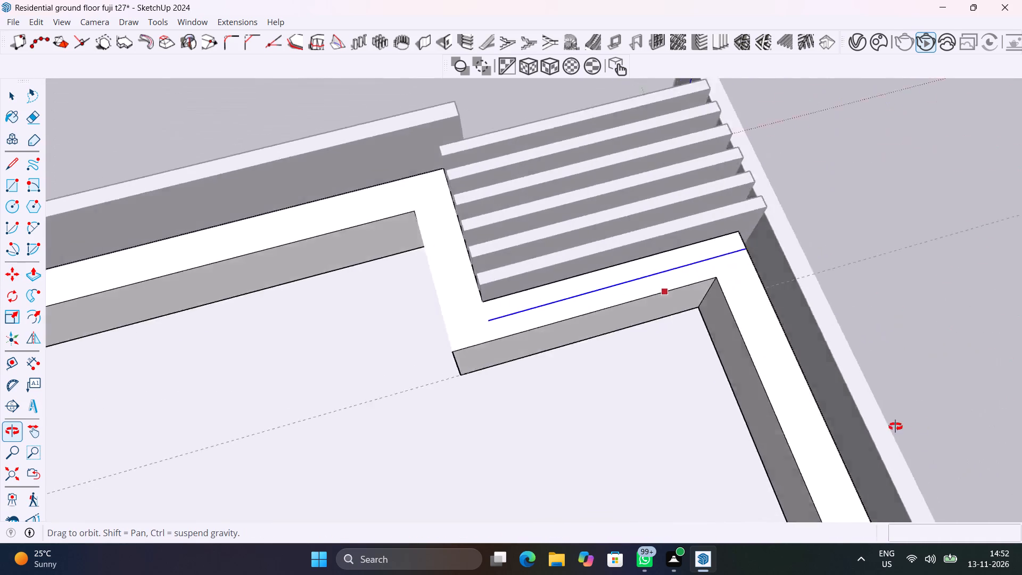
{"action": "middle_click_drag", "start_coordinate": [895, 426], "coordinate": [975, 422], "text": "shift"}
{"action": "scroll", "coordinate": [475, 301], "scroll_direction": "up", "scroll_amount": 7}
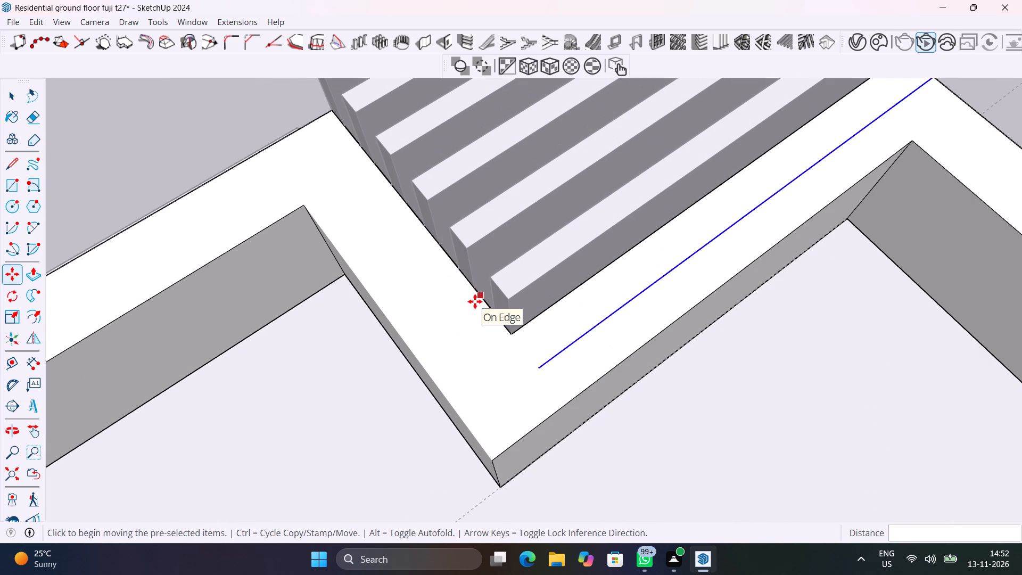
{"action": "middle_click_drag", "start_coordinate": [284, 295], "coordinate": [764, 327]}
{"action": "key", "text": "space"}
{"action": "left_click", "coordinate": [460, 450]}
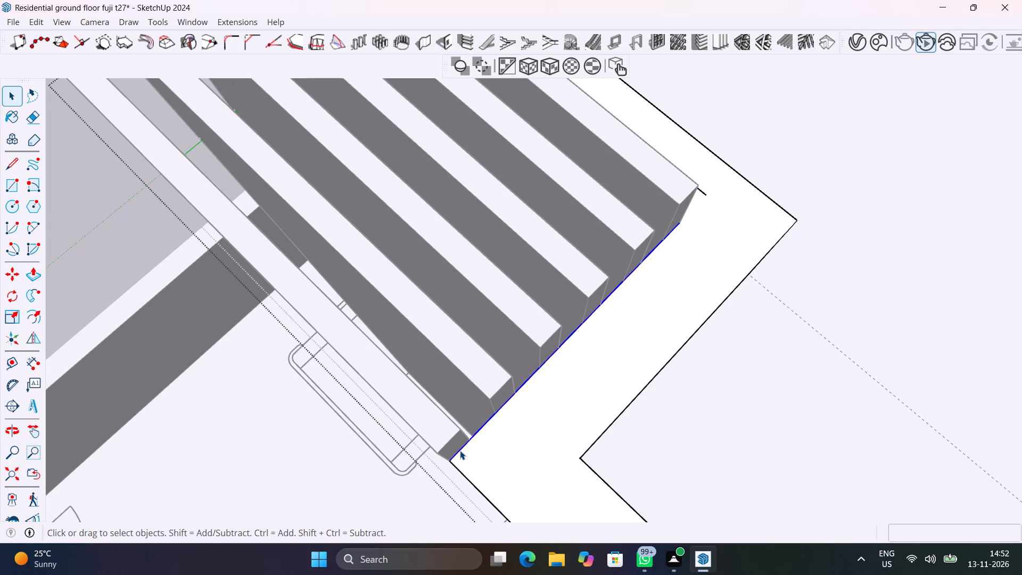
{"action": "key", "text": "m"}
{"action": "left_click", "coordinate": [451, 466]}
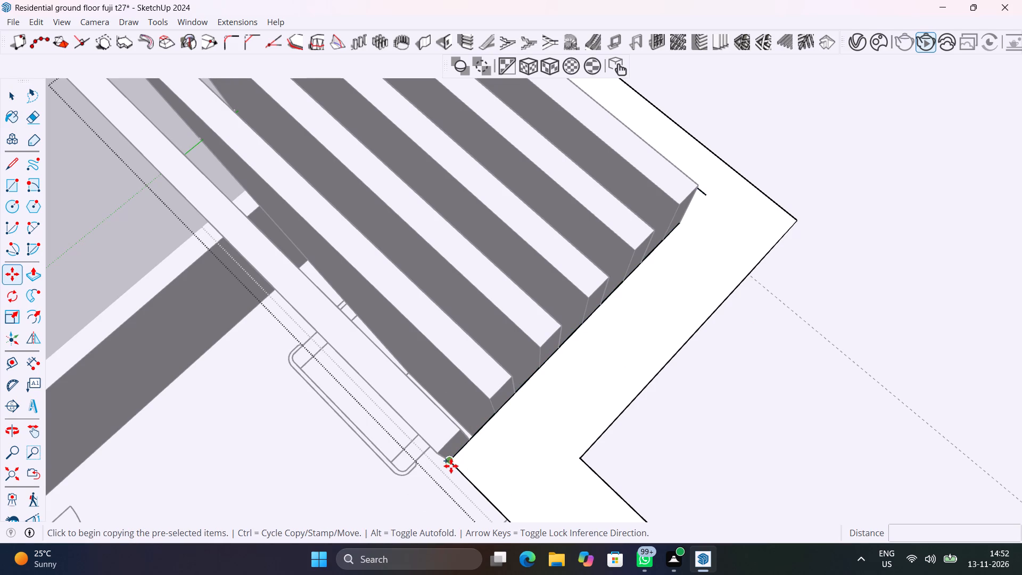
{"action": "left_click", "coordinate": [481, 494]}
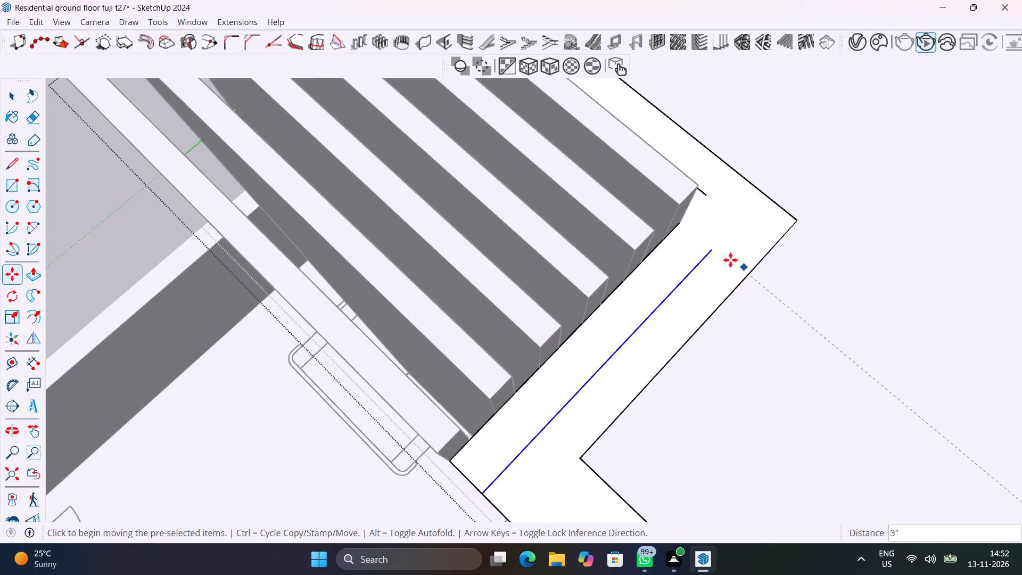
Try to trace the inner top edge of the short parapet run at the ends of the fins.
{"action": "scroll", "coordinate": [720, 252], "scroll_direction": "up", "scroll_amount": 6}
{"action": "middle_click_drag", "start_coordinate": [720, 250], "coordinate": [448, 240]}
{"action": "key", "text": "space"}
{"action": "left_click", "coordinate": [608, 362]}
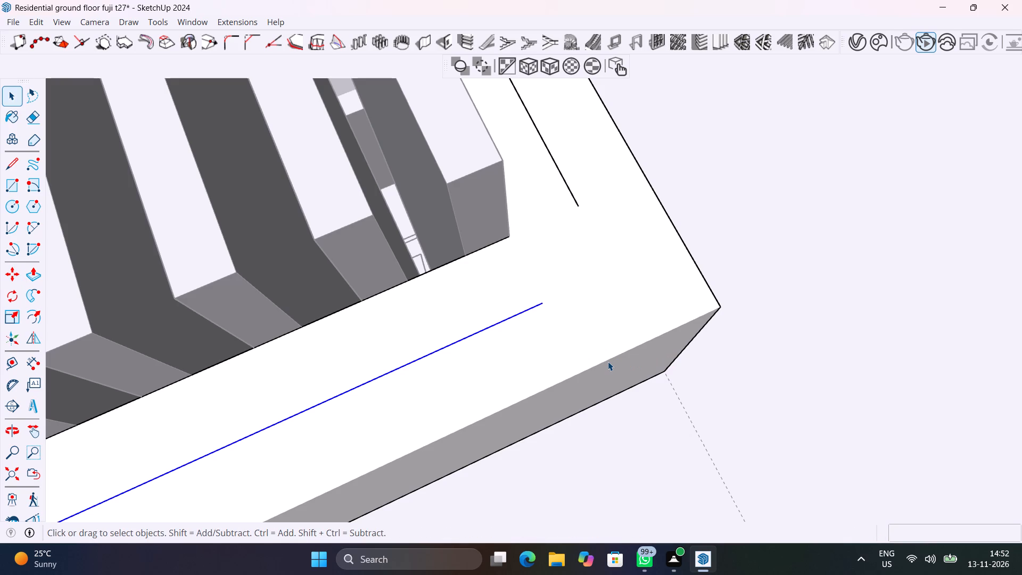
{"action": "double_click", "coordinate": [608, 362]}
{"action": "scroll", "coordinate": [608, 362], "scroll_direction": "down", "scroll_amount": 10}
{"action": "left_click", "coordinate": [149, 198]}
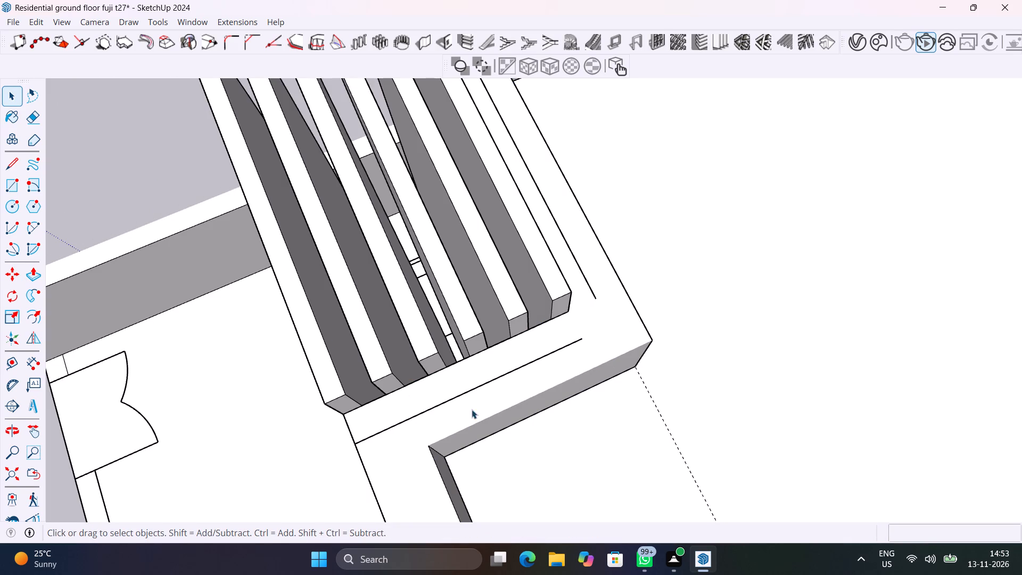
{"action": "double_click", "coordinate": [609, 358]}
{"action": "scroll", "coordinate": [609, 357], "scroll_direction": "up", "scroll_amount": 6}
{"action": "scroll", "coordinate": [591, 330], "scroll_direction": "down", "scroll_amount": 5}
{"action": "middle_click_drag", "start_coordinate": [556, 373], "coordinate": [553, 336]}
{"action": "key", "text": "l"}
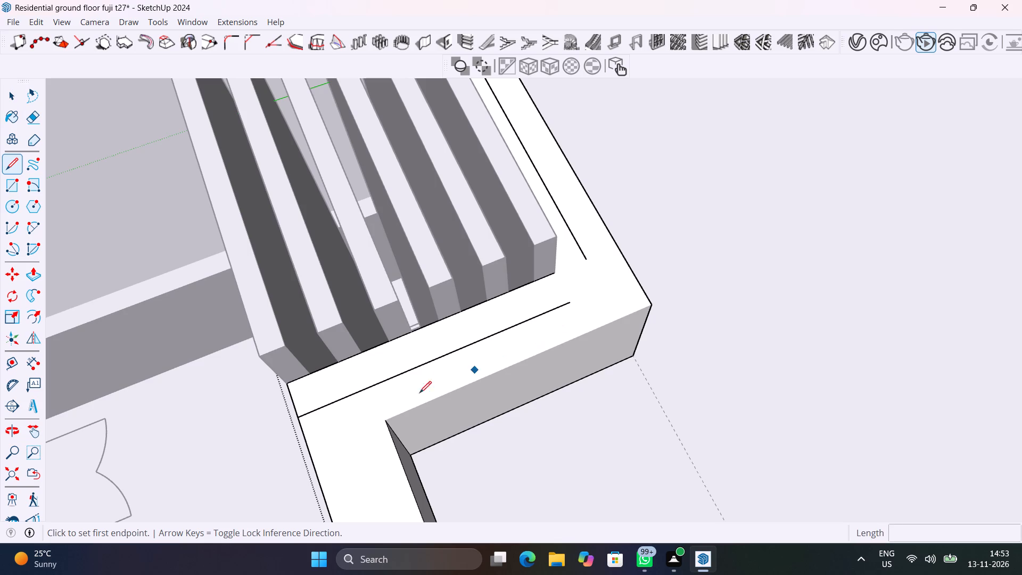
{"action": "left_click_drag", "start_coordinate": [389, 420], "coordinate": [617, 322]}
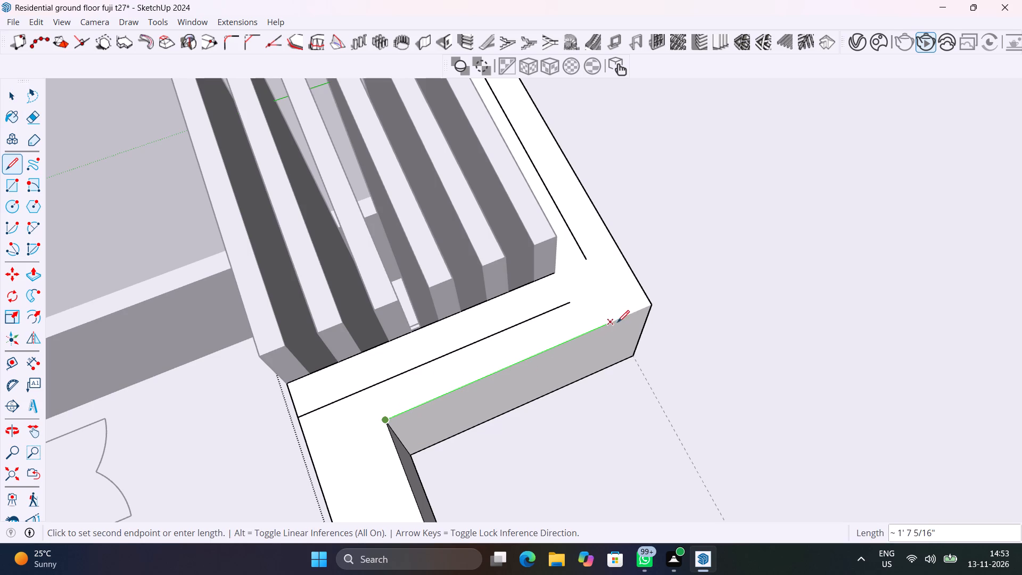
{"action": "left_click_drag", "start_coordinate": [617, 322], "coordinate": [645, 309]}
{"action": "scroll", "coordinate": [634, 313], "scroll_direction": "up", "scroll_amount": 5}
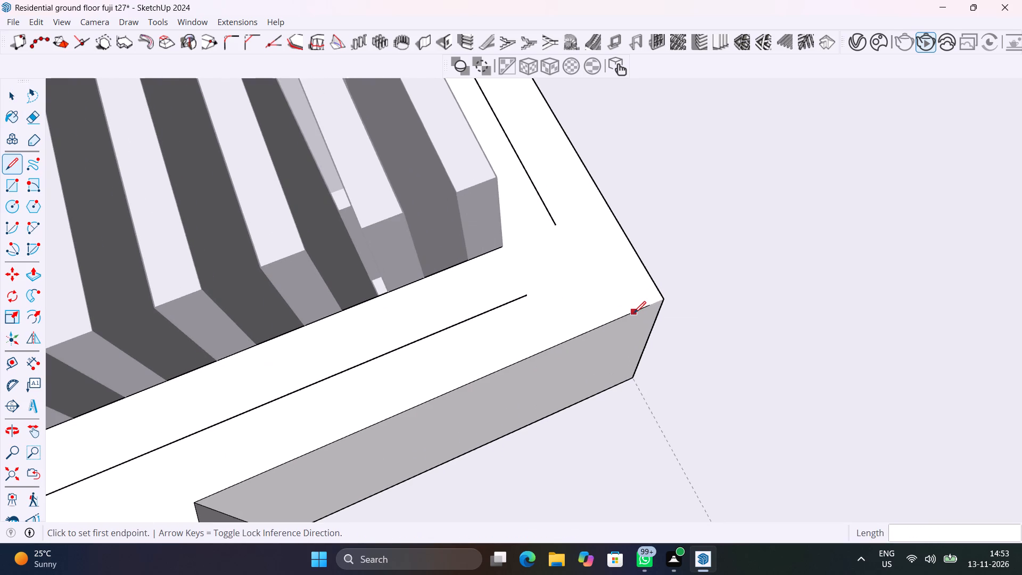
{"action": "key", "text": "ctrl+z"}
Draw the inner top edge of the short parapet run from corner to corner, about 1' 11 3/16" long.
{"action": "key", "text": "l"}
{"action": "left_click", "coordinate": [662, 295]}
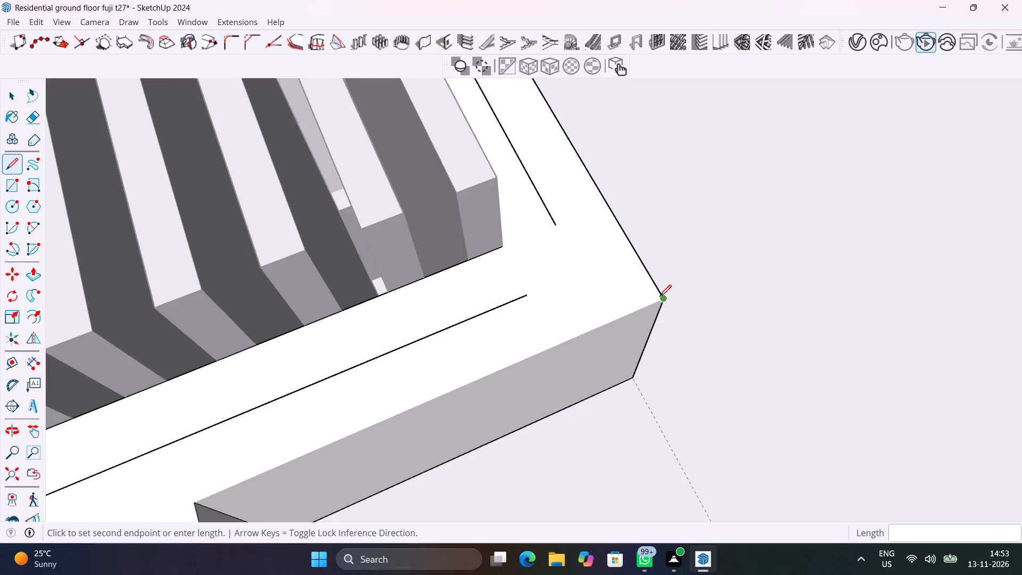
{"action": "scroll", "coordinate": [556, 347], "scroll_direction": "down", "scroll_amount": 4}
{"action": "left_click", "coordinate": [318, 452]}
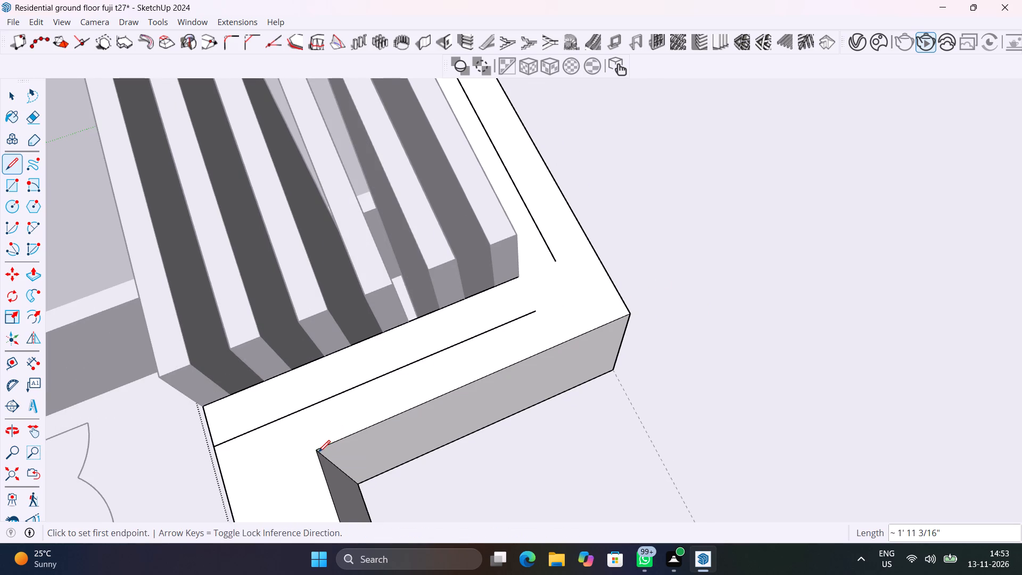
Extend both copied lines by 6" so they cross at the parapet corner and meet the parapet top's far edges.
{"action": "key", "text": "space"}
{"action": "key", "text": "l"}
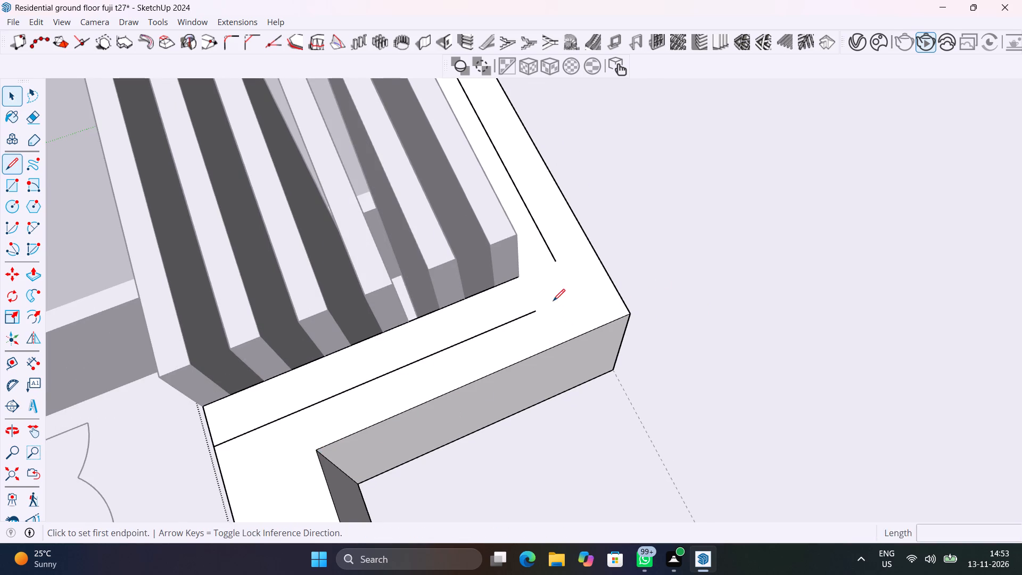
{"action": "left_click", "coordinate": [534, 315]}
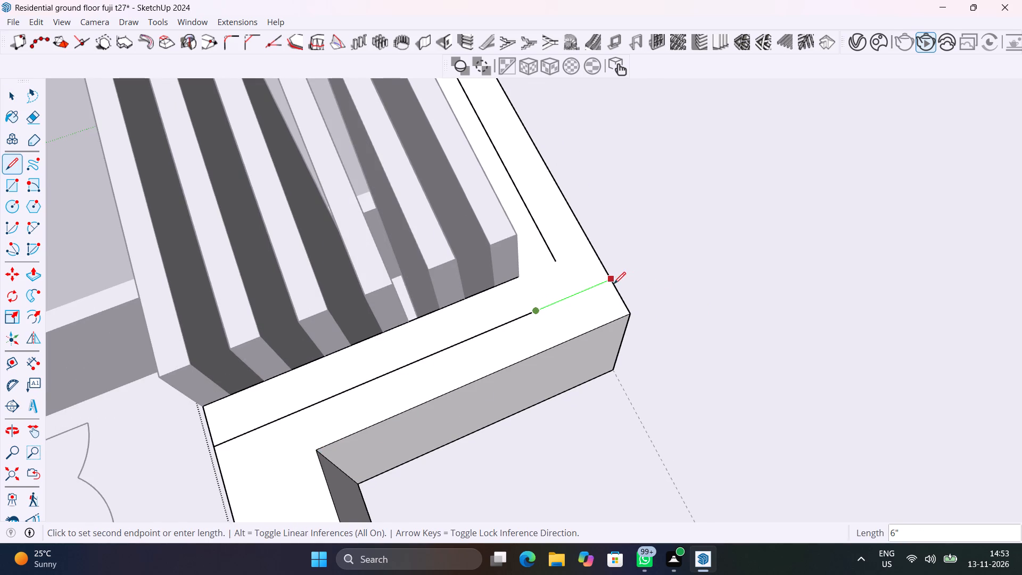
{"action": "left_click", "coordinate": [611, 283]}
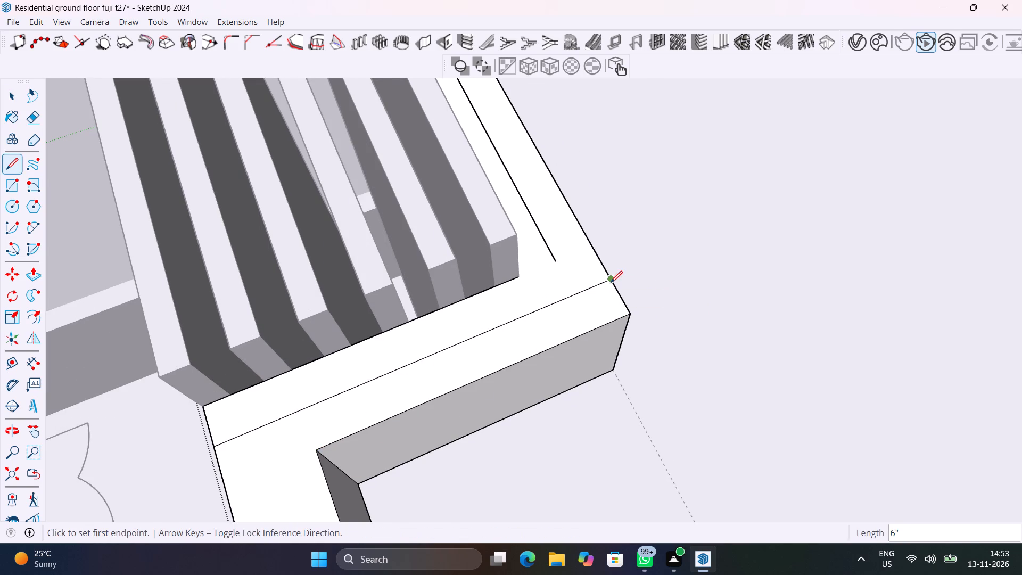
{"action": "key", "text": "space"}
{"action": "key", "text": "l"}
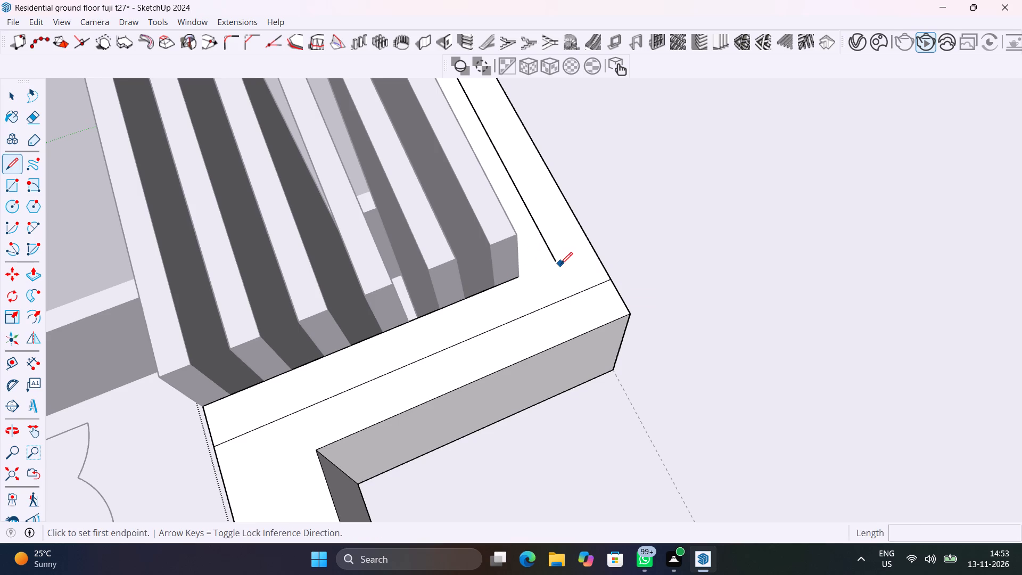
{"action": "left_click", "coordinate": [554, 264]}
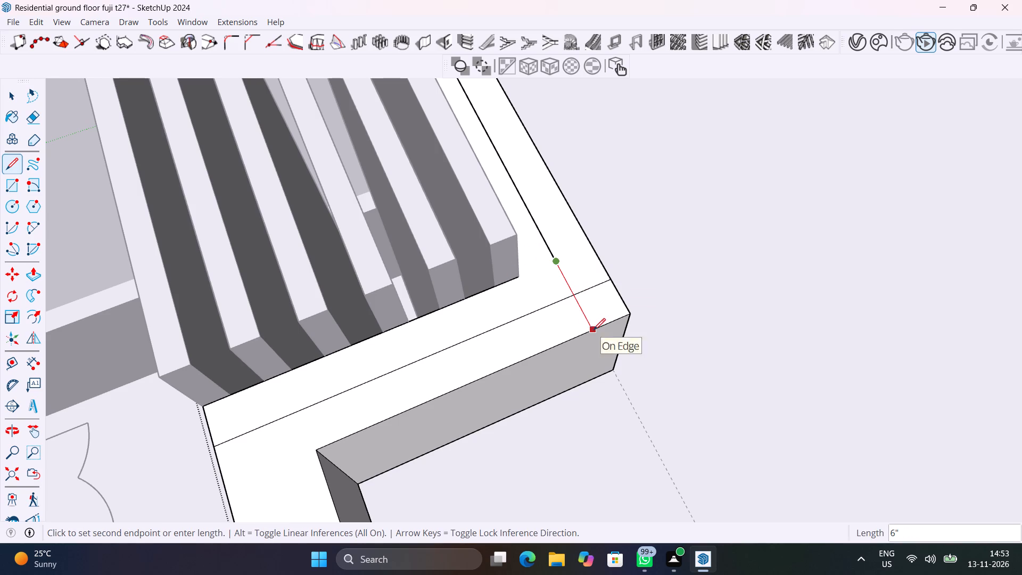
{"action": "left_click", "coordinate": [594, 330]}
{"action": "key", "text": "space"}
Draw a line from the short run's other inner corner straight across the parapet top to the edge beside the fins.
{"action": "scroll", "coordinate": [522, 295], "scroll_direction": "down", "scroll_amount": 14}
{"action": "scroll", "coordinate": [461, 350], "scroll_direction": "up", "scroll_amount": 3}
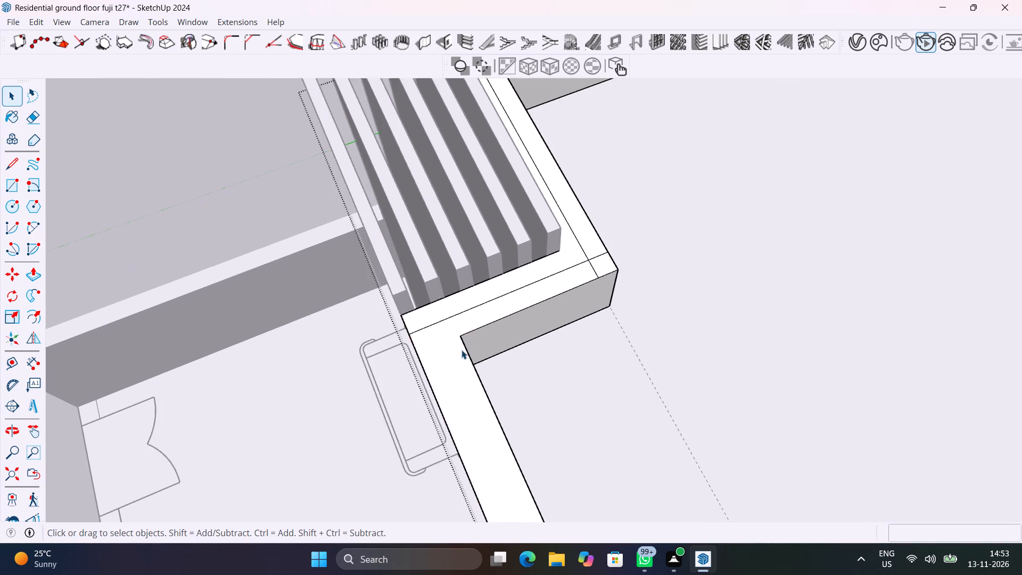
{"action": "scroll", "coordinate": [461, 350], "scroll_direction": "up", "scroll_amount": 8}
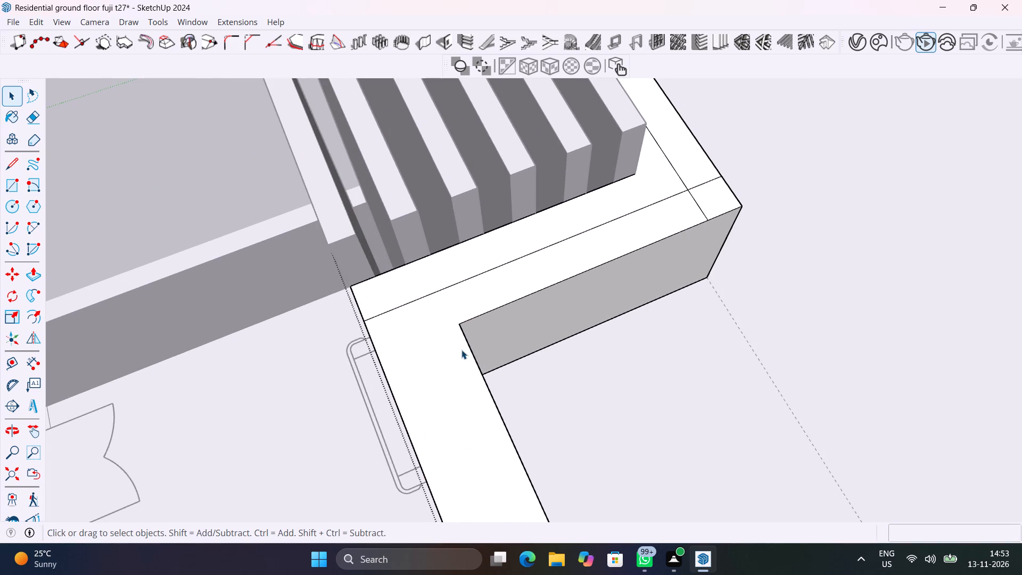
{"action": "key", "text": "l"}
{"action": "left_click", "coordinate": [463, 324]}
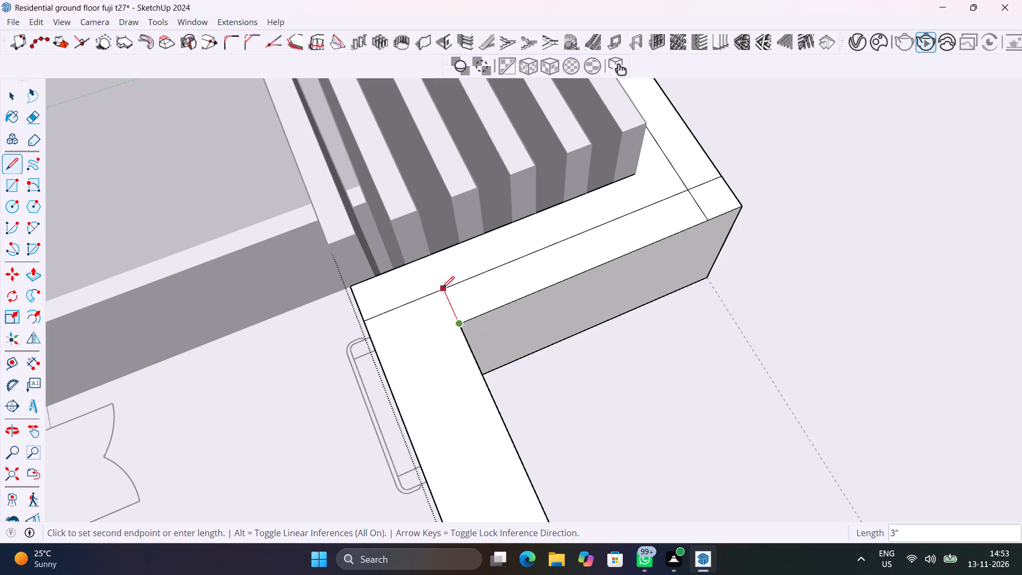
{"action": "left_click", "coordinate": [427, 259]}
{"action": "key", "text": "space"}
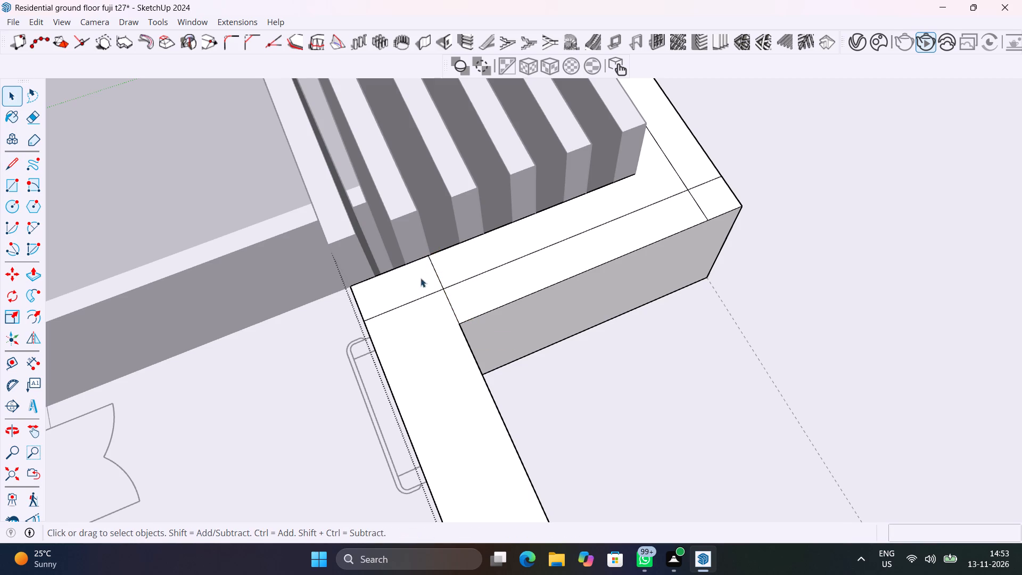
Copy the outer top edge of the long facade-side parapet run inward to midway across the parapet top.
{"action": "middle_click_drag", "start_coordinate": [455, 338], "coordinate": [643, 180]}
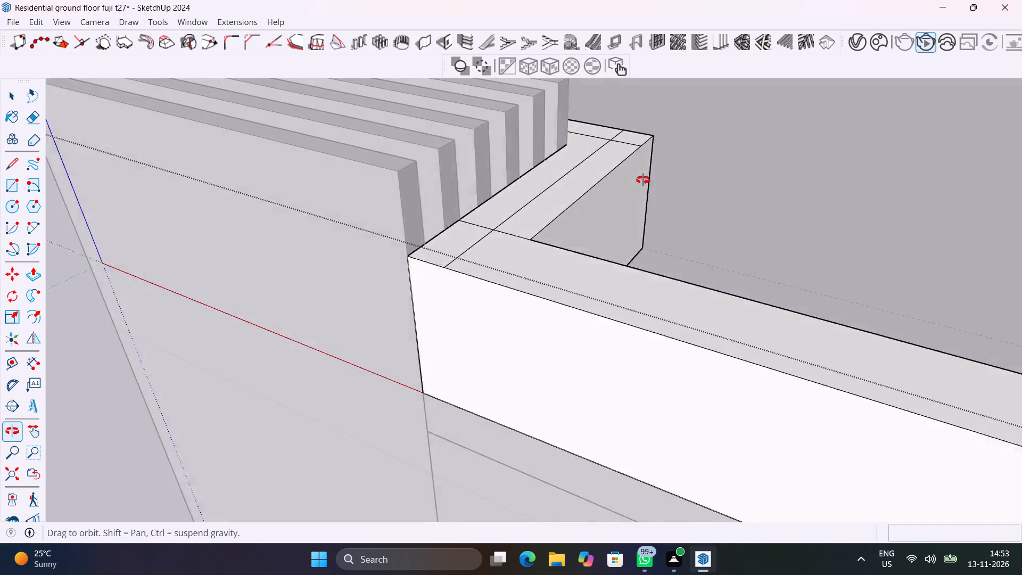
{"action": "middle_click_drag", "start_coordinate": [643, 180], "coordinate": [394, 309]}
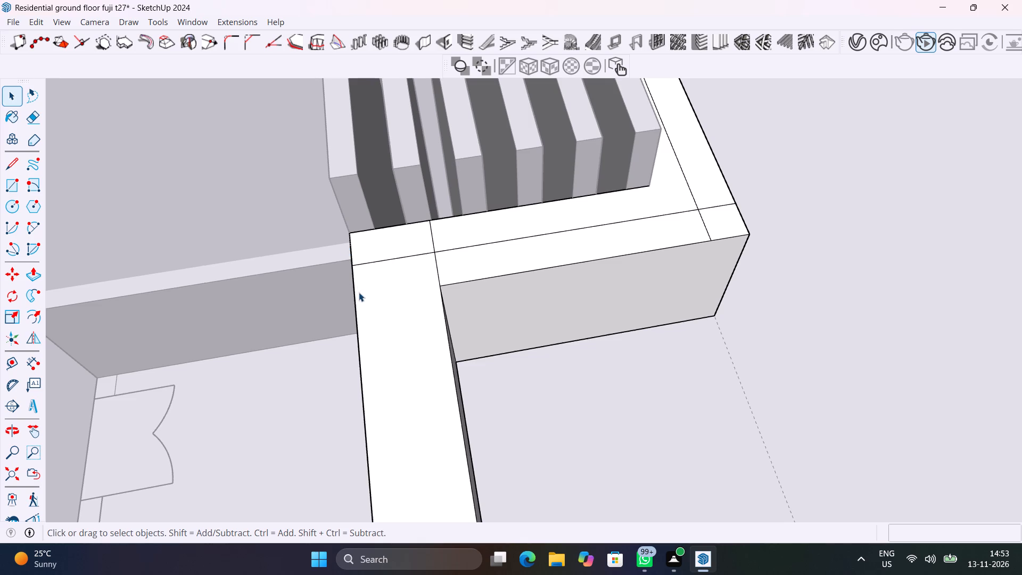
{"action": "left_click", "coordinate": [355, 308]}
{"action": "key", "text": "m"}
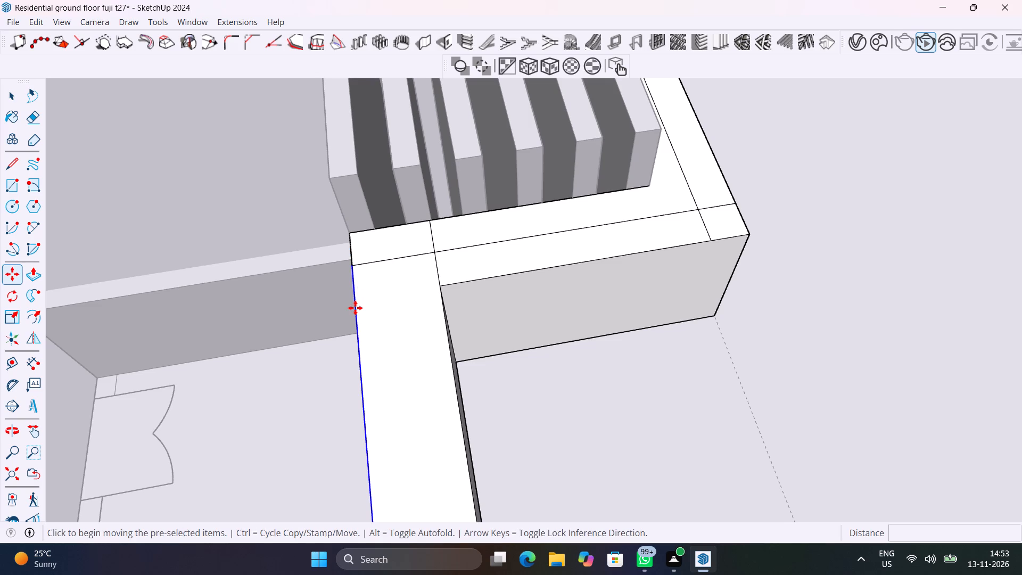
{"action": "left_click", "coordinate": [352, 265]}
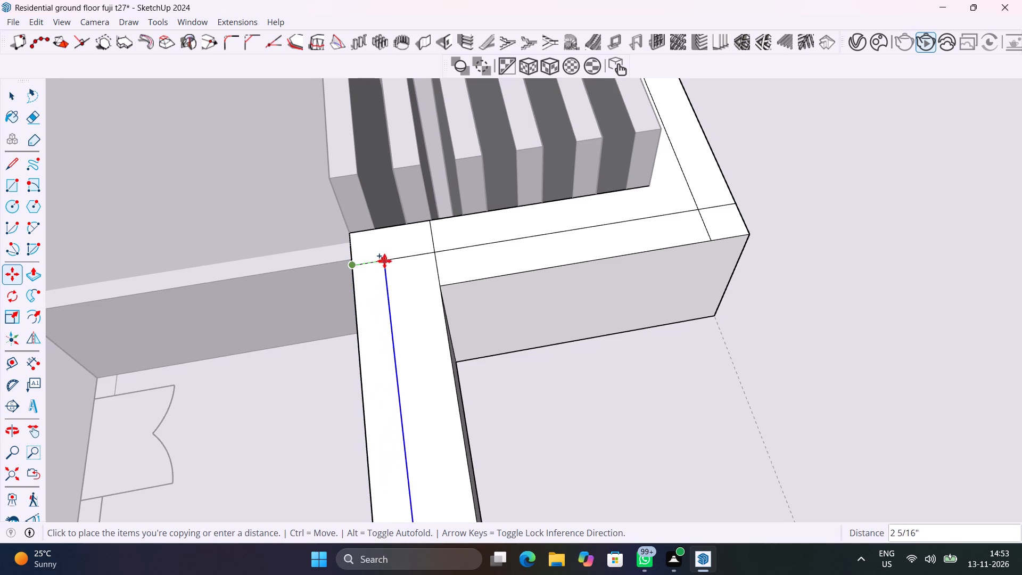
{"action": "left_click", "coordinate": [395, 259]}
Draw the outer top edge of the parapet run between the facade corner and the stair block, about 13' 5/8" long.
{"action": "scroll", "coordinate": [400, 314], "scroll_direction": "down", "scroll_amount": 5}
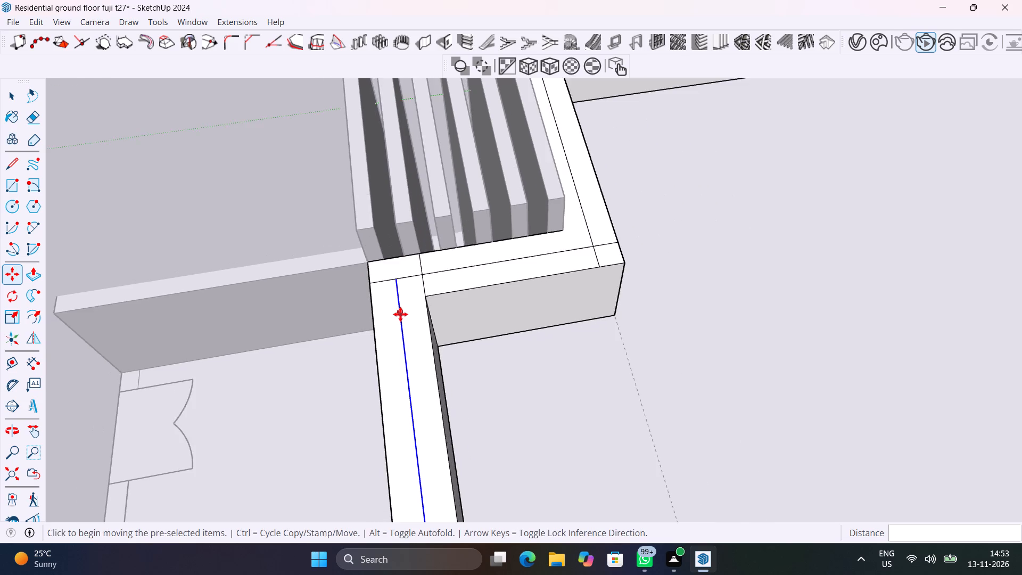
{"action": "scroll", "coordinate": [400, 314], "scroll_direction": "down", "scroll_amount": 20}
{"action": "scroll", "coordinate": [400, 314], "scroll_direction": "down", "scroll_amount": 1}
{"action": "middle_click_drag", "start_coordinate": [424, 415], "coordinate": [619, 333]}
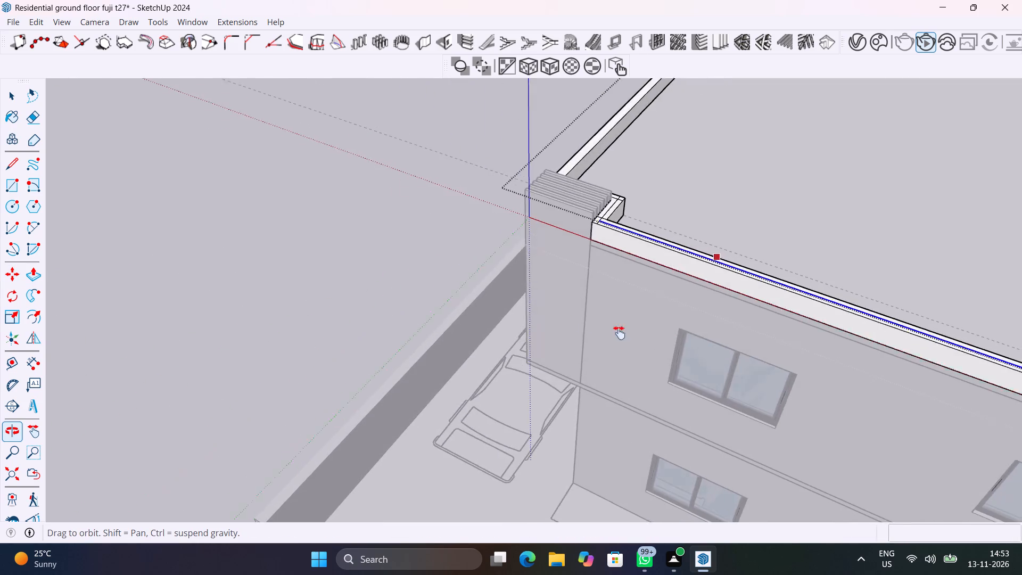
{"action": "middle_click_drag", "start_coordinate": [619, 333], "coordinate": [75, 268]}
{"action": "scroll", "coordinate": [452, 327], "scroll_direction": "down", "scroll_amount": 12}
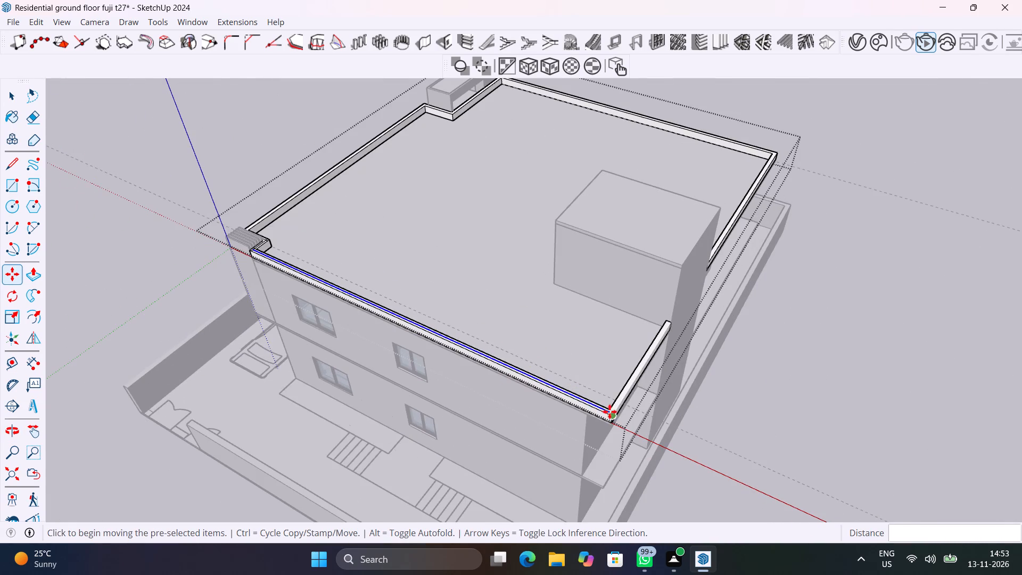
{"action": "scroll", "coordinate": [612, 412], "scroll_direction": "up", "scroll_amount": 19}
{"action": "middle_click_drag", "start_coordinate": [656, 423], "coordinate": [520, 427], "text": "shift"}
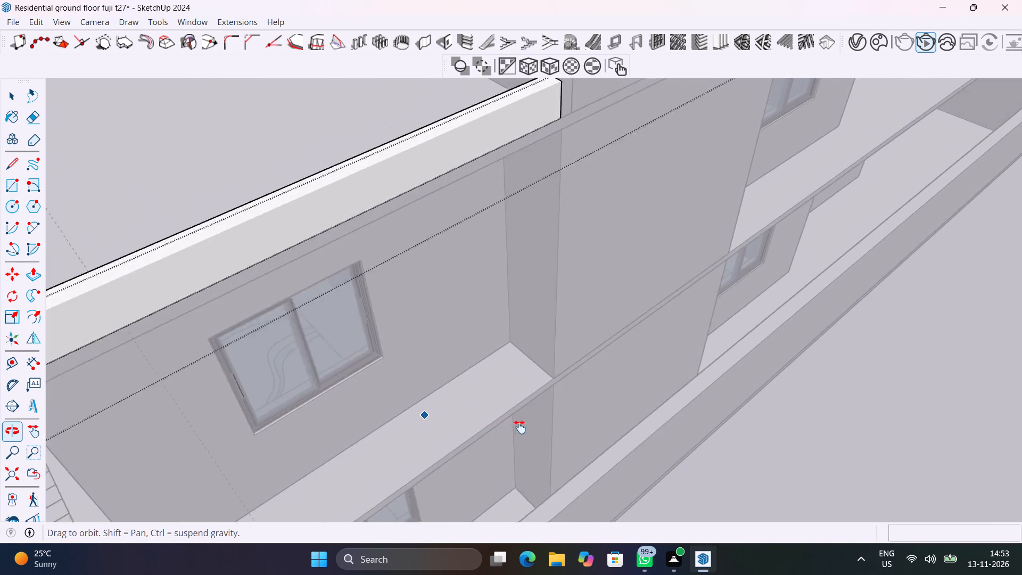
{"action": "middle_click_drag", "start_coordinate": [520, 427], "coordinate": [645, 448], "text": "shift"}
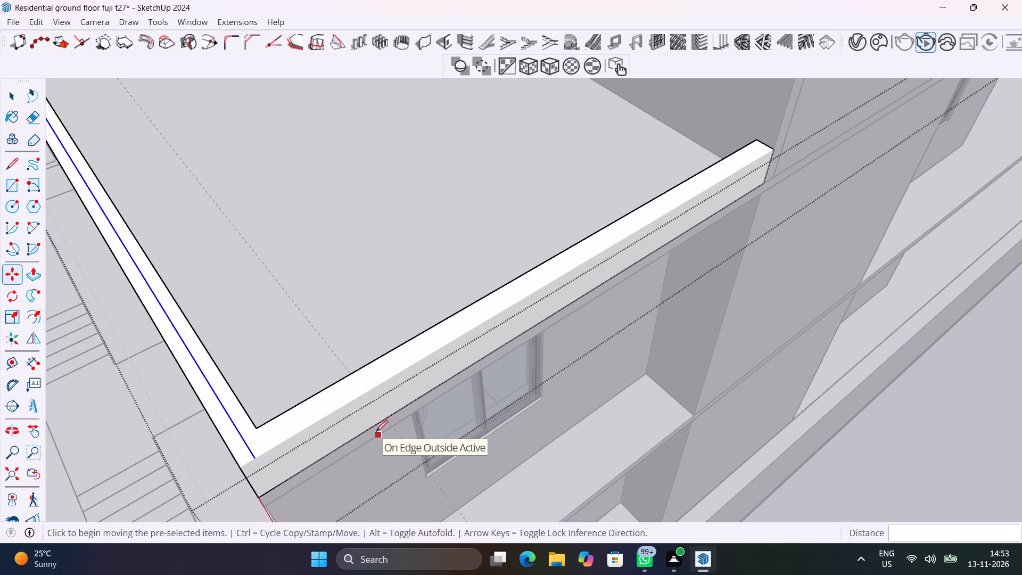
{"action": "key", "text": "l"}
{"action": "left_click", "coordinate": [241, 470]}
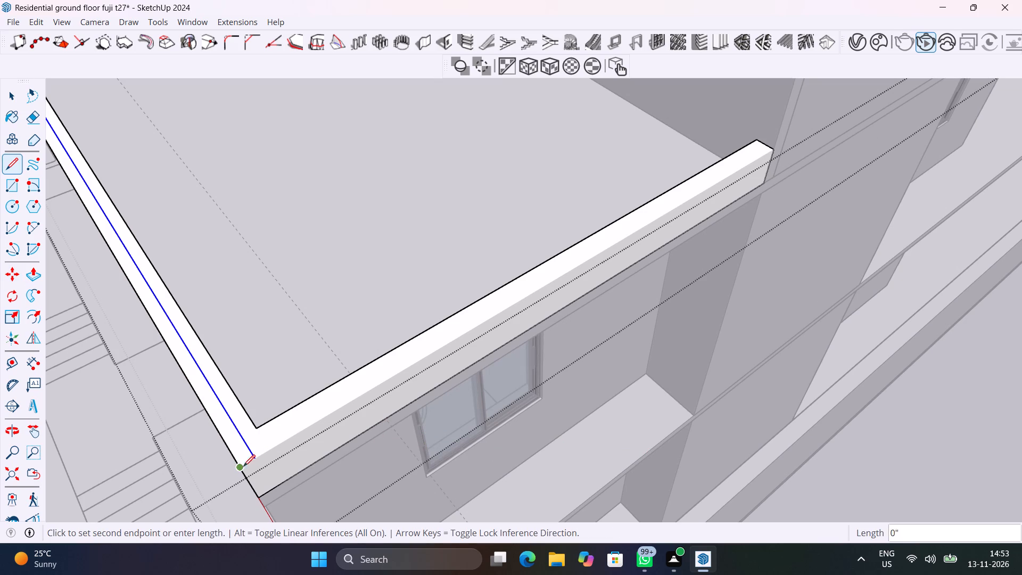
{"action": "scroll", "coordinate": [340, 419], "scroll_direction": "down", "scroll_amount": 6}
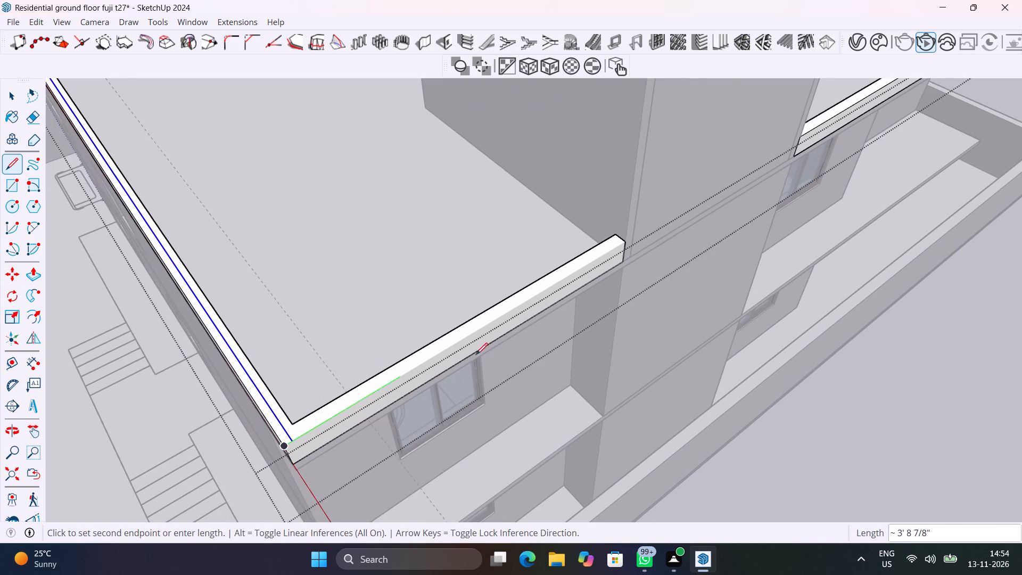
{"action": "left_click", "coordinate": [623, 242]}
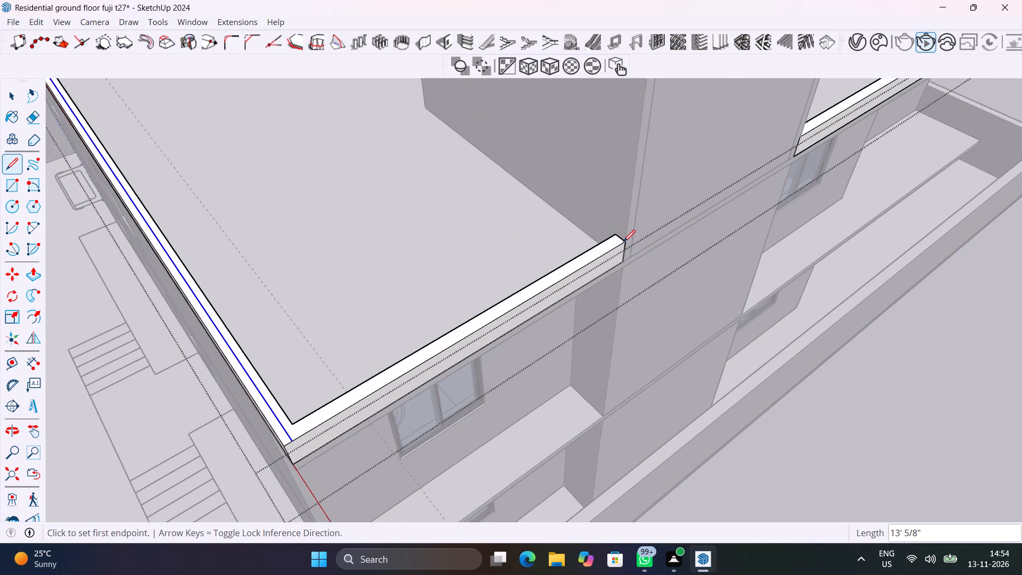
{"action": "key", "text": "space"}
Draw a line from that corner's inner point straight across the parapet top to the long facade run's outer edge.
{"action": "scroll", "coordinate": [299, 436], "scroll_direction": "up", "scroll_amount": 10}
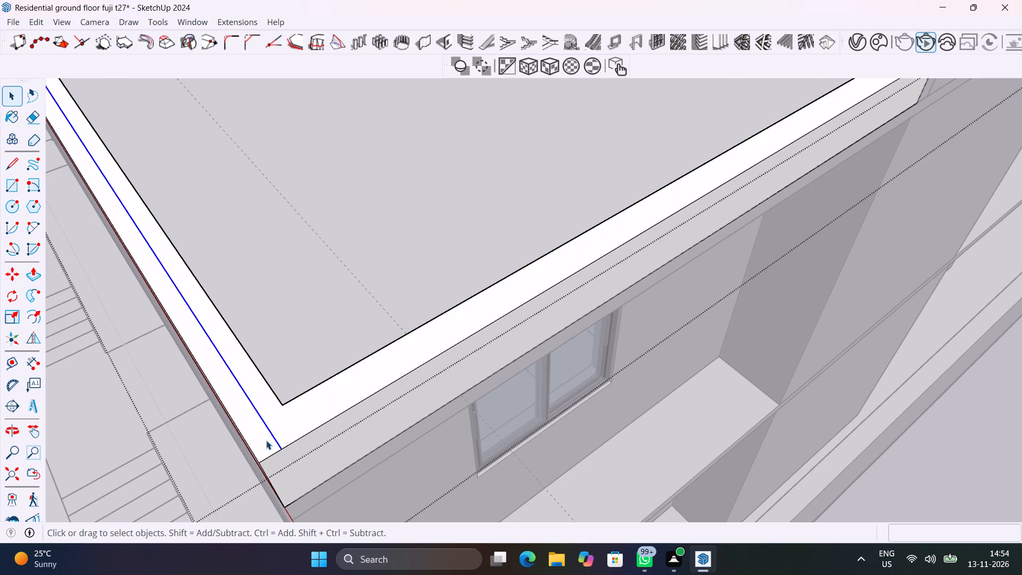
{"action": "scroll", "coordinate": [266, 440], "scroll_direction": "up", "scroll_amount": 6}
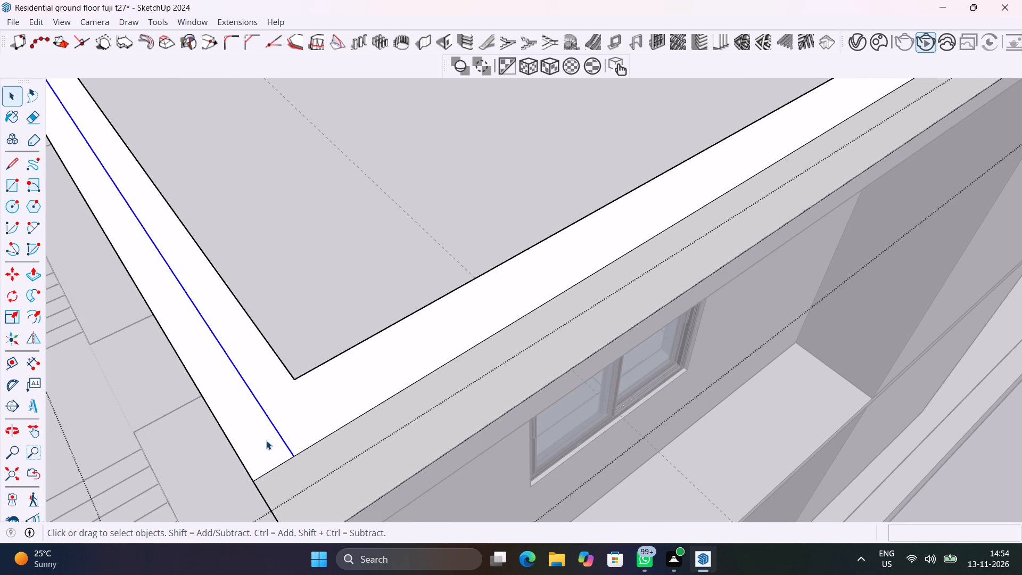
{"action": "key", "text": "l"}
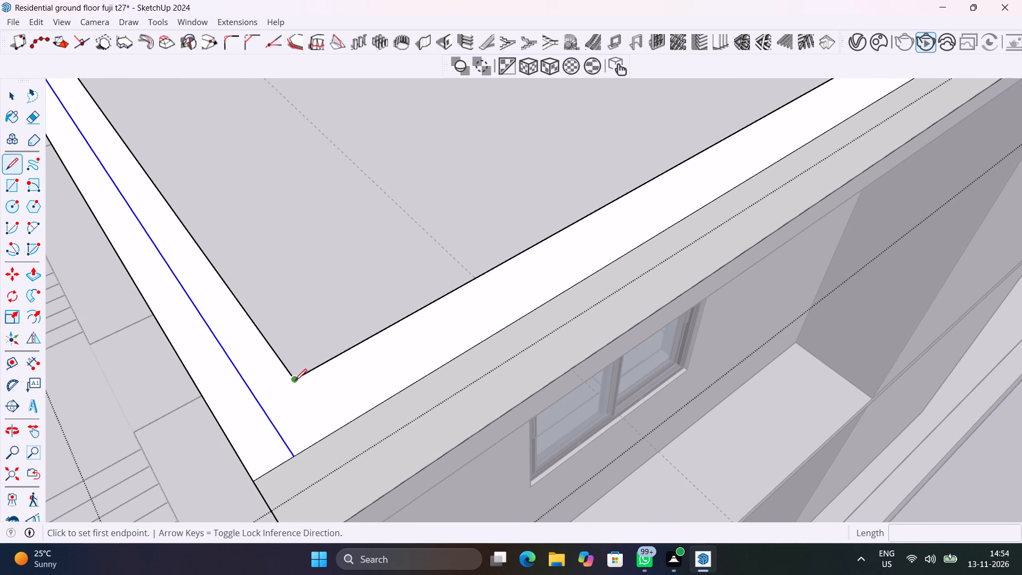
{"action": "left_click", "coordinate": [295, 381]}
{"action": "left_click", "coordinate": [220, 421]}
{"action": "key", "text": "space"}
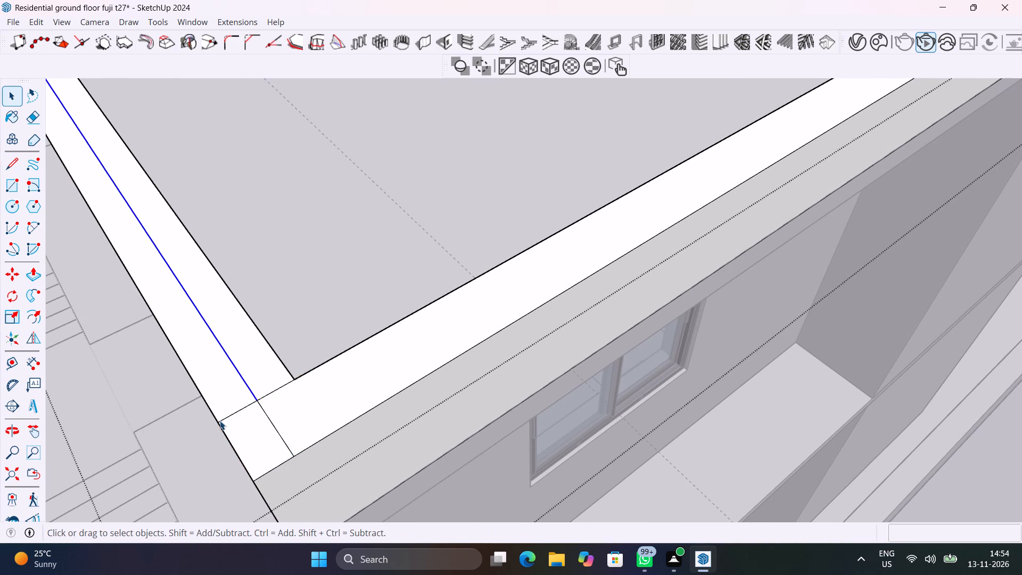
Copy the outer top edge of the run leading to the stair block inward to midway across the parapet top.
{"action": "middle_click_drag", "start_coordinate": [285, 445], "coordinate": [440, 426]}
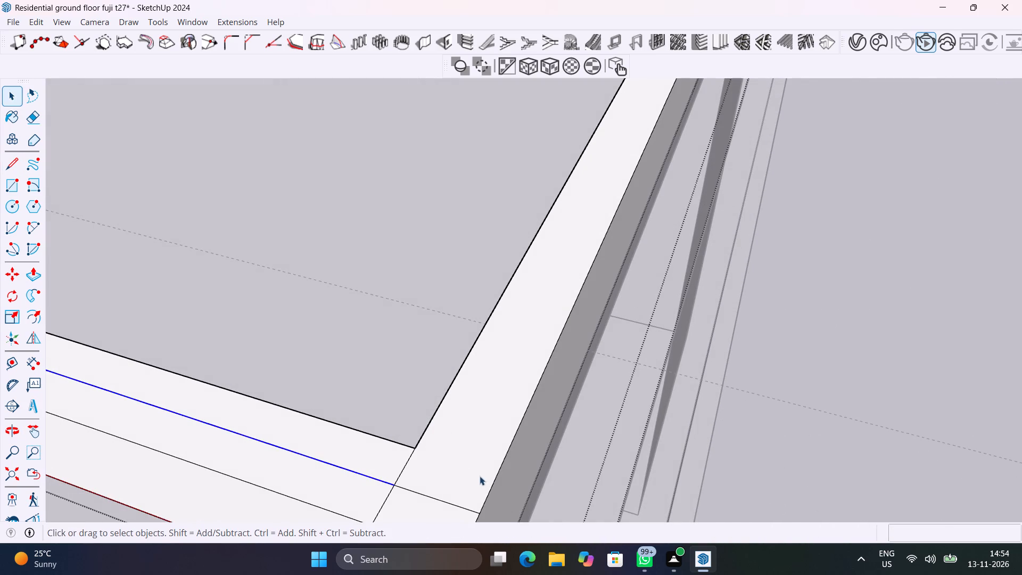
{"action": "left_click", "coordinate": [492, 486]}
{"action": "key", "text": "m"}
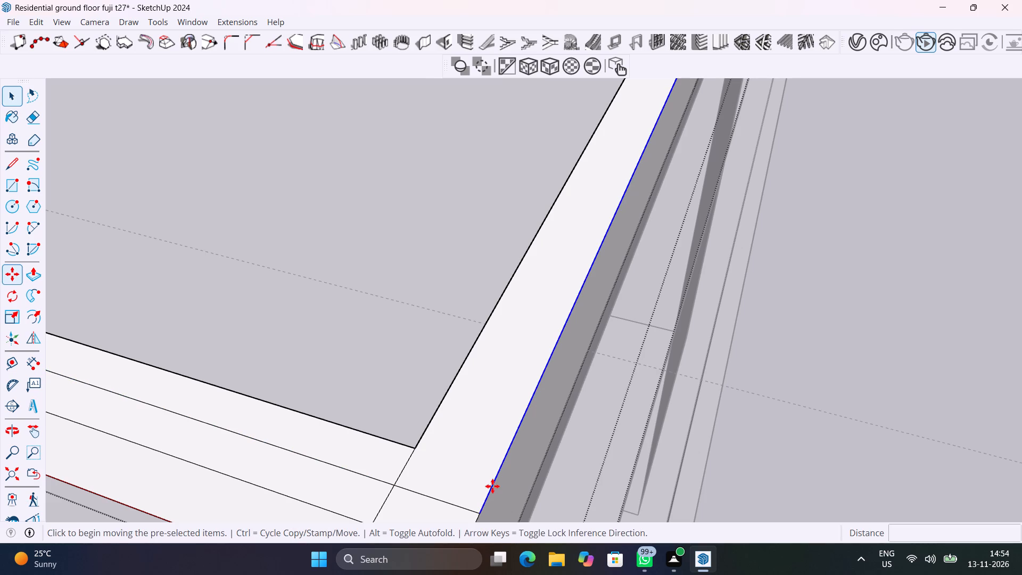
{"action": "left_click", "coordinate": [482, 511]}
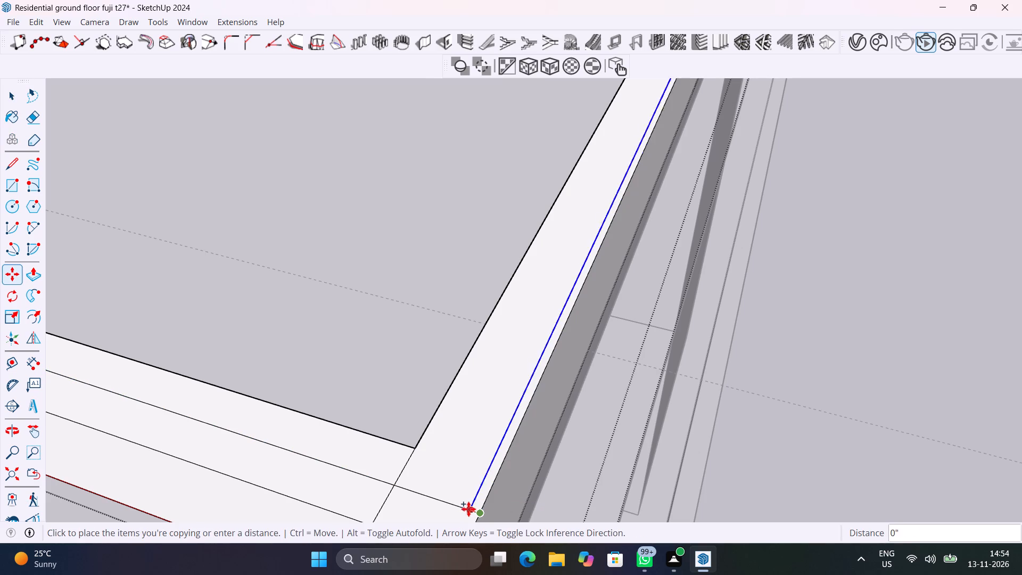
{"action": "left_click", "coordinate": [439, 501]}
{"action": "scroll", "coordinate": [438, 517], "scroll_direction": "down", "scroll_amount": 7}
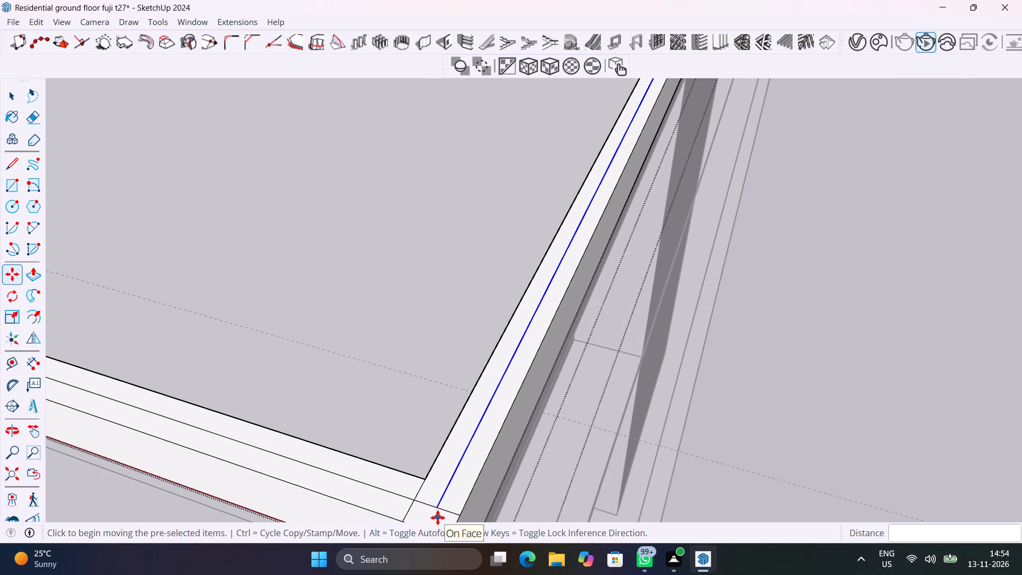
Erase the leftover line stubs around the crossing at the facade corner, leaving the centre lines meeting in a clean corner.
{"action": "key", "text": "space"}
{"action": "type", "text": "E"}
{"action": "left_click_drag", "start_coordinate": [411, 513], "coordinate": [387, 500]}
{"action": "left_click_drag", "start_coordinate": [416, 494], "coordinate": [430, 487]}
{"action": "left_click_drag", "start_coordinate": [421, 490], "coordinate": [414, 488]}
{"action": "left_click_drag", "start_coordinate": [456, 502], "coordinate": [447, 516]}
{"action": "scroll", "coordinate": [448, 508], "scroll_direction": "down", "scroll_amount": 3}
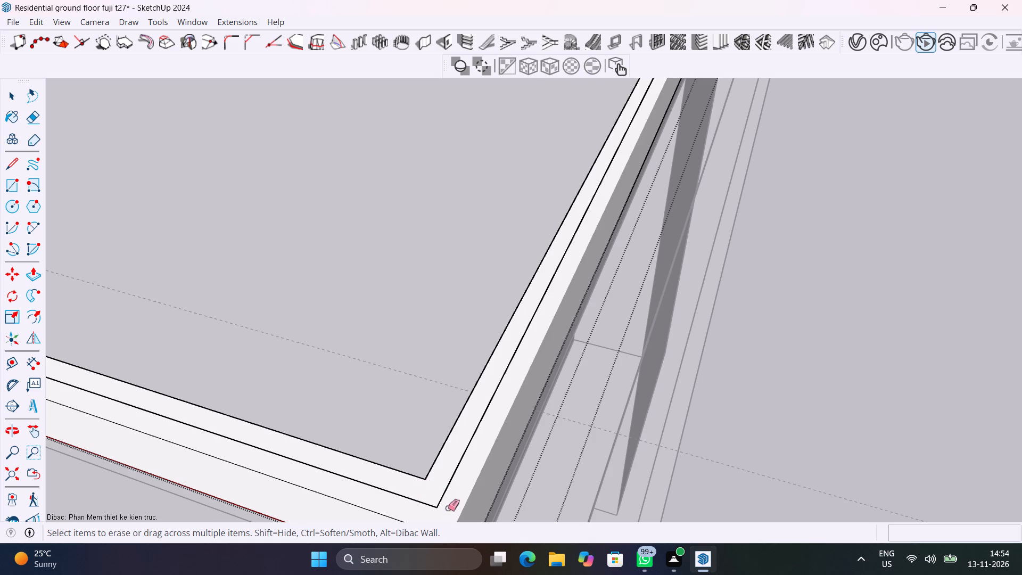
Erase the leftover line stubs on the parapet top at both corners of the short run at the fins' ends.
{"action": "scroll", "coordinate": [448, 508], "scroll_direction": "down", "scroll_amount": 19}
{"action": "middle_click_drag", "start_coordinate": [269, 461], "coordinate": [702, 491], "text": "shift"}
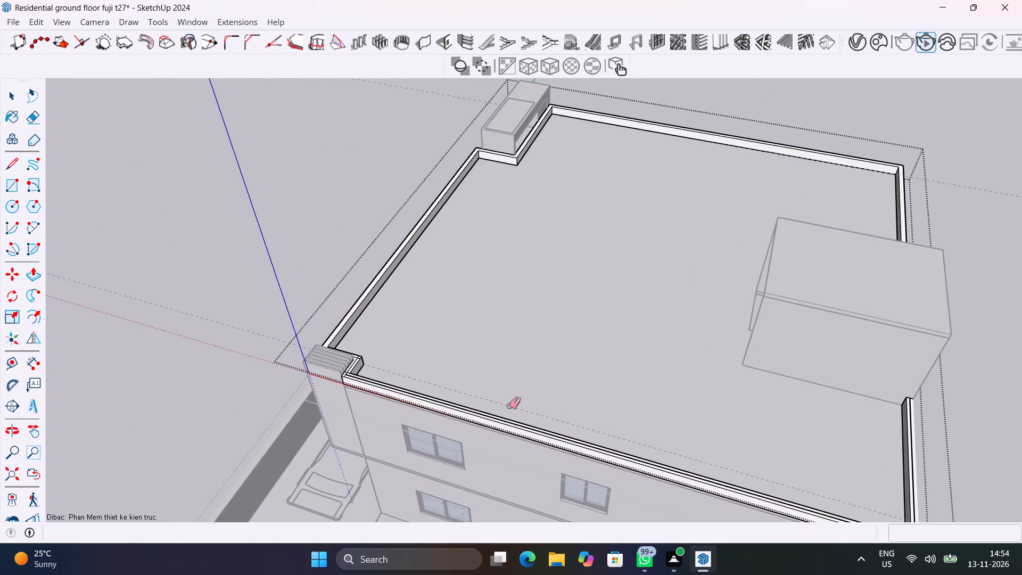
{"action": "scroll", "coordinate": [346, 381], "scroll_direction": "up", "scroll_amount": 20}
{"action": "scroll", "coordinate": [346, 381], "scroll_direction": "up", "scroll_amount": 9}
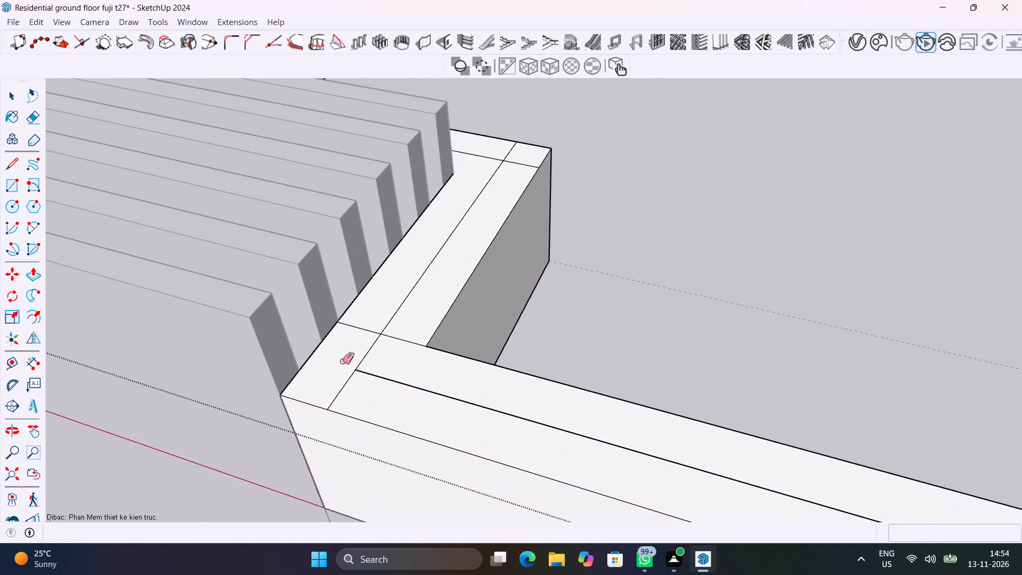
{"action": "left_click_drag", "start_coordinate": [342, 361], "coordinate": [355, 390]}
{"action": "left_click_drag", "start_coordinate": [356, 349], "coordinate": [377, 306]}
{"action": "left_click_drag", "start_coordinate": [402, 327], "coordinate": [396, 347]}
{"action": "middle_click_drag", "start_coordinate": [397, 324], "coordinate": [396, 457], "text": "shift"}
{"action": "scroll", "coordinate": [510, 270], "scroll_direction": "up", "scroll_amount": 7}
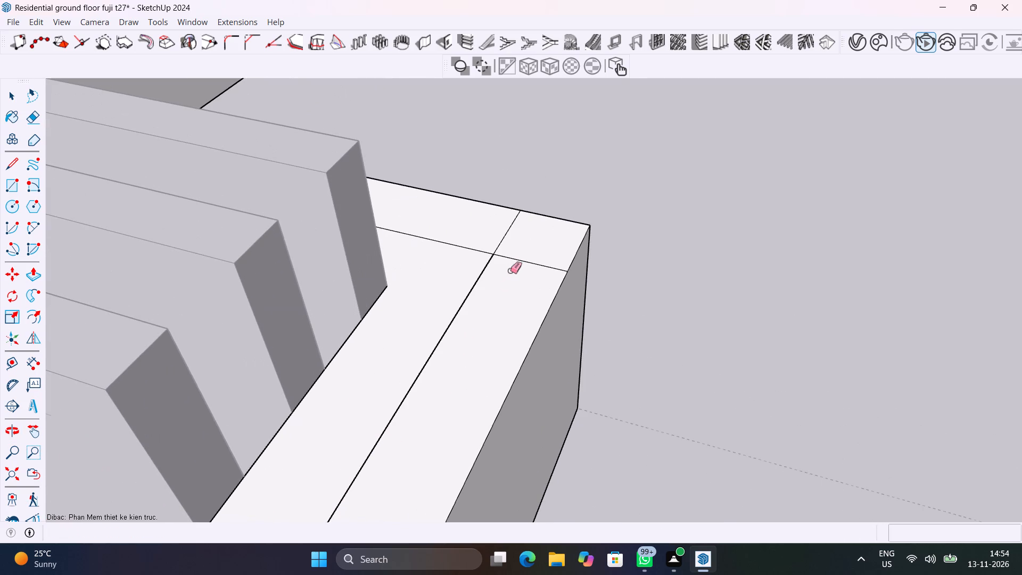
{"action": "left_click_drag", "start_coordinate": [510, 270], "coordinate": [498, 228]}
{"action": "scroll", "coordinate": [499, 232], "scroll_direction": "down", "scroll_amount": 9}
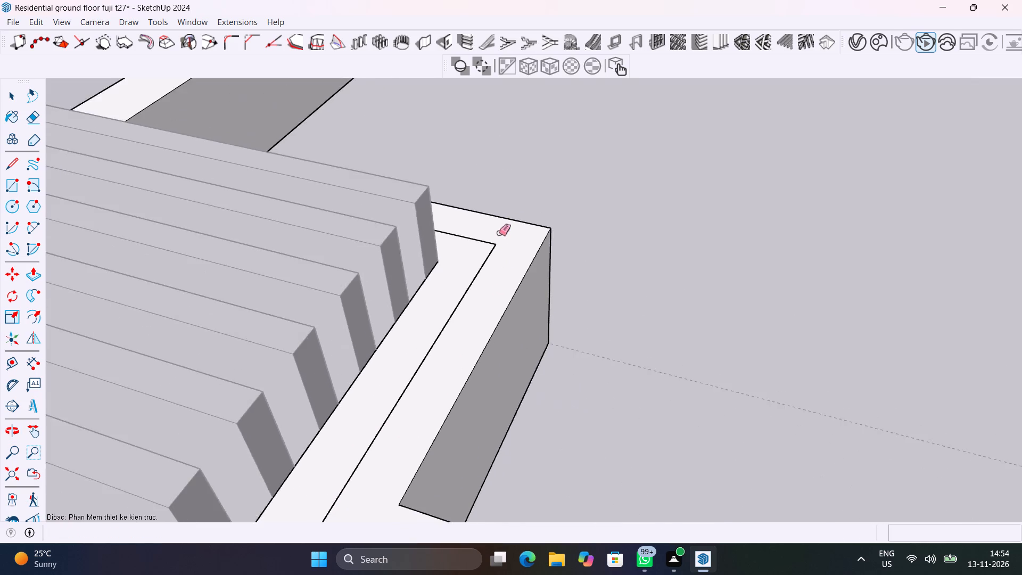
Draw a 6" line across the parapet top from the inner corner on the fins' far side to the edge beside the fins.
{"action": "scroll", "coordinate": [499, 233], "scroll_direction": "down", "scroll_amount": 12}
{"action": "middle_click_drag", "start_coordinate": [514, 267], "coordinate": [548, 429]}
{"action": "scroll", "coordinate": [343, 281], "scroll_direction": "up", "scroll_amount": 5}
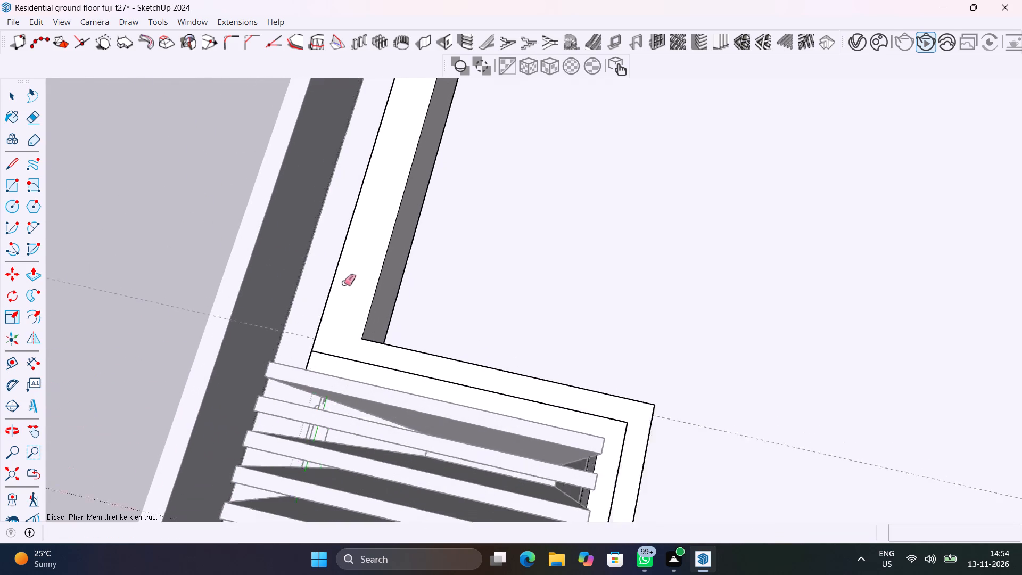
{"action": "scroll", "coordinate": [344, 283], "scroll_direction": "up", "scroll_amount": 2}
{"action": "scroll", "coordinate": [359, 344], "scroll_direction": "up", "scroll_amount": 6}
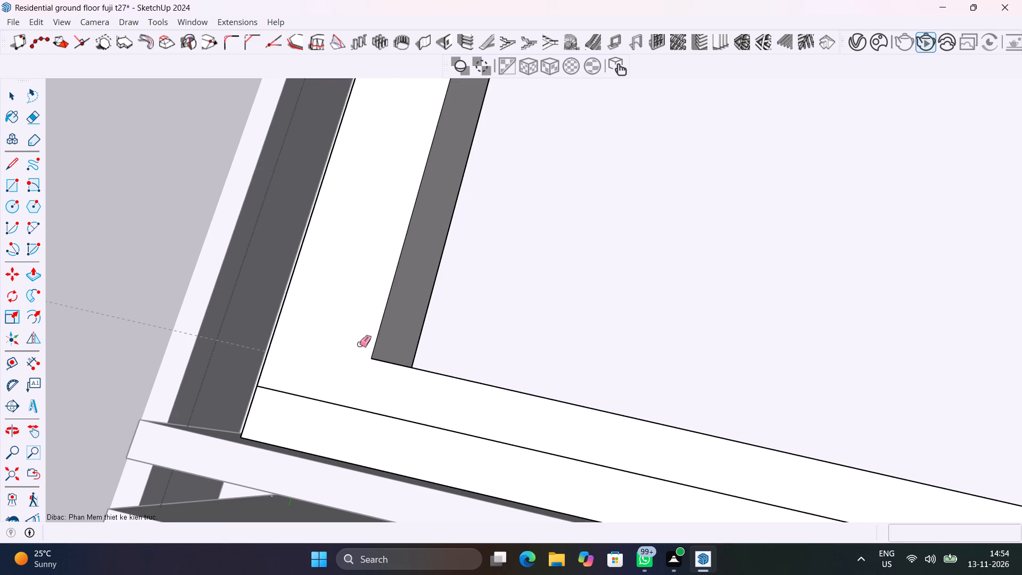
{"action": "key", "text": "l"}
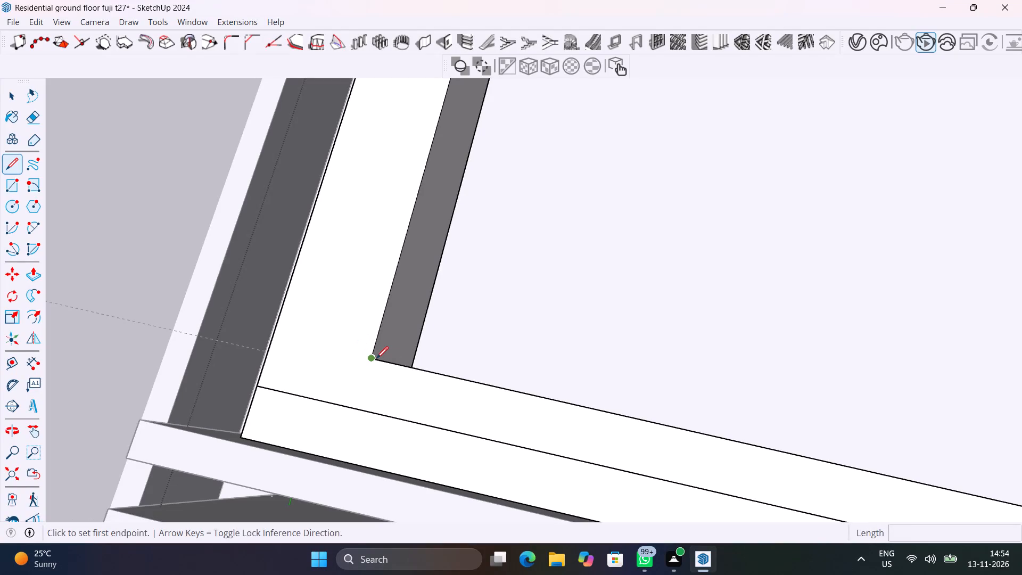
{"action": "left_click", "coordinate": [376, 358]}
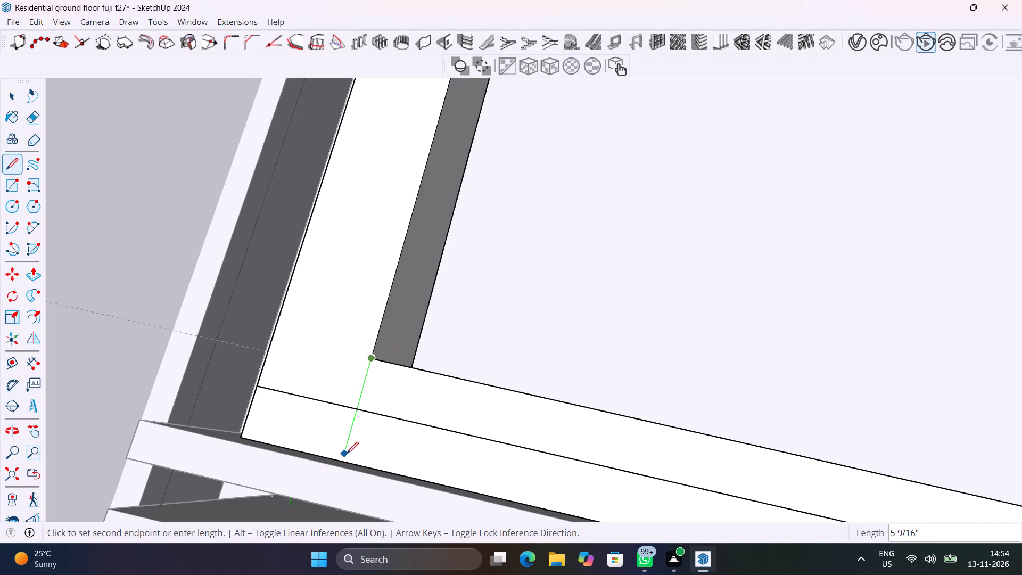
{"action": "middle_click_drag", "start_coordinate": [341, 449], "coordinate": [0, 364]}
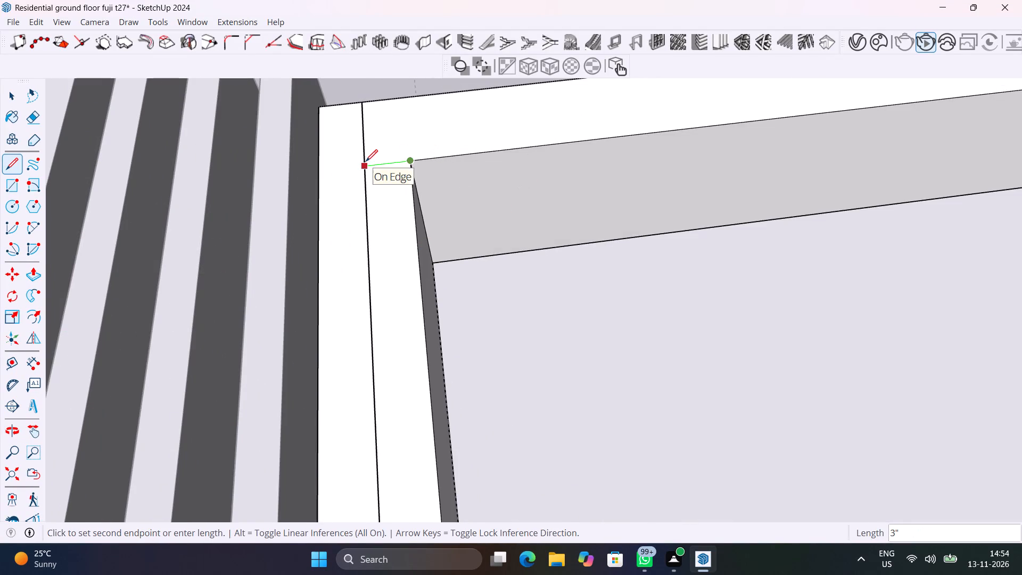
{"action": "scroll", "coordinate": [366, 161], "scroll_direction": "up", "scroll_amount": 5}
{"action": "left_click", "coordinate": [290, 182]}
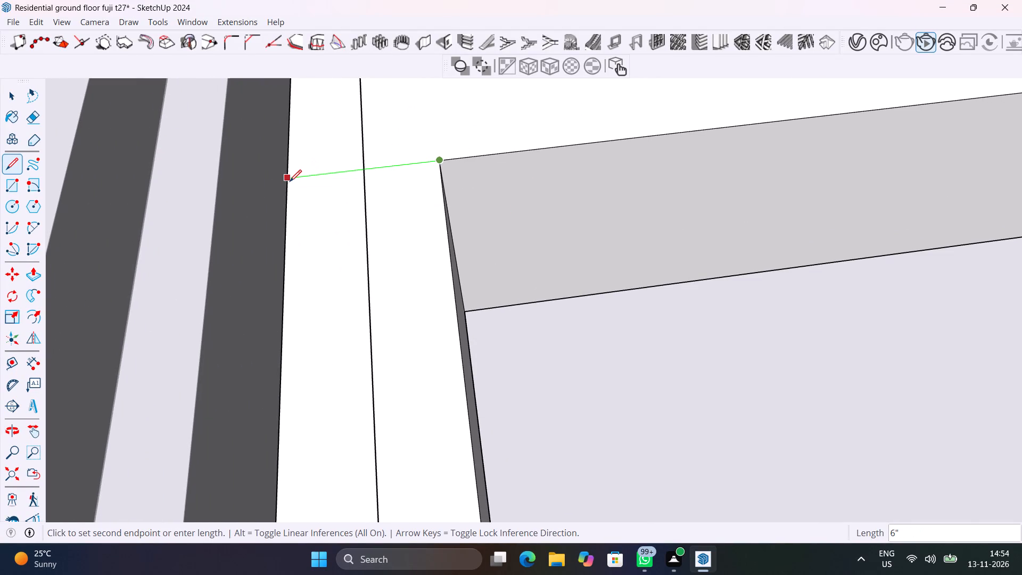
{"action": "key", "text": "space"}
Copy the outer top edge of the long side run beyond the fins 3" inward to midway across the parapet top.
{"action": "scroll", "coordinate": [334, 191], "scroll_direction": "down", "scroll_amount": 8}
{"action": "middle_click_drag", "start_coordinate": [341, 192], "coordinate": [383, 230], "text": "shift"}
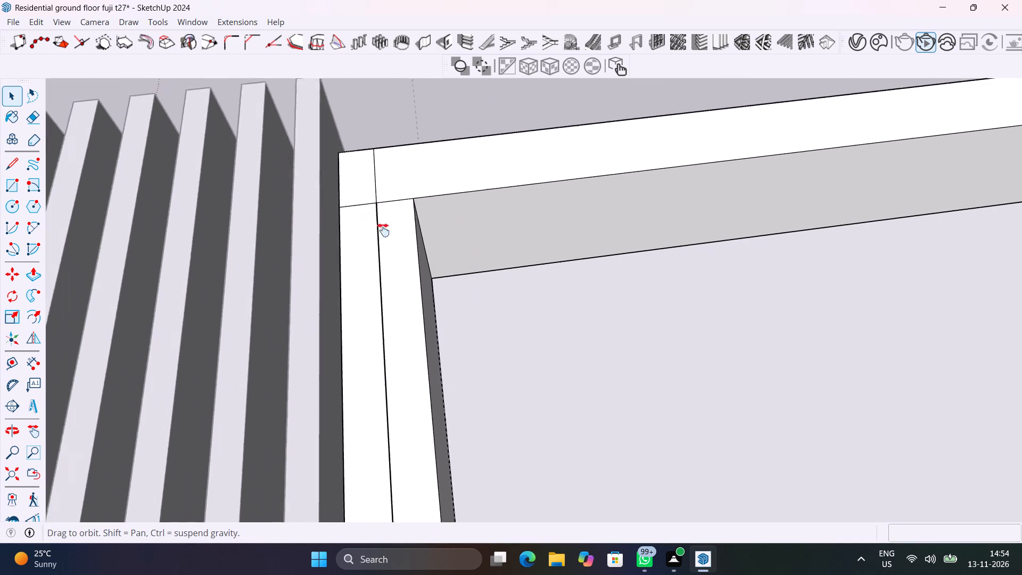
{"action": "middle_click_drag", "start_coordinate": [383, 230], "coordinate": [677, 278], "text": "shift"}
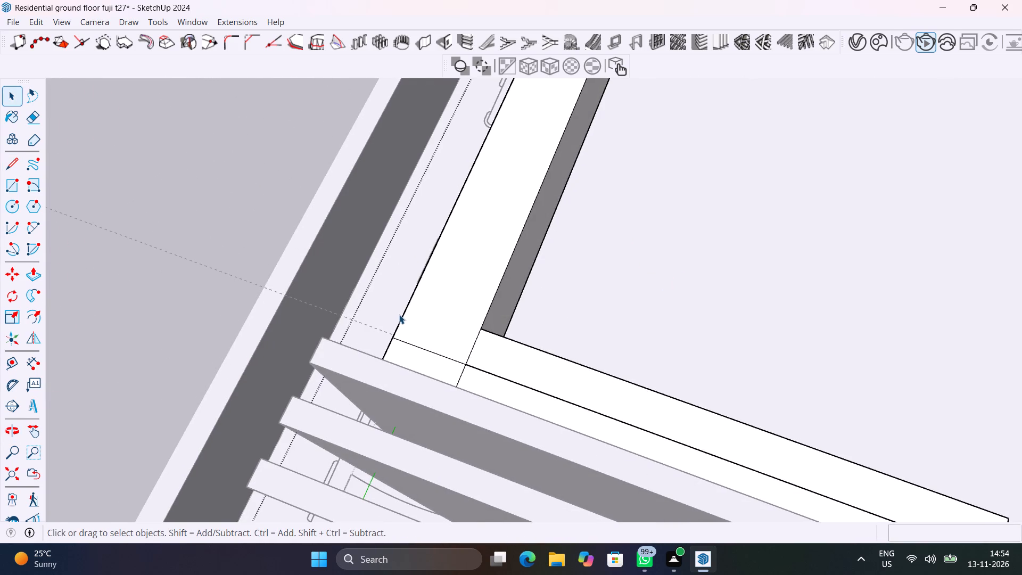
{"action": "left_click", "coordinate": [405, 318]}
{"action": "key", "text": "m"}
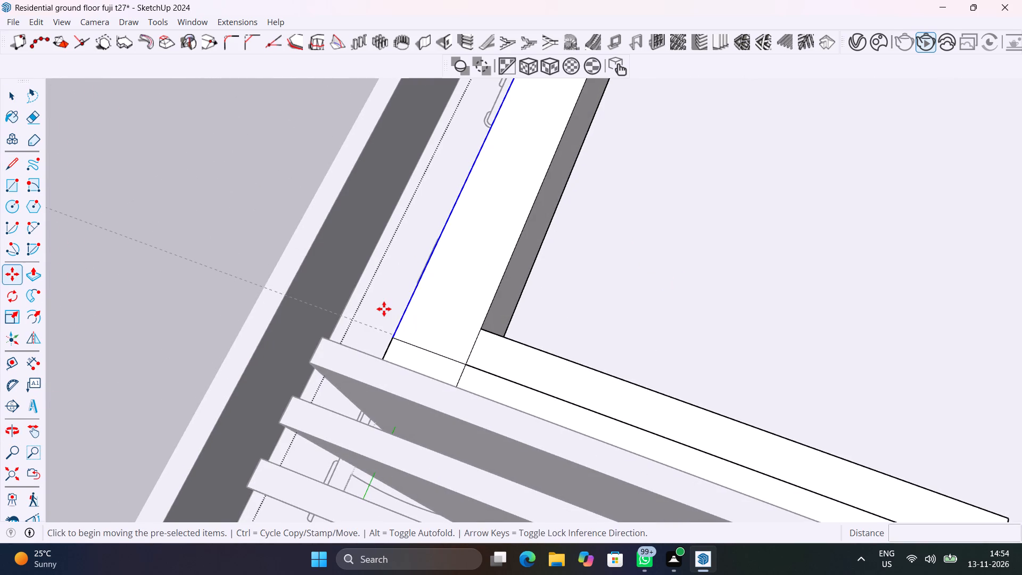
{"action": "left_click", "coordinate": [394, 338]}
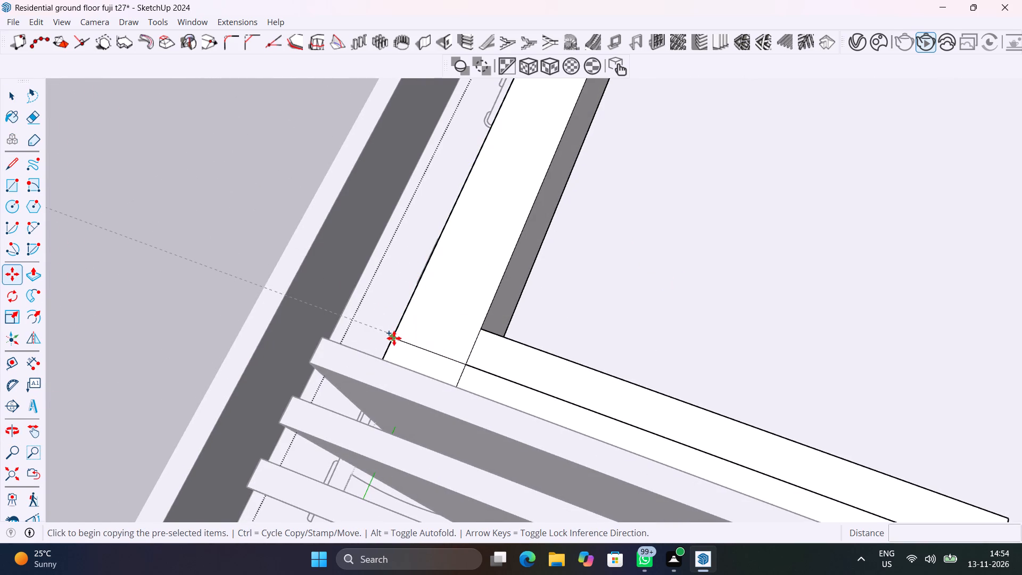
{"action": "left_click", "coordinate": [428, 352]}
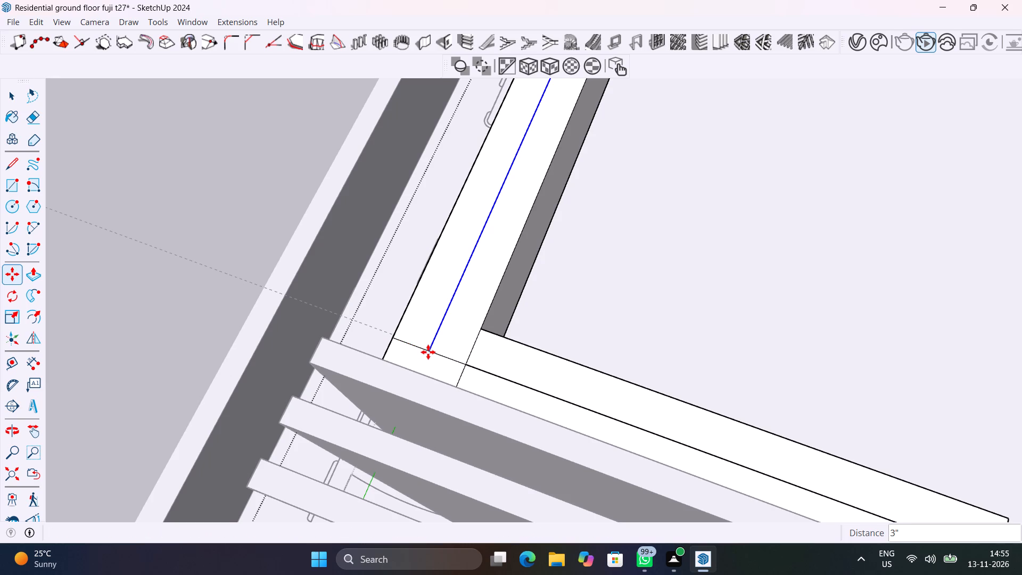
{"action": "scroll", "coordinate": [428, 352], "scroll_direction": "up", "scroll_amount": 6}
{"action": "key", "text": "space"}
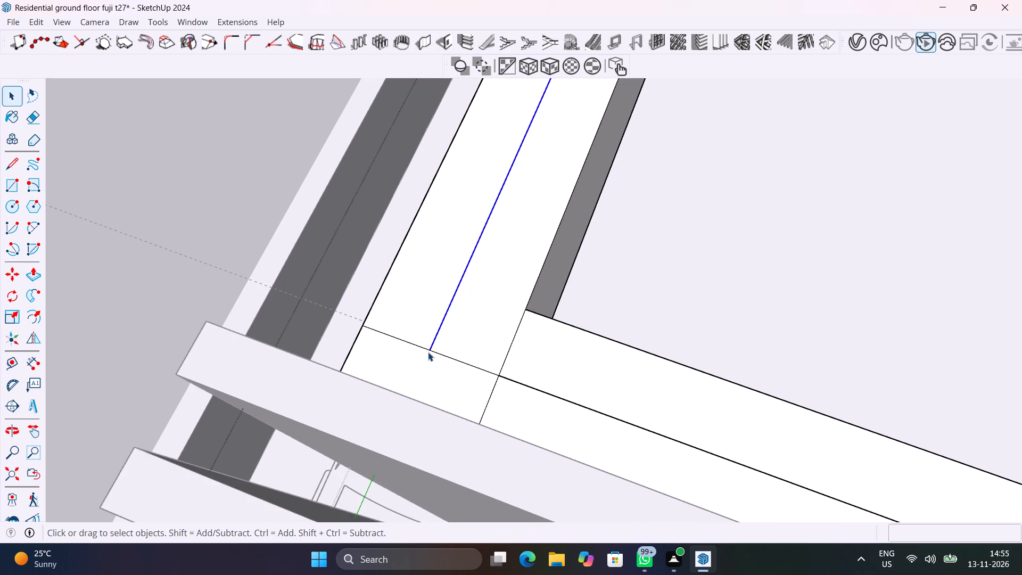
Erase the leftover line stubs at the parapet corner beside the fins, leaving the two centre lines meeting cleanly.
{"action": "key", "text": "e"}
{"action": "left_click_drag", "start_coordinate": [400, 332], "coordinate": [393, 371]}
{"action": "left_click_drag", "start_coordinate": [420, 376], "coordinate": [439, 371]}
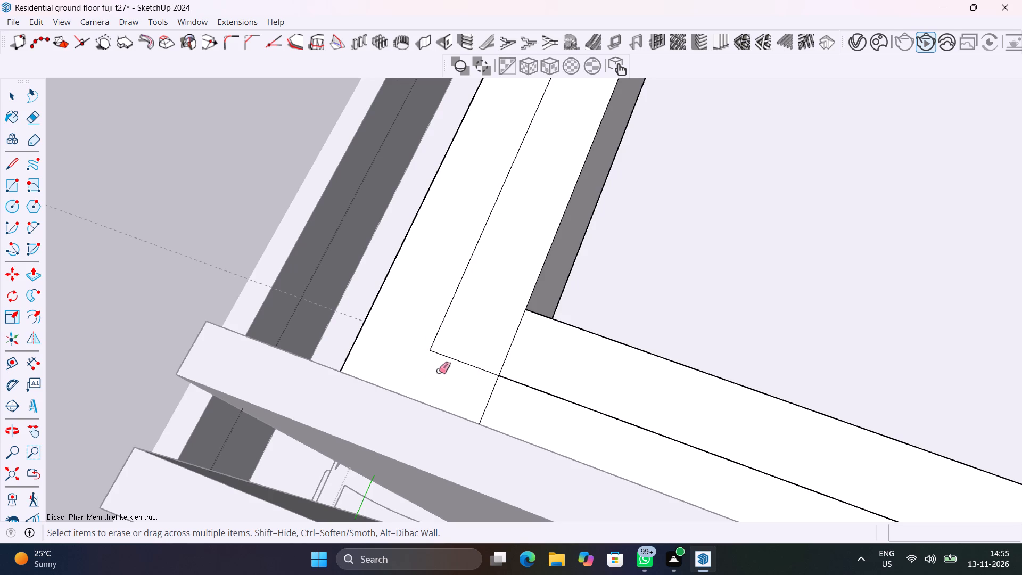
{"action": "left_click_drag", "start_coordinate": [439, 371], "coordinate": [444, 367]}
{"action": "left_click_drag", "start_coordinate": [444, 367], "coordinate": [502, 395]}
{"action": "left_click_drag", "start_coordinate": [498, 344], "coordinate": [516, 352]}
{"action": "scroll", "coordinate": [515, 354], "scroll_direction": "down", "scroll_amount": 20}
{"action": "scroll", "coordinate": [515, 354], "scroll_direction": "down", "scroll_amount": 20}
{"action": "scroll", "coordinate": [515, 354], "scroll_direction": "down", "scroll_amount": 2}
{"action": "key", "text": "space"}
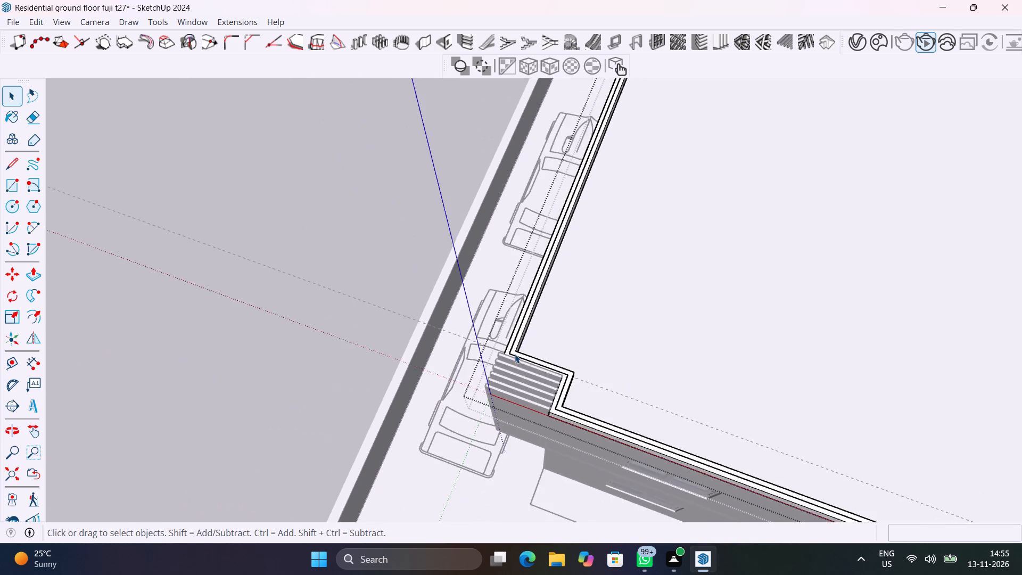
Draw a line across the parapet top from the inner corner near the stair block to the long side run's outer edge.
{"action": "scroll", "coordinate": [515, 354], "scroll_direction": "down", "scroll_amount": 11}
{"action": "scroll", "coordinate": [605, 164], "scroll_direction": "up", "scroll_amount": 17}
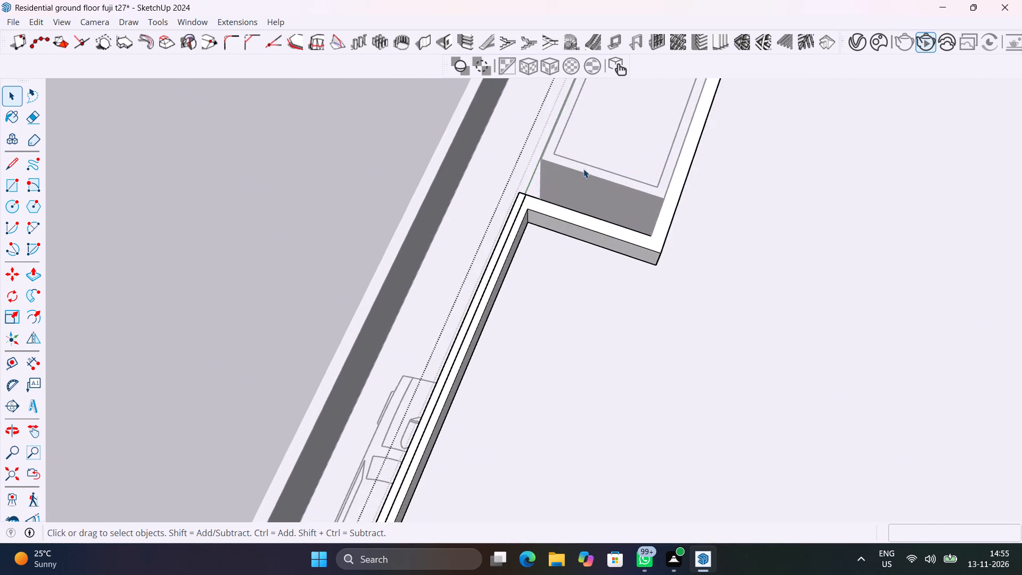
{"action": "scroll", "coordinate": [583, 169], "scroll_direction": "up", "scroll_amount": 6}
{"action": "scroll", "coordinate": [464, 238], "scroll_direction": "up", "scroll_amount": 12}
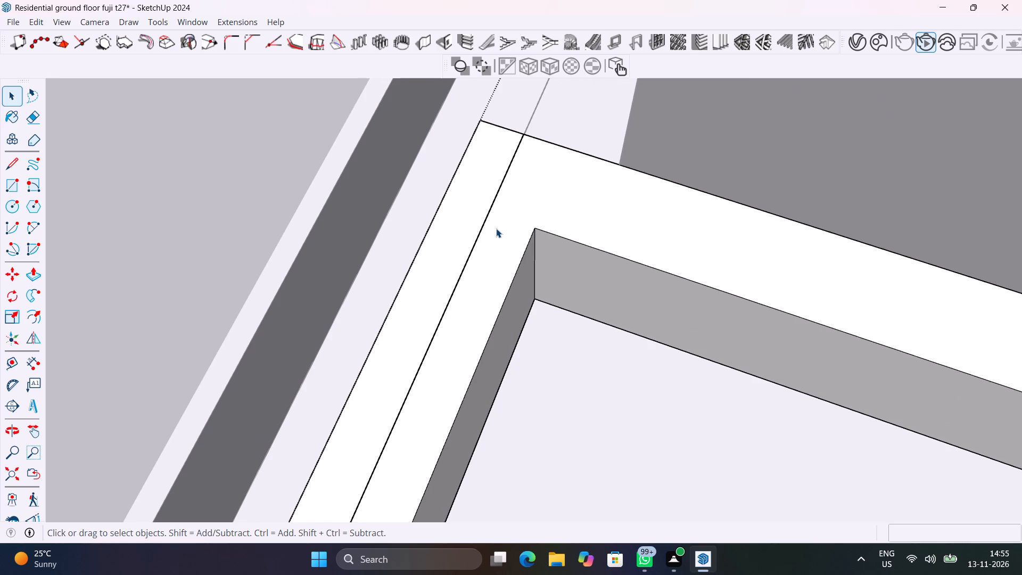
{"action": "key", "text": "l"}
{"action": "left_click", "coordinate": [533, 226]}
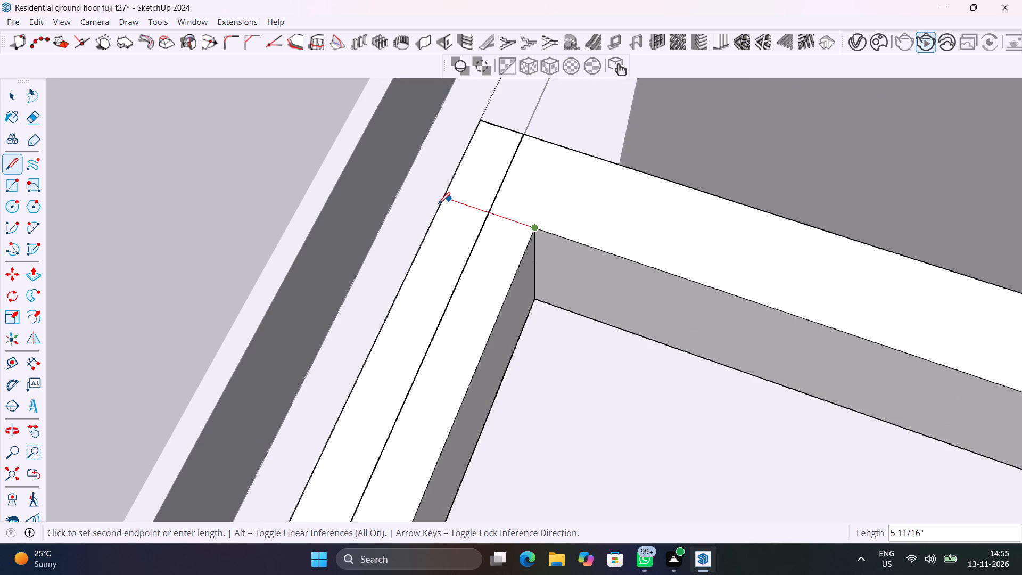
{"action": "left_click", "coordinate": [438, 204]}
{"action": "key", "text": "space"}
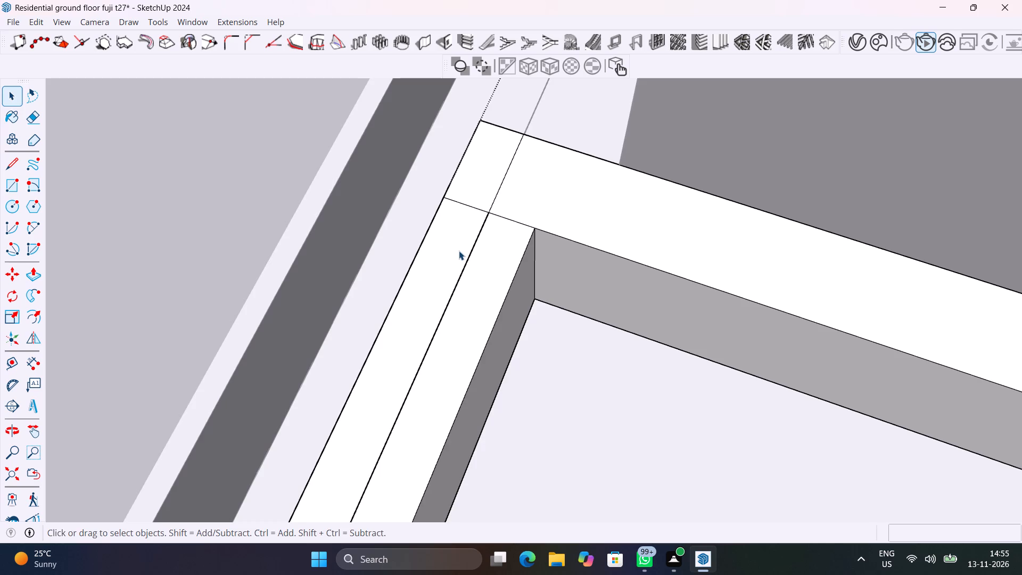
Copy the outer top edge of the run alongside the stair block 3" inward to midway across the parapet top.
{"action": "middle_click_drag", "start_coordinate": [459, 251], "coordinate": [702, 390]}
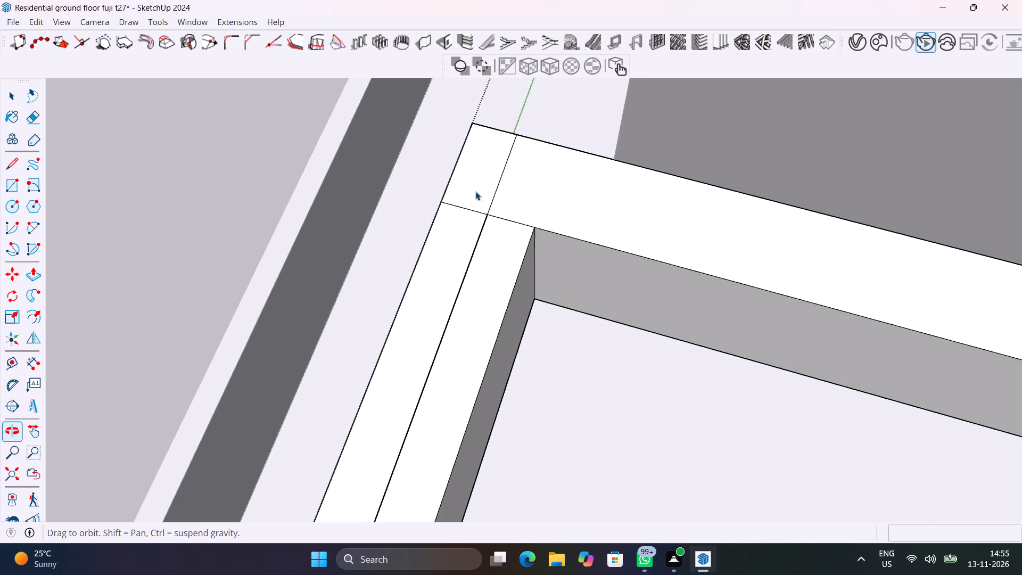
{"action": "scroll", "coordinate": [494, 142], "scroll_direction": "up", "scroll_amount": 3}
{"action": "middle_click_drag", "start_coordinate": [465, 141], "coordinate": [877, 167]}
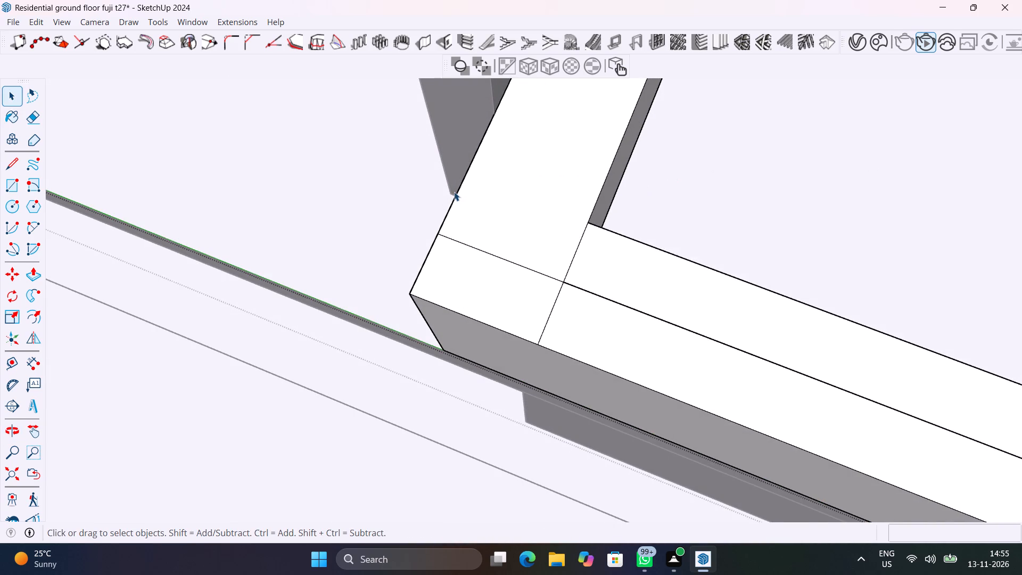
{"action": "left_click", "coordinate": [457, 195]}
{"action": "key", "text": "m"}
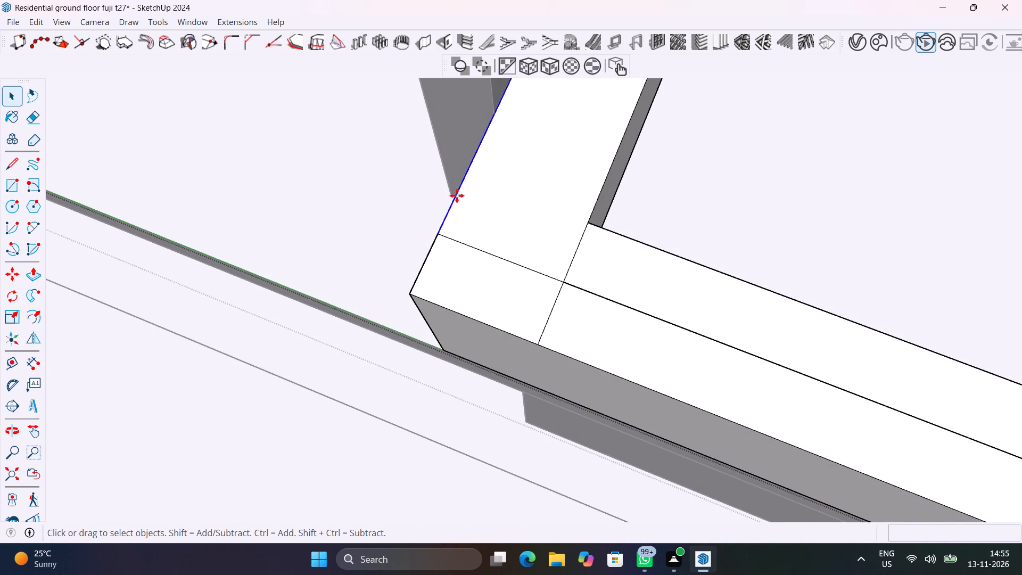
{"action": "left_click", "coordinate": [436, 234]}
{"action": "left_click", "coordinate": [502, 257]}
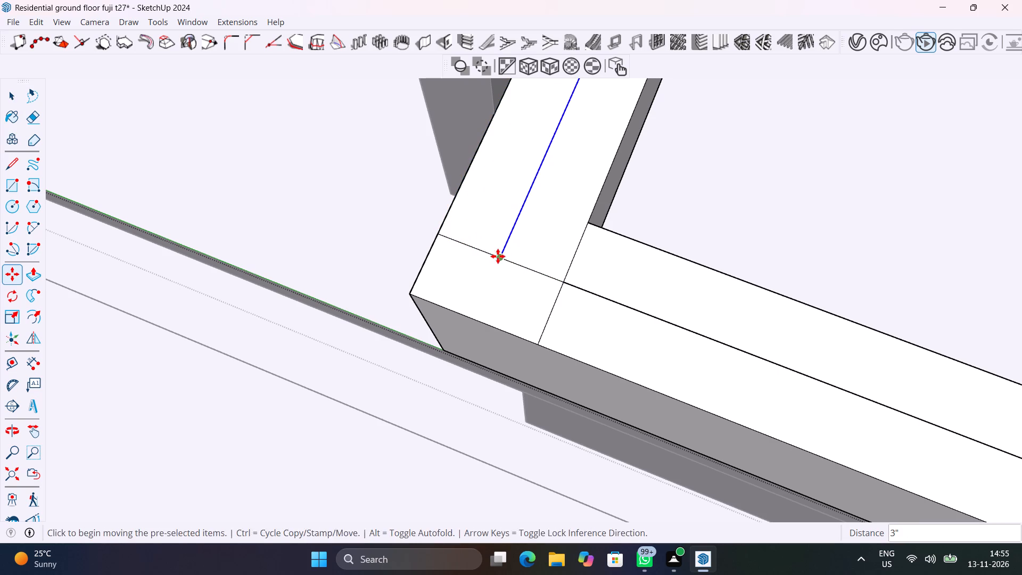
{"action": "key", "text": "space"}
Erase the leftover line stubs where the long side run meets the stair block's run, leaving a clean centre-line corner.
{"action": "key", "text": "e"}
{"action": "left_click_drag", "start_coordinate": [544, 241], "coordinate": [598, 253]}
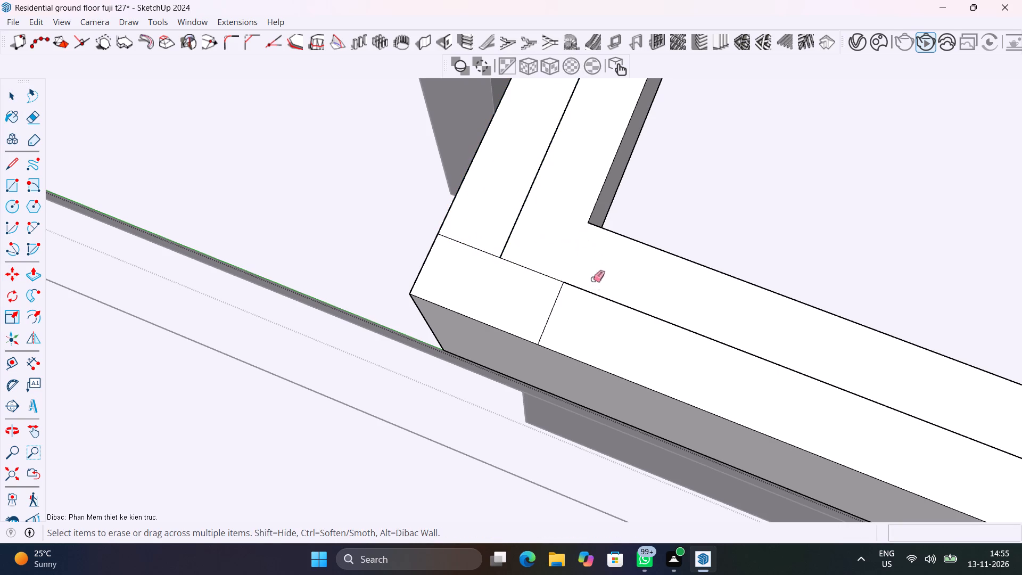
{"action": "left_click_drag", "start_coordinate": [578, 323], "coordinate": [539, 309]}
{"action": "left_click_drag", "start_coordinate": [467, 256], "coordinate": [473, 234]}
{"action": "scroll", "coordinate": [479, 236], "scroll_direction": "down", "scroll_amount": 7}
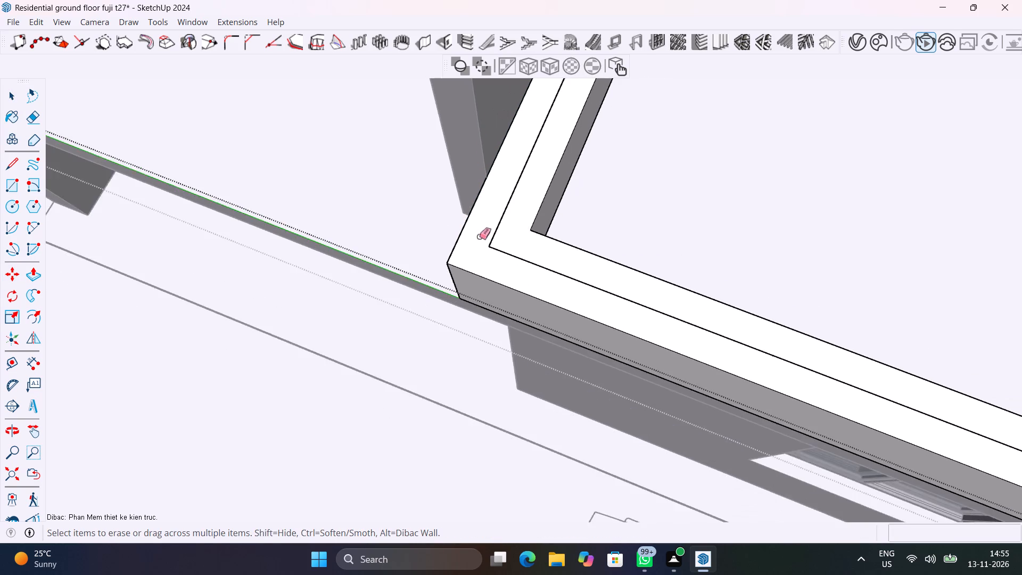
{"action": "scroll", "coordinate": [479, 236], "scroll_direction": "down", "scroll_amount": 9}
{"action": "key", "text": "space"}
Extend the centre line of the run alongside the stair block by 6" to the parapet's roof-side edge at the block's corner.
{"action": "scroll", "coordinate": [516, 190], "scroll_direction": "down", "scroll_amount": 7}
{"action": "middle_click_drag", "start_coordinate": [553, 139], "coordinate": [536, 302], "text": "shift"}
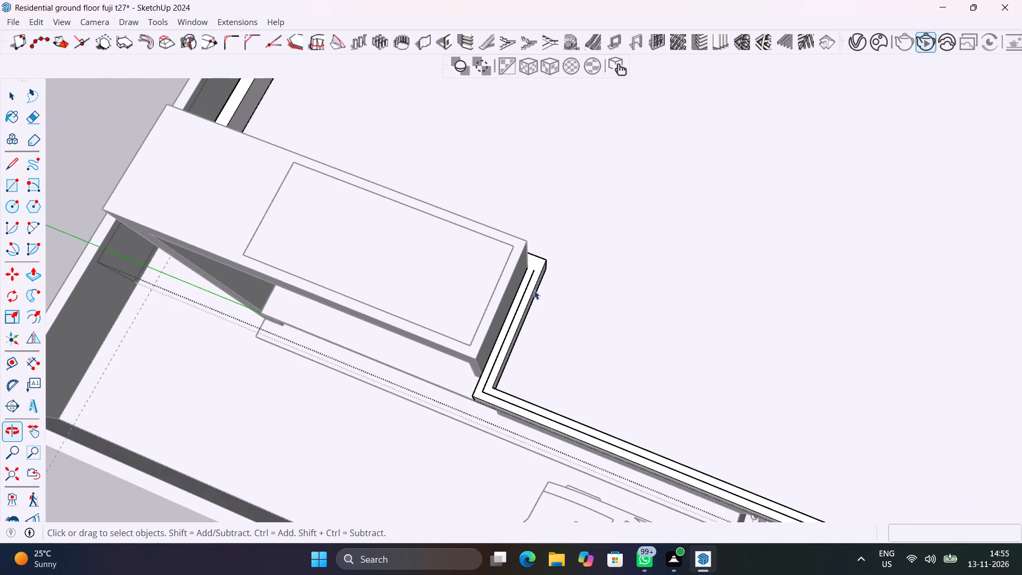
{"action": "scroll", "coordinate": [544, 256], "scroll_direction": "up", "scroll_amount": 13}
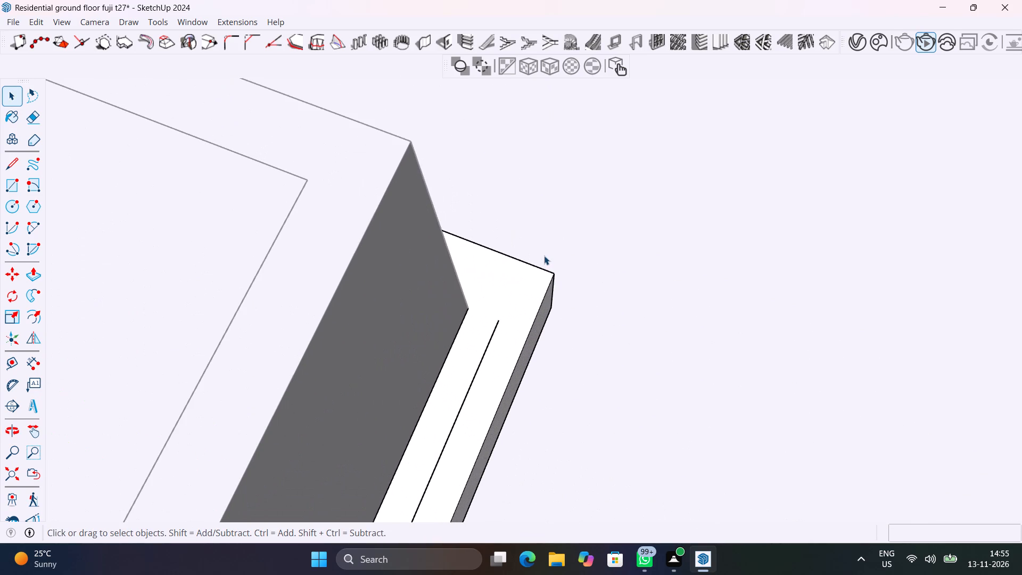
{"action": "key", "text": "l"}
{"action": "left_click", "coordinate": [495, 323]}
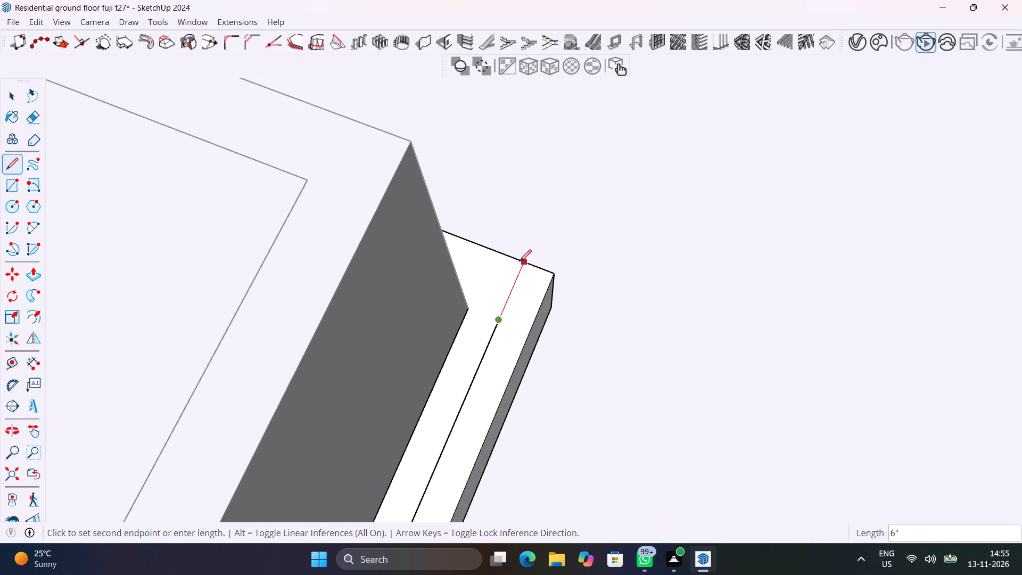
{"action": "left_click", "coordinate": [520, 261]}
{"action": "key", "text": "space"}
Draw a line across the parapet top from the stair block's corner to the roof-side edge, crossing the extended centre line.
{"action": "middle_click_drag", "start_coordinate": [591, 300], "coordinate": [541, 300]}
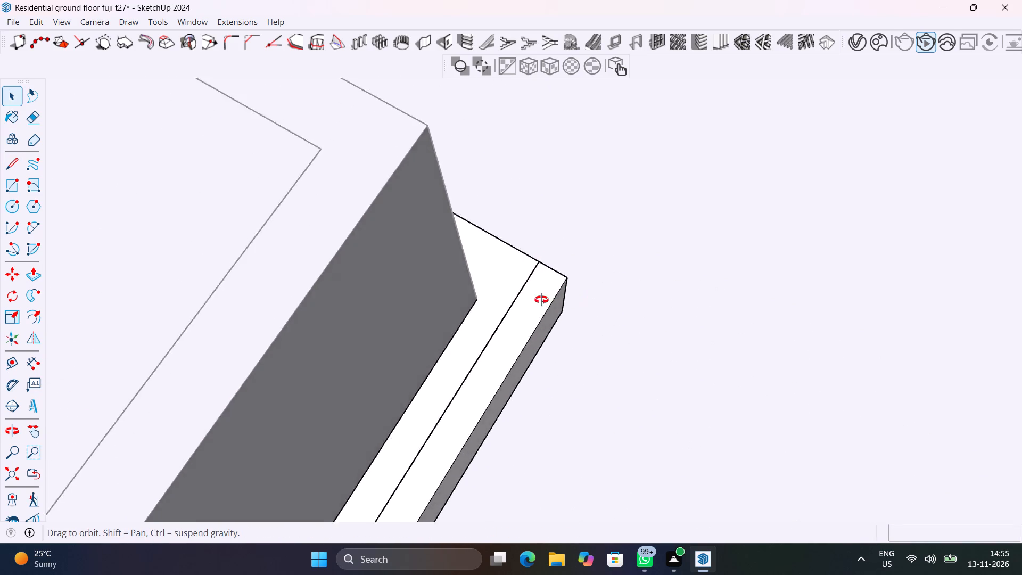
{"action": "middle_click_drag", "start_coordinate": [541, 300], "coordinate": [253, 267]}
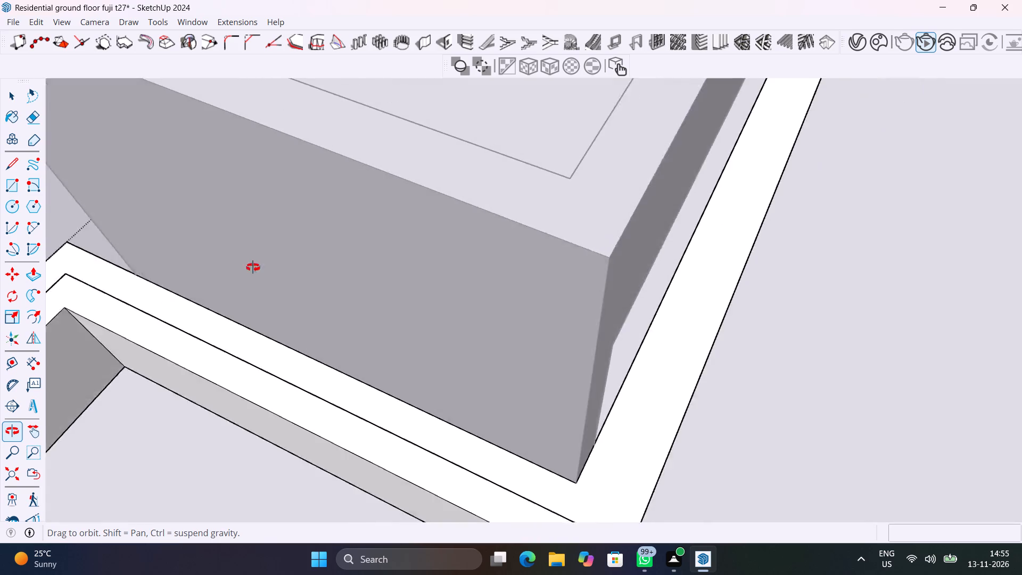
{"action": "middle_click_drag", "start_coordinate": [253, 267], "coordinate": [287, 264]}
{"action": "middle_click_drag", "start_coordinate": [664, 399], "coordinate": [568, 259], "text": "shift"}
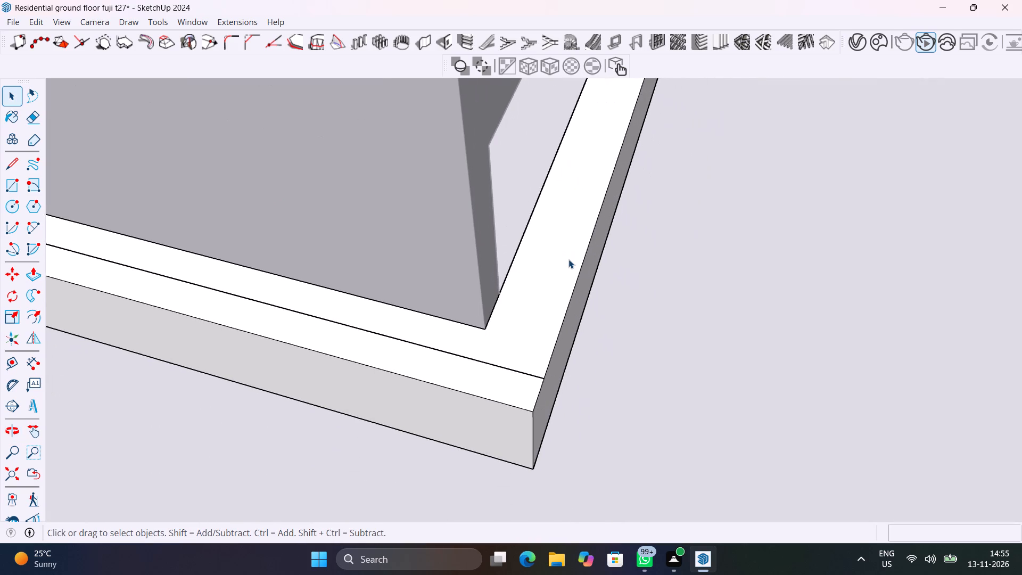
{"action": "key", "text": "l"}
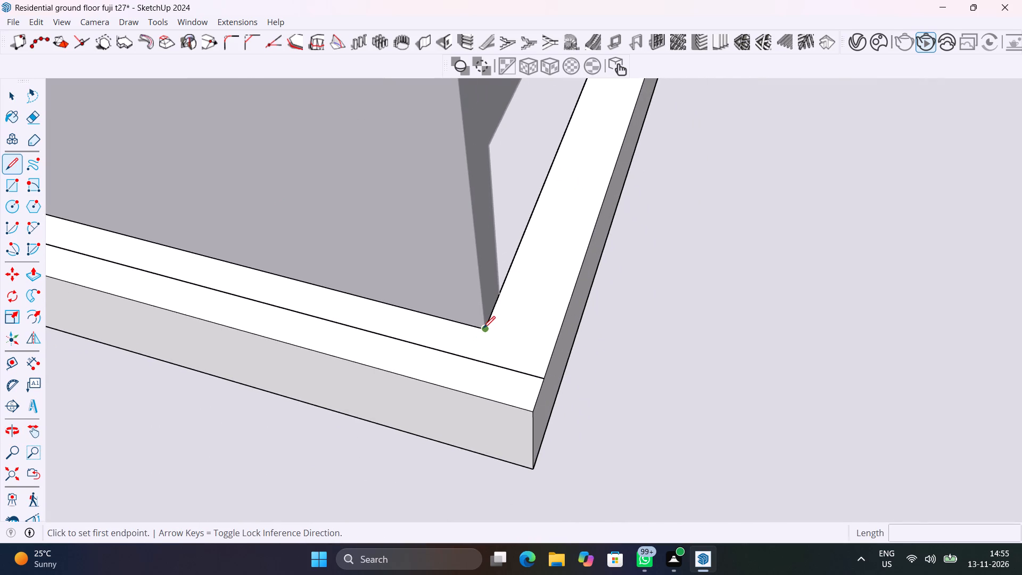
{"action": "left_click", "coordinate": [483, 328]}
{"action": "left_click", "coordinate": [456, 392]}
{"action": "key", "text": "space"}
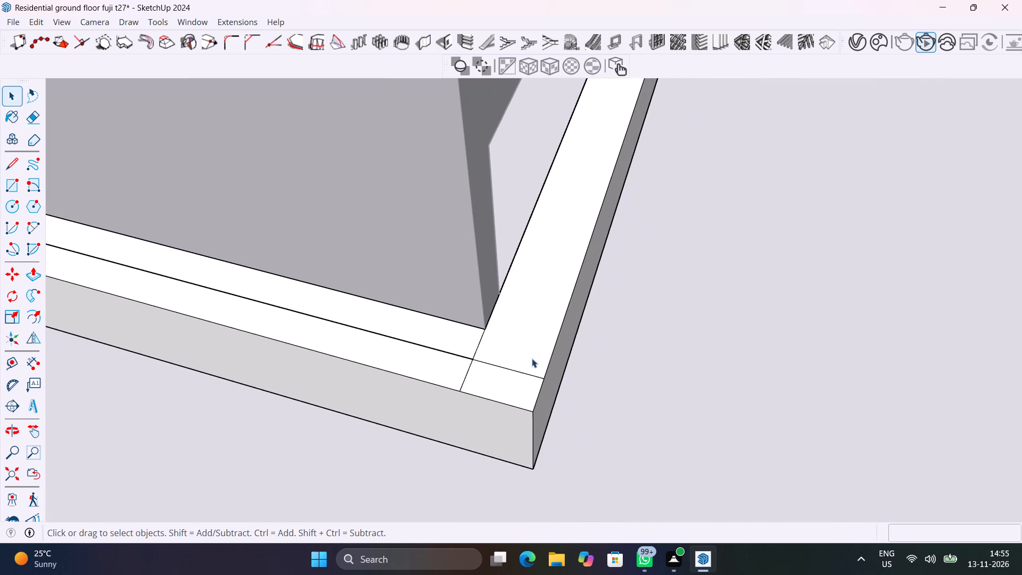
Copy the roof-side top edge of the run behind the stair block 3" toward the block, to midway across the parapet top.
{"action": "left_click", "coordinate": [553, 354]}
{"action": "key", "text": "m"}
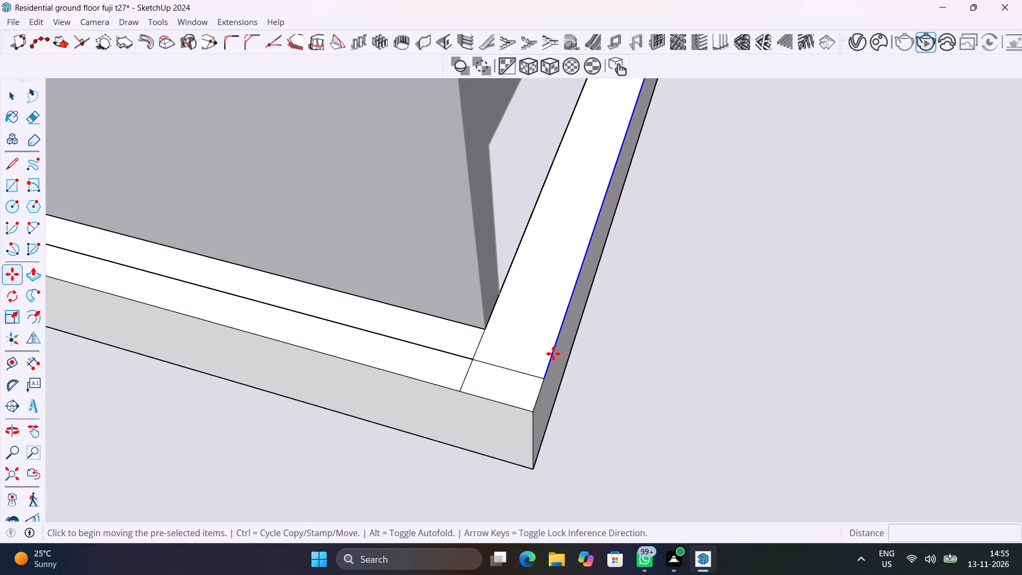
{"action": "left_click", "coordinate": [545, 378]}
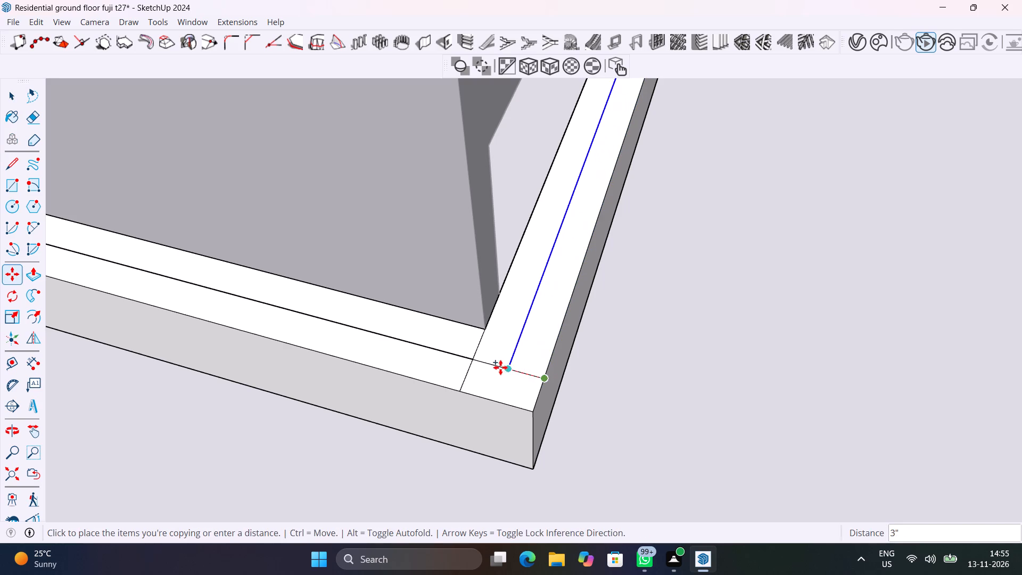
{"action": "left_click", "coordinate": [505, 368]}
{"action": "key", "text": "space"}
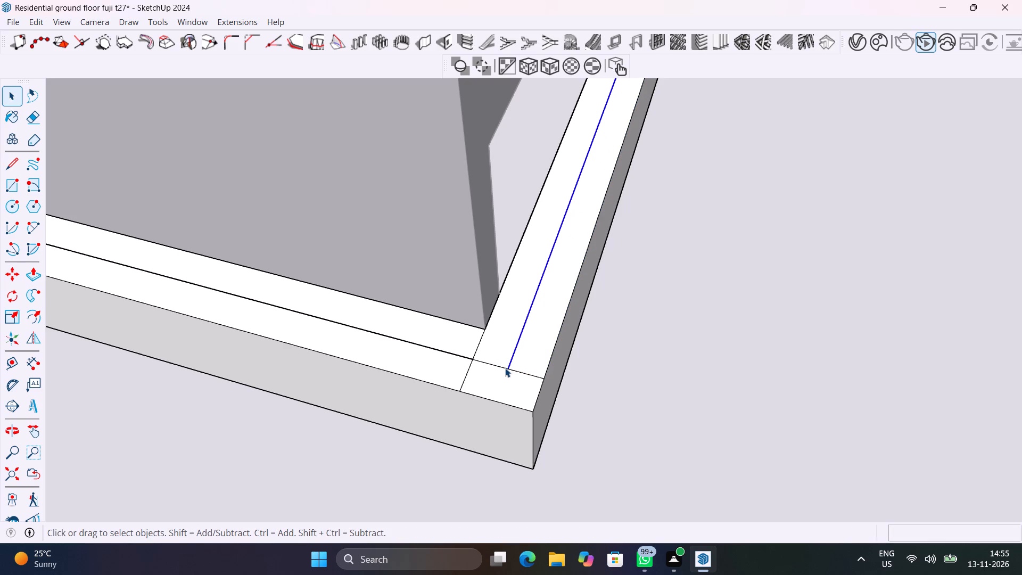
Erase the leftover line stubs at the parapet corner around the stair block, leaving the centre lines meeting in a clean corner.
{"action": "key", "text": "e"}
{"action": "left_click_drag", "start_coordinate": [480, 348], "coordinate": [466, 340]}
{"action": "left_click_drag", "start_coordinate": [483, 378], "coordinate": [458, 371]}
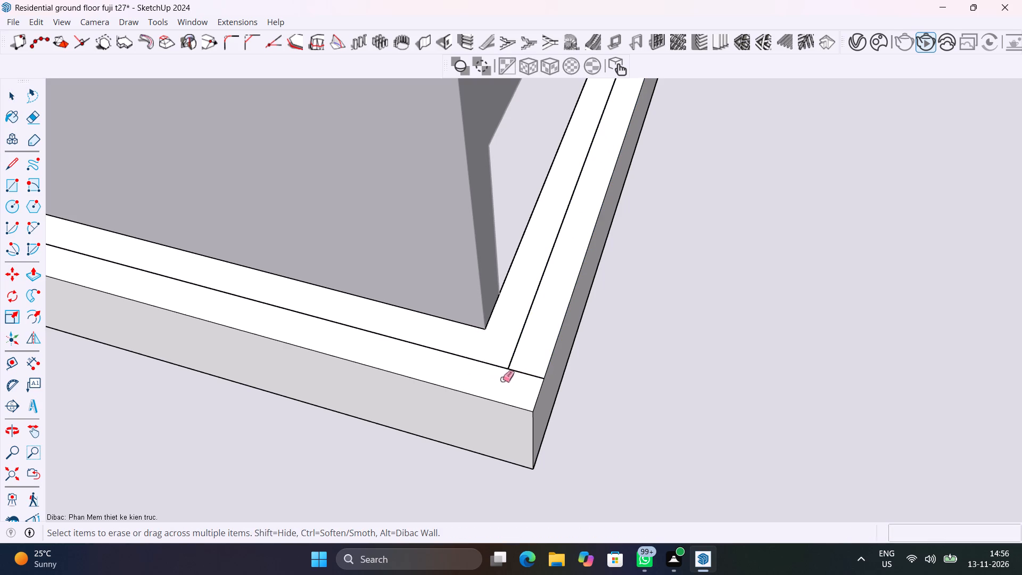
{"action": "left_click_drag", "start_coordinate": [504, 380], "coordinate": [524, 370]}
{"action": "key", "text": "space"}
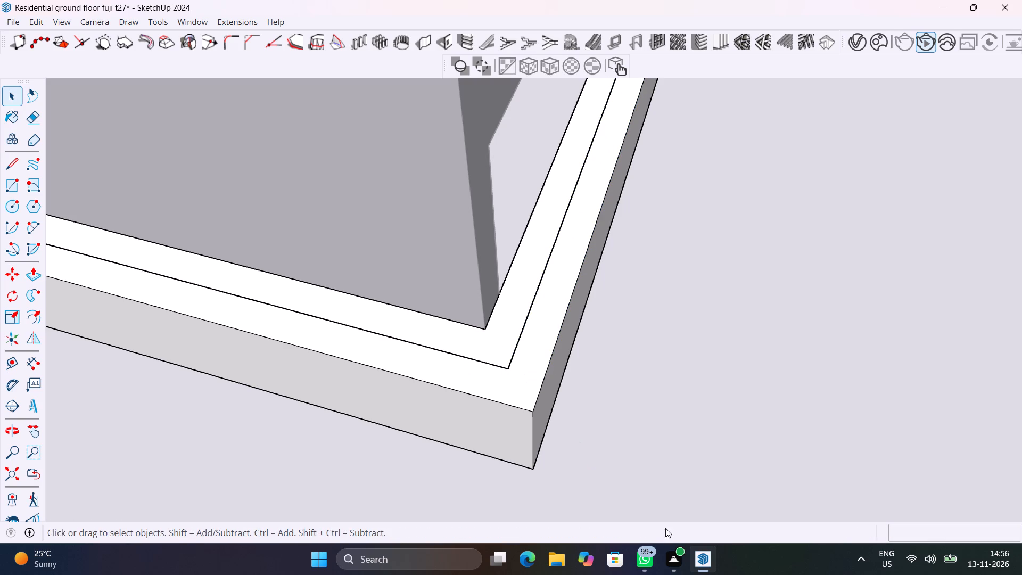
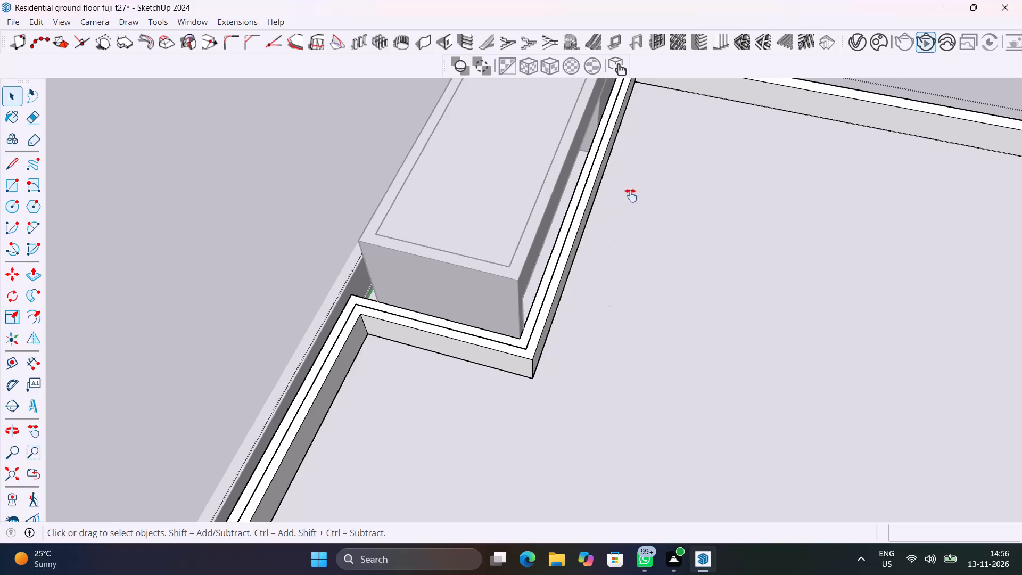
Extend the centre line alongside the stair block to the outer edge of the adjoining run at the block's far corner.
{"action": "scroll", "coordinate": [630, 258], "scroll_direction": "up", "scroll_amount": 7}
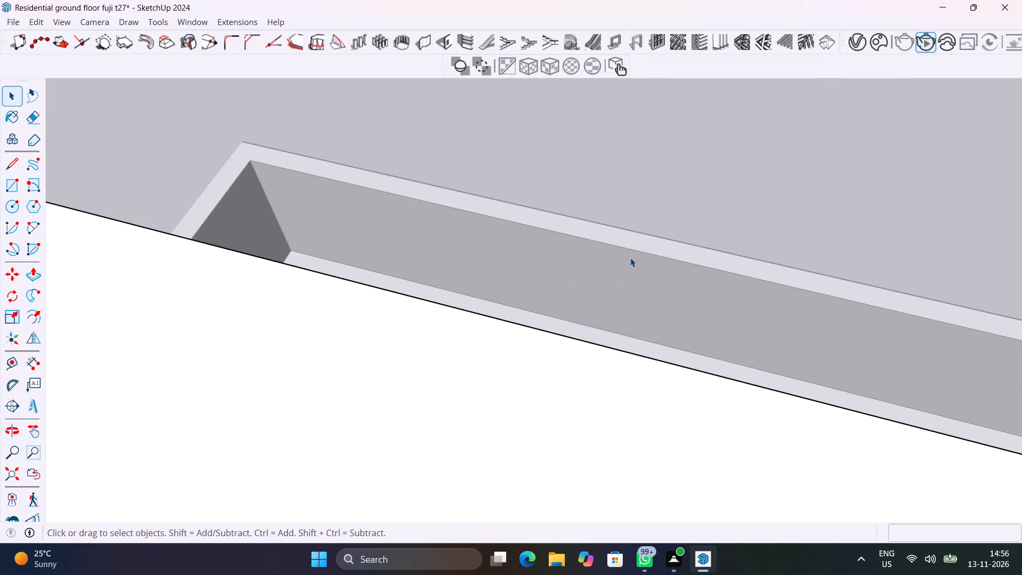
{"action": "scroll", "coordinate": [630, 258], "scroll_direction": "down", "scroll_amount": 6}
{"action": "scroll", "coordinate": [594, 286], "scroll_direction": "up", "scroll_amount": 13}
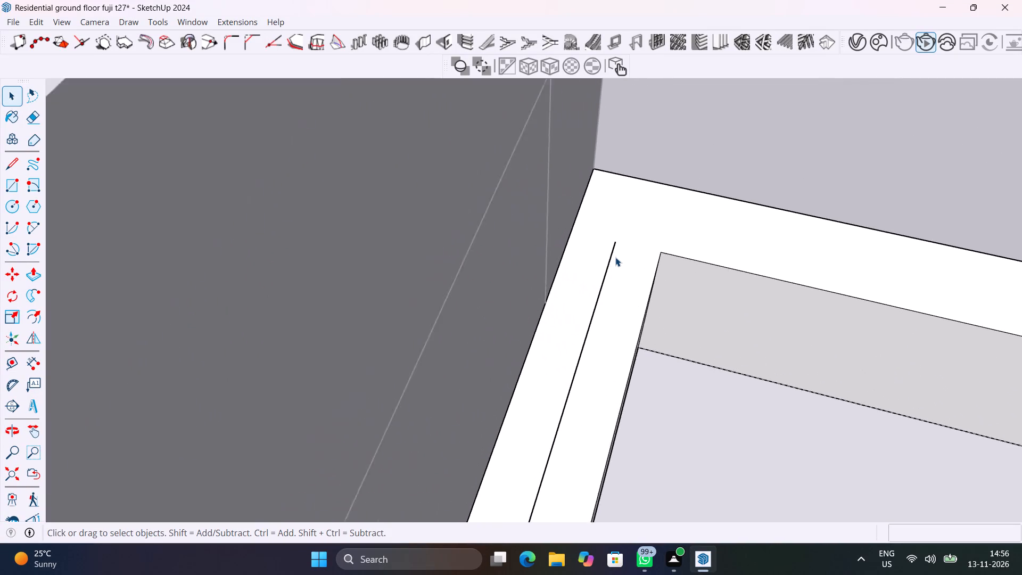
{"action": "scroll", "coordinate": [615, 257], "scroll_direction": "up", "scroll_amount": 5}
{"action": "key", "text": "l"}
{"action": "left_click", "coordinate": [614, 239]}
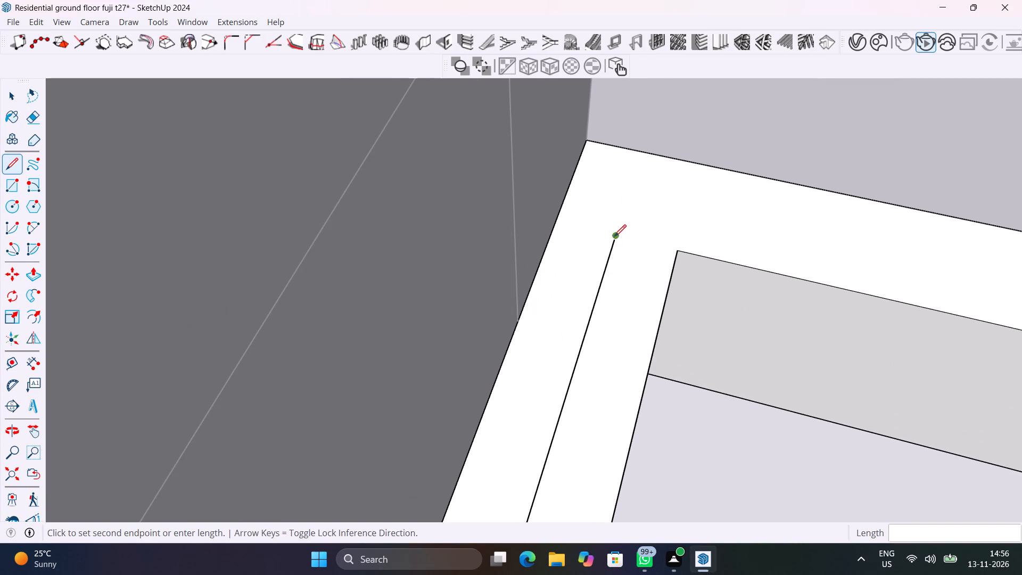
{"action": "left_click", "coordinate": [639, 150]}
{"action": "key", "text": "space"}
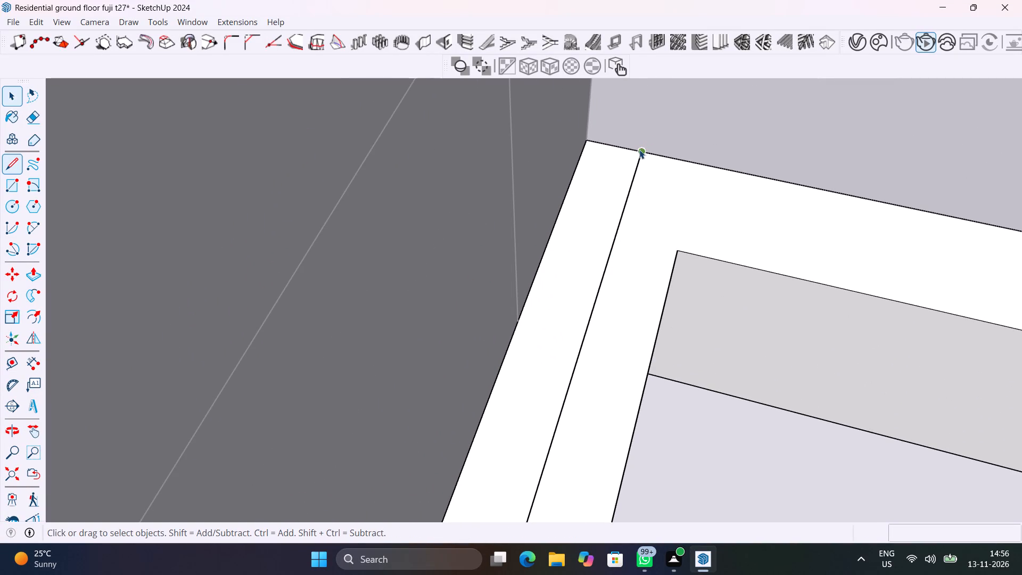
Draw a 6" line across the parapet top from the roof-side inner corner to the block-side edge, crossing the centre line.
{"action": "key", "text": "l"}
{"action": "left_click", "coordinate": [685, 249]}
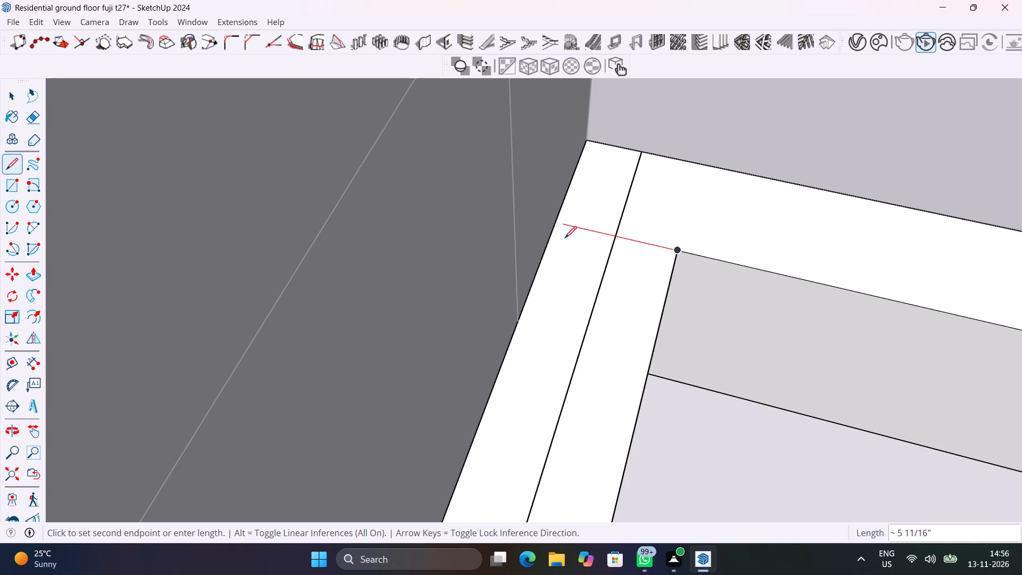
{"action": "middle_click_drag", "start_coordinate": [565, 238], "coordinate": [604, 135]}
{"action": "scroll", "coordinate": [565, 238], "scroll_direction": "up", "scroll_amount": 1}
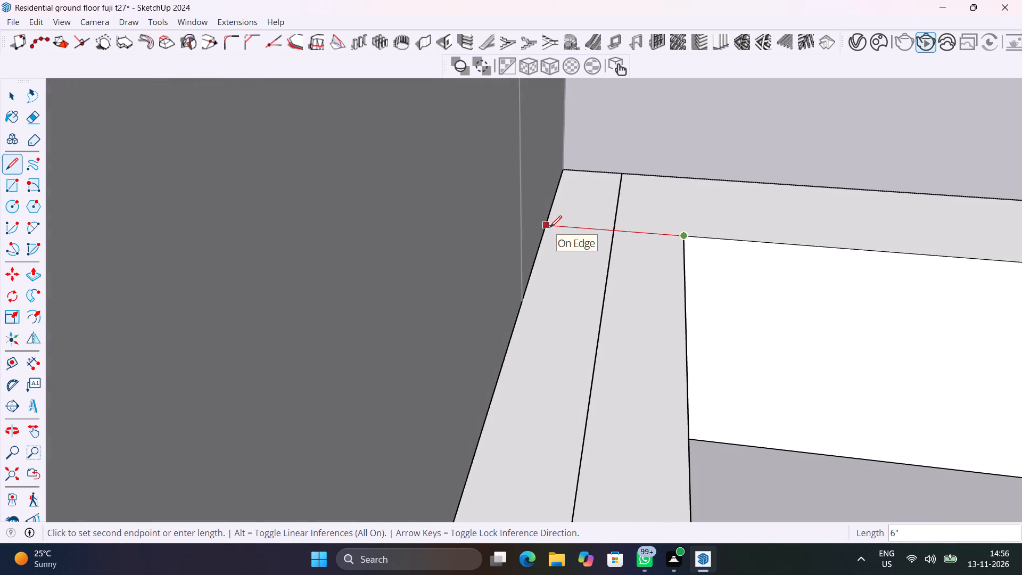
{"action": "left_click", "coordinate": [550, 227]}
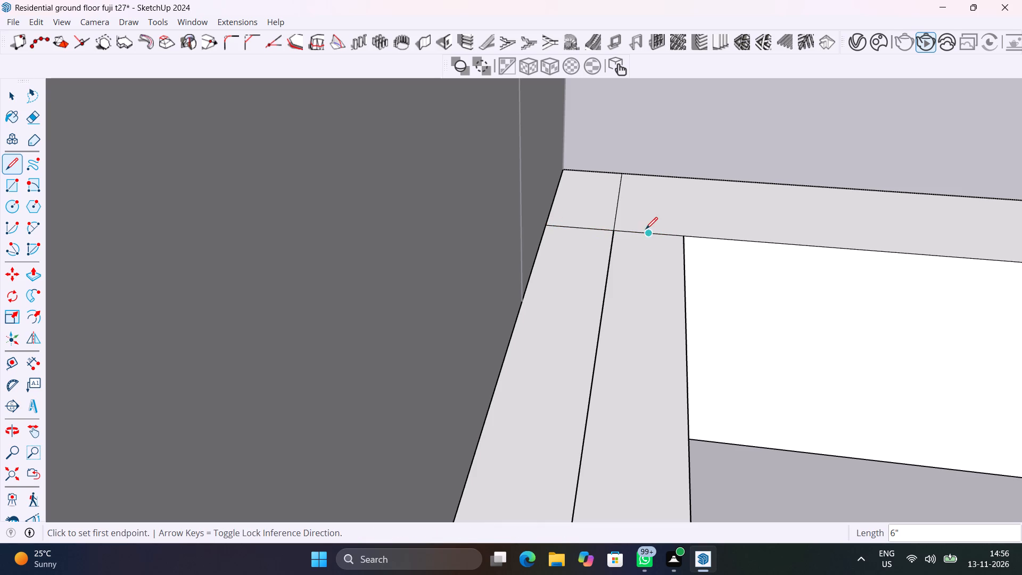
{"action": "scroll", "coordinate": [625, 226], "scroll_direction": "up", "scroll_amount": 10}
{"action": "key", "text": "space"}
Copy the outer top edge of the adjoining parapet run 3" toward the roof, from the end of the extended centre line.
{"action": "middle_click_drag", "start_coordinate": [540, 316], "coordinate": [642, 455]}
{"action": "scroll", "coordinate": [615, 187], "scroll_direction": "down", "scroll_amount": 7}
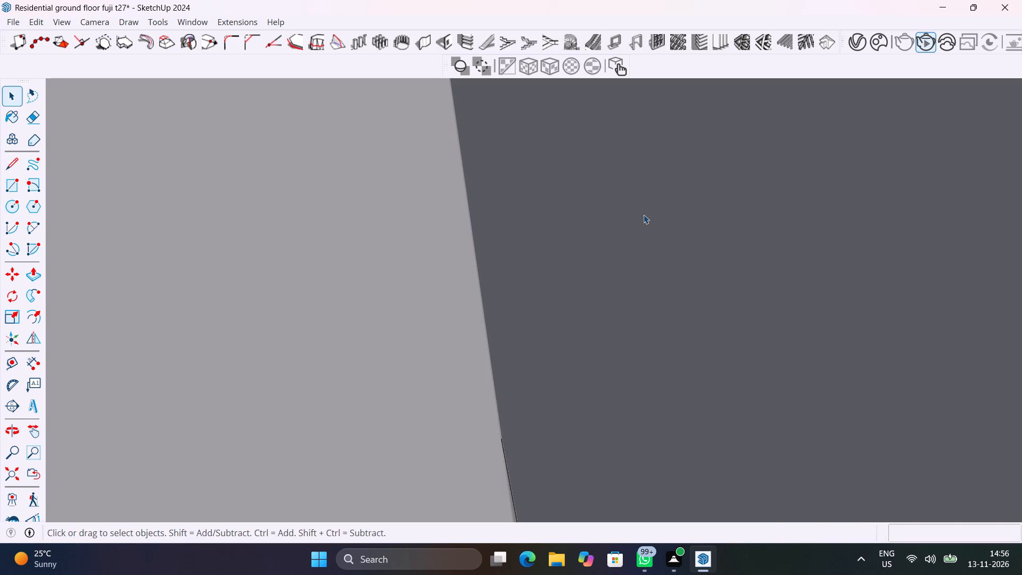
{"action": "middle_click_drag", "start_coordinate": [641, 213], "coordinate": [0, 405], "text": "shift"}
{"action": "scroll", "coordinate": [566, 202], "scroll_direction": "down", "scroll_amount": 5}
{"action": "middle_click_drag", "start_coordinate": [600, 199], "coordinate": [343, 334]}
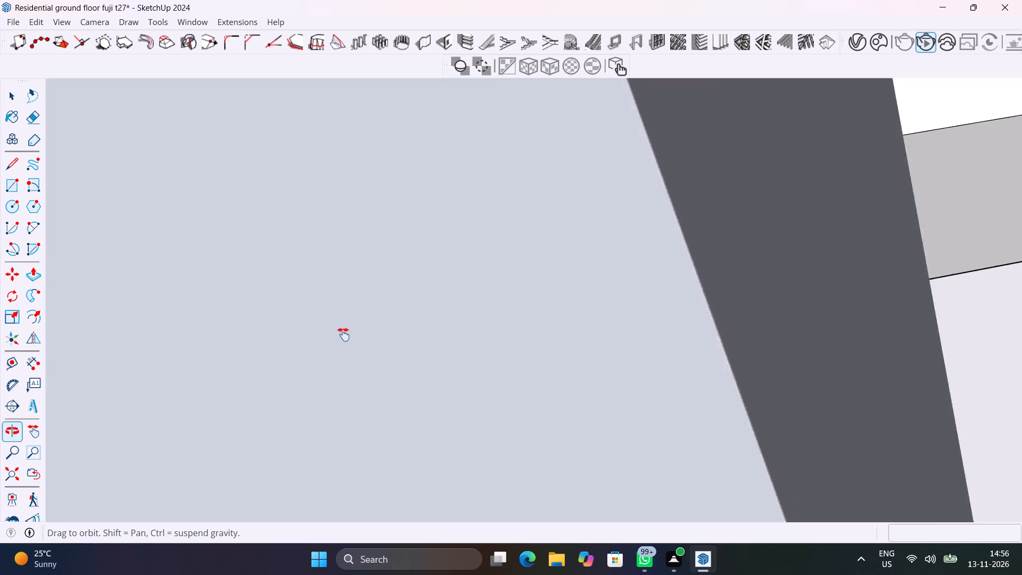
{"action": "middle_click_drag", "start_coordinate": [343, 334], "coordinate": [3, 423]}
{"action": "scroll", "coordinate": [682, 185], "scroll_direction": "down", "scroll_amount": 20}
{"action": "scroll", "coordinate": [682, 185], "scroll_direction": "down", "scroll_amount": 17}
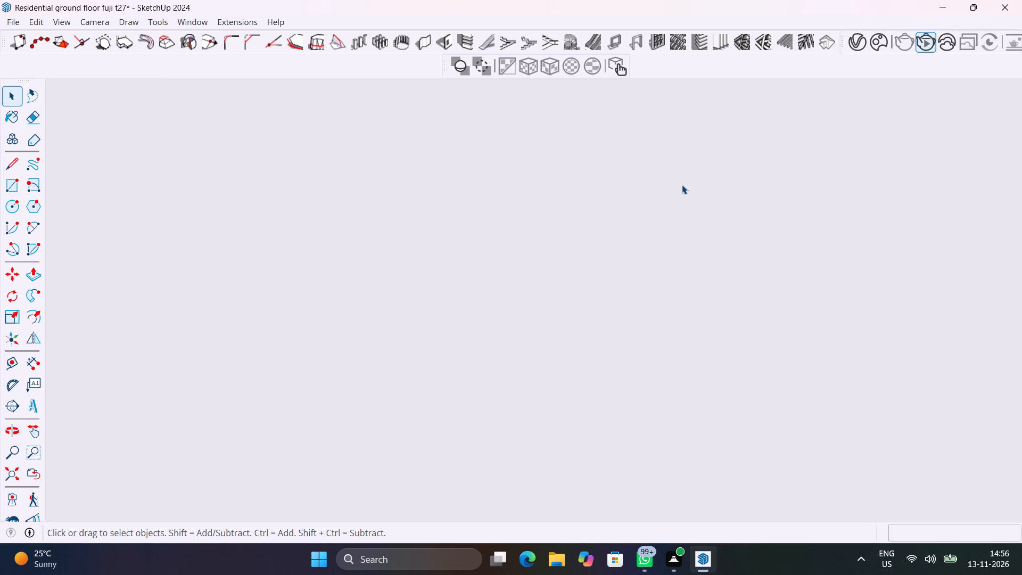
{"action": "scroll", "coordinate": [682, 185], "scroll_direction": "down", "scroll_amount": 20}
{"action": "scroll", "coordinate": [682, 185], "scroll_direction": "down", "scroll_amount": 12}
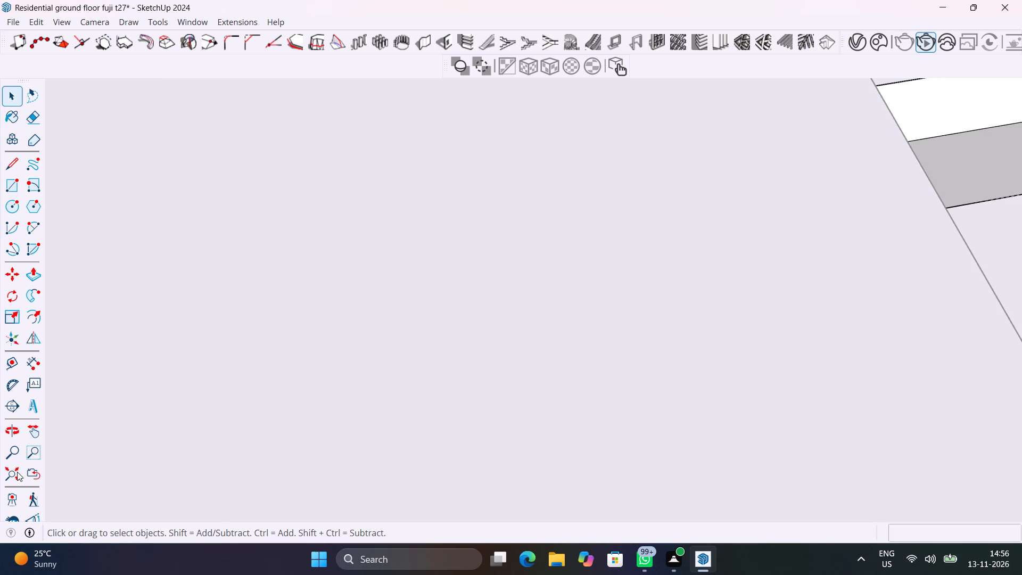
{"action": "left_click", "coordinate": [17, 472]}
{"action": "scroll", "coordinate": [661, 278], "scroll_direction": "up", "scroll_amount": 5}
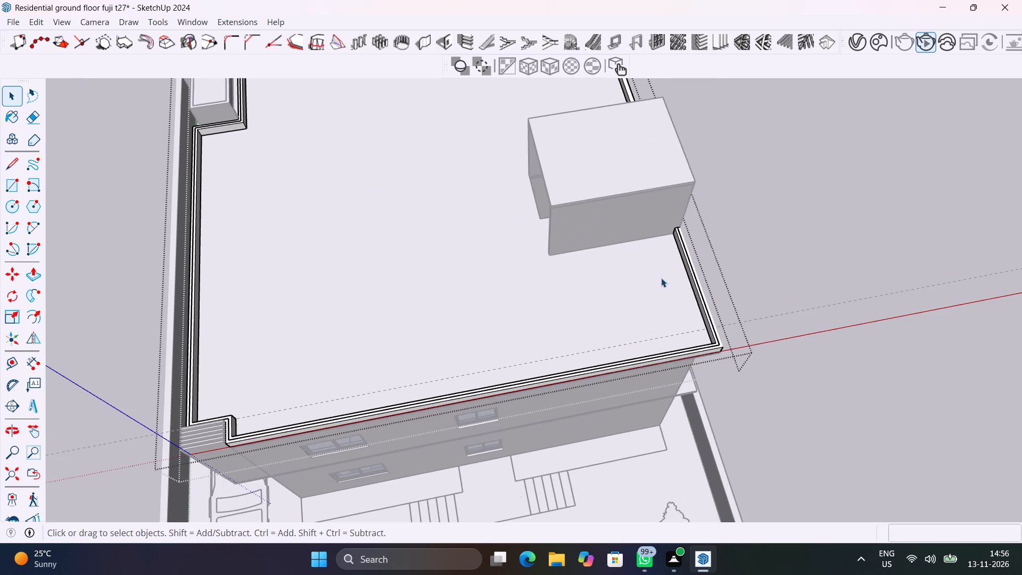
{"action": "scroll", "coordinate": [697, 294], "scroll_direction": "up", "scroll_amount": 7}
{"action": "middle_click_drag", "start_coordinate": [458, 249], "coordinate": [684, 489], "text": "shift"}
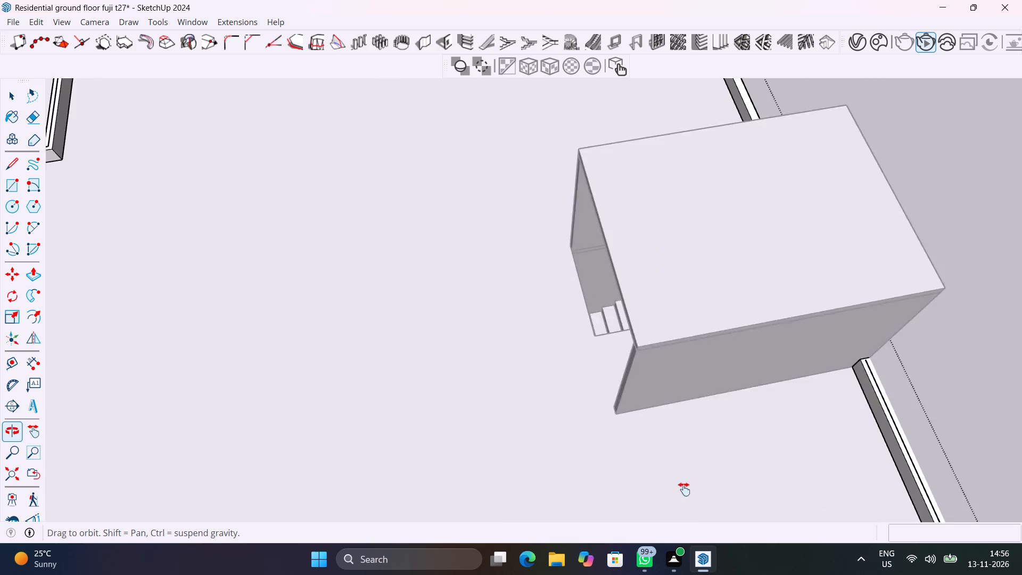
{"action": "middle_click_drag", "start_coordinate": [684, 489], "coordinate": [691, 526], "text": "shift"}
{"action": "middle_click_drag", "start_coordinate": [545, 273], "coordinate": [691, 530], "text": "shift"}
{"action": "scroll", "coordinate": [268, 306], "scroll_direction": "up", "scroll_amount": 10}
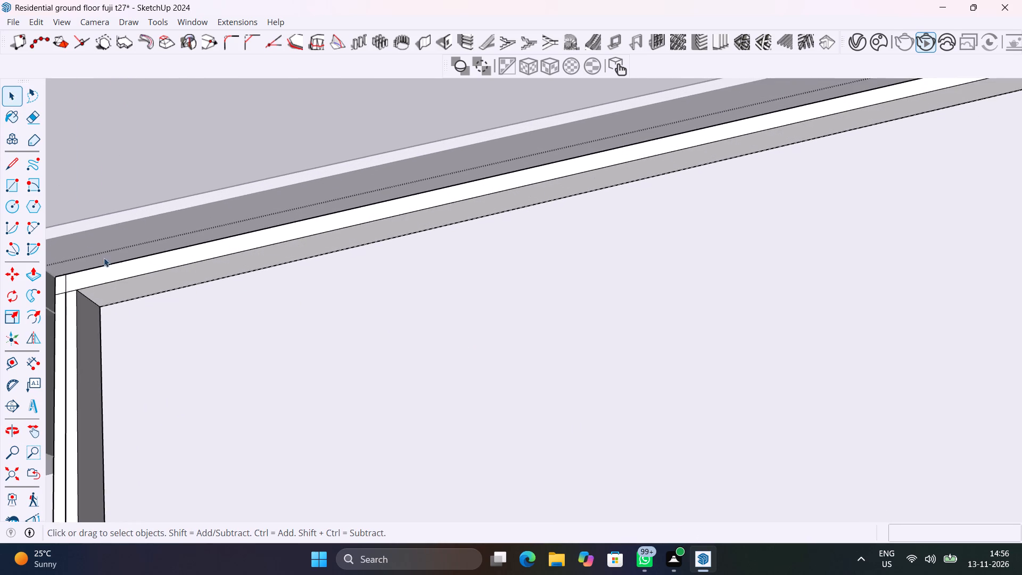
{"action": "scroll", "coordinate": [97, 258], "scroll_direction": "up", "scroll_amount": 3}
{"action": "middle_click_drag", "start_coordinate": [106, 266], "coordinate": [194, 255], "text": "shift"}
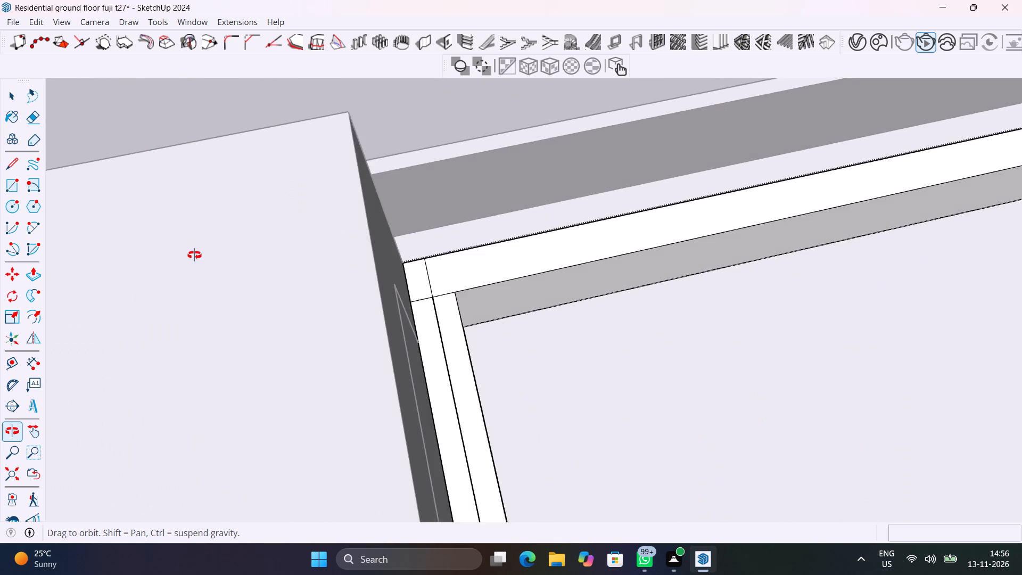
{"action": "middle_click_drag", "start_coordinate": [194, 255], "coordinate": [155, 316], "text": "shift"}
{"action": "left_click", "coordinate": [500, 226]}
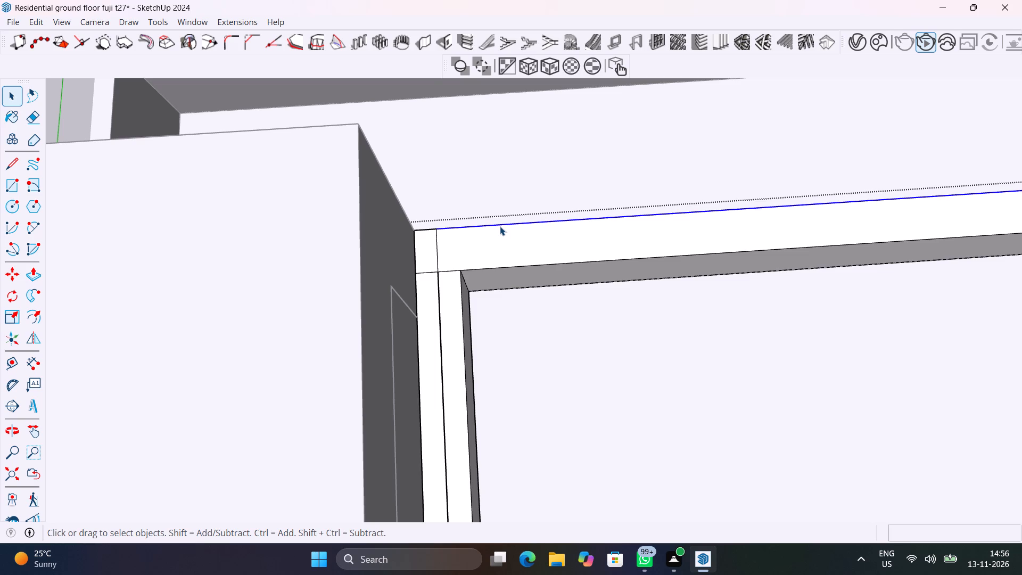
{"action": "key", "text": "m"}
{"action": "scroll", "coordinate": [444, 235], "scroll_direction": "up", "scroll_amount": 6}
{"action": "left_click", "coordinate": [430, 227]}
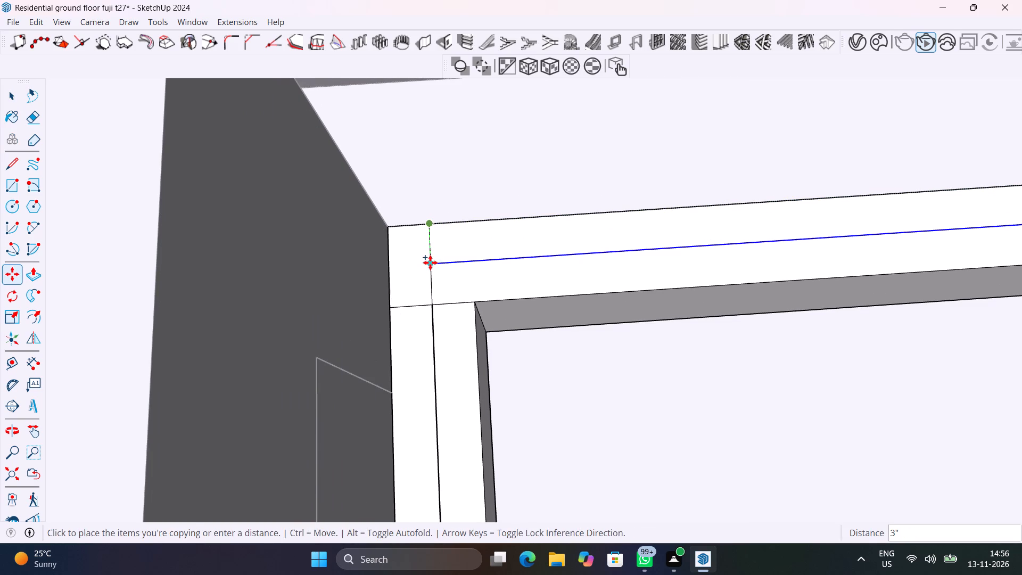
{"action": "left_click", "coordinate": [430, 263]}
{"action": "scroll", "coordinate": [452, 257], "scroll_direction": "down", "scroll_amount": 7}
{"action": "key", "text": "space"}
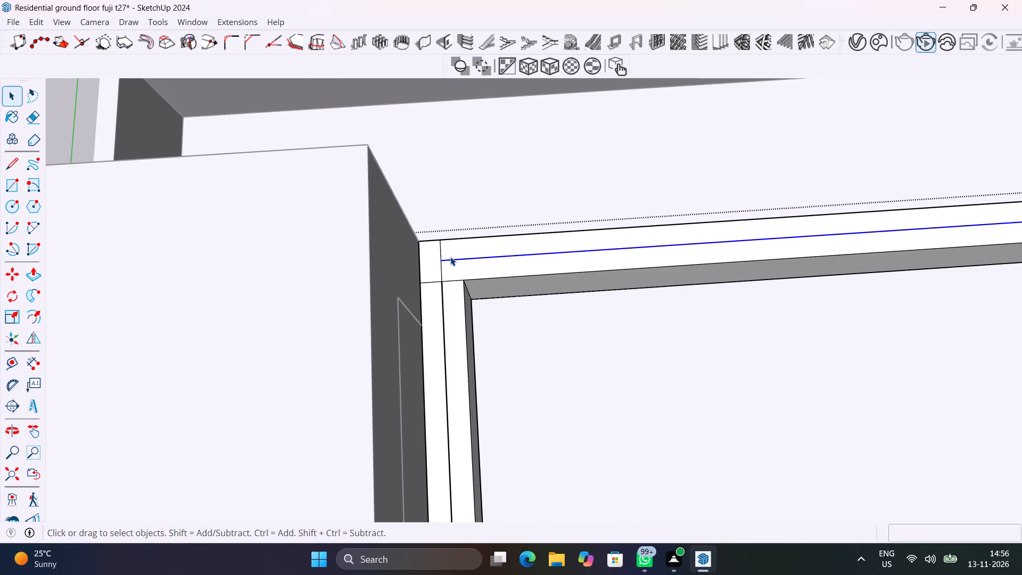
Erase the leftover cross line and centre-line stub at the stair block's far corner, leaving the two centre lines meeting cleanly.
{"action": "key", "text": "e"}
{"action": "left_click_drag", "start_coordinate": [427, 269], "coordinate": [431, 288]}
{"action": "left_click_drag", "start_coordinate": [450, 273], "coordinate": [450, 287]}
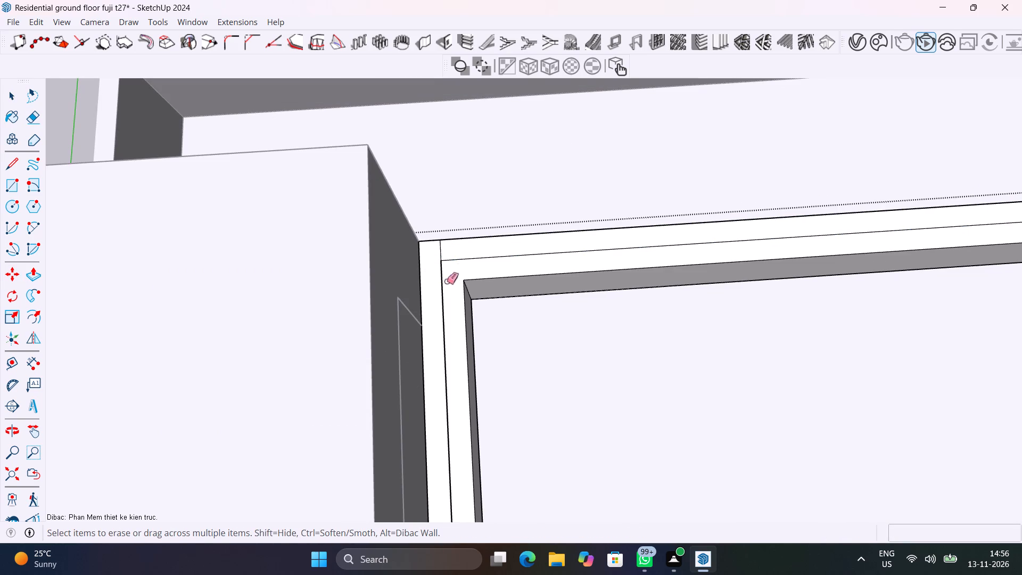
{"action": "left_click", "coordinate": [439, 247]}
{"action": "left_click", "coordinate": [443, 248]}
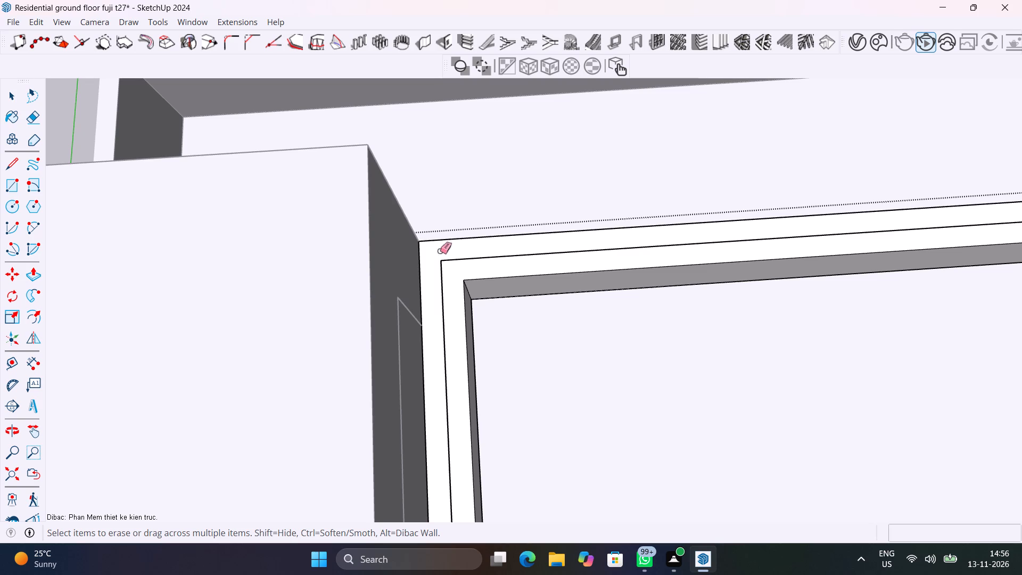
{"action": "scroll", "coordinate": [440, 251], "scroll_direction": "down", "scroll_amount": 20}
{"action": "scroll", "coordinate": [440, 251], "scroll_direction": "down", "scroll_amount": 1}
{"action": "key", "text": "space"}
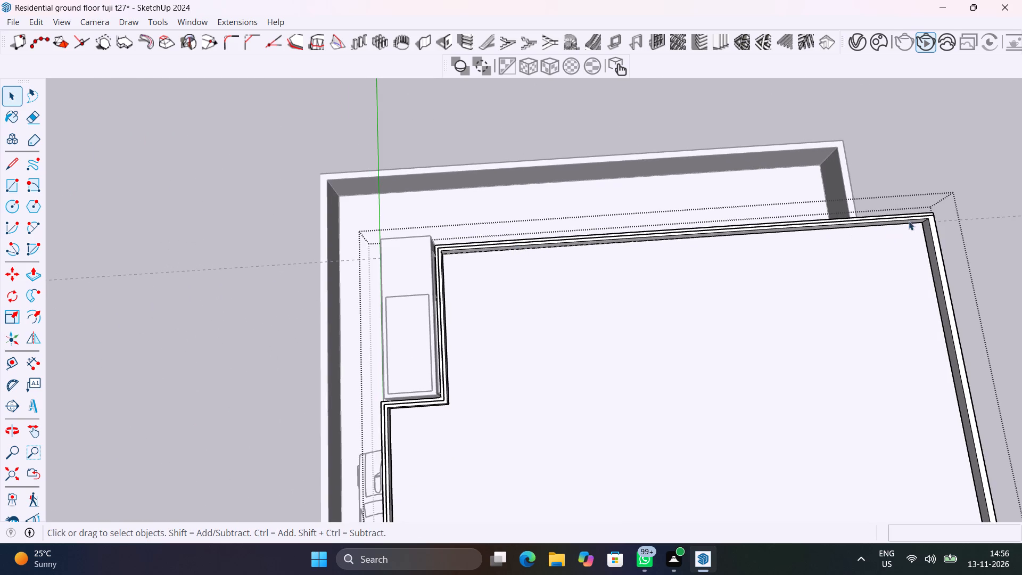
Draw a 6" line across the parapet top at the run's opposite end, from the roof-side inner corner to the outer edge.
{"action": "scroll", "coordinate": [949, 214], "scroll_direction": "up", "scroll_amount": 16}
{"action": "scroll", "coordinate": [914, 219], "scroll_direction": "up", "scroll_amount": 9}
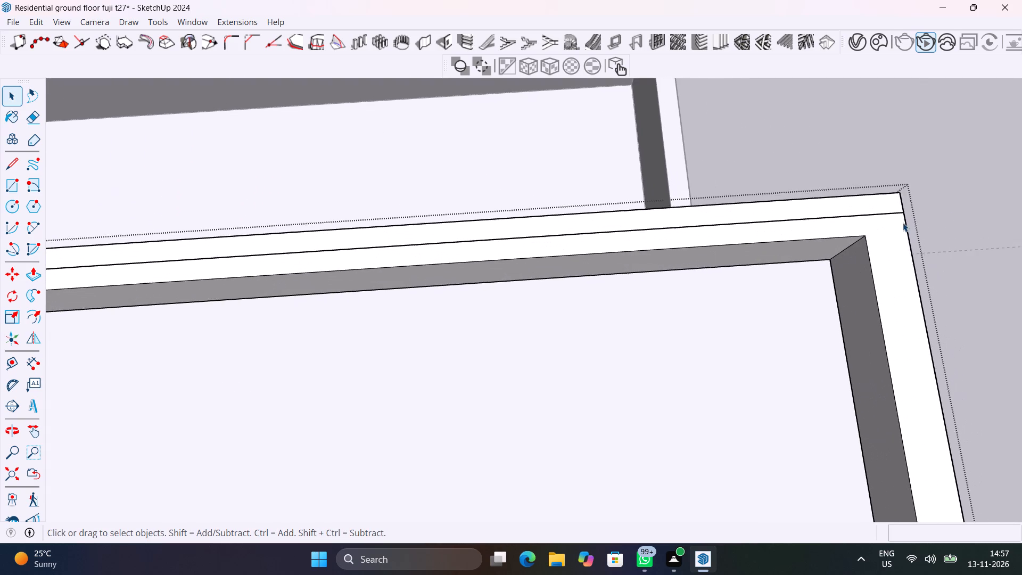
{"action": "scroll", "coordinate": [903, 223], "scroll_direction": "up", "scroll_amount": 6}
{"action": "key", "text": "l"}
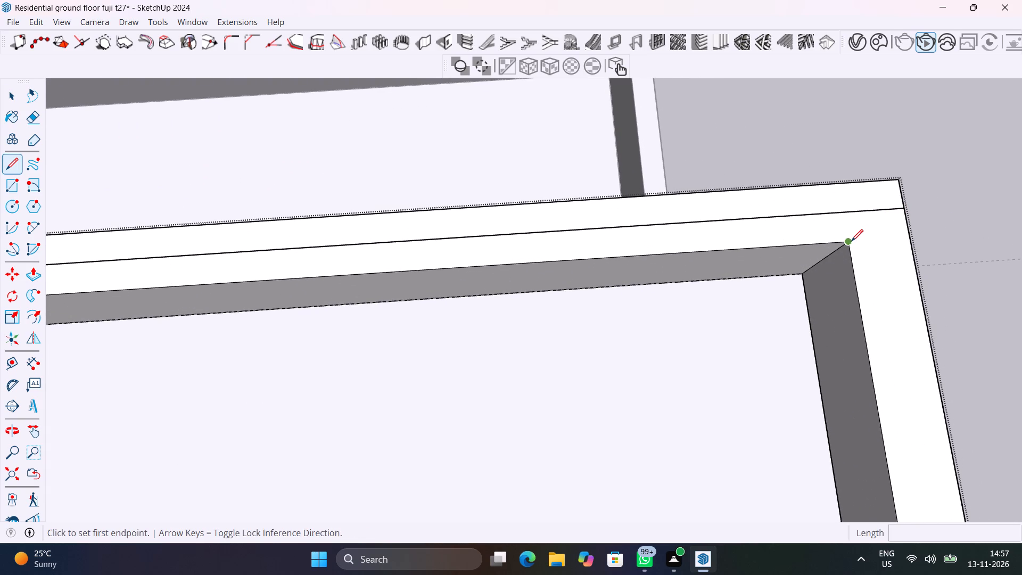
{"action": "left_click", "coordinate": [851, 241]}
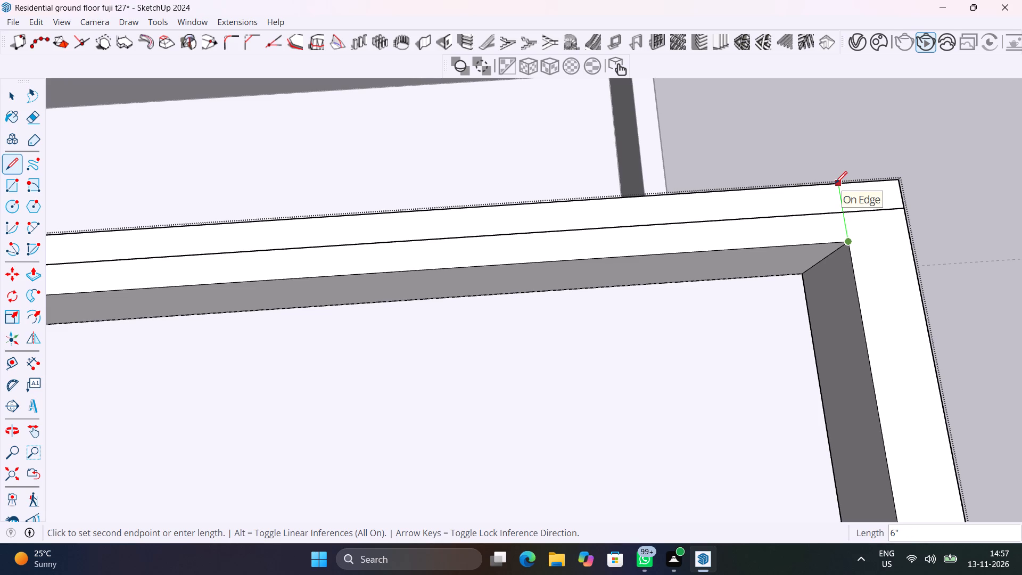
{"action": "scroll", "coordinate": [835, 183], "scroll_direction": "up", "scroll_amount": 5}
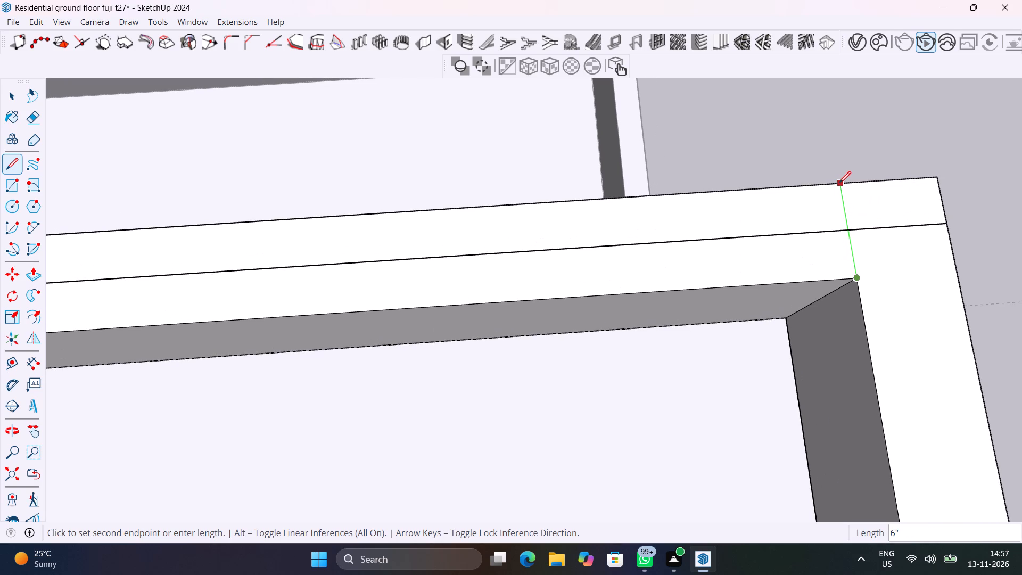
{"action": "left_click", "coordinate": [840, 184]}
{"action": "key", "text": "space"}
Erase the outer half of the new cross line, between the centre line and the parapet's outer edge.
{"action": "type", "text": "E"}
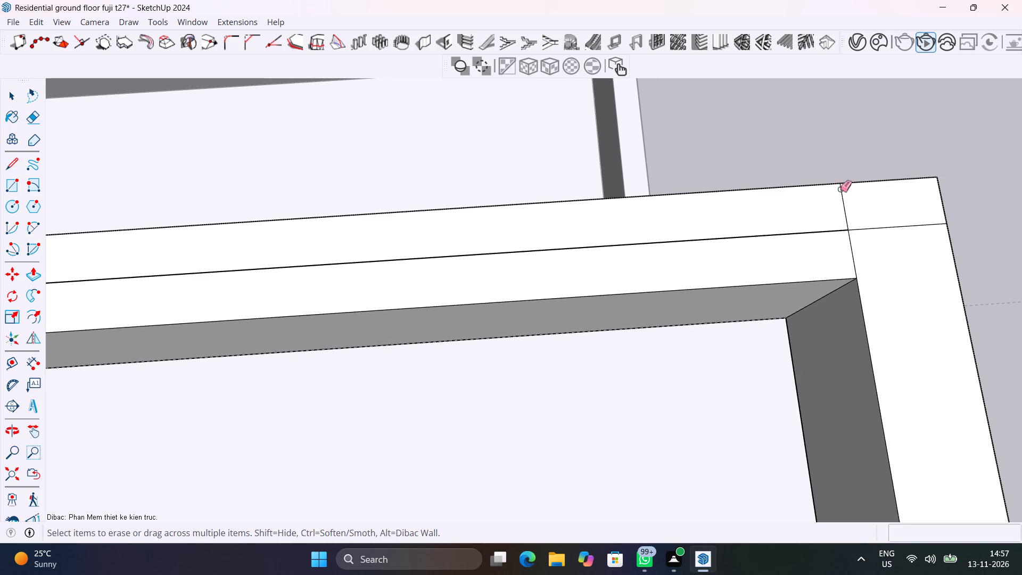
{"action": "left_click_drag", "start_coordinate": [837, 217], "coordinate": [873, 203]}
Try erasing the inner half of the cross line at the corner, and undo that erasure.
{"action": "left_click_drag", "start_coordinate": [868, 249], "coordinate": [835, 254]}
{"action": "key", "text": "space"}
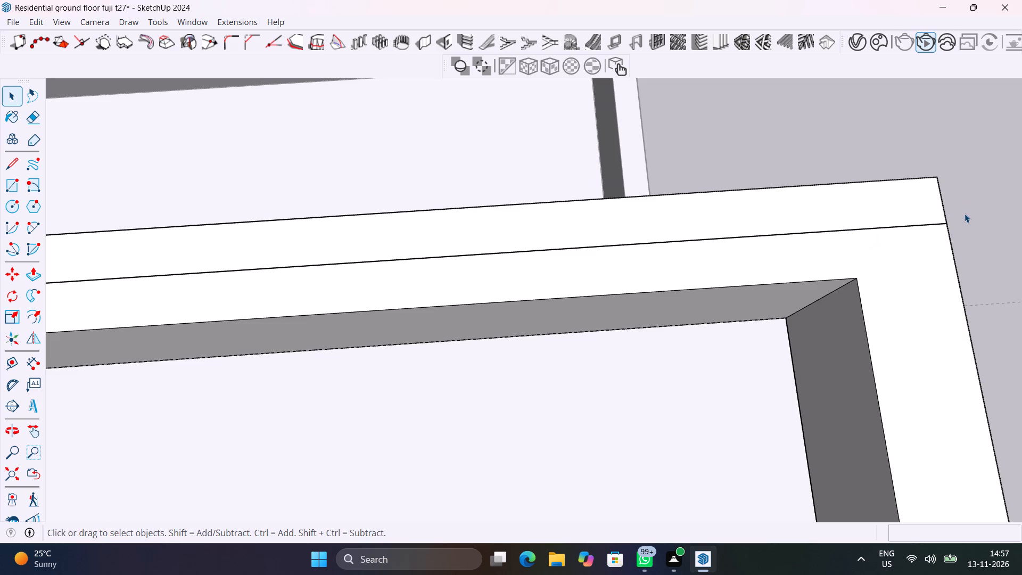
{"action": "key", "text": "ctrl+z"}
Copy the outer top edge of the perpendicular parapet run inward to midway across the parapet top, starting from the centre line's end.
{"action": "left_click", "coordinate": [955, 264]}
{"action": "key", "text": "m"}
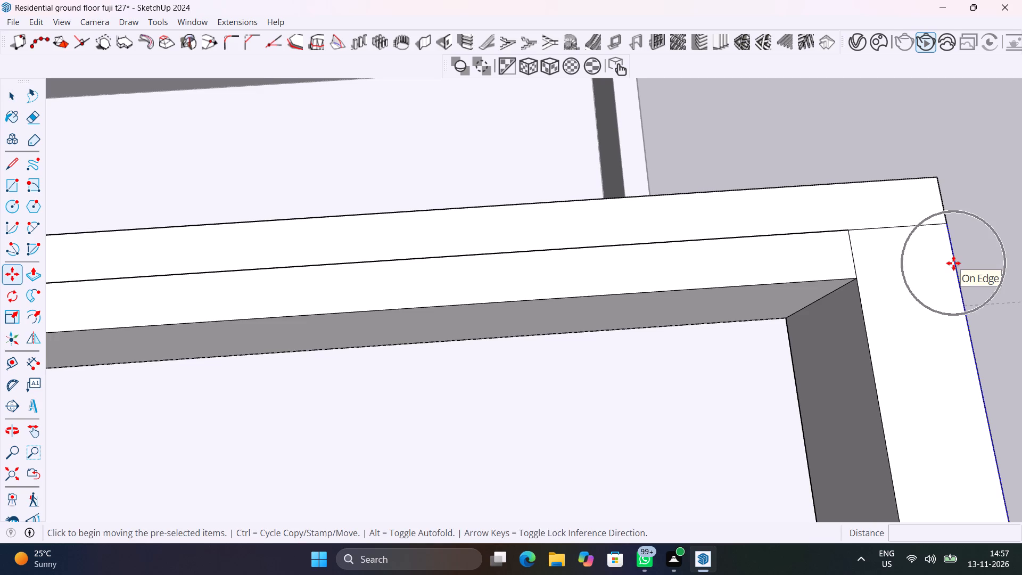
{"action": "left_click", "coordinate": [947, 223]}
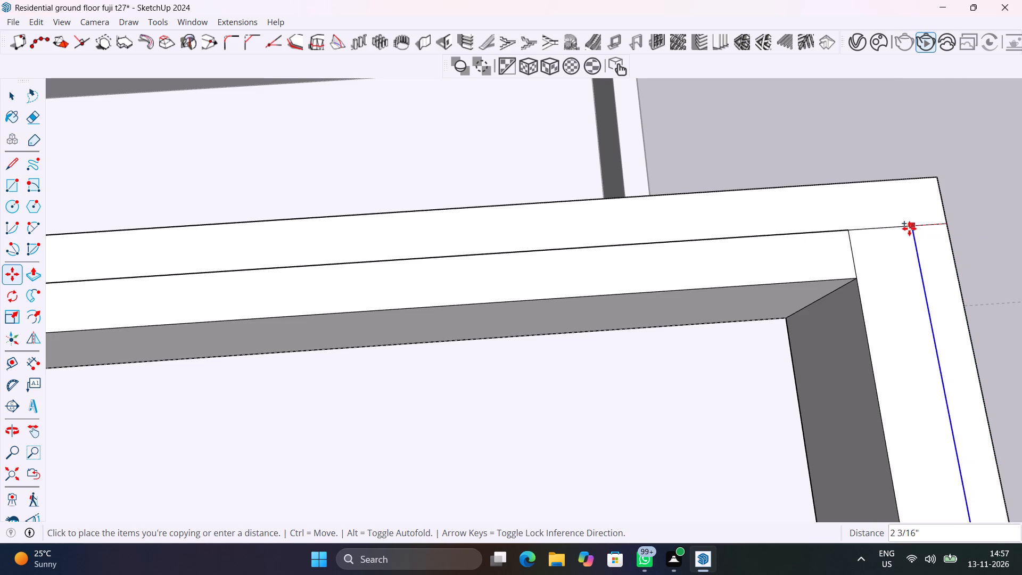
{"action": "left_click", "coordinate": [901, 229]}
{"action": "key", "text": "space"}
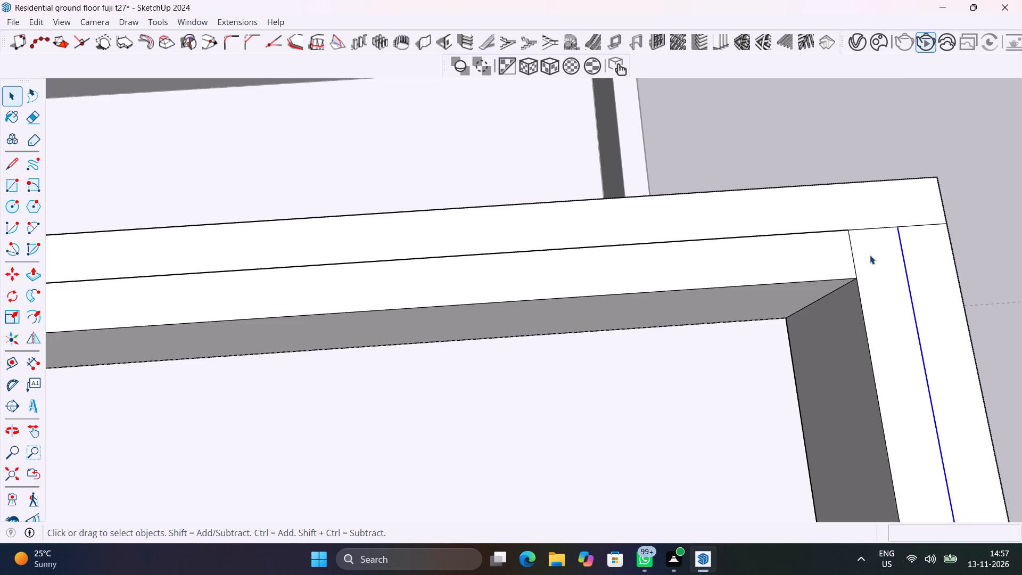
Erase the remaining inner cross line and the centre-line stub reaching the outer edge, leaving a clean centre-line corner.
{"action": "key", "text": "e"}
{"action": "left_click_drag", "start_coordinate": [870, 255], "coordinate": [827, 255]}
{"action": "left_click", "coordinate": [923, 225]}
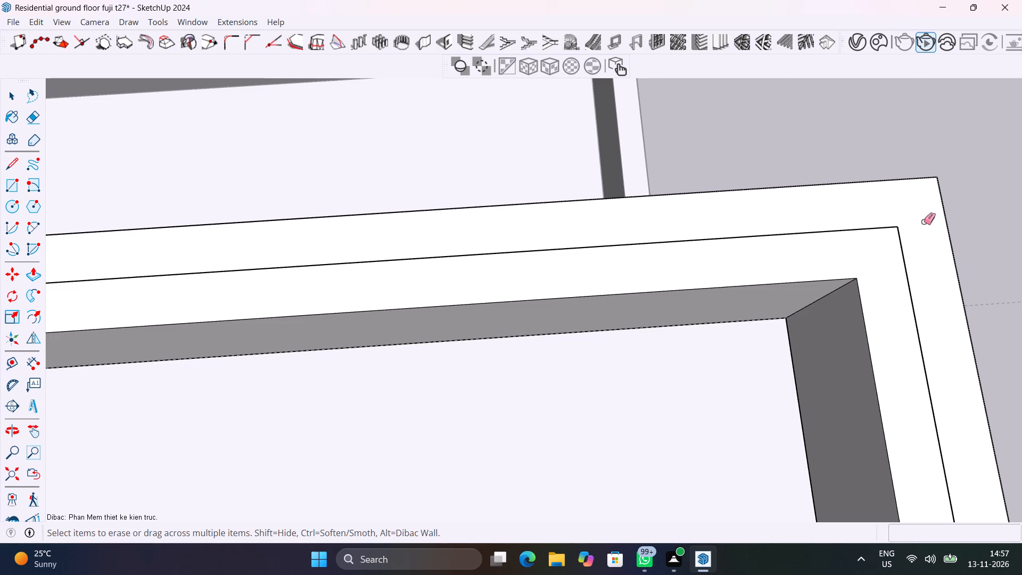
{"action": "scroll", "coordinate": [924, 221], "scroll_direction": "down", "scroll_amount": 5}
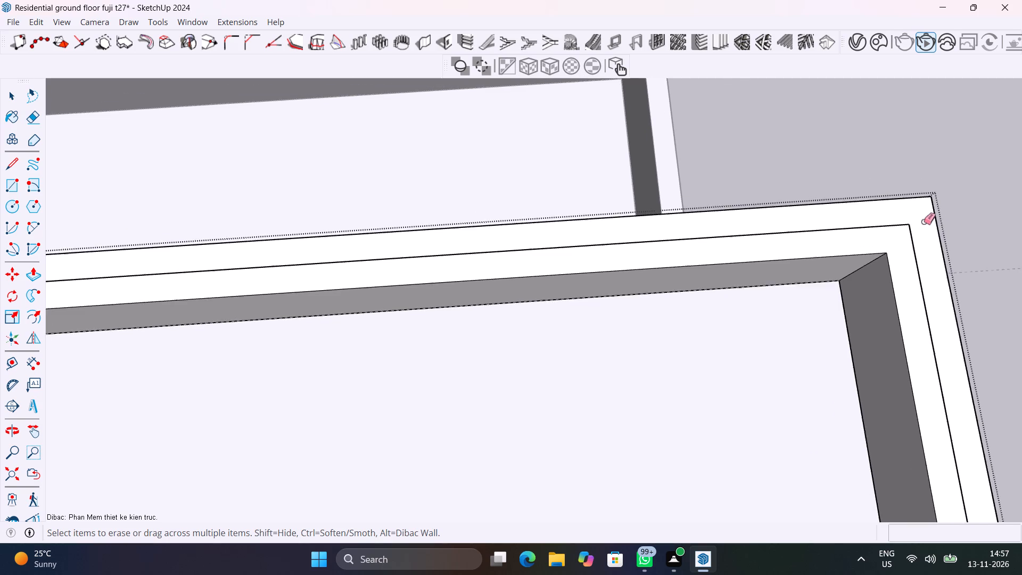
{"action": "scroll", "coordinate": [924, 221], "scroll_direction": "down", "scroll_amount": 20}
{"action": "scroll", "coordinate": [924, 221], "scroll_direction": "down", "scroll_amount": 16}
{"action": "key", "text": "space"}
Draw a line about 7/8" long extending the parapet's centre line to its end edge at the rooftop stair block, and leave the group.
{"action": "middle_click_drag", "start_coordinate": [927, 265], "coordinate": [696, 87], "text": "shift"}
{"action": "scroll", "coordinate": [737, 285], "scroll_direction": "up", "scroll_amount": 13}
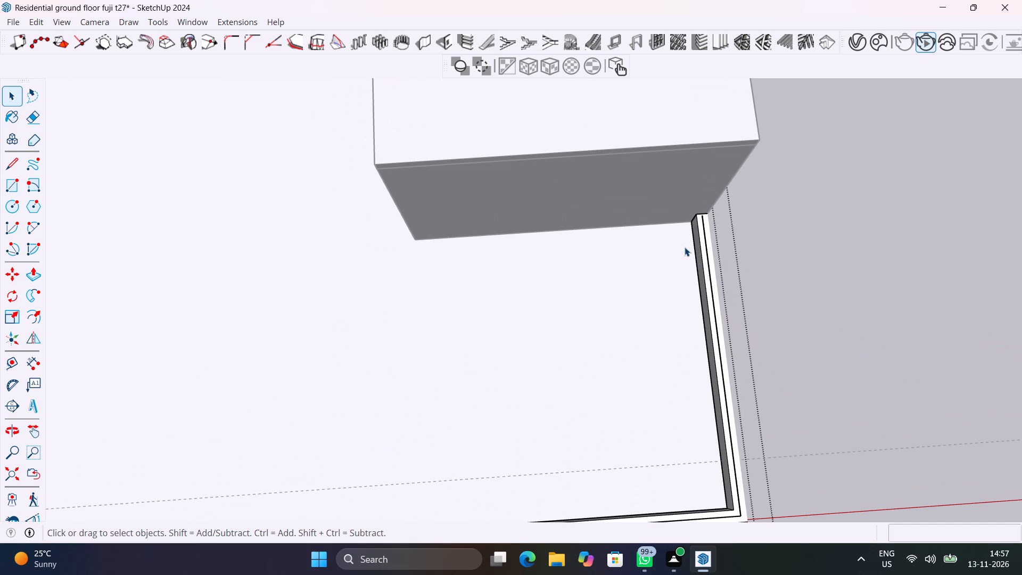
{"action": "scroll", "coordinate": [690, 236], "scroll_direction": "up", "scroll_amount": 11}
{"action": "scroll", "coordinate": [721, 165], "scroll_direction": "up", "scroll_amount": 2}
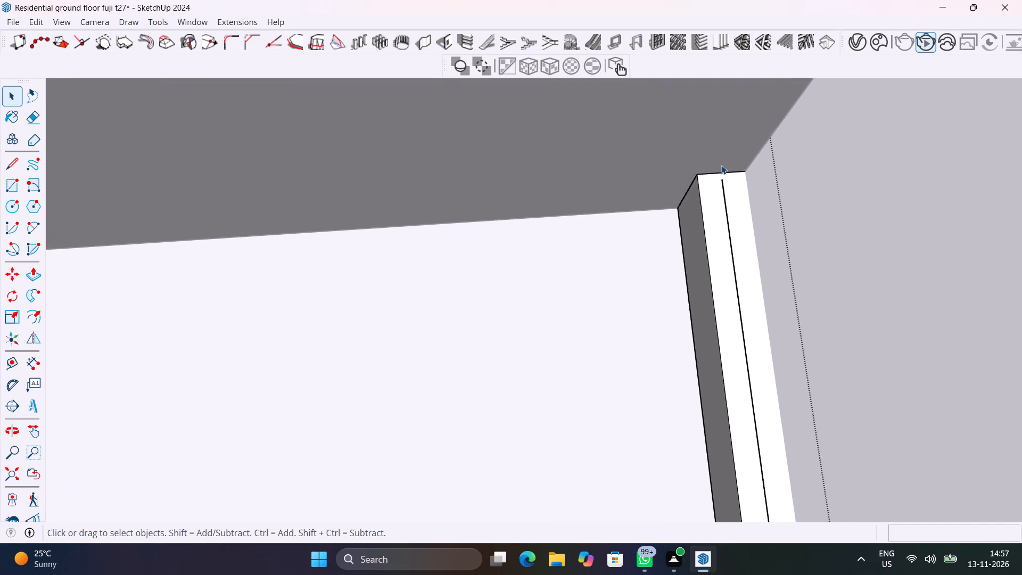
{"action": "scroll", "coordinate": [721, 165], "scroll_direction": "up", "scroll_amount": 20}
{"action": "scroll", "coordinate": [721, 165], "scroll_direction": "up", "scroll_amount": 3}
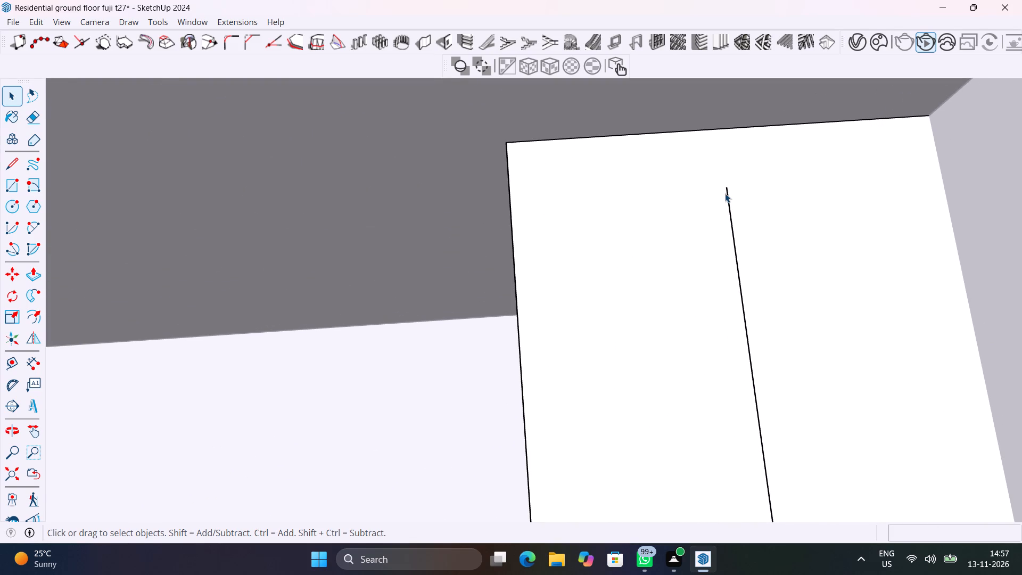
{"action": "key", "text": "l"}
{"action": "left_click", "coordinate": [726, 188]}
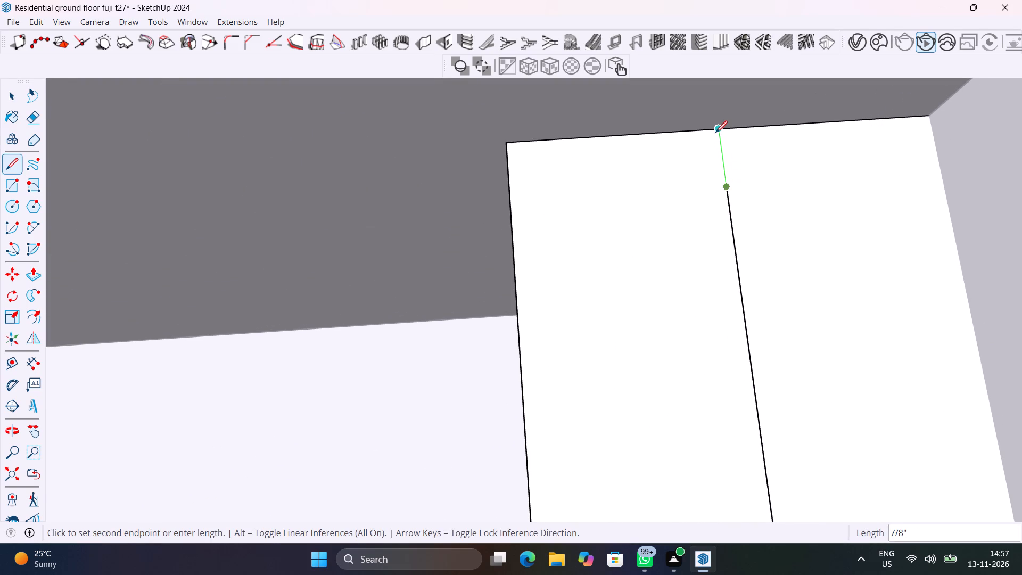
{"action": "left_click", "coordinate": [715, 133]}
{"action": "key", "text": "space"}
{"action": "scroll", "coordinate": [787, 200], "scroll_direction": "down", "scroll_amount": 7}
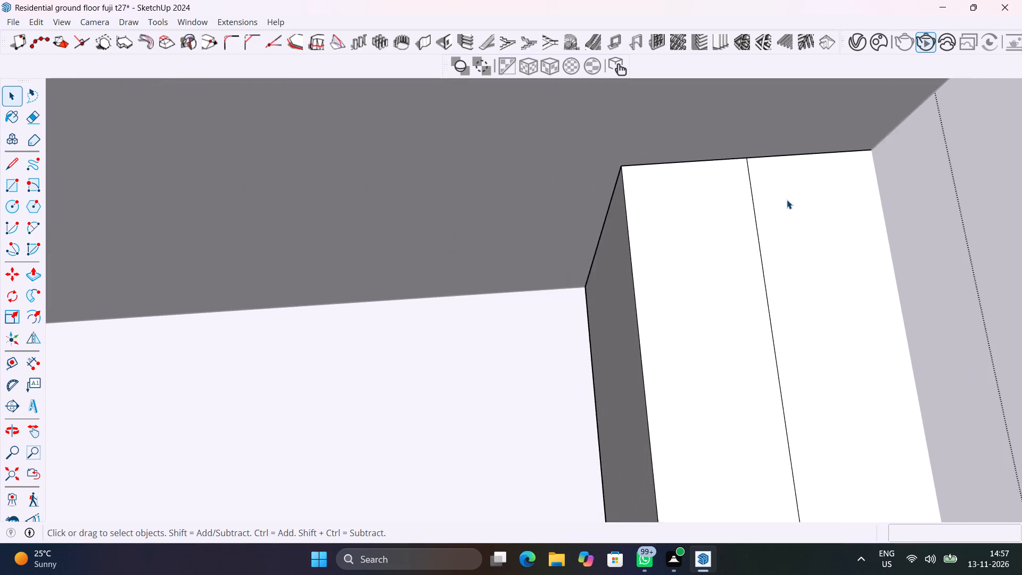
{"action": "scroll", "coordinate": [787, 200], "scroll_direction": "down", "scroll_amount": 20}
{"action": "scroll", "coordinate": [787, 200], "scroll_direction": "down", "scroll_amount": 19}
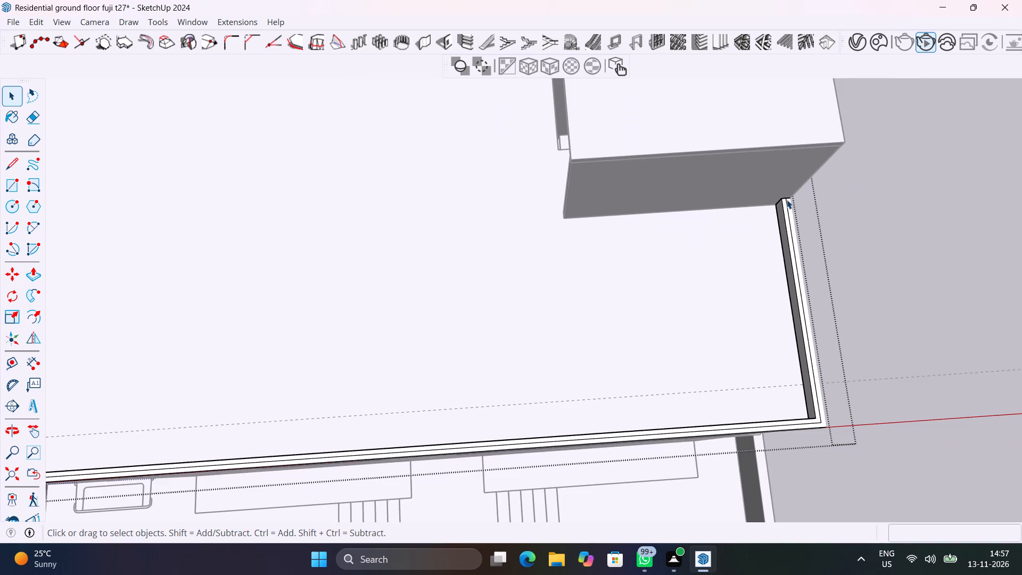
{"action": "scroll", "coordinate": [787, 200], "scroll_direction": "down", "scroll_amount": 13}
{"action": "left_click", "coordinate": [337, 309]}
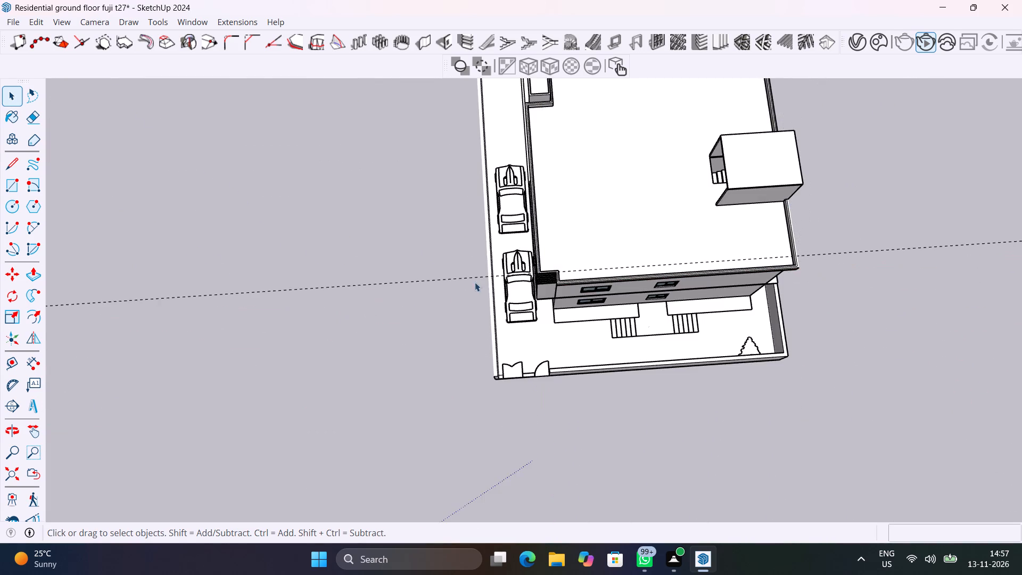
Examine the parapet top's centre lines and corners around the roof recess and along the facade above the cars.
{"action": "middle_click_drag", "start_coordinate": [490, 272], "coordinate": [890, 137]}
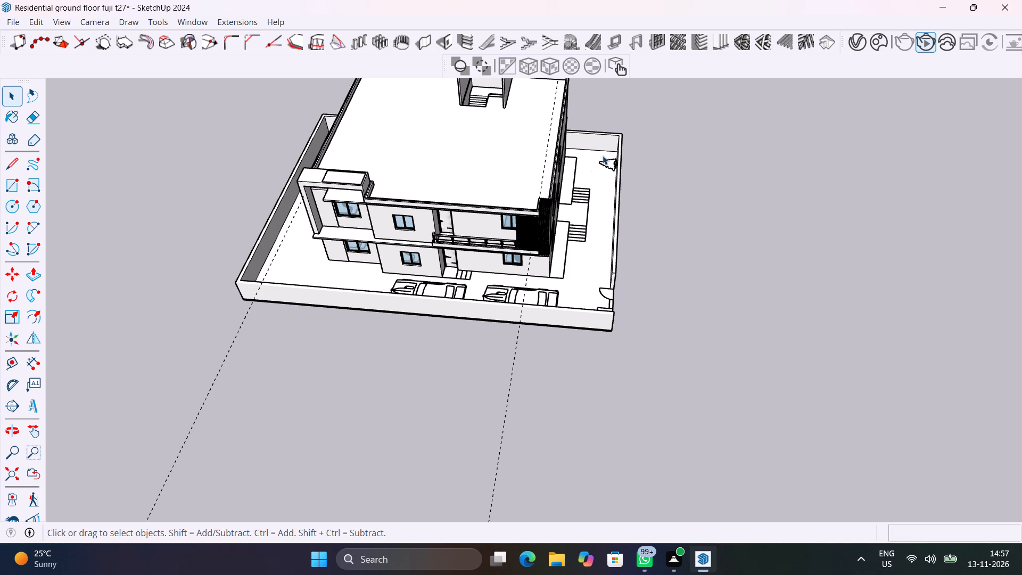
{"action": "scroll", "coordinate": [356, 170], "scroll_direction": "up", "scroll_amount": 20}
{"action": "scroll", "coordinate": [356, 170], "scroll_direction": "up", "scroll_amount": 3}
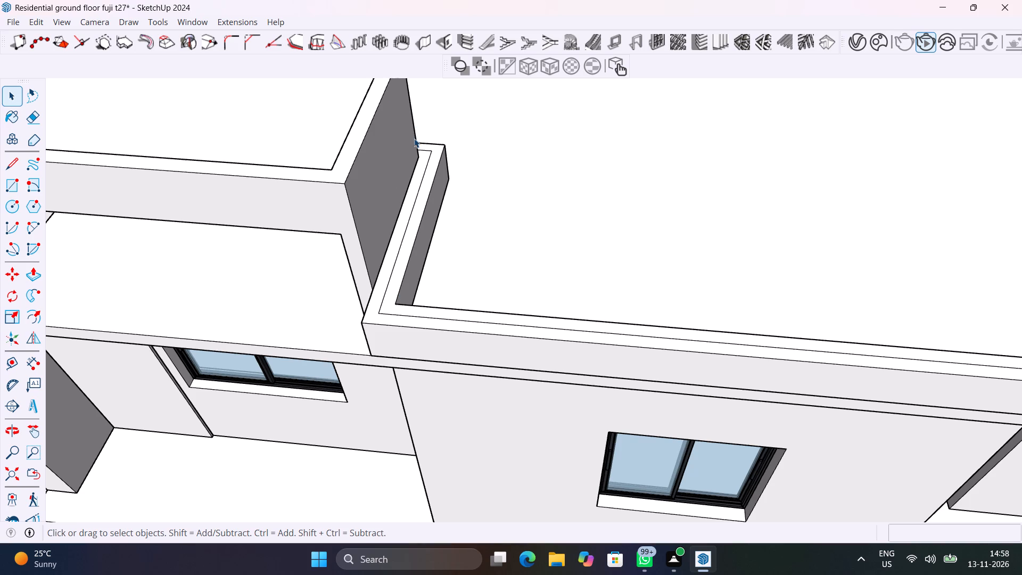
{"action": "scroll", "coordinate": [439, 163], "scroll_direction": "up", "scroll_amount": 4}
{"action": "middle_click_drag", "start_coordinate": [424, 153], "coordinate": [0, 163]}
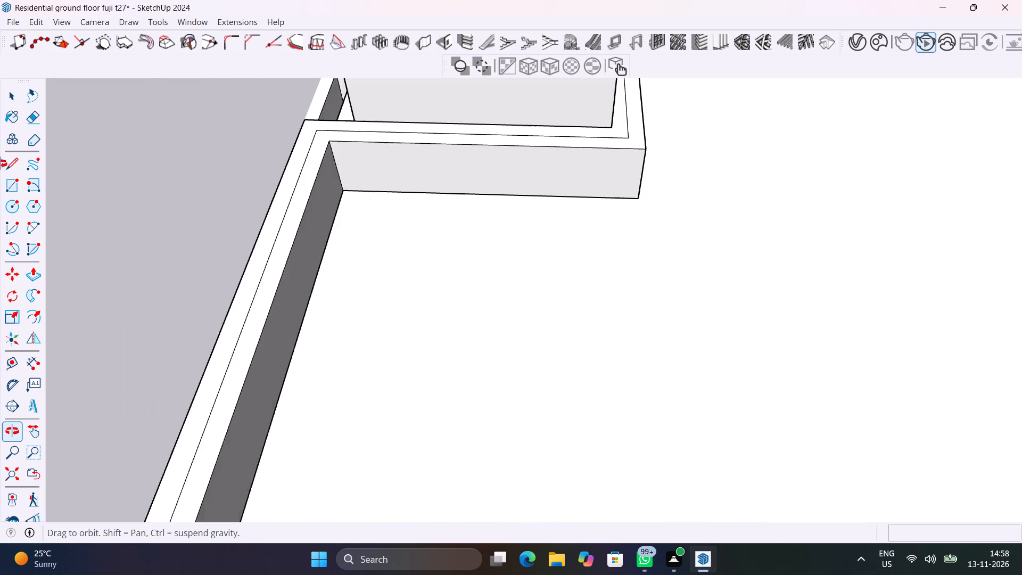
{"action": "middle_click_drag", "start_coordinate": [0, 163], "coordinate": [0, 150]}
{"action": "scroll", "coordinate": [801, 134], "scroll_direction": "down", "scroll_amount": 5}
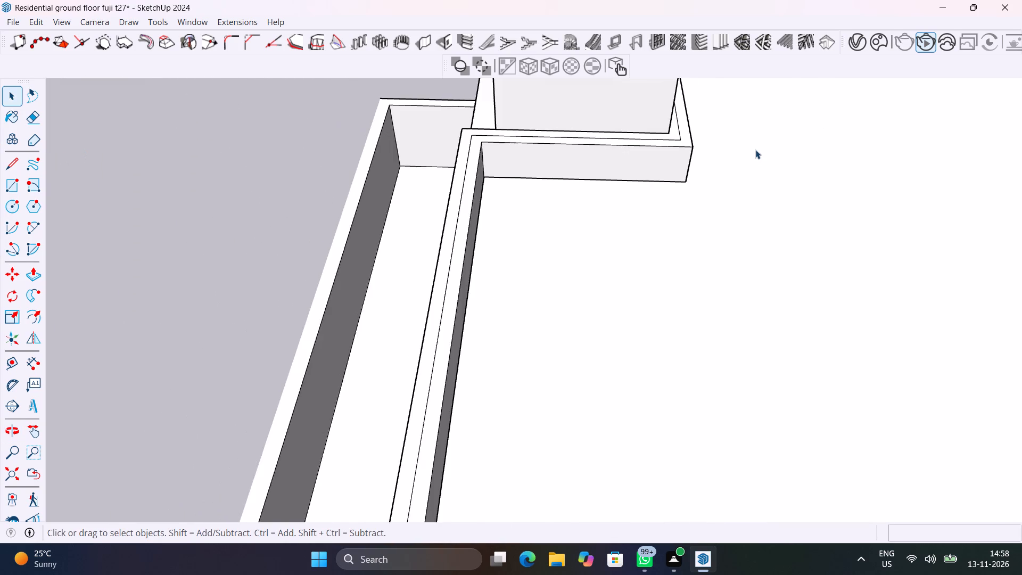
{"action": "scroll", "coordinate": [755, 150], "scroll_direction": "down", "scroll_amount": 4}
{"action": "middle_click_drag", "start_coordinate": [759, 151], "coordinate": [565, 287]}
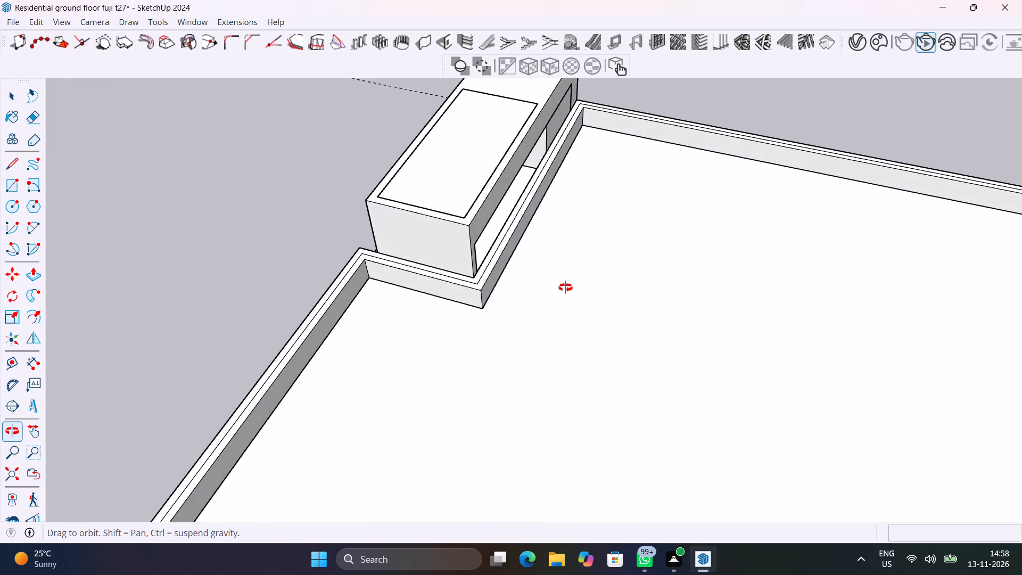
{"action": "middle_click_drag", "start_coordinate": [565, 287], "coordinate": [452, 228]}
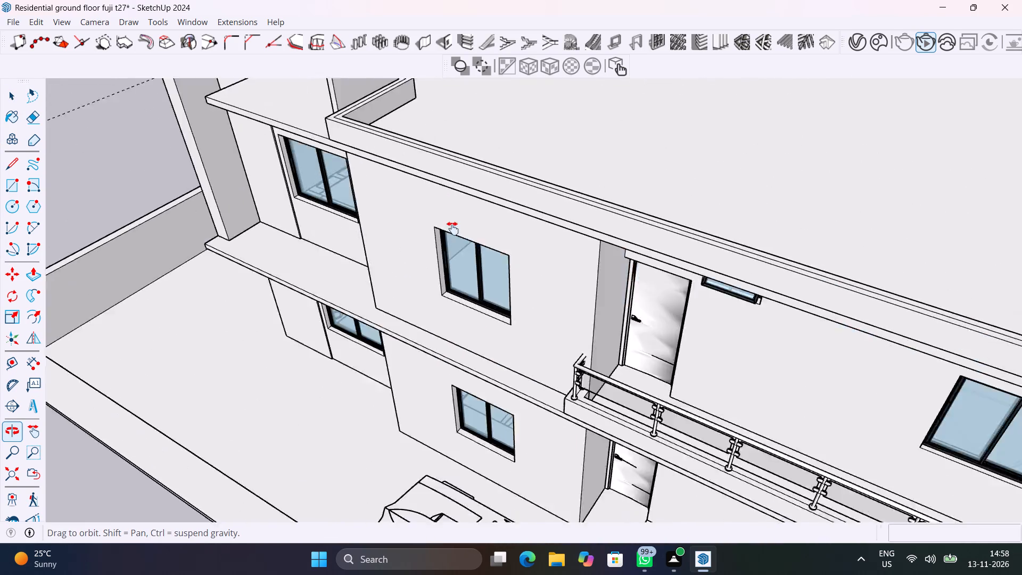
{"action": "middle_click_drag", "start_coordinate": [452, 228], "coordinate": [585, 297]}
{"action": "scroll", "coordinate": [530, 158], "scroll_direction": "down", "scroll_amount": 12}
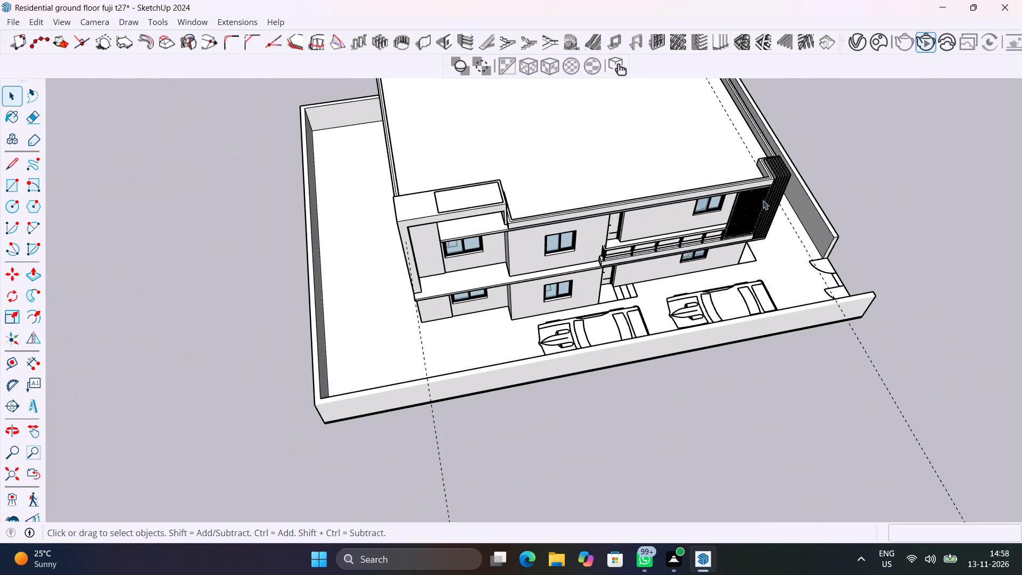
{"action": "scroll", "coordinate": [791, 153], "scroll_direction": "up", "scroll_amount": 7}
Save the house model.
{"action": "key", "text": "ctrl+s"}
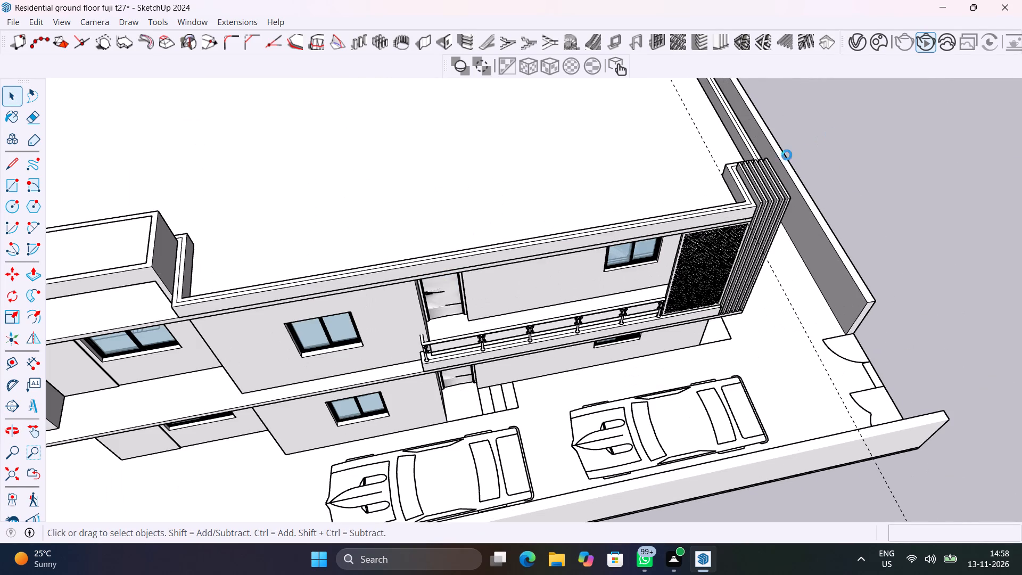
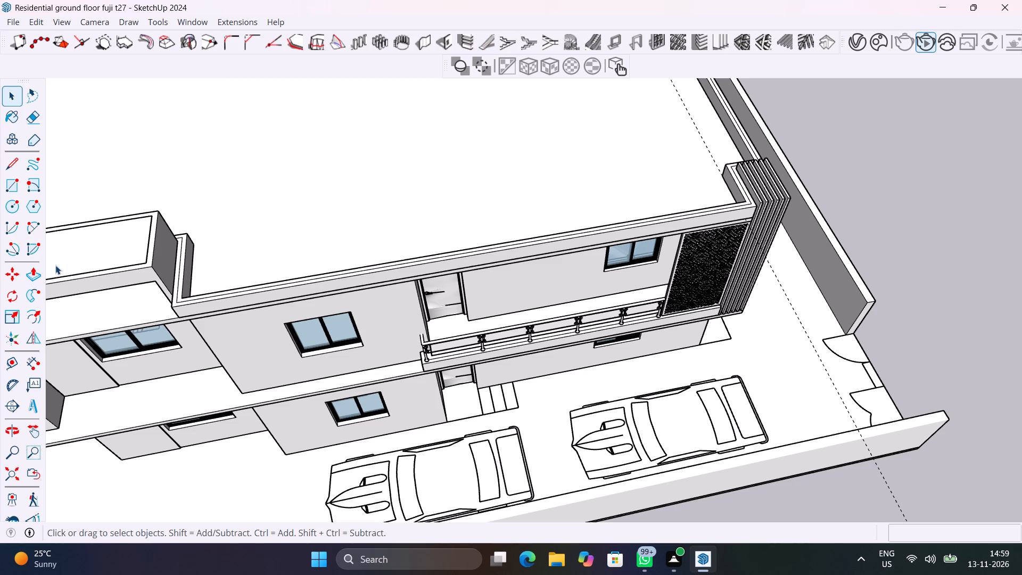
Examine the roof parapet's top centre lines around all sides of the house, including the rear stair block and the front roof recess.
{"action": "scroll", "coordinate": [55, 265], "scroll_direction": "down", "scroll_amount": 5}
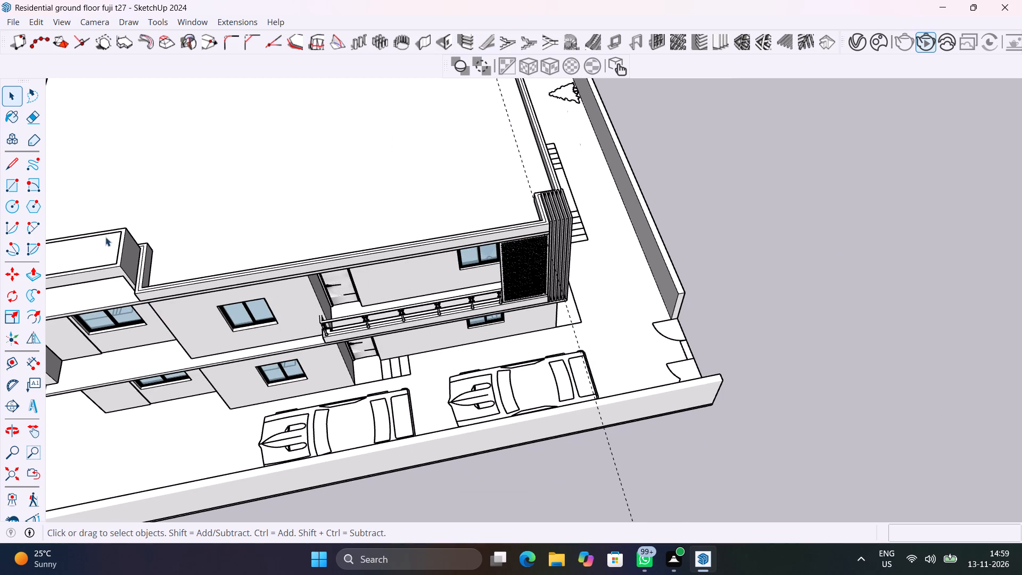
{"action": "middle_click_drag", "start_coordinate": [108, 234], "coordinate": [790, 347]}
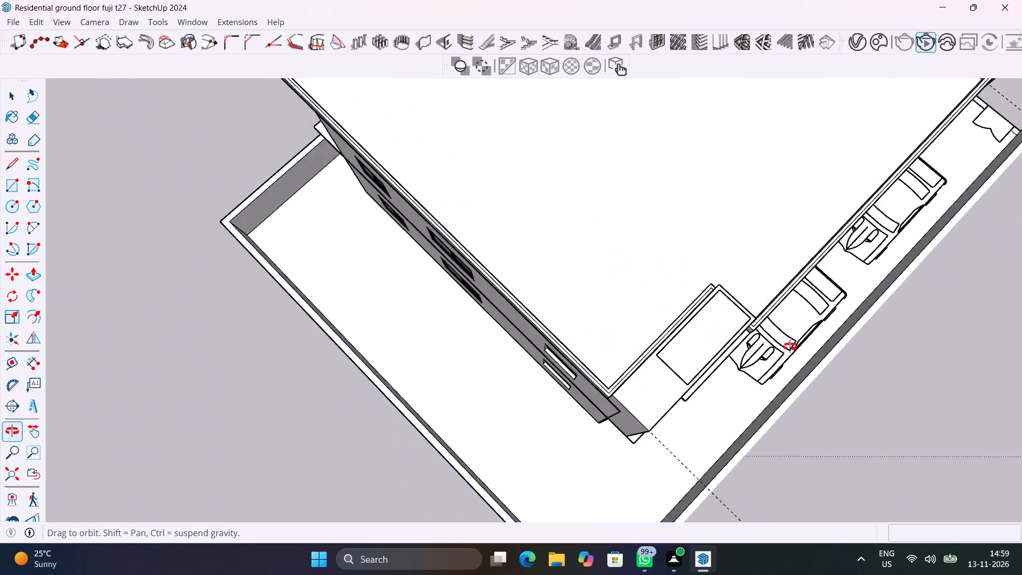
{"action": "middle_click_drag", "start_coordinate": [790, 347], "coordinate": [850, 350]}
{"action": "scroll", "coordinate": [237, 149], "scroll_direction": "up", "scroll_amount": 5}
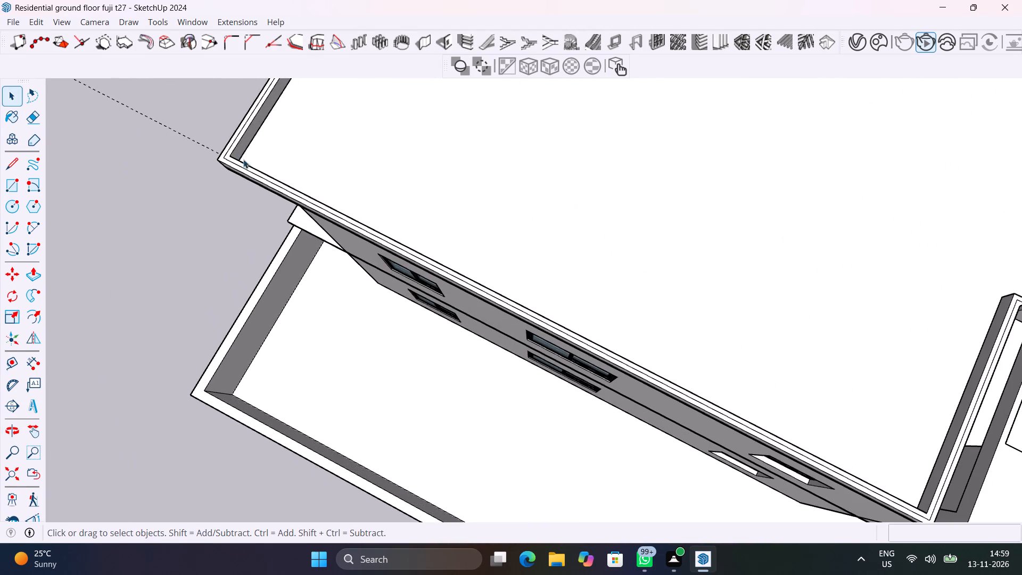
{"action": "middle_click_drag", "start_coordinate": [288, 165], "coordinate": [738, 418], "text": "shift"}
{"action": "middle_click_drag", "start_coordinate": [413, 163], "coordinate": [784, 191], "text": "shift"}
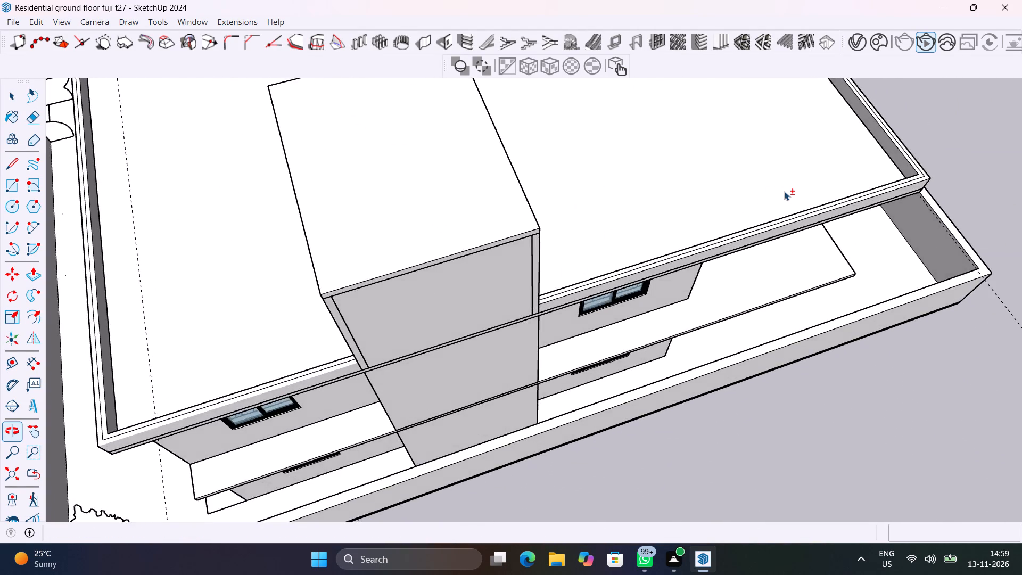
{"action": "scroll", "coordinate": [784, 191], "scroll_direction": "down", "scroll_amount": 7}
{"action": "middle_click_drag", "start_coordinate": [515, 190], "coordinate": [492, 429], "text": "shift"}
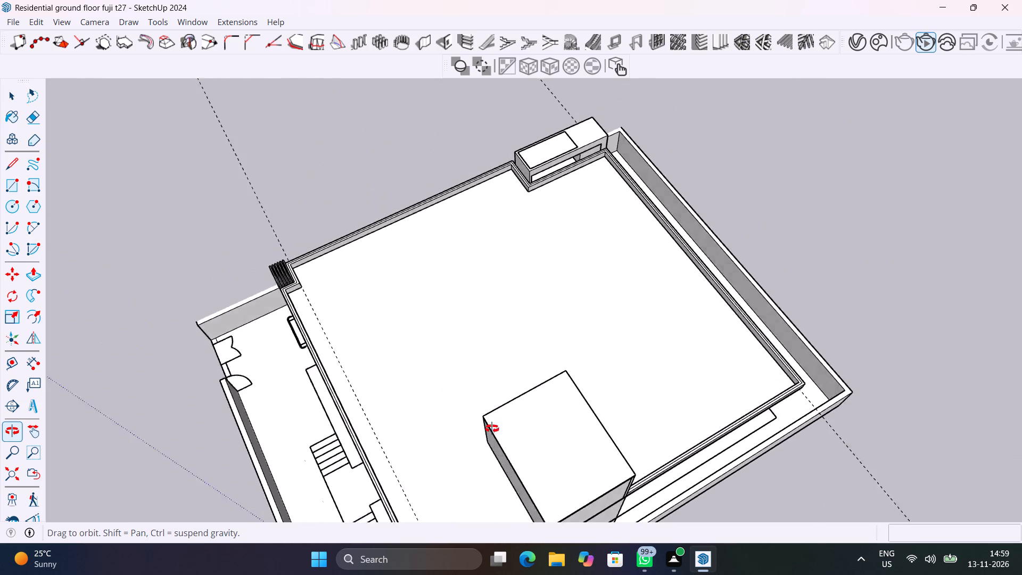
{"action": "middle_click_drag", "start_coordinate": [492, 429], "coordinate": [723, 292], "text": "shift"}
{"action": "middle_click_drag", "start_coordinate": [567, 336], "coordinate": [921, 351]}
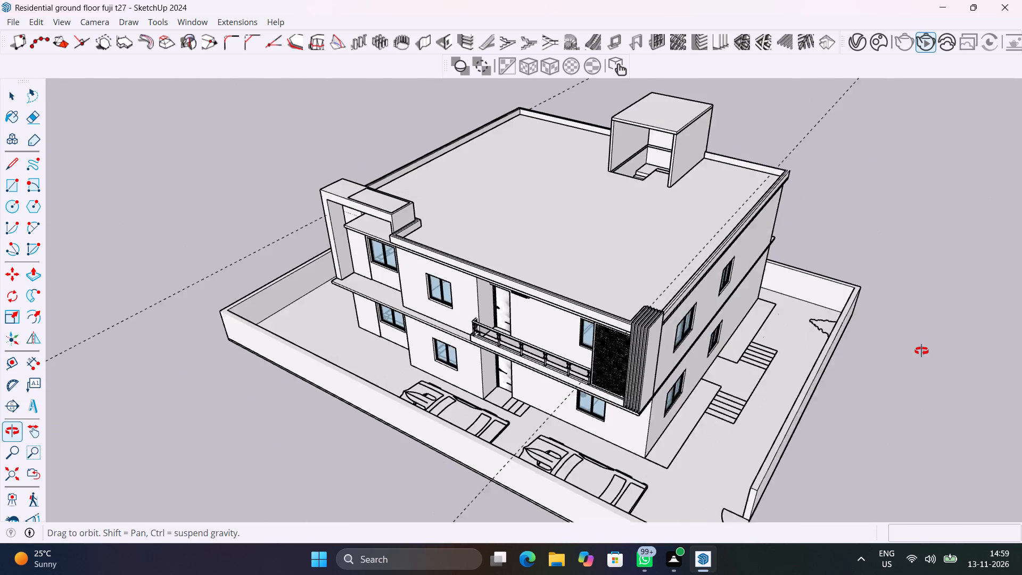
{"action": "middle_click_drag", "start_coordinate": [921, 351], "coordinate": [925, 351]}
{"action": "scroll", "coordinate": [402, 233], "scroll_direction": "up", "scroll_amount": 20}
{"action": "scroll", "coordinate": [402, 233], "scroll_direction": "up", "scroll_amount": 4}
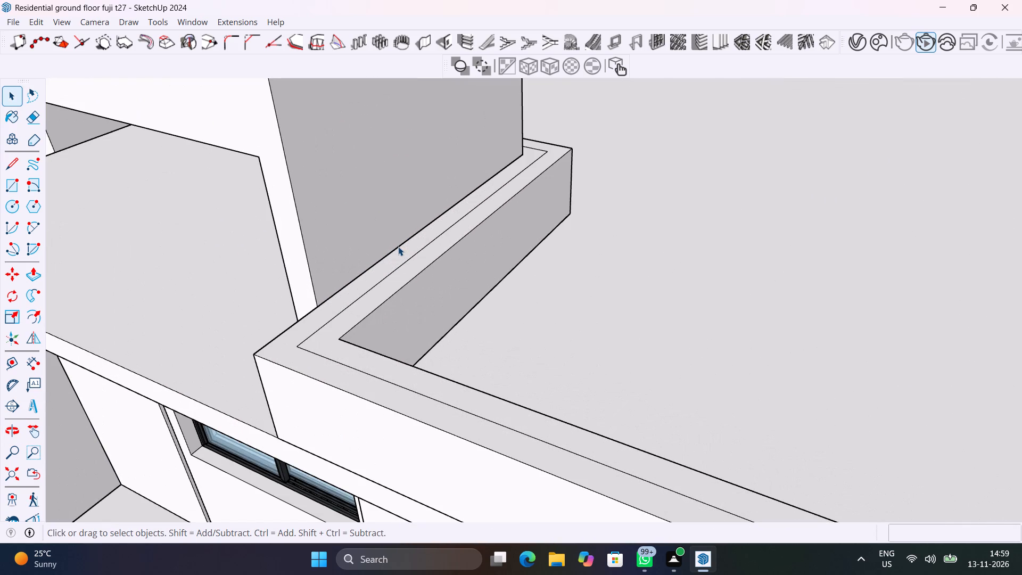
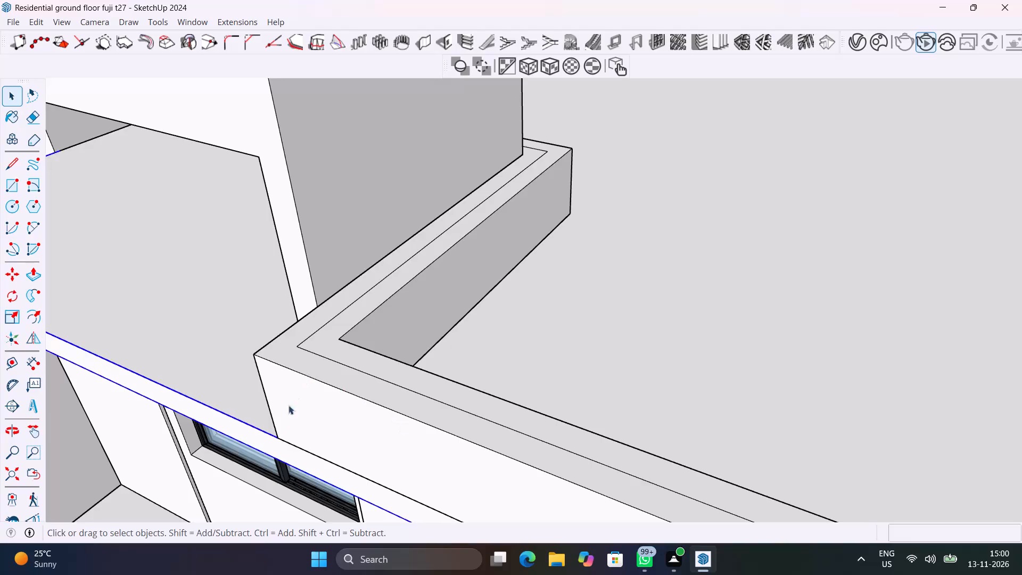
Examine the roof parapet, the front frame with its recess, and the front balcony side from above and from street level.
{"action": "scroll", "coordinate": [277, 424], "scroll_direction": "down", "scroll_amount": 5}
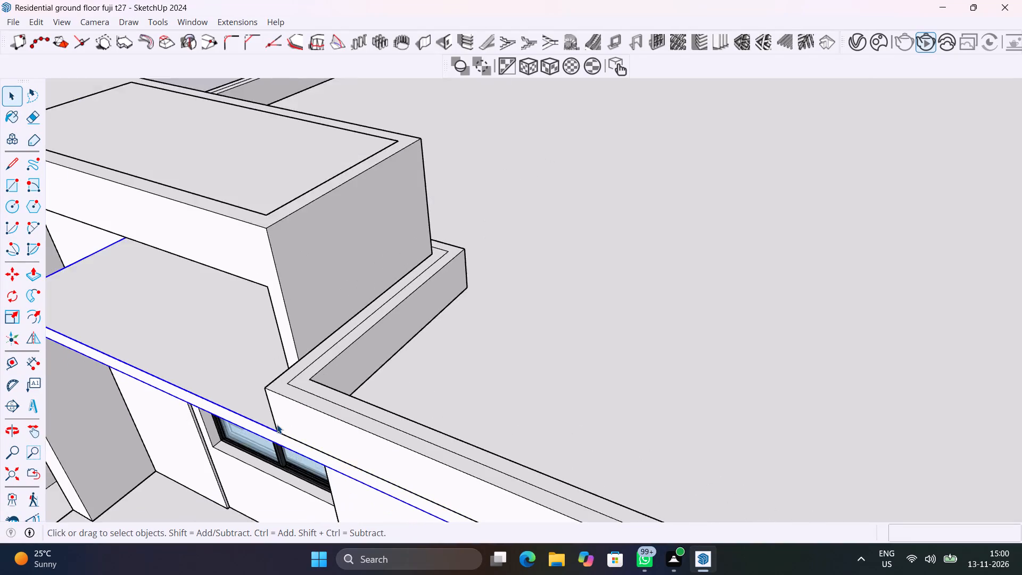
{"action": "scroll", "coordinate": [277, 424], "scroll_direction": "down", "scroll_amount": 16}
{"action": "left_click", "coordinate": [237, 187]}
{"action": "scroll", "coordinate": [271, 410], "scroll_direction": "up", "scroll_amount": 2}
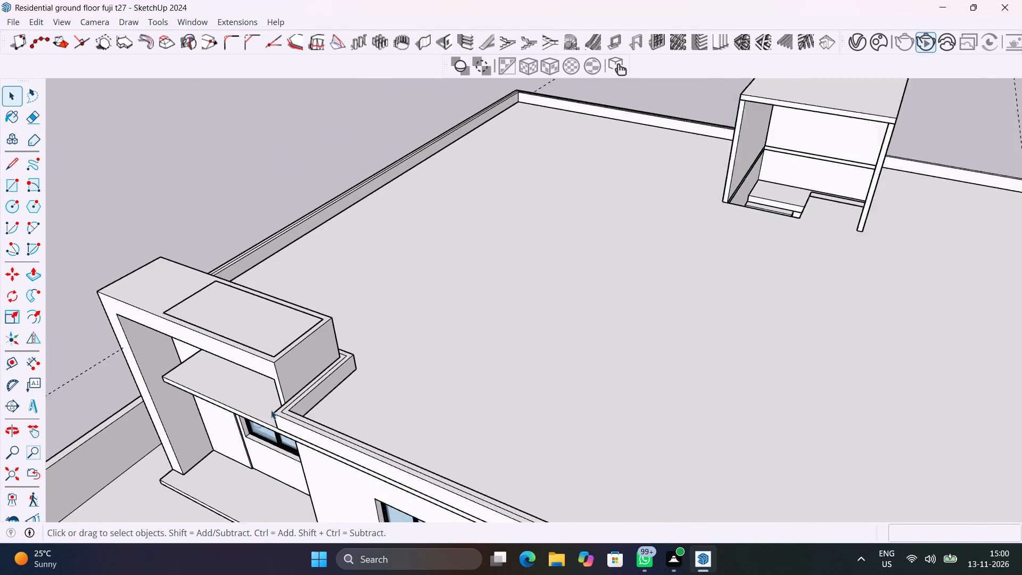
{"action": "scroll", "coordinate": [271, 410], "scroll_direction": "up", "scroll_amount": 8}
{"action": "middle_click_drag", "start_coordinate": [279, 412], "coordinate": [349, 311]}
{"action": "scroll", "coordinate": [349, 310], "scroll_direction": "down", "scroll_amount": 19}
{"action": "middle_click_drag", "start_coordinate": [414, 359], "coordinate": [390, 332], "text": "shift"}
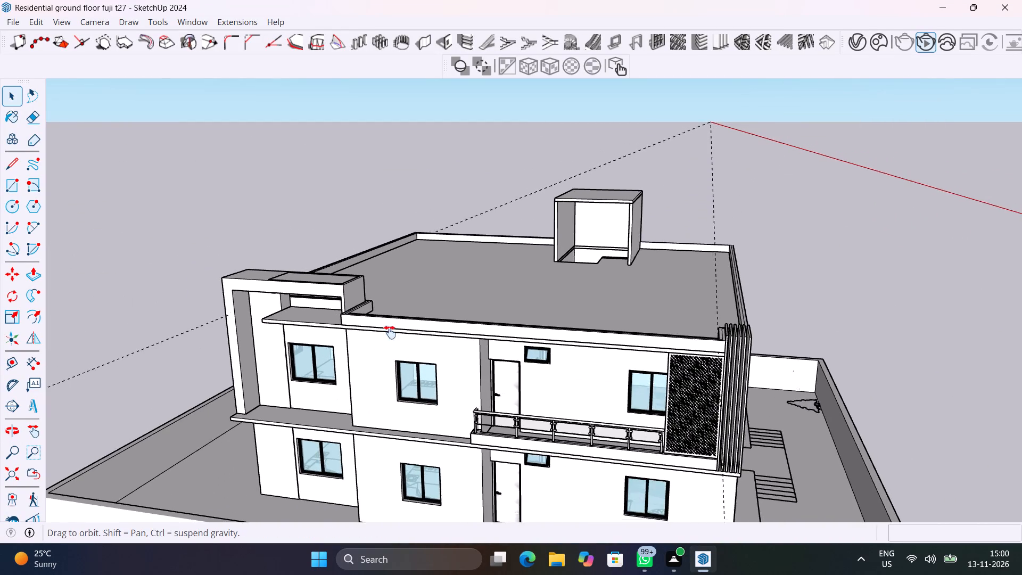
{"action": "middle_click_drag", "start_coordinate": [390, 332], "coordinate": [455, 192], "text": "shift"}
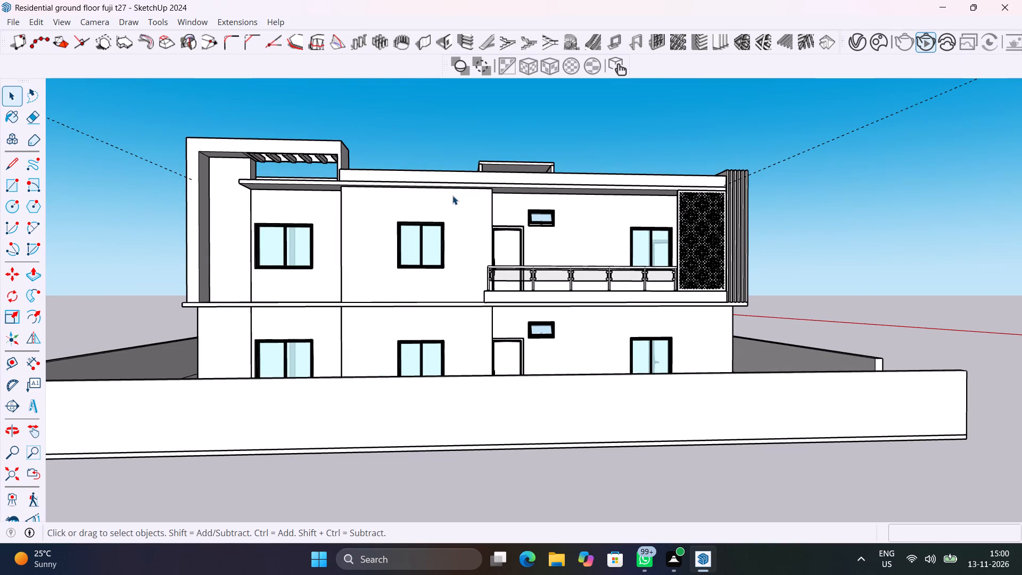
{"action": "scroll", "coordinate": [460, 106], "scroll_direction": "up", "scroll_amount": 1}
{"action": "scroll", "coordinate": [367, 203], "scroll_direction": "up", "scroll_amount": 5}
{"action": "middle_click_drag", "start_coordinate": [399, 224], "coordinate": [477, 203], "text": "shift"}
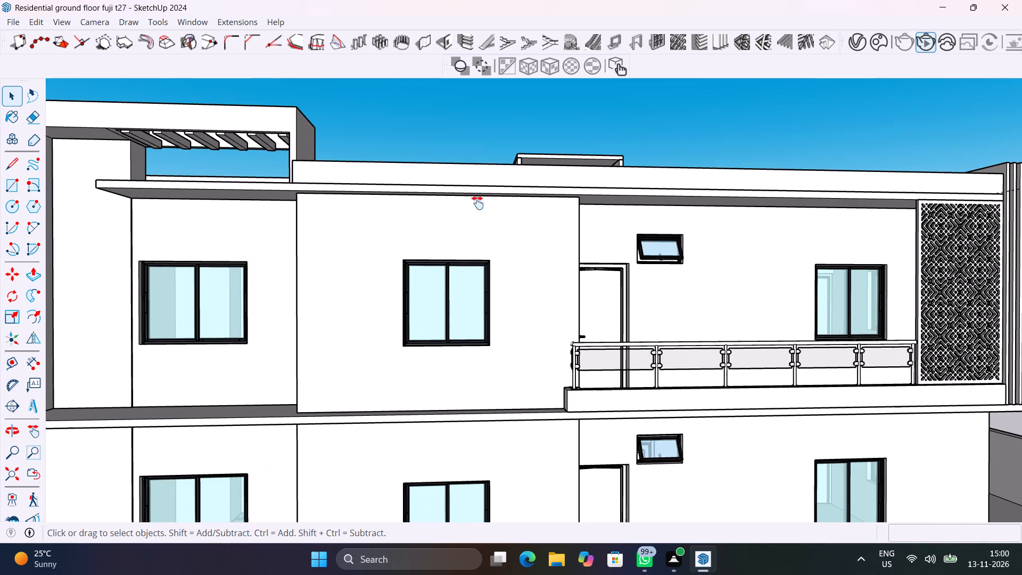
{"action": "middle_click_drag", "start_coordinate": [477, 203], "coordinate": [594, 308], "text": "shift"}
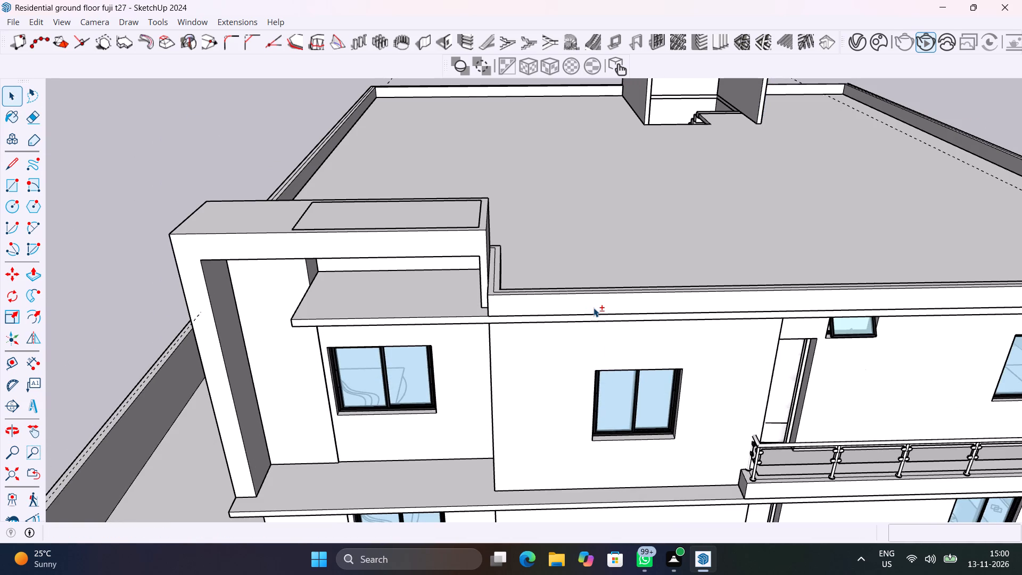
{"action": "scroll", "coordinate": [484, 307], "scroll_direction": "up", "scroll_amount": 8}
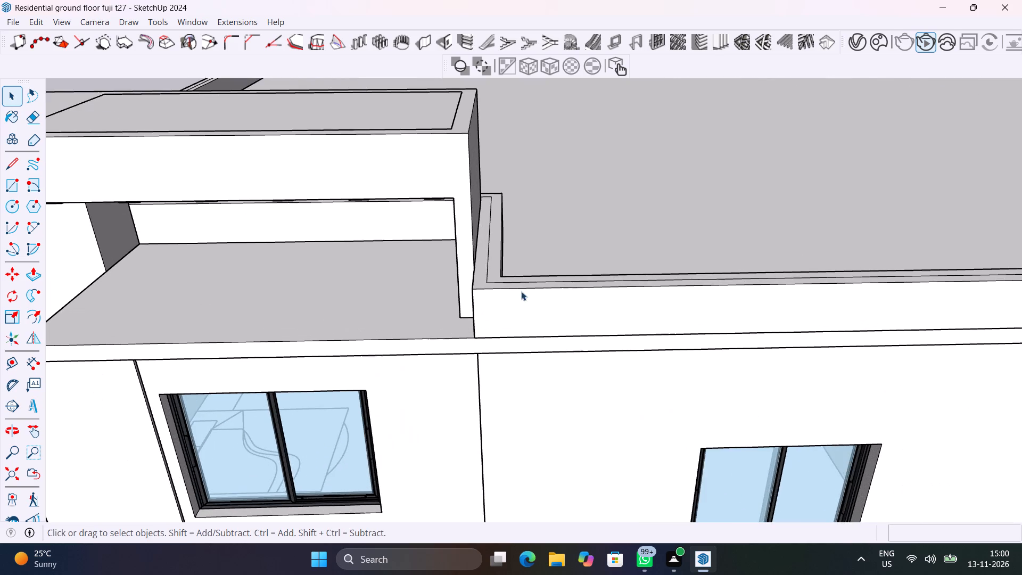
{"action": "middle_click_drag", "start_coordinate": [524, 301], "coordinate": [424, 397]}
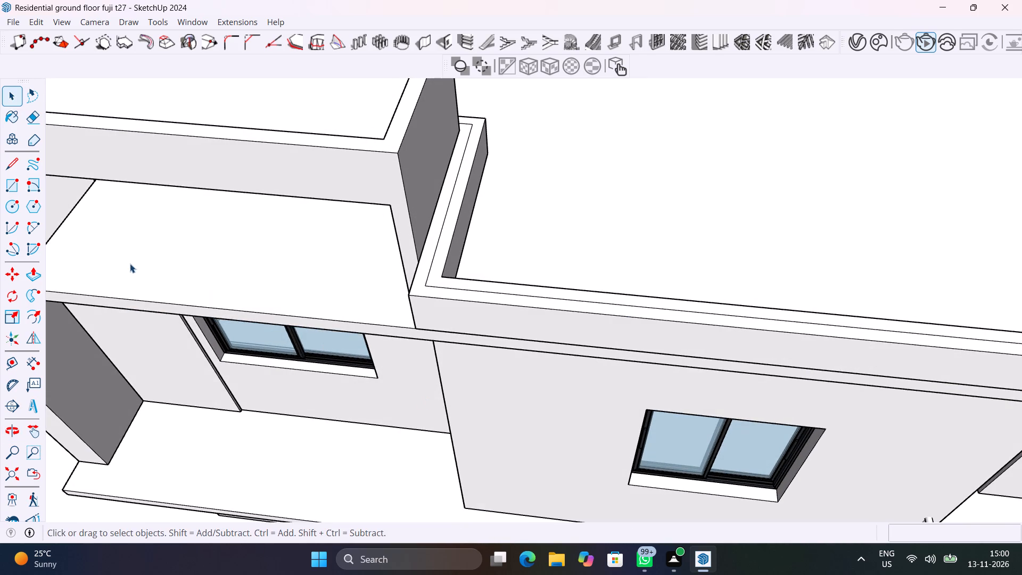
{"action": "scroll", "coordinate": [94, 301], "scroll_direction": "down", "scroll_amount": 9}
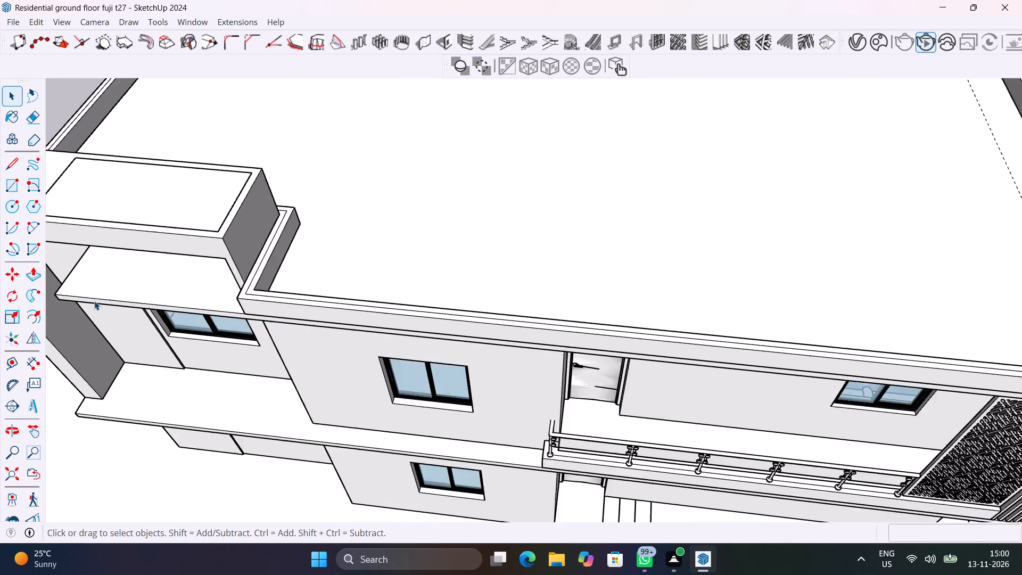
{"action": "scroll", "coordinate": [94, 301], "scroll_direction": "down", "scroll_amount": 8}
{"action": "middle_click_drag", "start_coordinate": [534, 315], "coordinate": [557, 363], "text": "shift"}
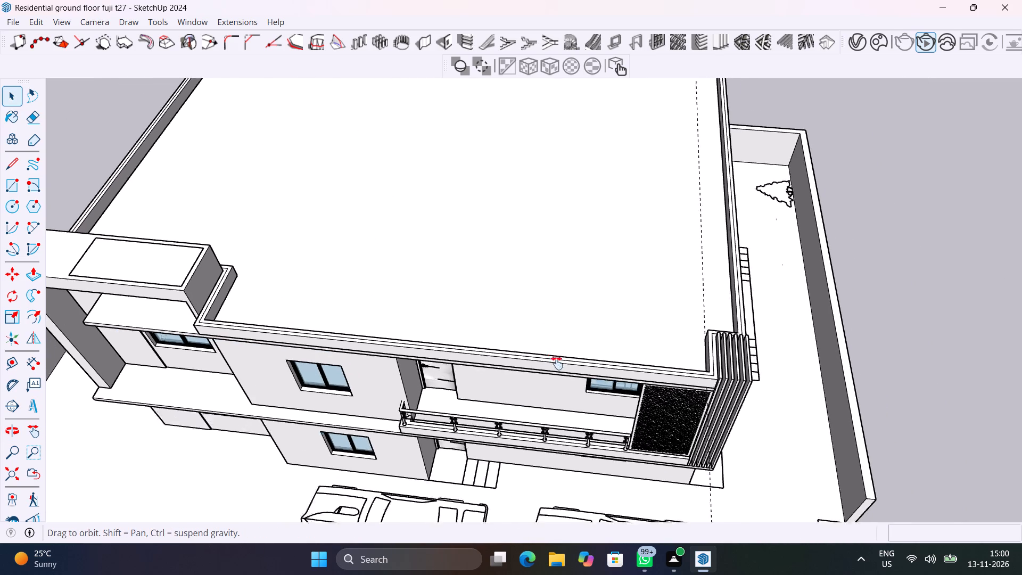
{"action": "middle_click_drag", "start_coordinate": [557, 363], "coordinate": [475, 473], "text": "shift"}
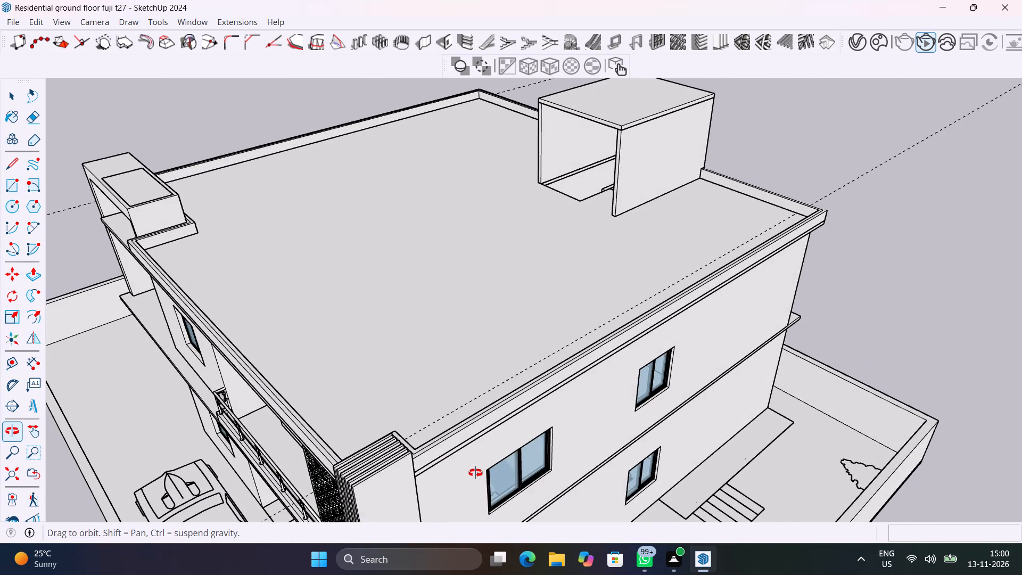
{"action": "middle_click_drag", "start_coordinate": [475, 473], "coordinate": [698, 486], "text": "shift"}
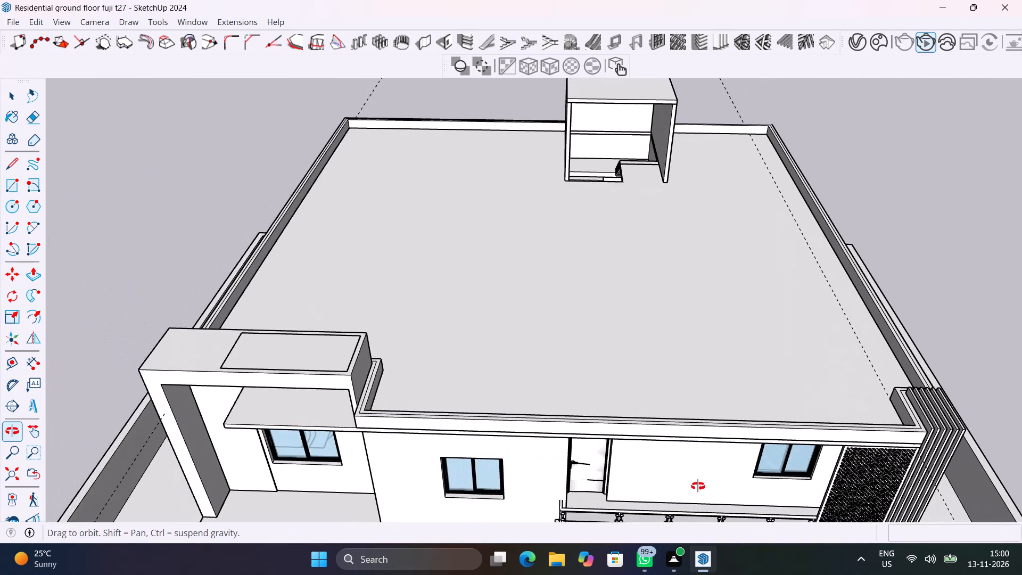
{"action": "middle_click_drag", "start_coordinate": [698, 486], "coordinate": [737, 482], "text": "shift"}
Start a Type C MajRail railing, 25" high with zero offsets, with its first pole at the centre-line corner between side parapet and front recess.
{"action": "middle_click_drag", "start_coordinate": [261, 324], "coordinate": [288, 292], "text": "shift"}
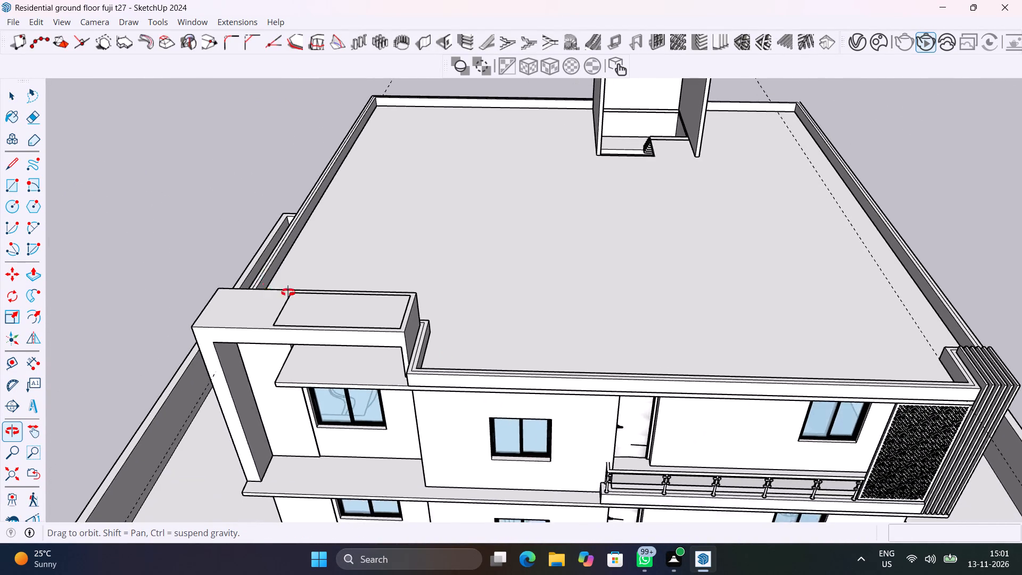
{"action": "middle_click_drag", "start_coordinate": [288, 292], "coordinate": [789, 381], "text": "shift"}
{"action": "scroll", "coordinate": [859, 330], "scroll_direction": "up", "scroll_amount": 9}
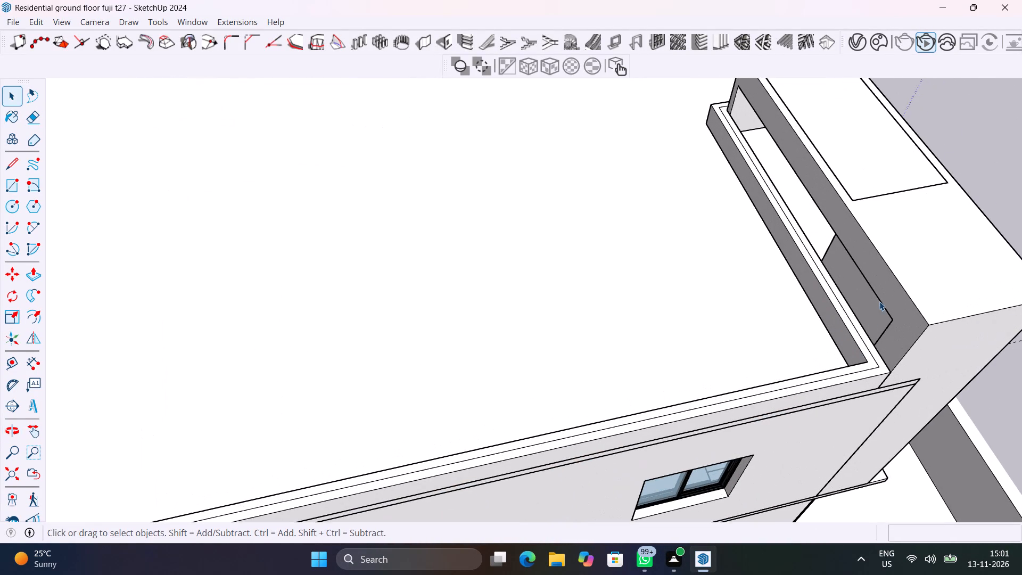
{"action": "middle_click_drag", "start_coordinate": [697, 244], "coordinate": [559, 216], "text": "shift"}
{"action": "scroll", "coordinate": [558, 216], "scroll_direction": "up", "scroll_amount": 1}
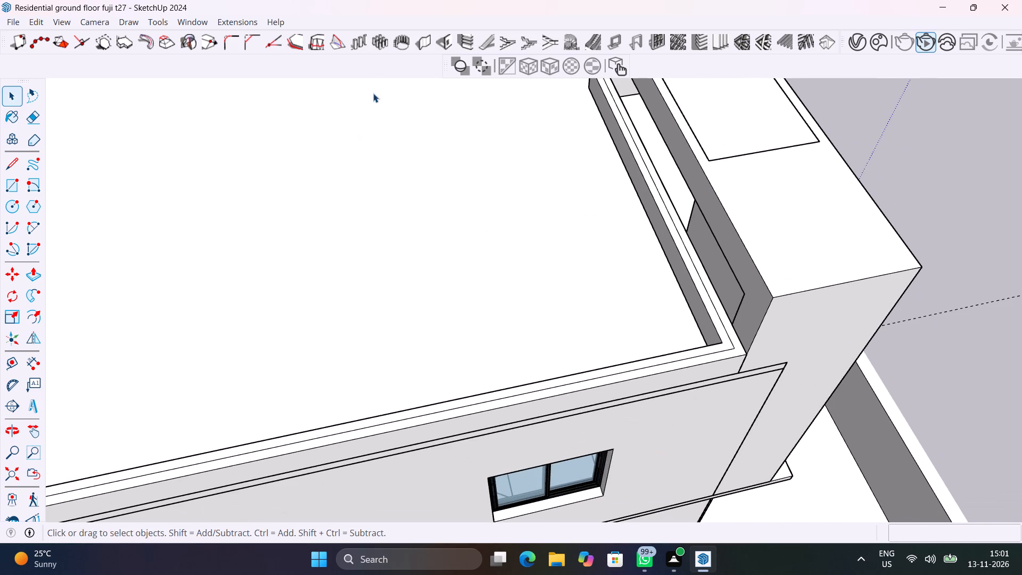
{"action": "left_click", "coordinate": [233, 26]}
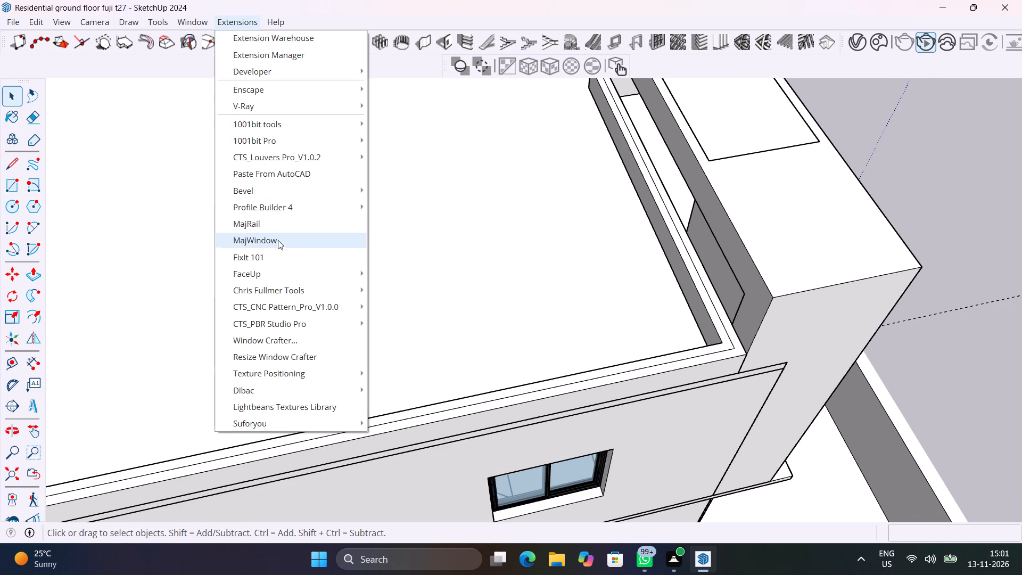
{"action": "left_click", "coordinate": [277, 223]}
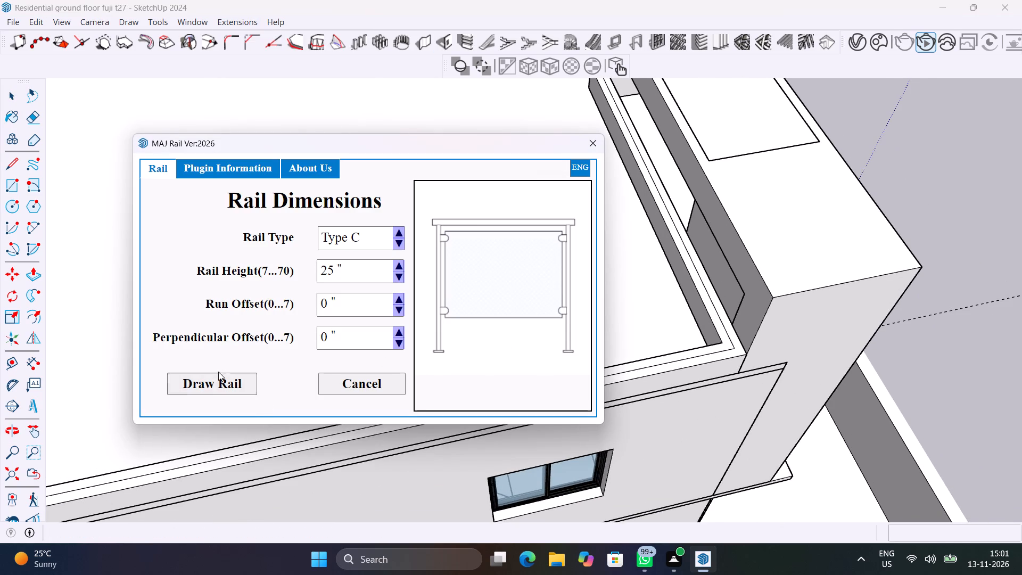
{"action": "left_click", "coordinate": [219, 379]}
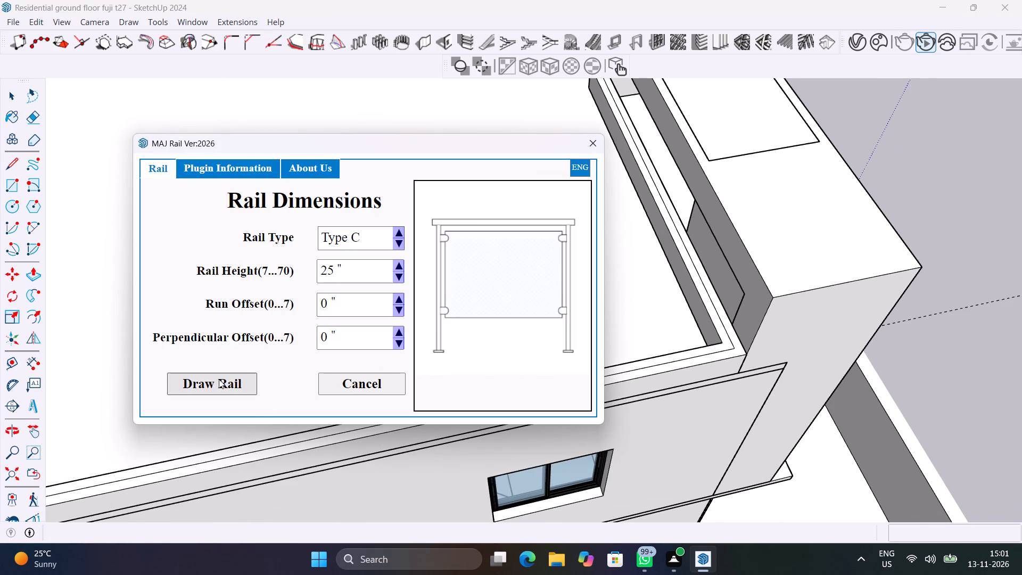
{"action": "left_click", "coordinate": [219, 379]}
{"action": "double_click", "coordinate": [214, 382]}
{"action": "left_click", "coordinate": [233, 381]}
{"action": "left_click", "coordinate": [595, 144]}
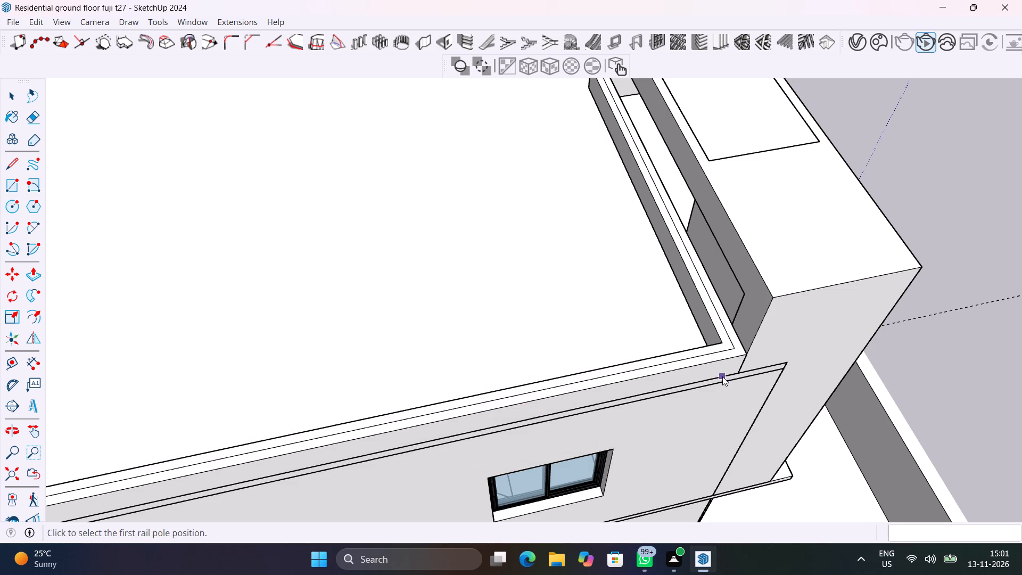
{"action": "scroll", "coordinate": [732, 350], "scroll_direction": "up", "scroll_amount": 6}
{"action": "left_click", "coordinate": [733, 347]}
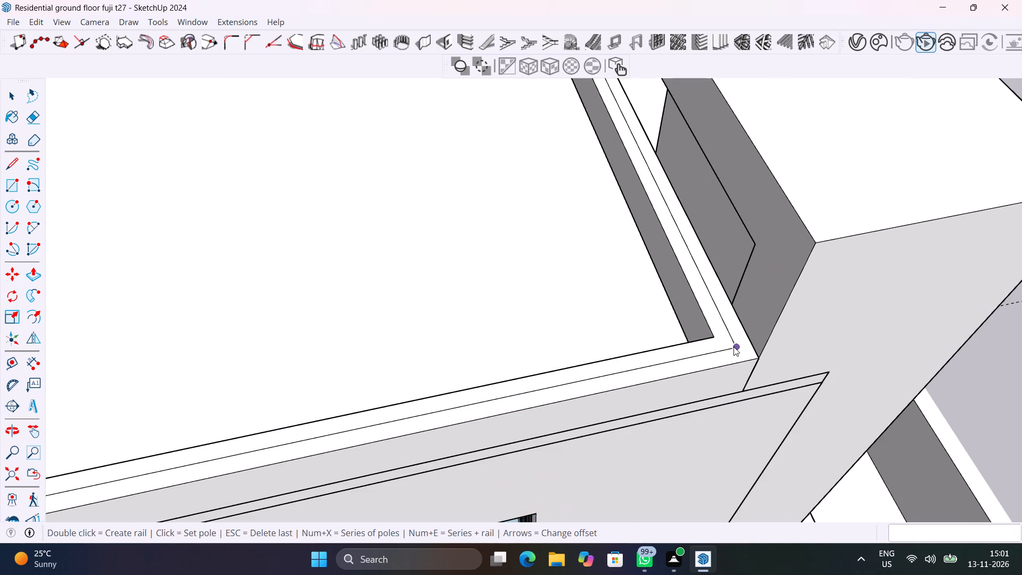
Set four more rail poles along the recess's long parapet centre line, about 3' to 3'4" apart, ending at its inner corner.
{"action": "scroll", "coordinate": [693, 221], "scroll_direction": "down", "scroll_amount": 7}
{"action": "middle_click_drag", "start_coordinate": [682, 269], "coordinate": [680, 330], "text": "shift"}
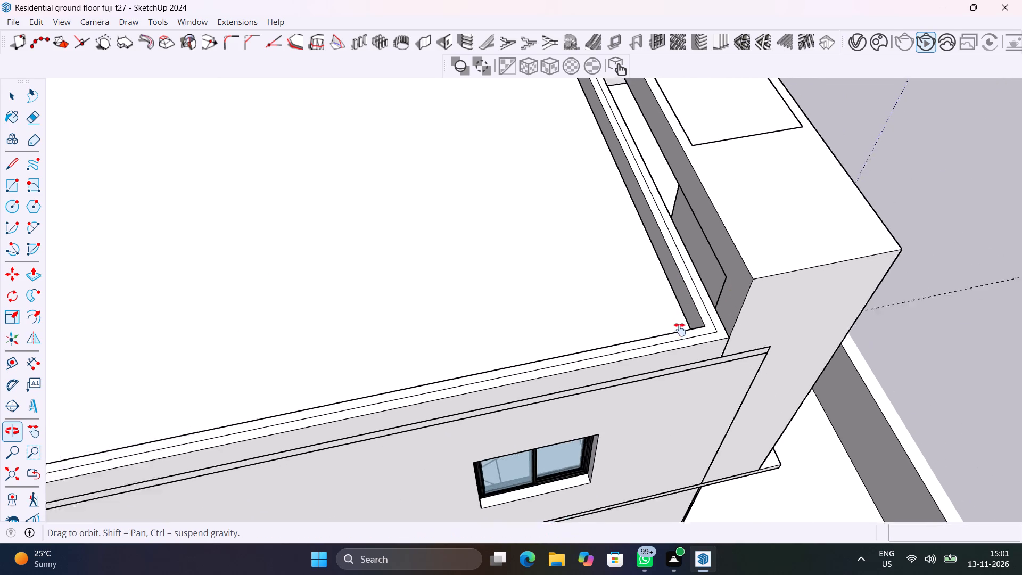
{"action": "middle_click_drag", "start_coordinate": [680, 330], "coordinate": [1011, 458], "text": "shift"}
{"action": "scroll", "coordinate": [640, 200], "scroll_direction": "up", "scroll_amount": 5}
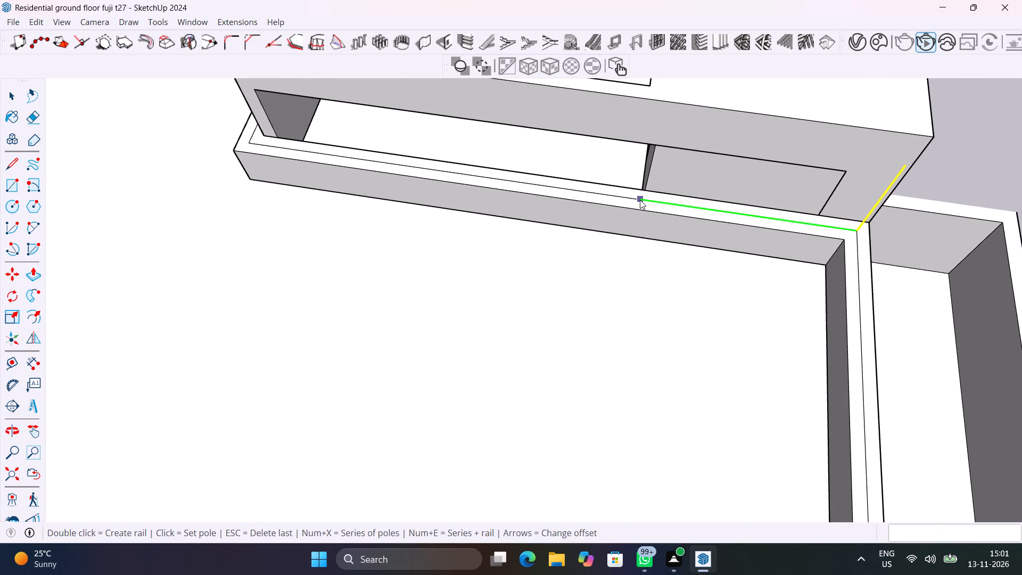
{"action": "left_click", "coordinate": [695, 203]}
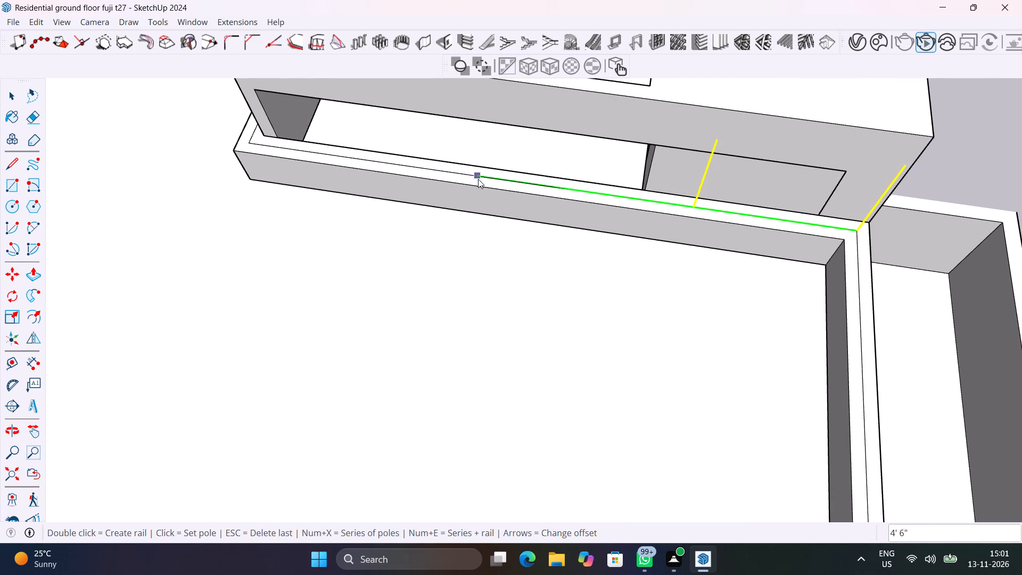
{"action": "left_click", "coordinate": [532, 183]}
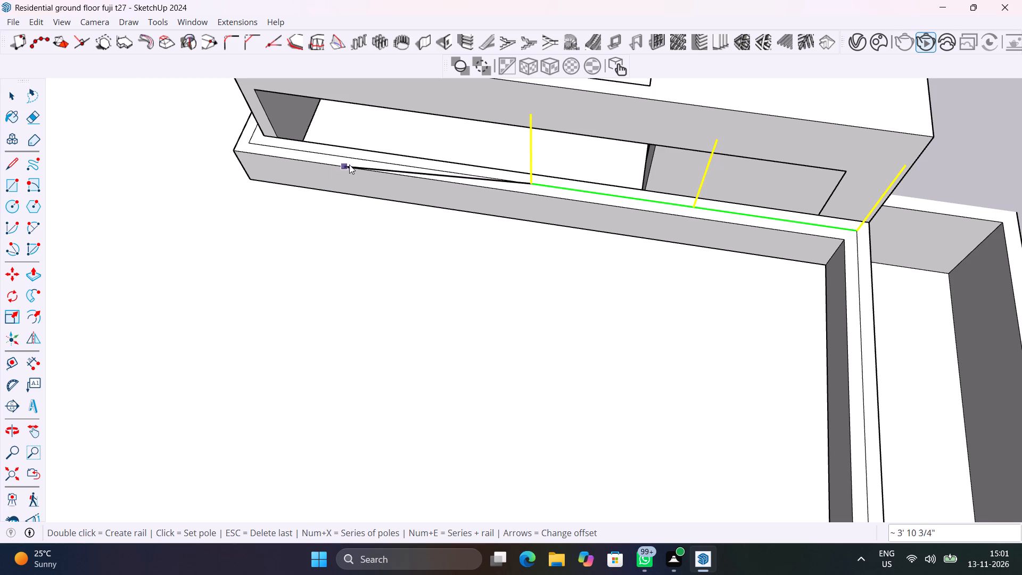
{"action": "left_click", "coordinate": [383, 162]}
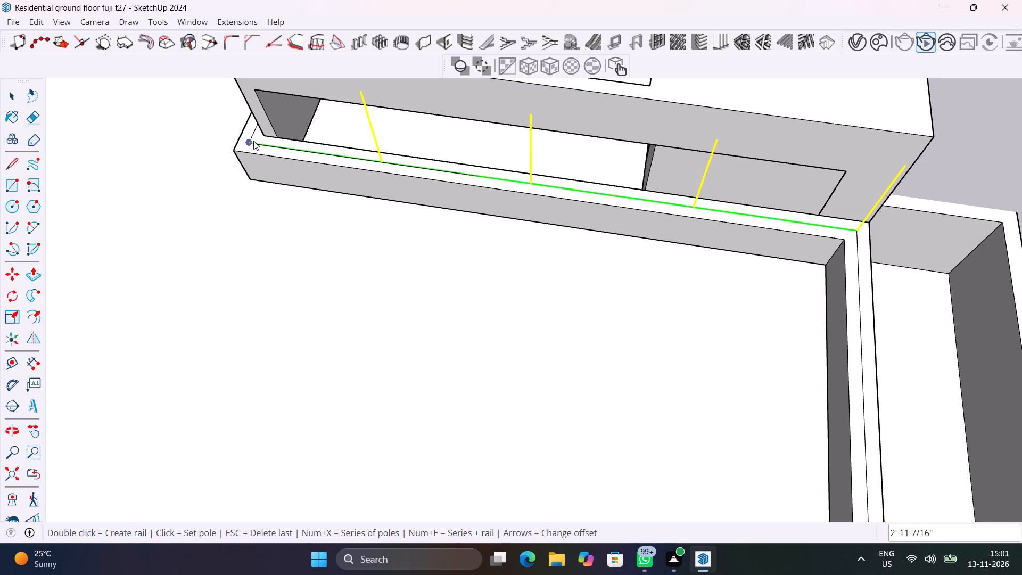
{"action": "left_click", "coordinate": [253, 141]}
Continue the rail along the recess's short side with one pole about midway, about 2'4" along, and one at the front parapet corner.
{"action": "middle_click_drag", "start_coordinate": [253, 141], "coordinate": [603, 280]}
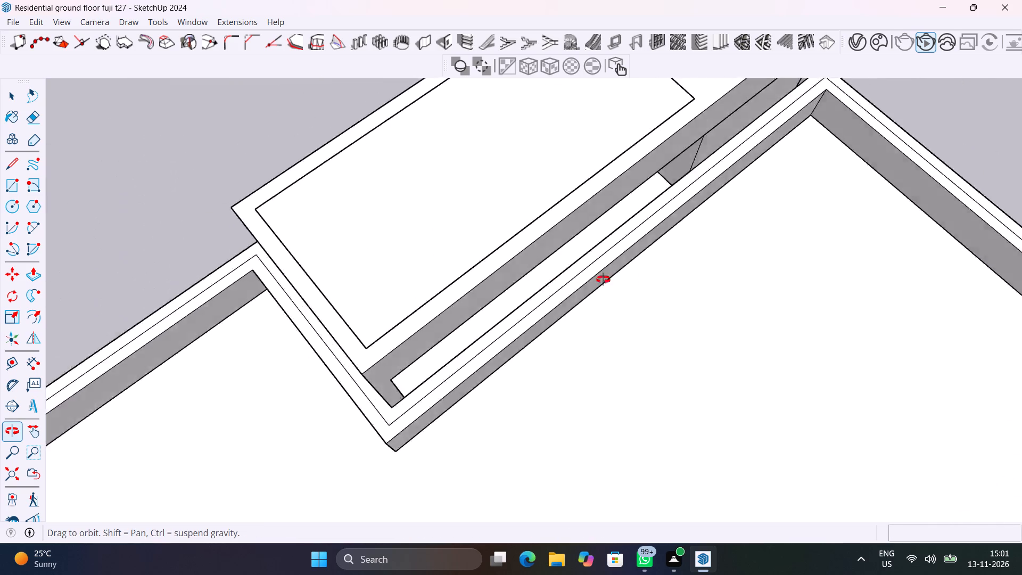
{"action": "middle_click_drag", "start_coordinate": [603, 280], "coordinate": [837, 146]}
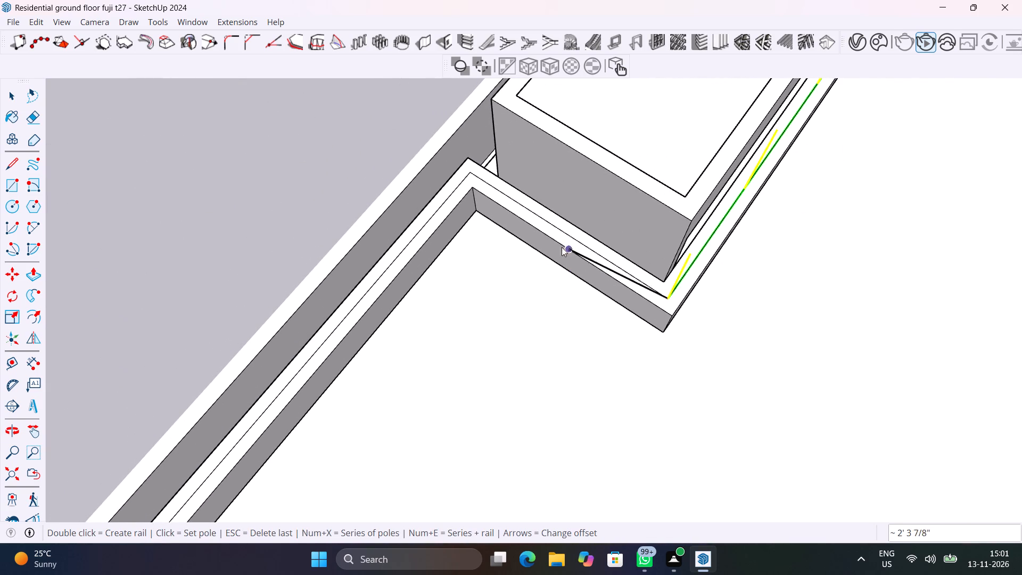
{"action": "left_click", "coordinate": [566, 238]}
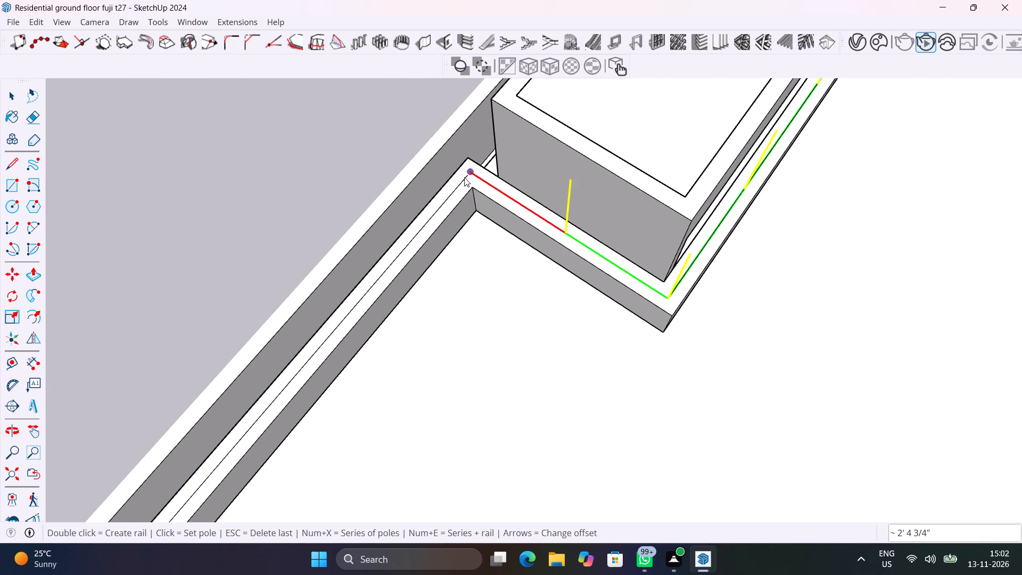
{"action": "left_click", "coordinate": [465, 177]}
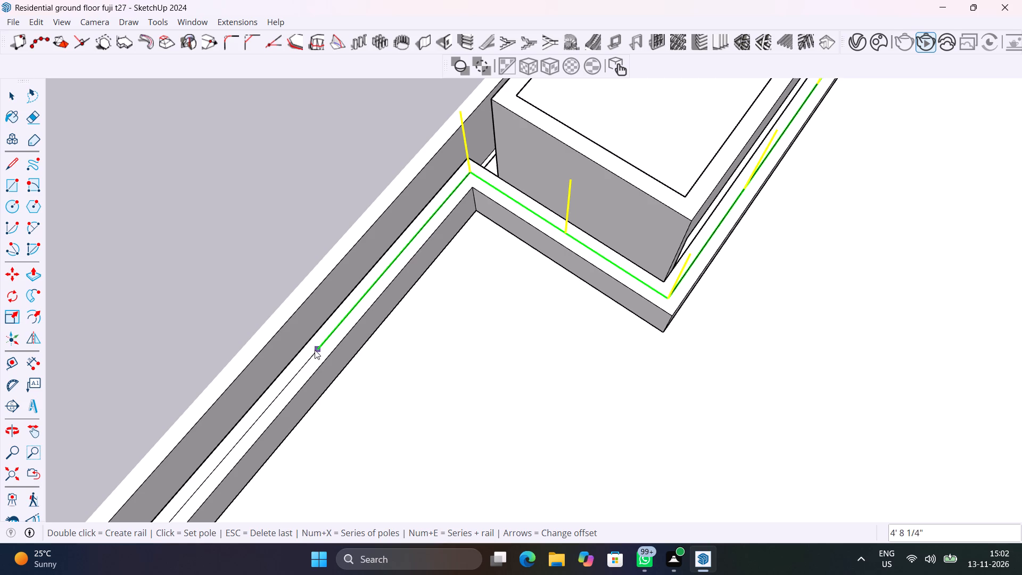
Continue the rail along the front parapet's centre line with six poles about 5' apart and one at the notch corner beside the slats.
{"action": "left_click", "coordinate": [299, 364]}
{"action": "middle_click_drag", "start_coordinate": [299, 364], "coordinate": [484, 128]}
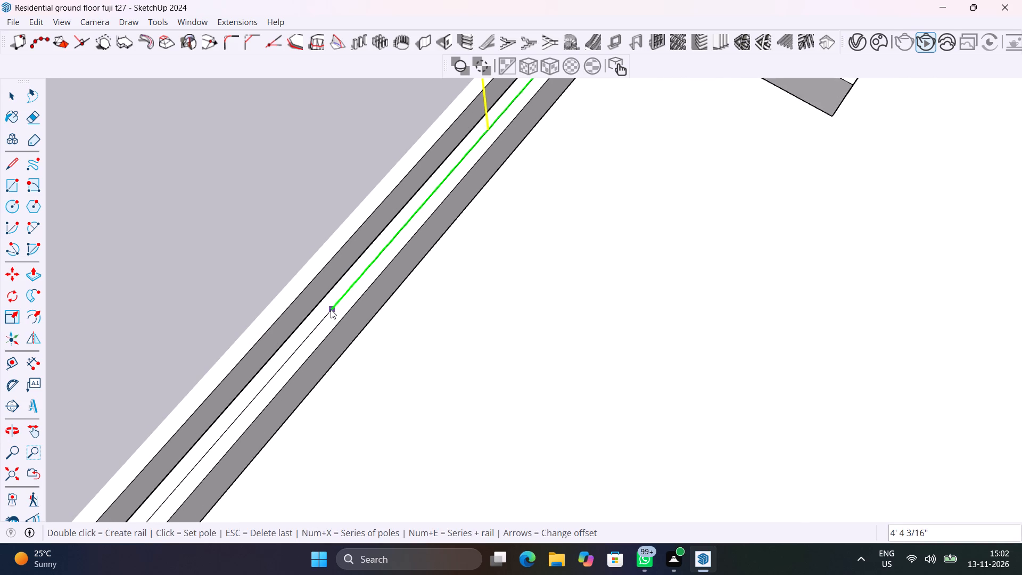
{"action": "left_click", "coordinate": [295, 343]}
{"action": "scroll", "coordinate": [297, 336], "scroll_direction": "down", "scroll_amount": 6}
{"action": "middle_click_drag", "start_coordinate": [297, 336], "coordinate": [305, 328]}
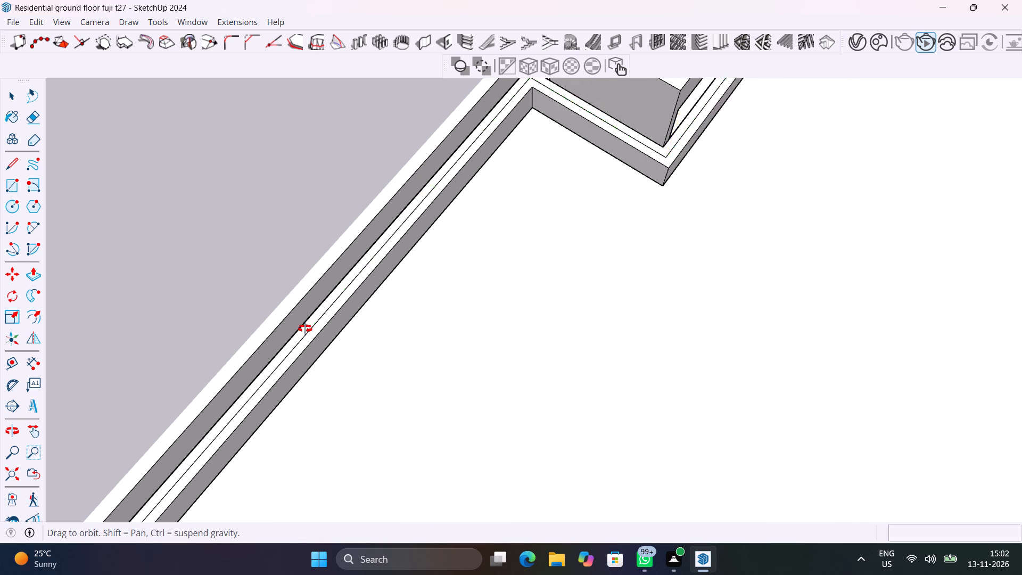
{"action": "middle_click_drag", "start_coordinate": [305, 328], "coordinate": [533, 69]}
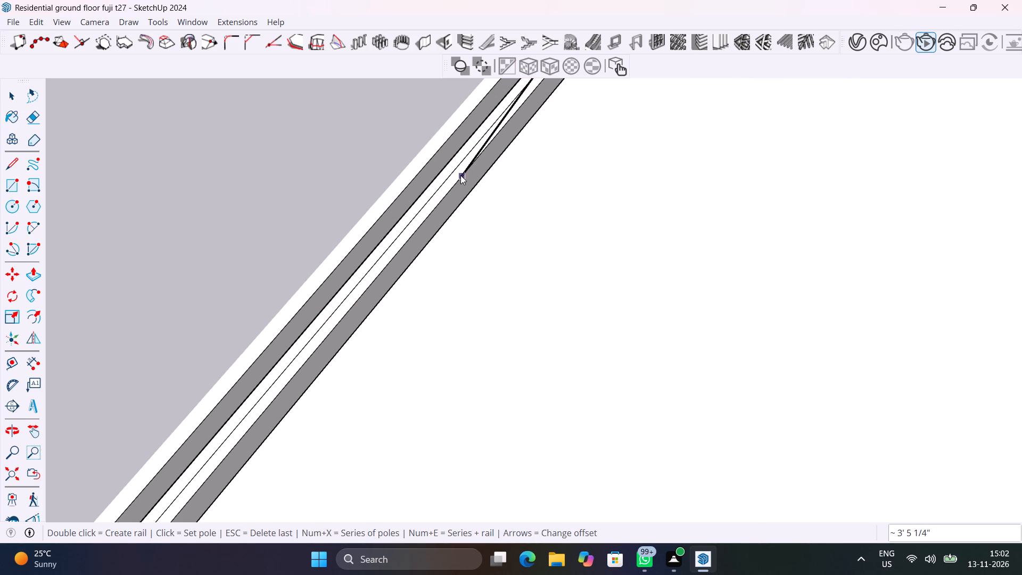
{"action": "left_click", "coordinate": [413, 223]}
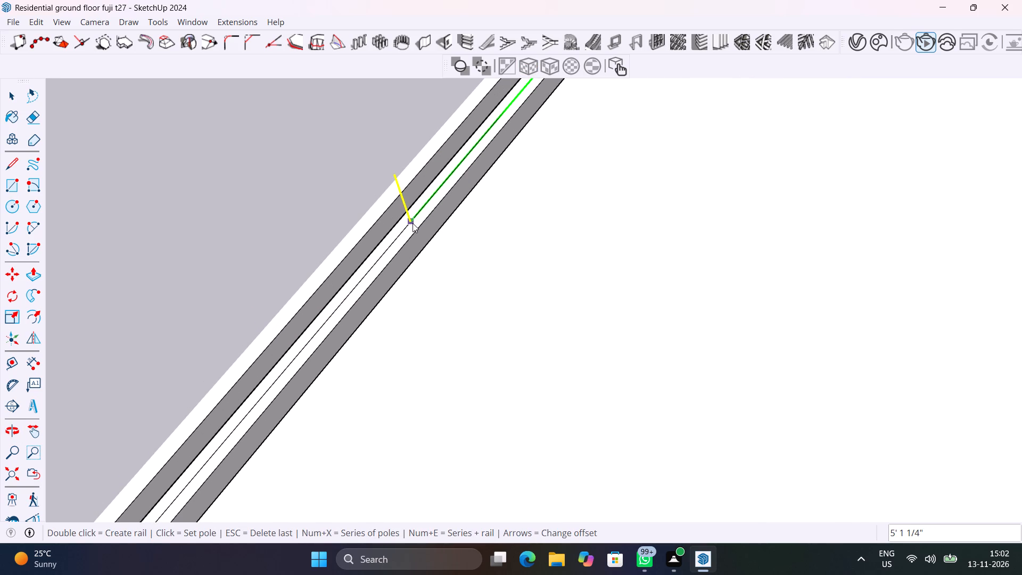
{"action": "scroll", "coordinate": [413, 223], "scroll_direction": "down", "scroll_amount": 4}
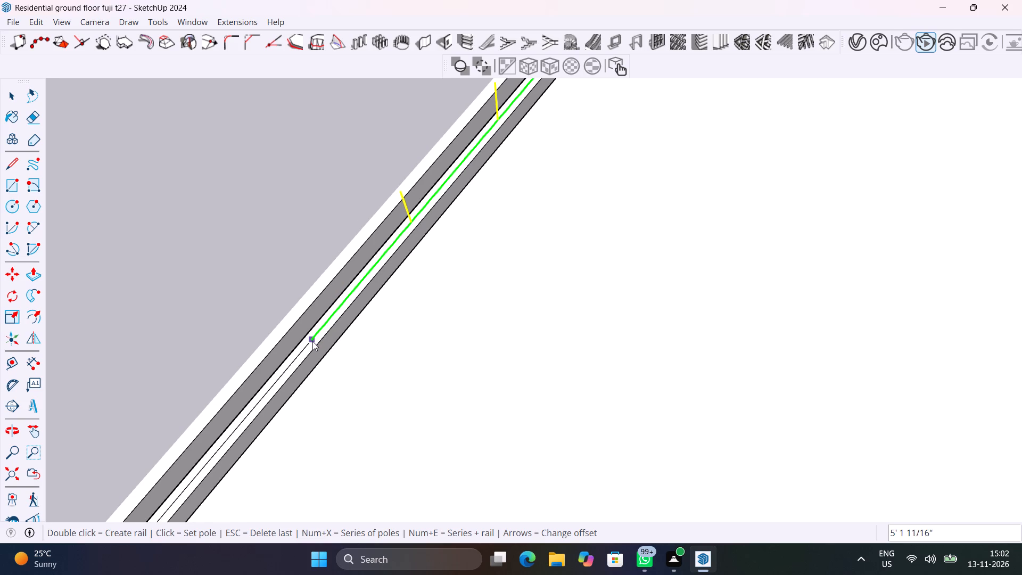
{"action": "left_click", "coordinate": [312, 341]}
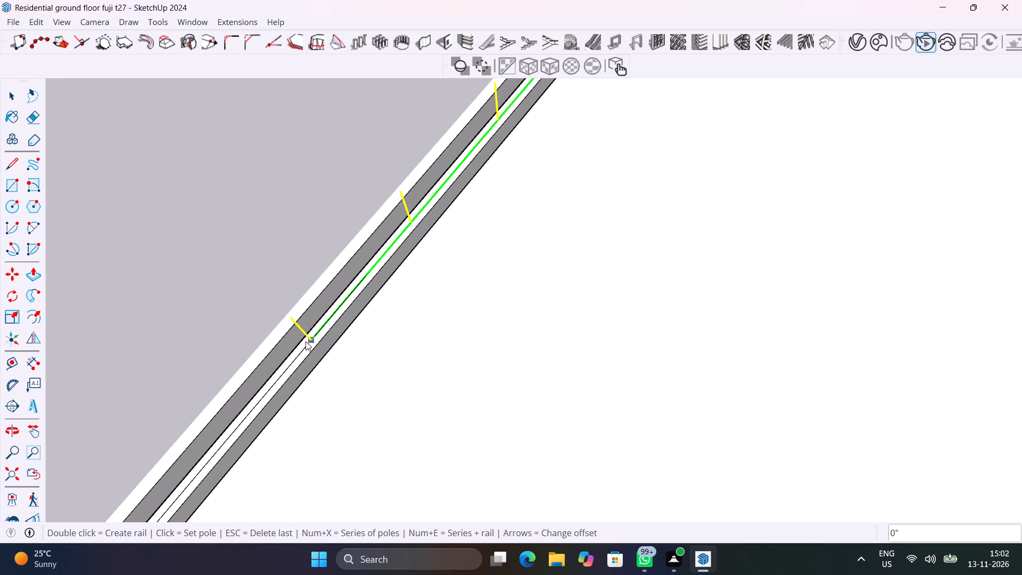
{"action": "scroll", "coordinate": [306, 339], "scroll_direction": "down", "scroll_amount": 4}
{"action": "middle_click_drag", "start_coordinate": [324, 327], "coordinate": [522, 132]}
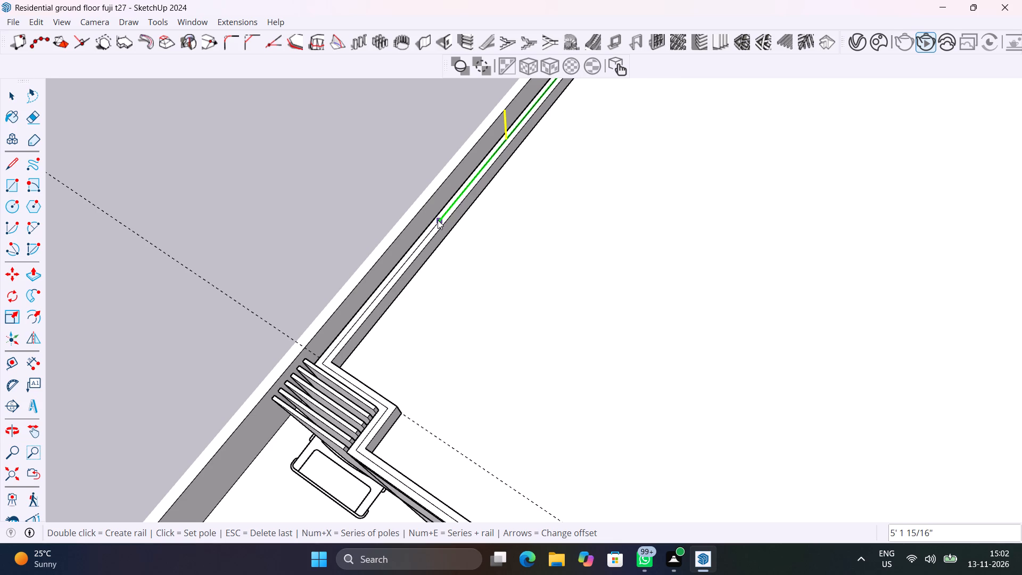
{"action": "scroll", "coordinate": [438, 220], "scroll_direction": "up", "scroll_amount": 5}
{"action": "left_click", "coordinate": [438, 220]}
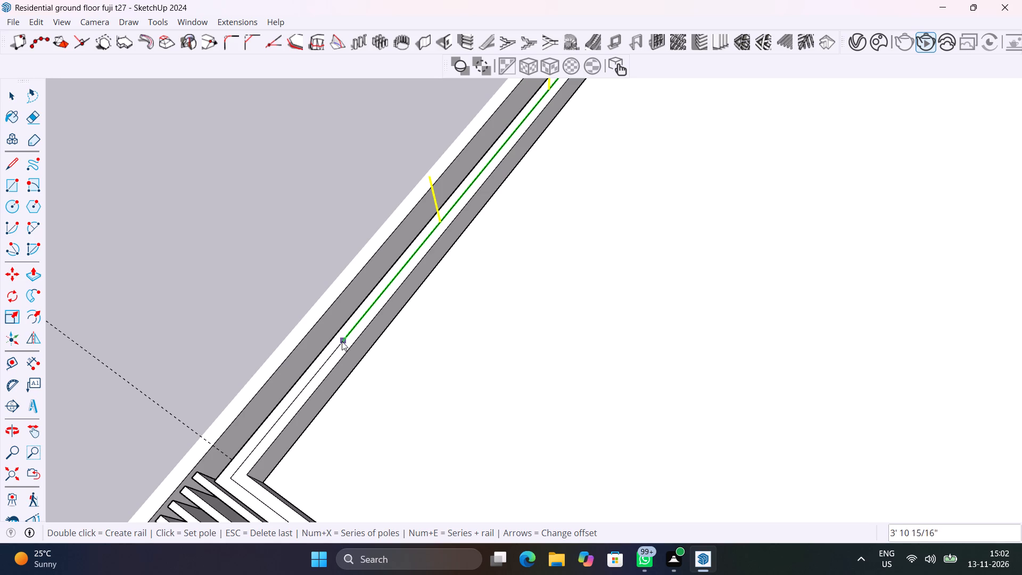
{"action": "left_click", "coordinate": [312, 382]}
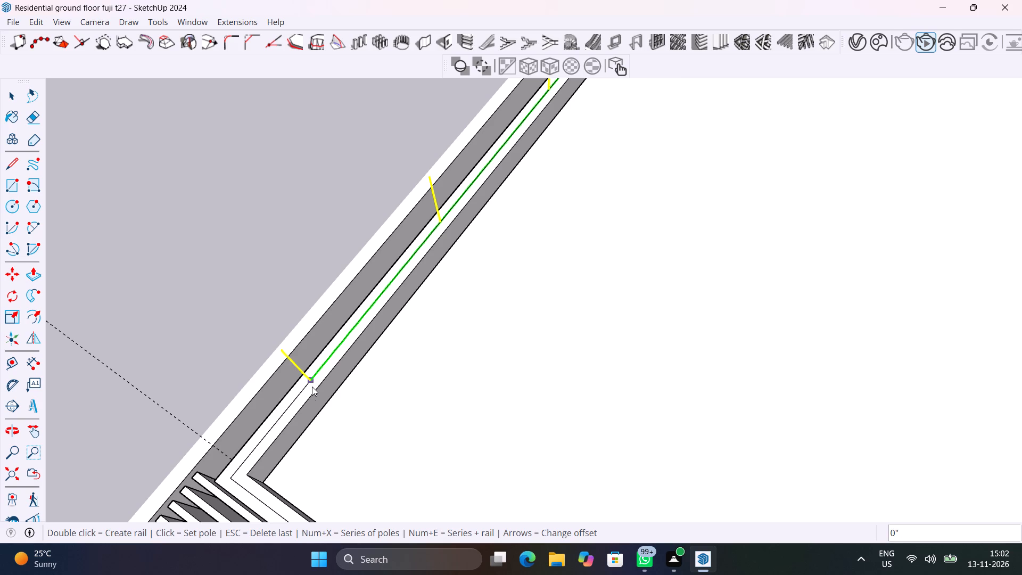
{"action": "left_click", "coordinate": [234, 478]}
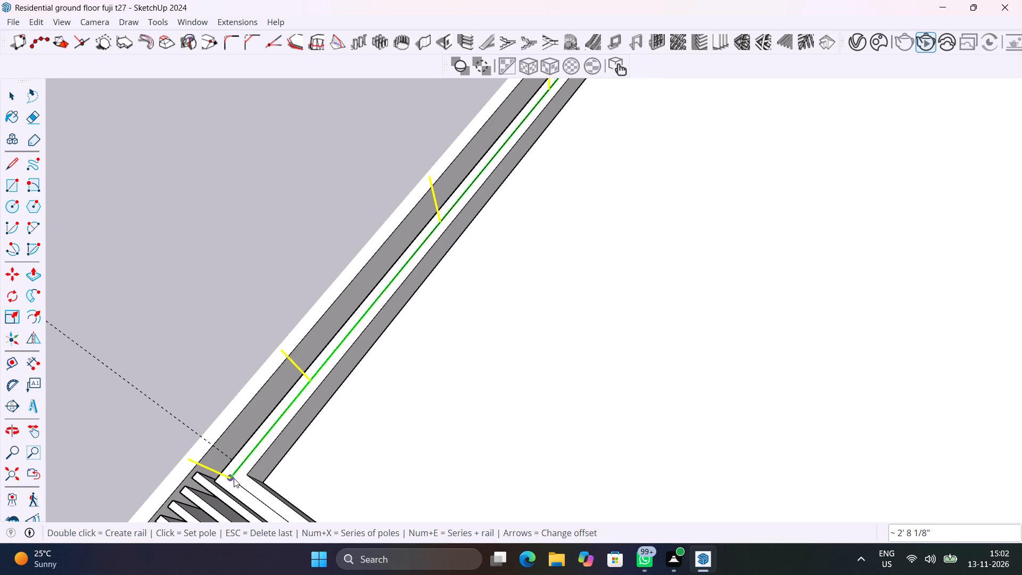
Follow the notch around the slats with a pole midway along each of its two sides and one at each following centre-line corner.
{"action": "middle_click_drag", "start_coordinate": [234, 478], "coordinate": [304, 363]}
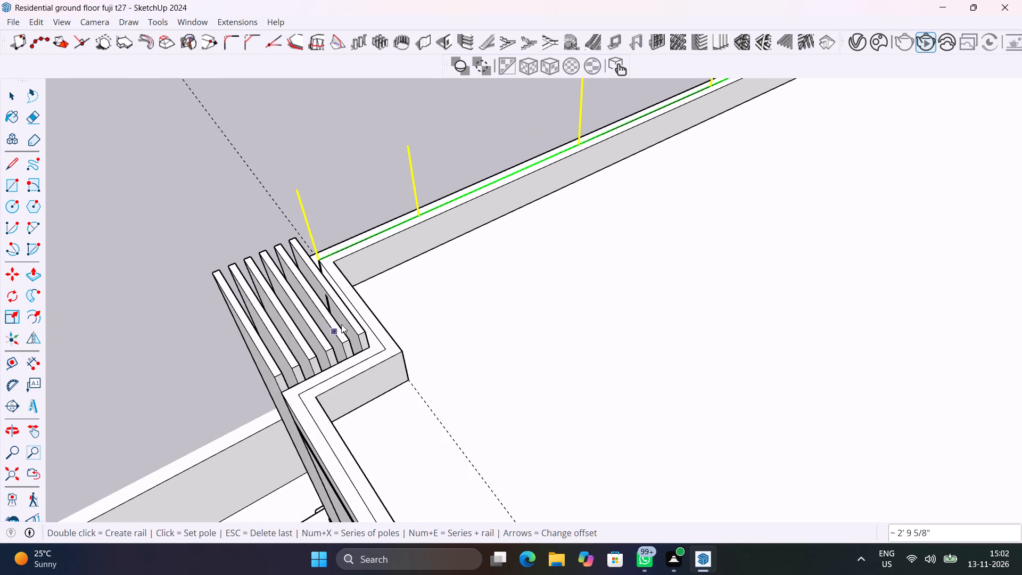
{"action": "scroll", "coordinate": [357, 291], "scroll_direction": "up", "scroll_amount": 6}
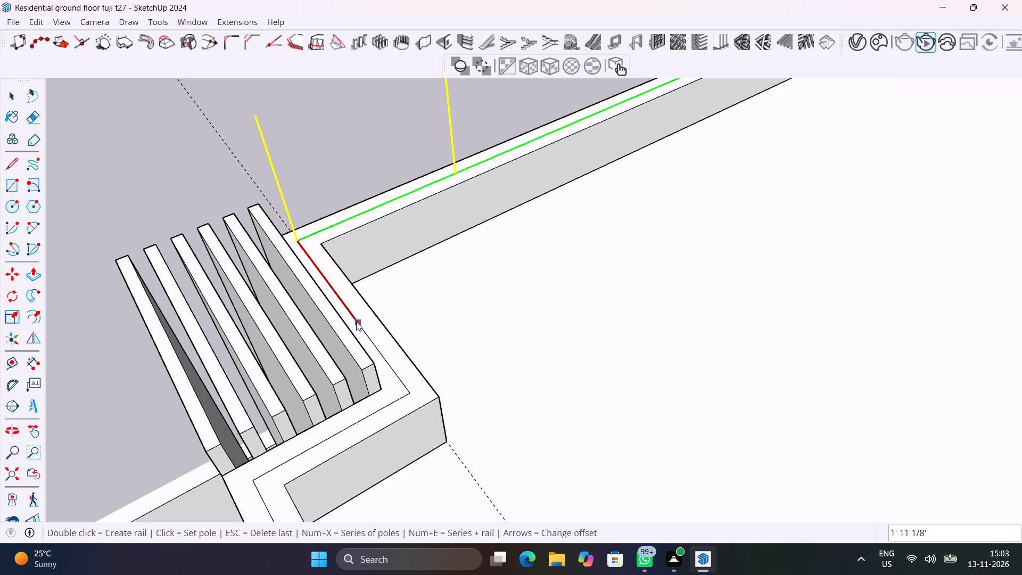
{"action": "left_click", "coordinate": [351, 317]}
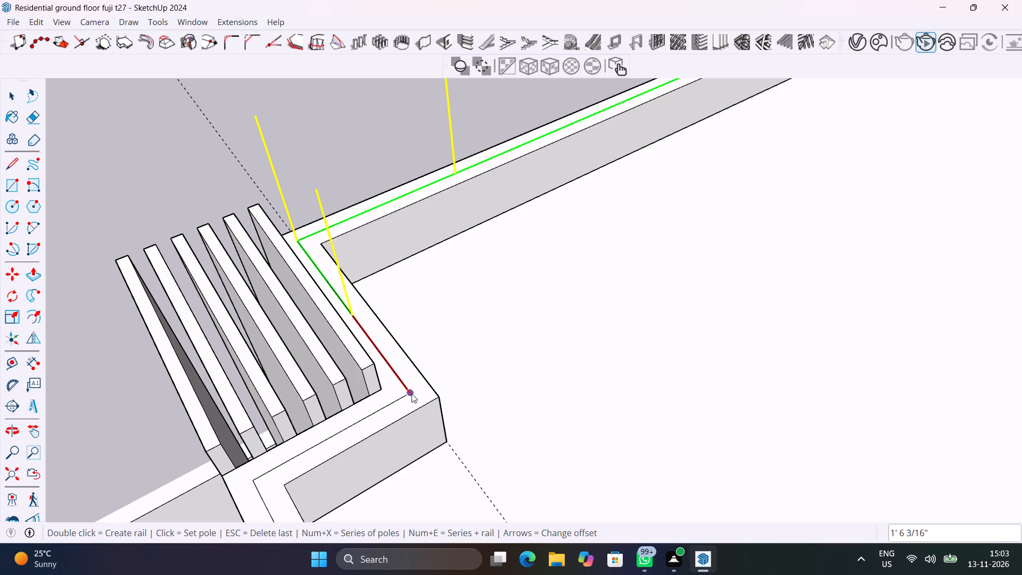
{"action": "left_click", "coordinate": [411, 393]}
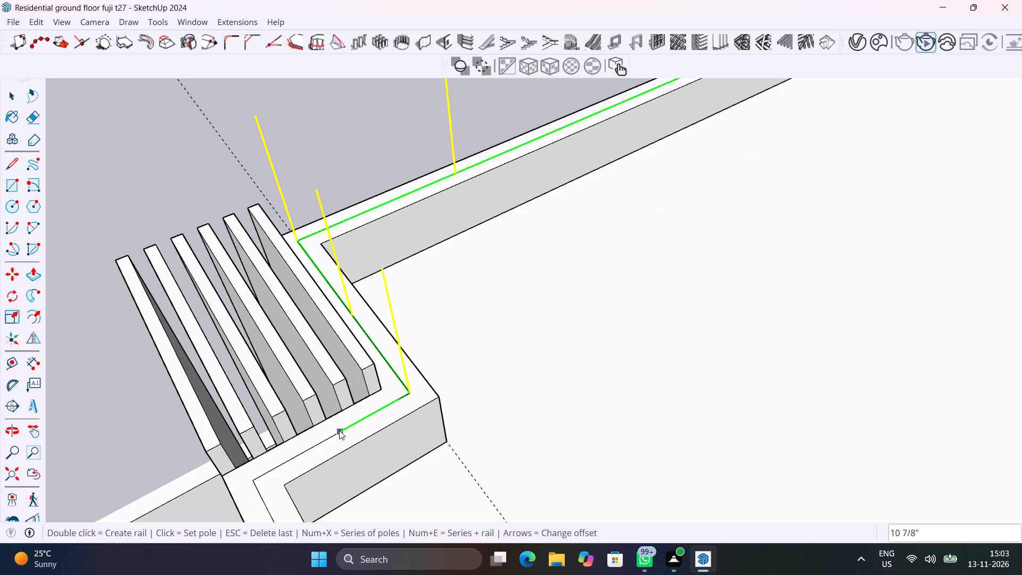
{"action": "left_click", "coordinate": [339, 430]}
{"action": "left_click", "coordinate": [256, 482]}
Continue the rail from the notch along the side parapet above the windows with five poles, about 5' to 5'8" apart.
{"action": "scroll", "coordinate": [297, 394], "scroll_direction": "down", "scroll_amount": 14}
{"action": "middle_click_drag", "start_coordinate": [327, 387], "coordinate": [274, 300]}
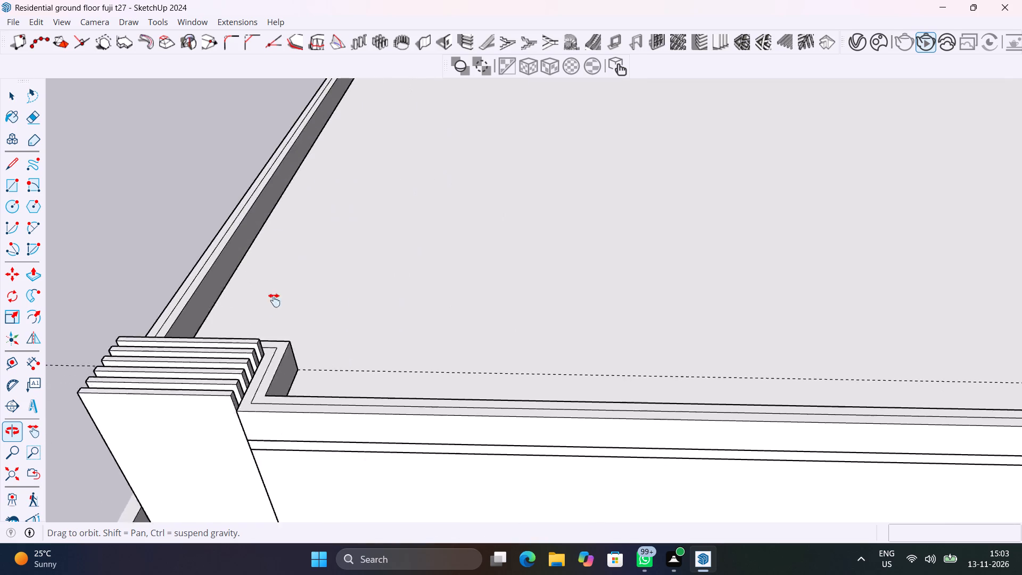
{"action": "middle_click_drag", "start_coordinate": [274, 300], "coordinate": [233, 298]}
{"action": "scroll", "coordinate": [293, 294], "scroll_direction": "down", "scroll_amount": 15}
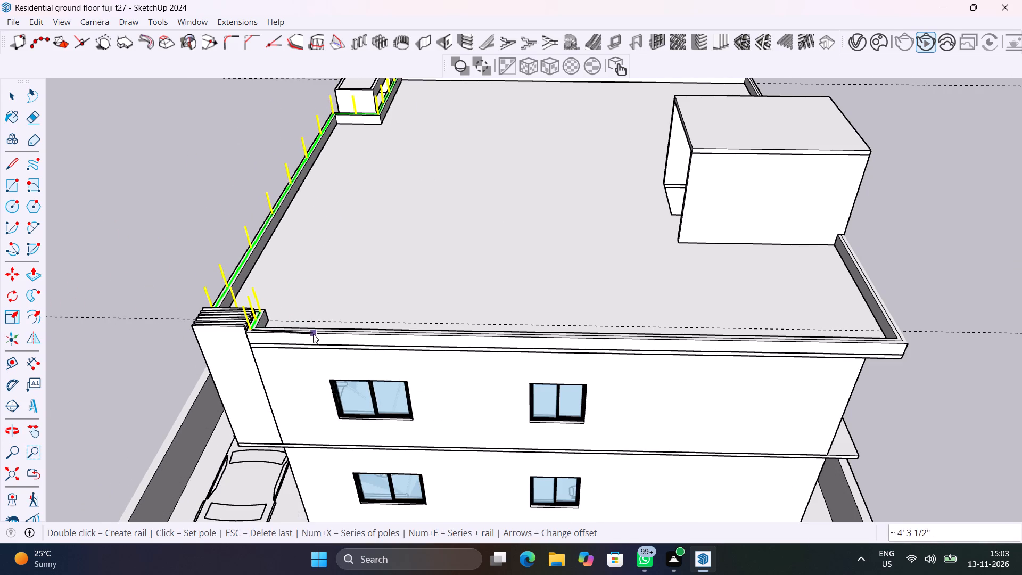
{"action": "scroll", "coordinate": [313, 334], "scroll_direction": "up", "scroll_amount": 10}
{"action": "middle_click_drag", "start_coordinate": [319, 326], "coordinate": [349, 395]}
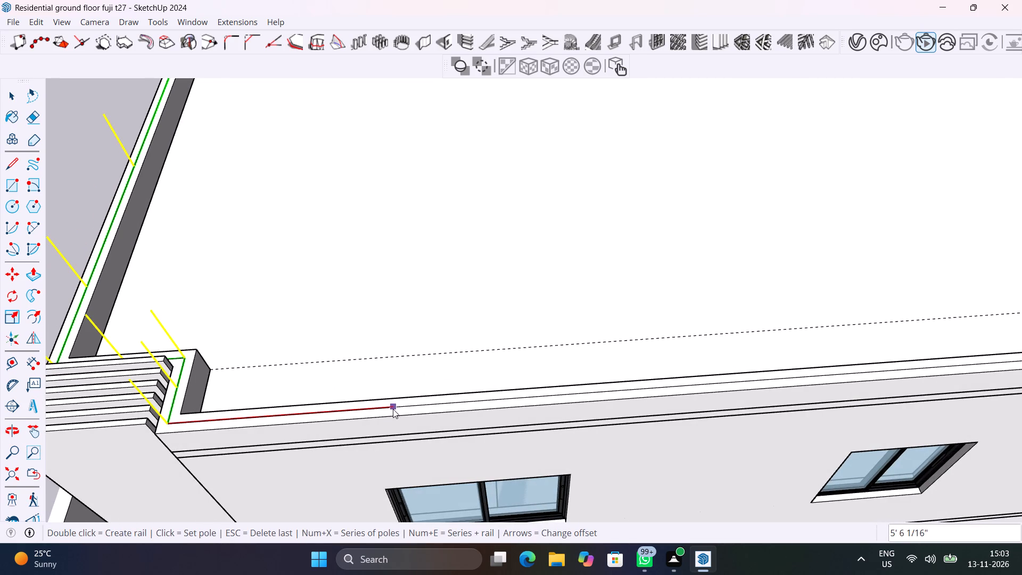
{"action": "left_click", "coordinate": [377, 409]}
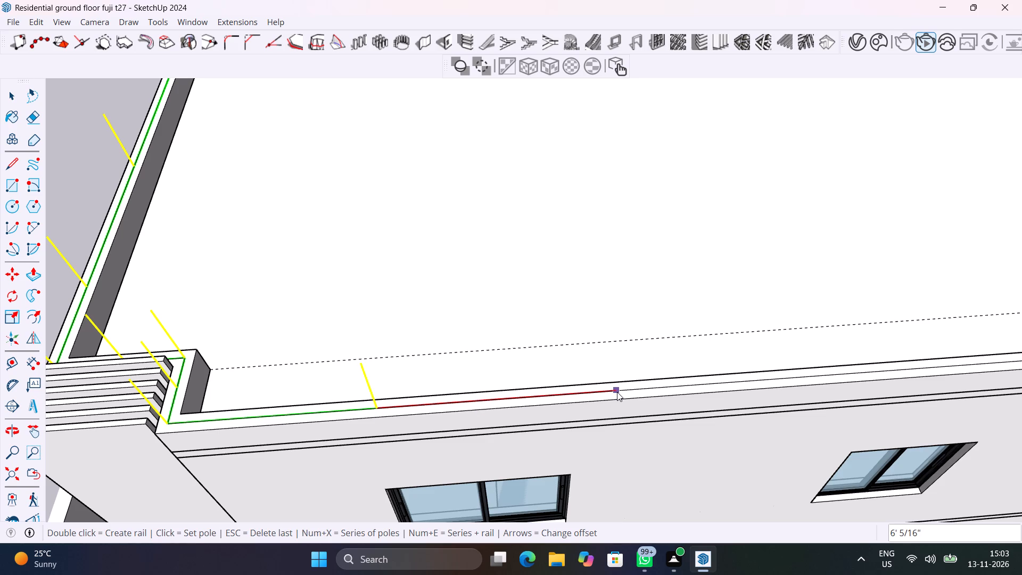
{"action": "left_click", "coordinate": [576, 398]}
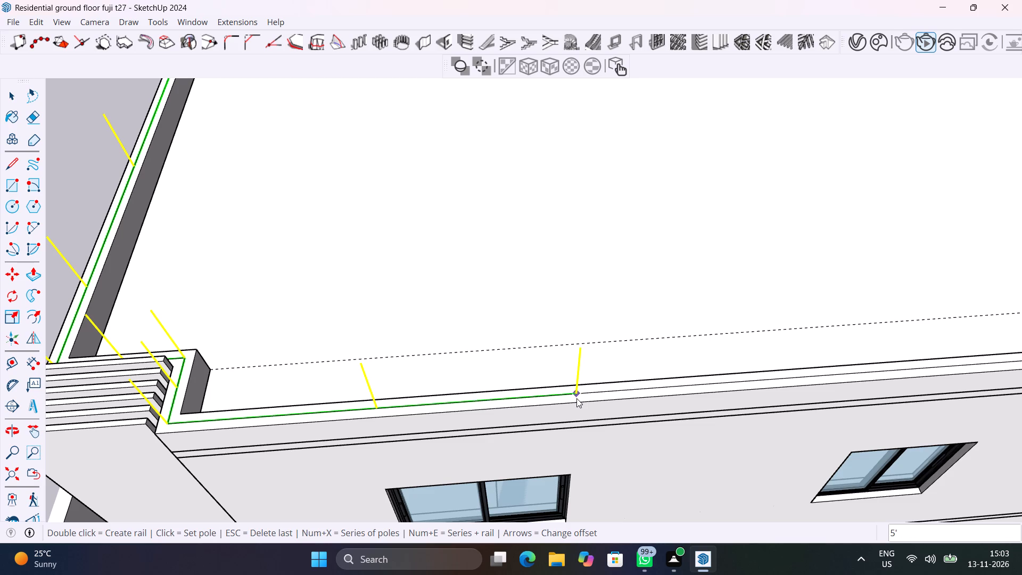
{"action": "left_click", "coordinate": [771, 379]}
{"action": "middle_click_drag", "start_coordinate": [767, 379], "coordinate": [378, 385]}
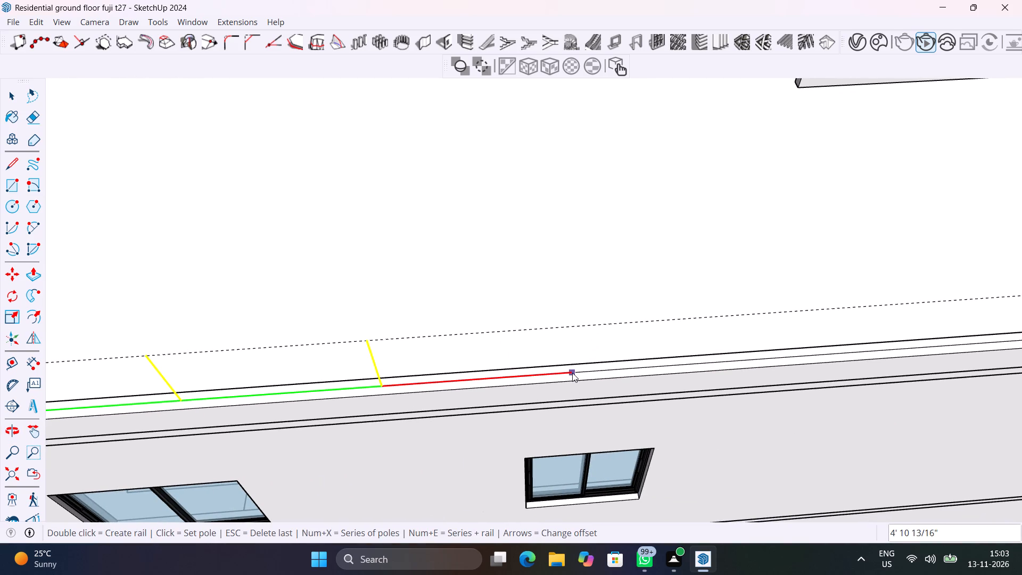
{"action": "left_click", "coordinate": [602, 371]}
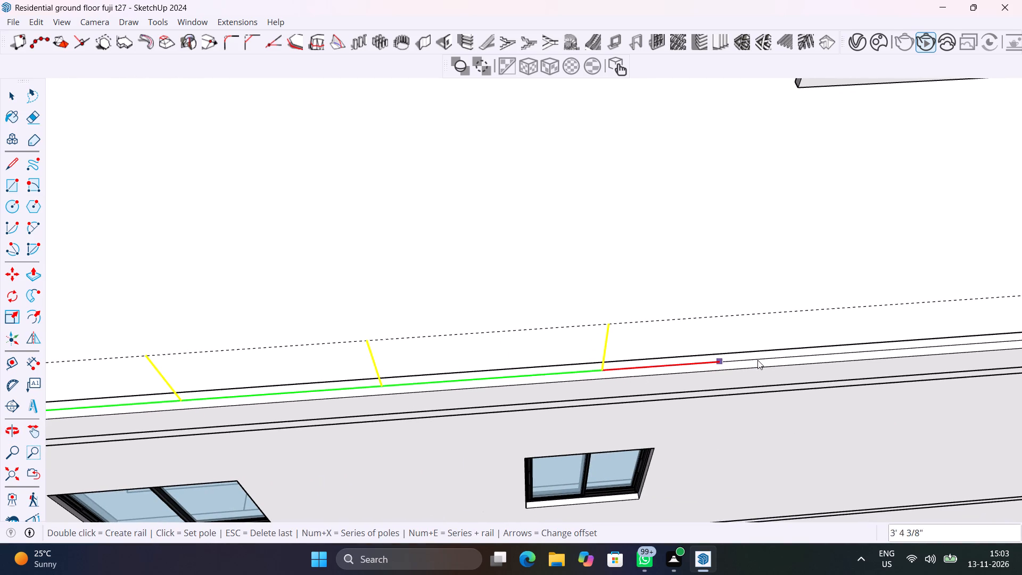
{"action": "left_click", "coordinate": [794, 357]}
Set three more poles about 4'8" to 5'1" apart on the side parapet and one at its far centre-line corner.
{"action": "middle_click_drag", "start_coordinate": [791, 358], "coordinate": [447, 381], "text": "shift"}
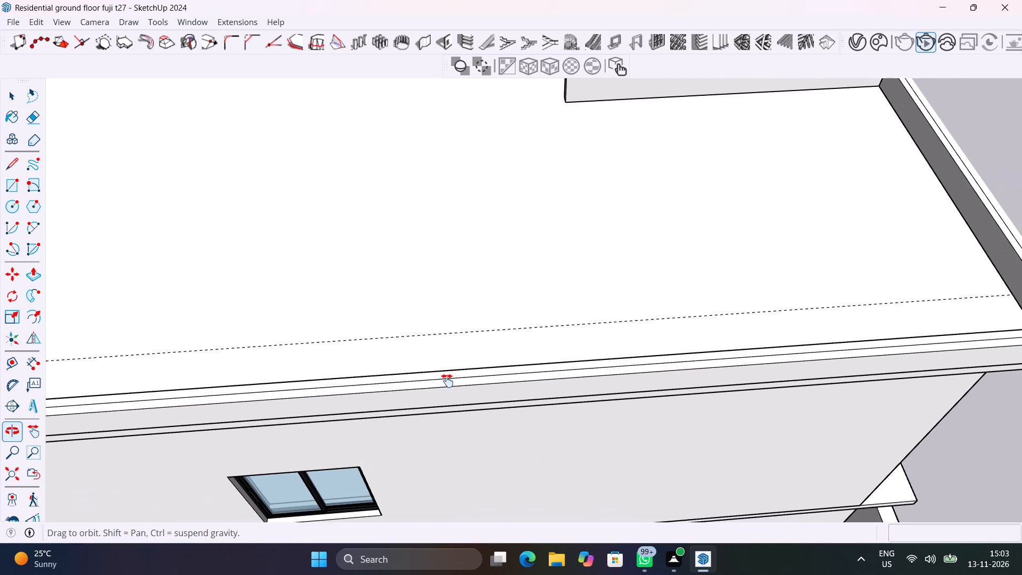
{"action": "middle_click_drag", "start_coordinate": [447, 381], "coordinate": [447, 381], "text": "shift"}
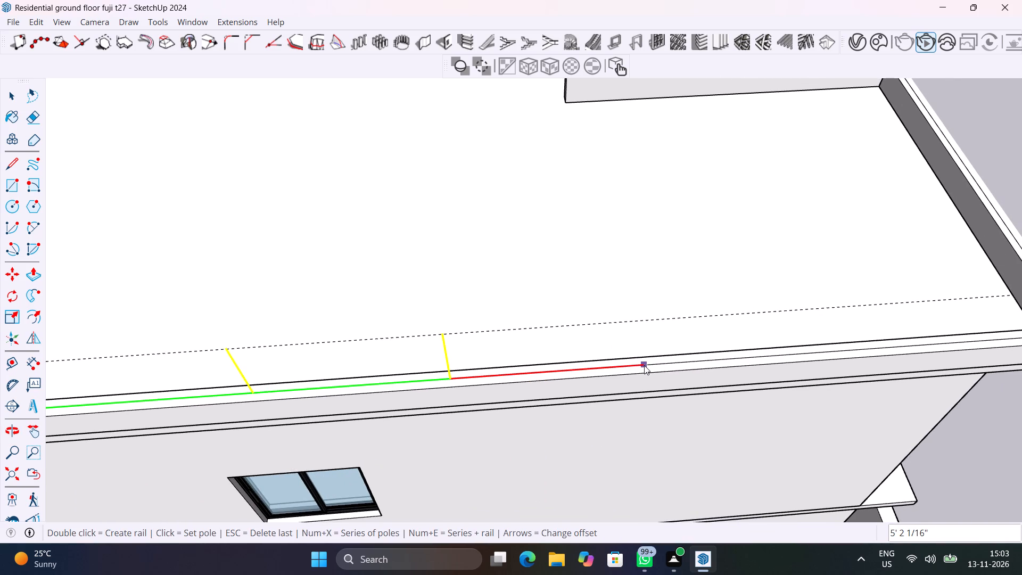
{"action": "left_click", "coordinate": [640, 366]}
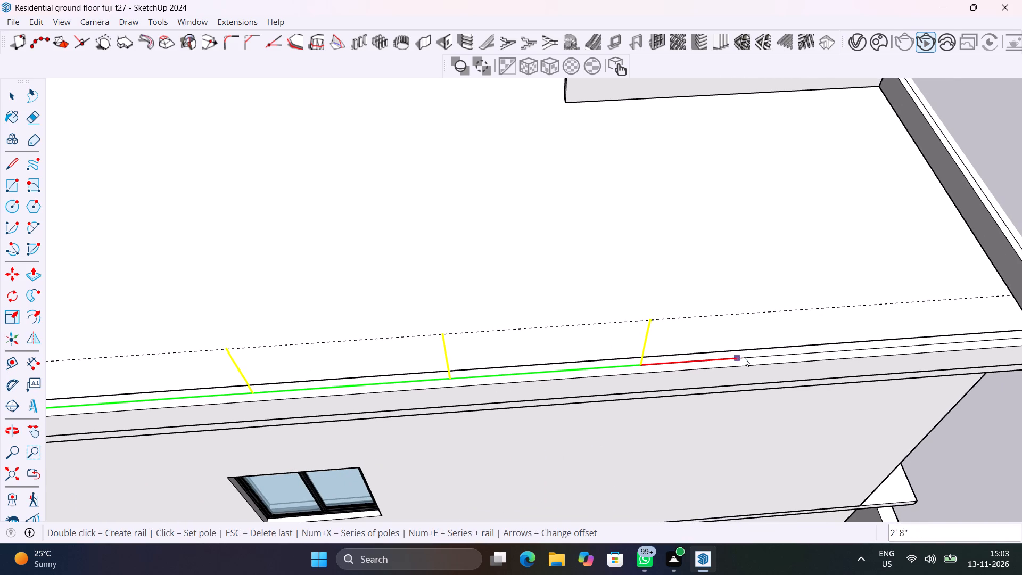
{"action": "left_click", "coordinate": [826, 351]}
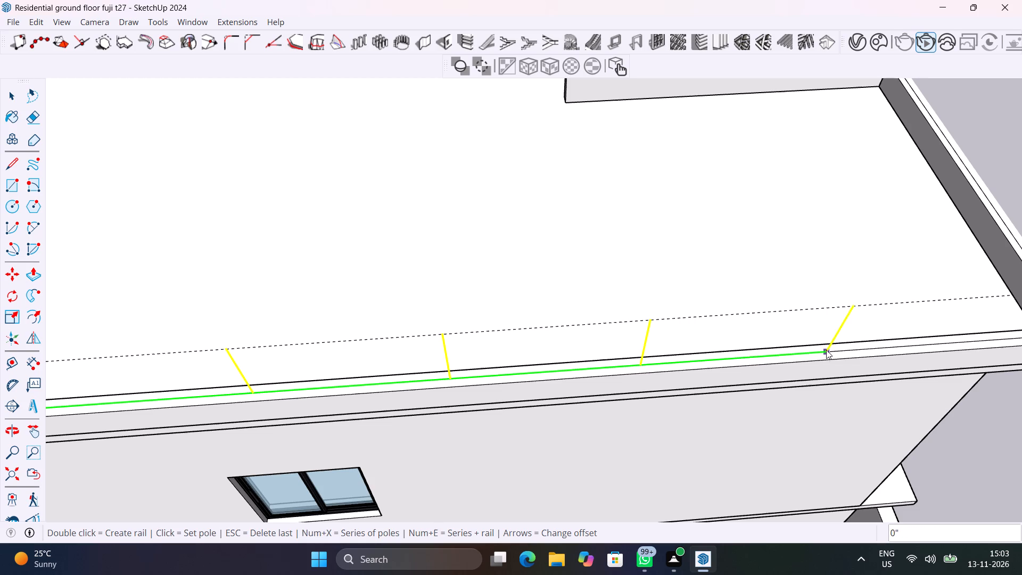
{"action": "middle_click_drag", "start_coordinate": [826, 350], "coordinate": [485, 377], "text": "shift"}
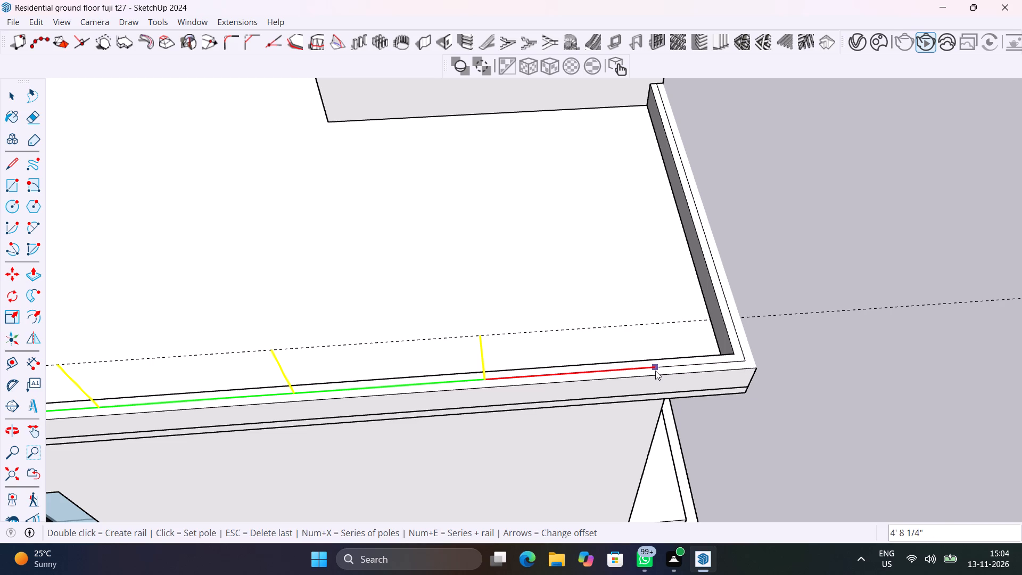
{"action": "left_click", "coordinate": [655, 371]}
{"action": "left_click", "coordinate": [744, 360]}
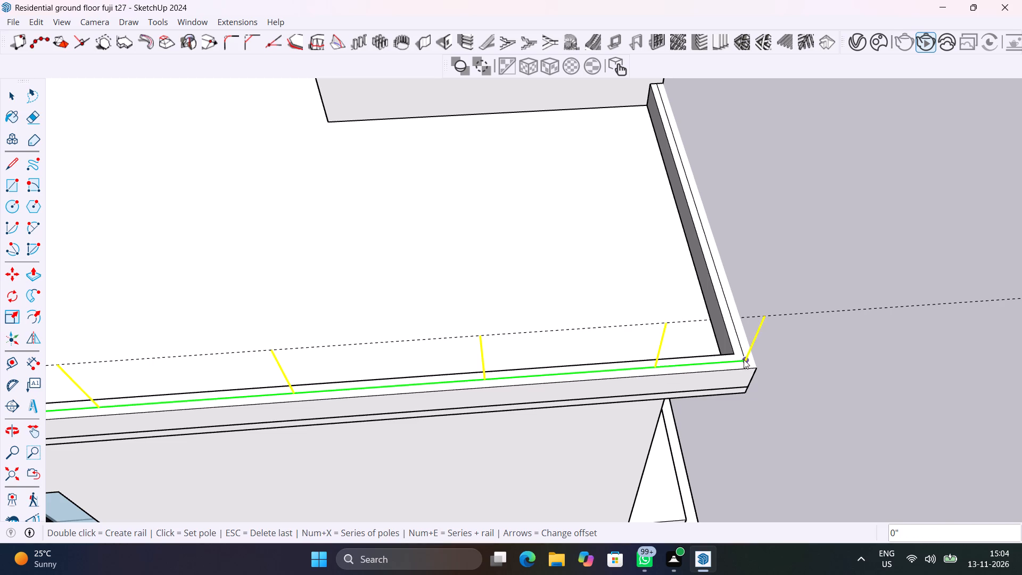
Run the rail along the rear parapet with two intermediate poles and an end pole at the tall roof block, and create the railing.
{"action": "middle_click_drag", "start_coordinate": [744, 358], "coordinate": [357, 437]}
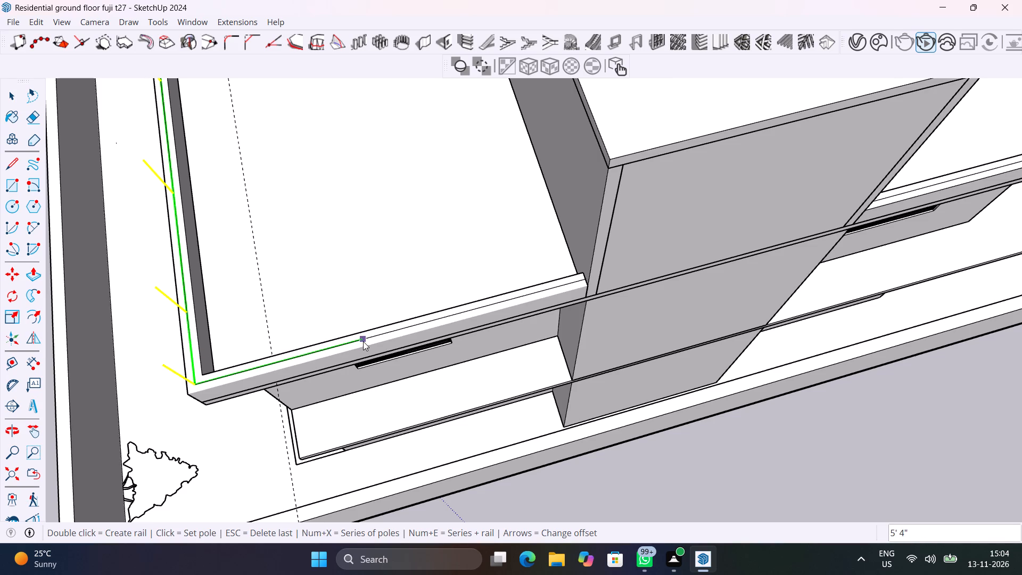
{"action": "left_click", "coordinate": [314, 352]}
{"action": "left_click", "coordinate": [463, 315]}
{"action": "double_click", "coordinate": [583, 276]}
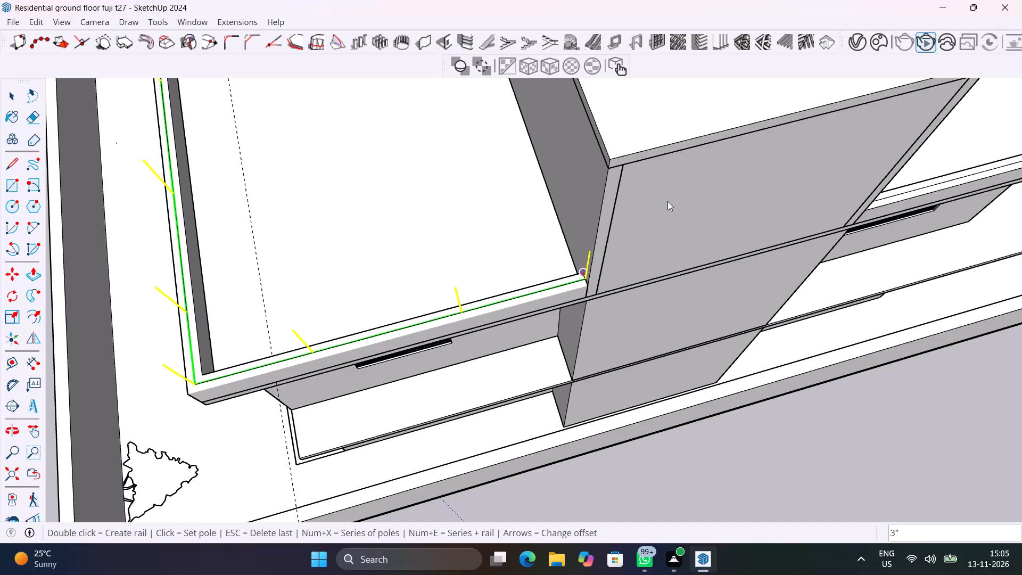
{"action": "scroll", "coordinate": [583, 281], "scroll_direction": "up", "scroll_amount": 15}
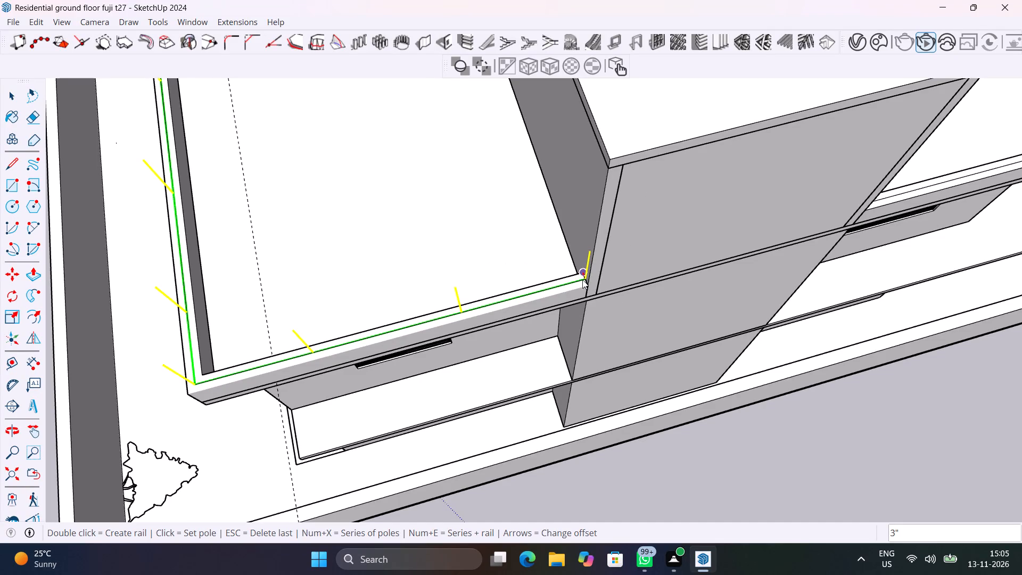
{"action": "left_click", "coordinate": [586, 281]}
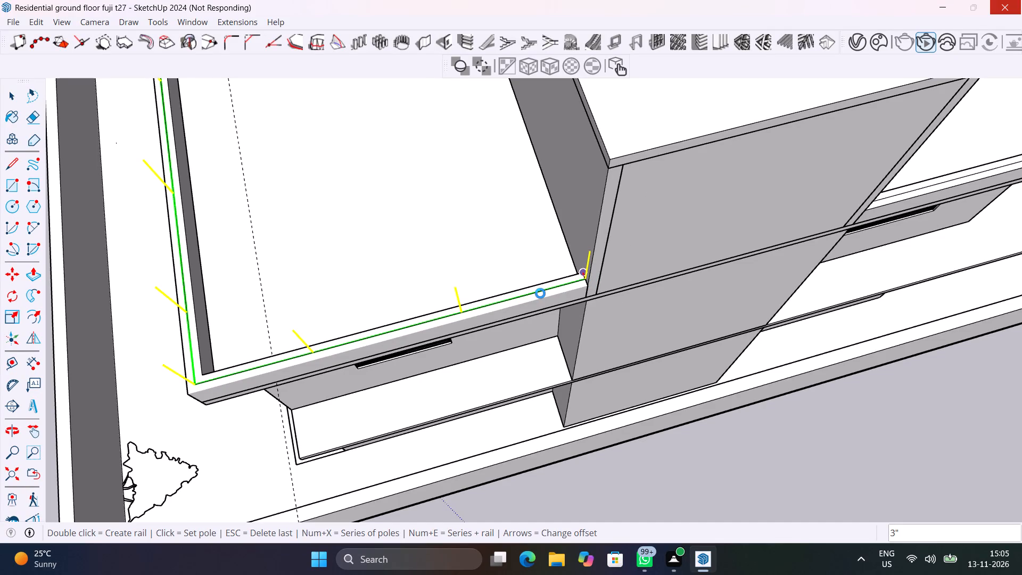
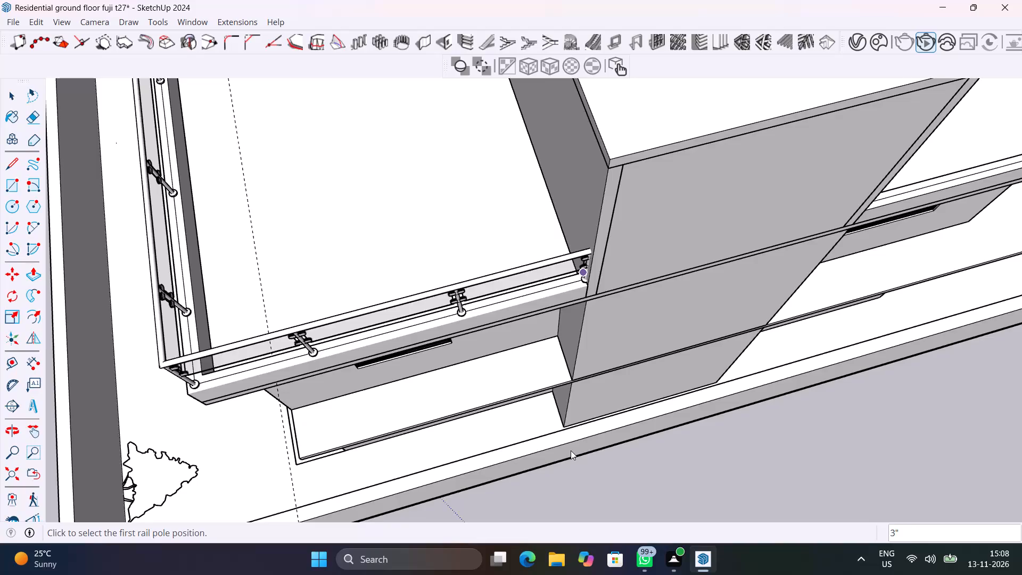
End the railing command and examine the roof parapet from the rear, front and far side of the house for railing coverage.
{"action": "middle_click_drag", "start_coordinate": [550, 438], "coordinate": [449, 315]}
{"action": "middle_click_drag", "start_coordinate": [449, 315], "coordinate": [451, 281]}
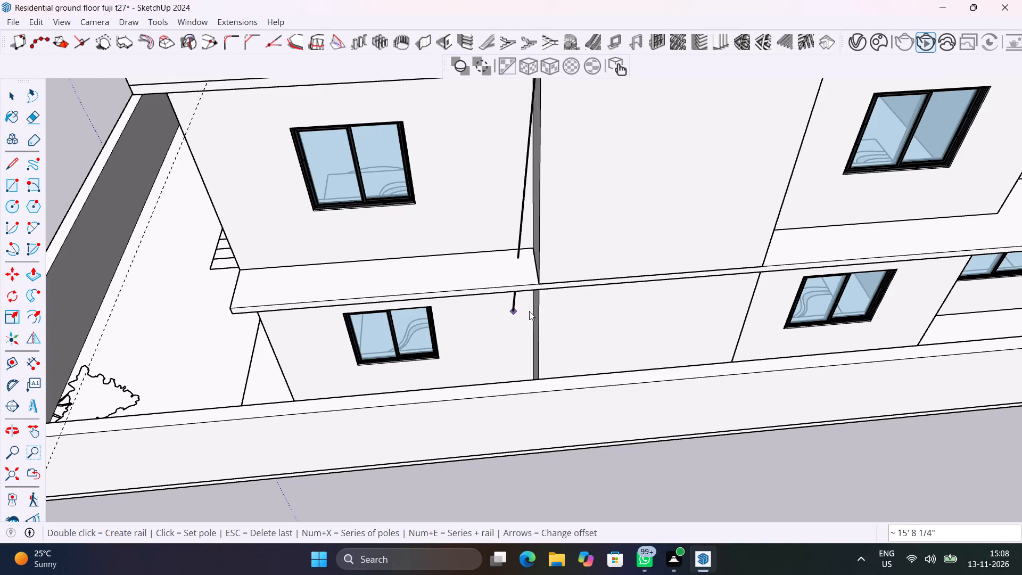
{"action": "key", "text": "Escape"}
{"action": "key", "text": "space"}
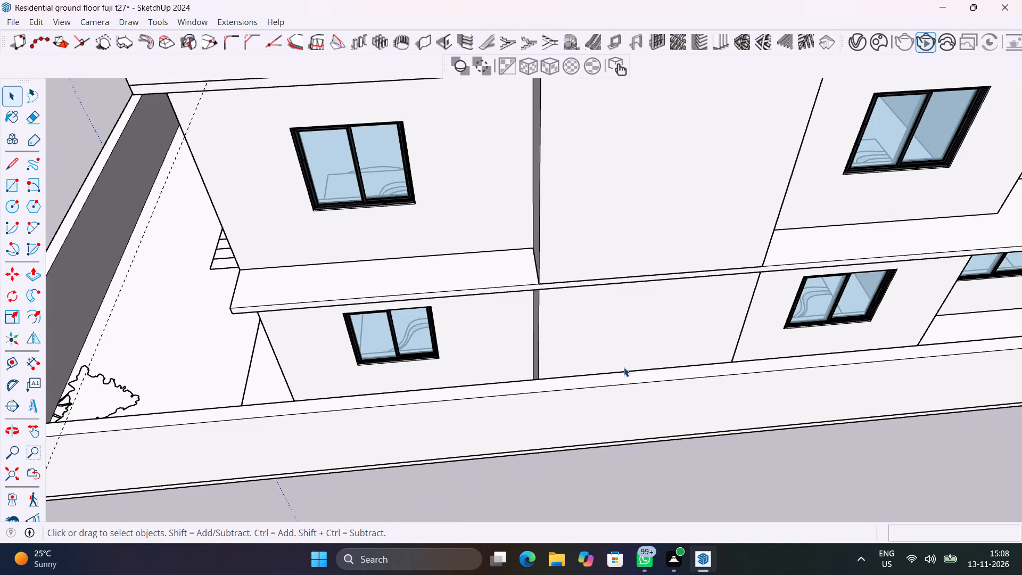
{"action": "scroll", "coordinate": [624, 367], "scroll_direction": "down", "scroll_amount": 12}
{"action": "middle_click_drag", "start_coordinate": [556, 393], "coordinate": [634, 321]}
{"action": "scroll", "coordinate": [564, 381], "scroll_direction": "up", "scroll_amount": 1}
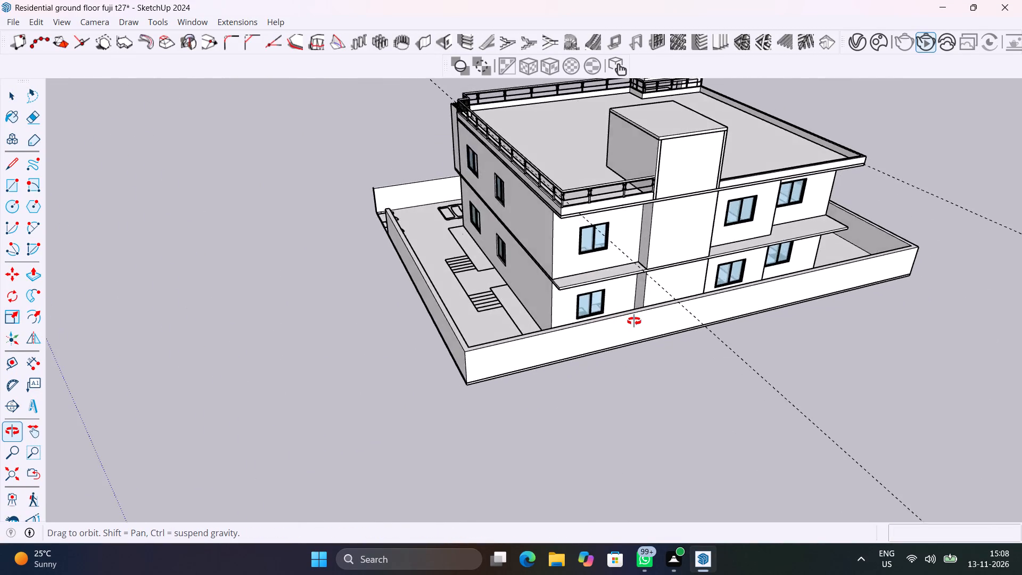
{"action": "middle_click_drag", "start_coordinate": [634, 321], "coordinate": [1021, 539]}
{"action": "middle_click_drag", "start_coordinate": [581, 366], "coordinate": [819, 300]}
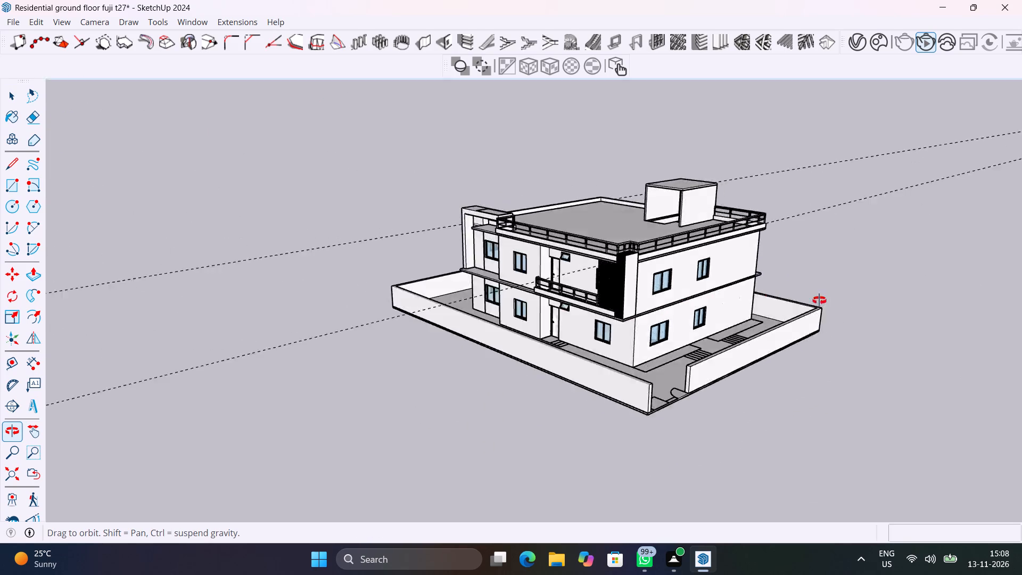
{"action": "middle_click_drag", "start_coordinate": [819, 300], "coordinate": [980, 293]}
{"action": "scroll", "coordinate": [421, 219], "scroll_direction": "up", "scroll_amount": 10}
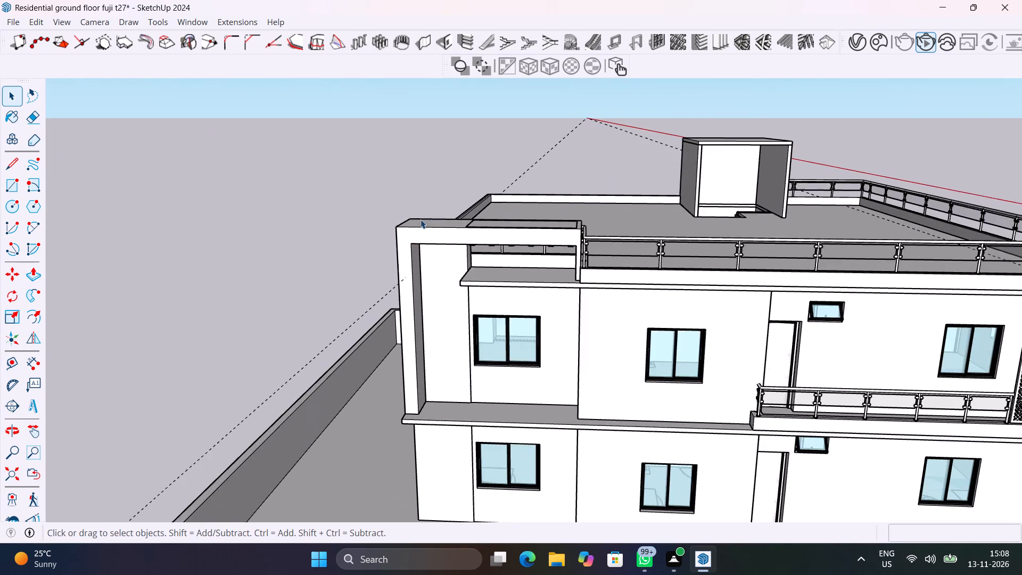
{"action": "middle_click_drag", "start_coordinate": [478, 334], "coordinate": [933, 506]}
{"action": "scroll", "coordinate": [729, 299], "scroll_direction": "up", "scroll_amount": 2}
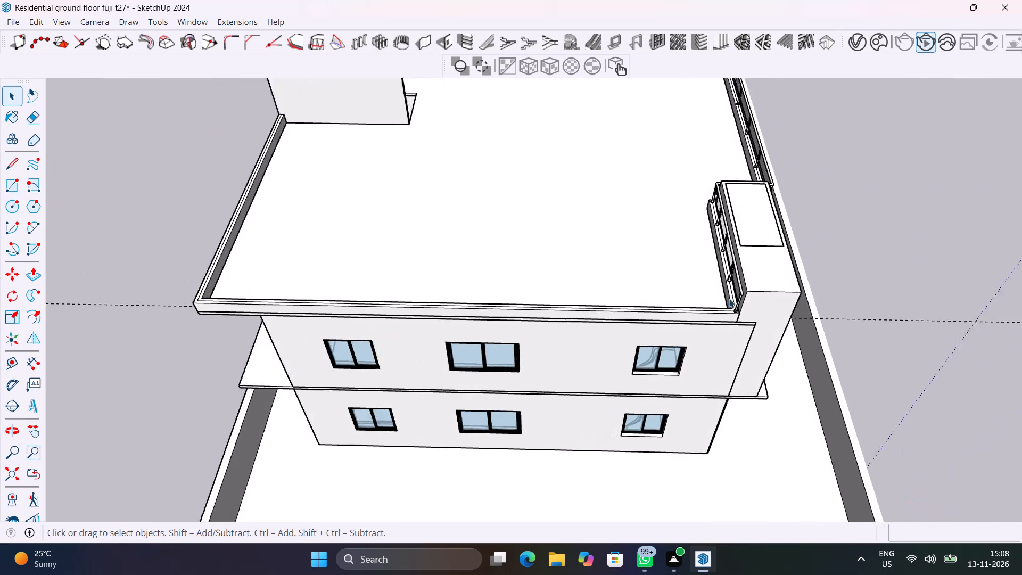
{"action": "scroll", "coordinate": [729, 299], "scroll_direction": "up", "scroll_amount": 11}
Save the house model.
{"action": "key", "text": "ctrl+s"}
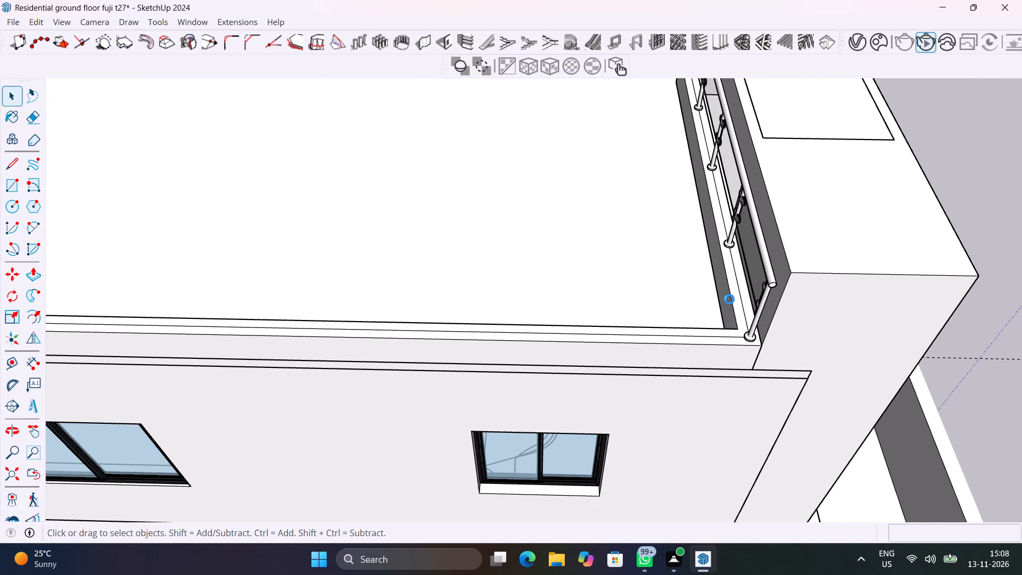
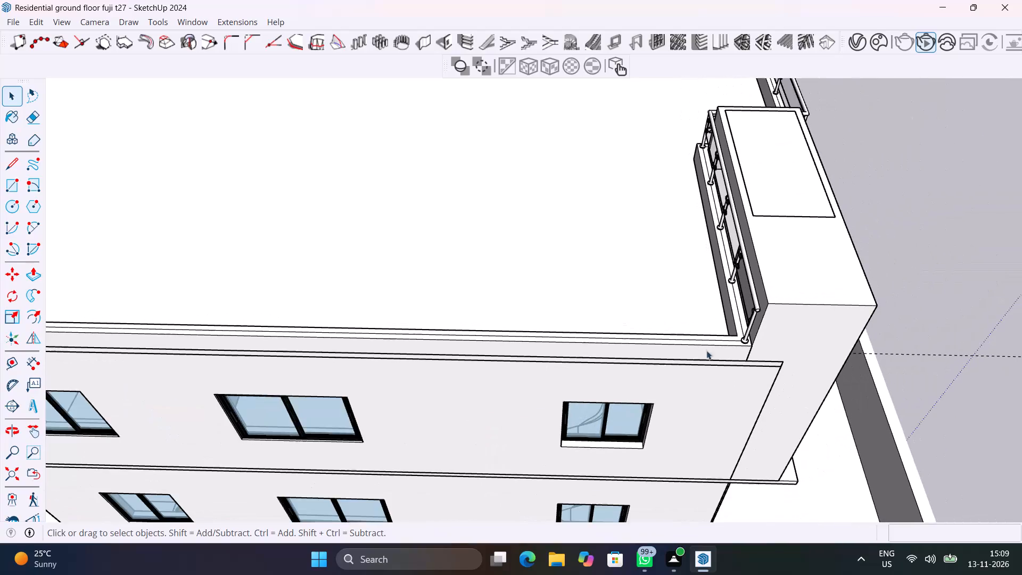
Examine the roof parapet around the stair block, long window side and front block to find the edges still lacking railing.
{"action": "middle_click_drag", "start_coordinate": [628, 351], "coordinate": [848, 448]}
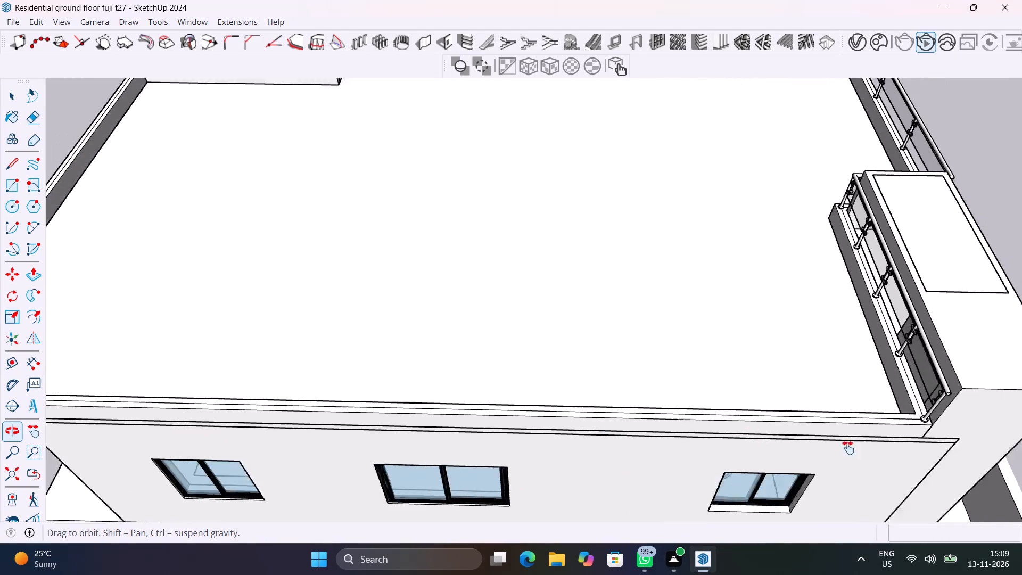
{"action": "middle_click_drag", "start_coordinate": [848, 448], "coordinate": [902, 462]}
{"action": "scroll", "coordinate": [763, 376], "scroll_direction": "down", "scroll_amount": 9}
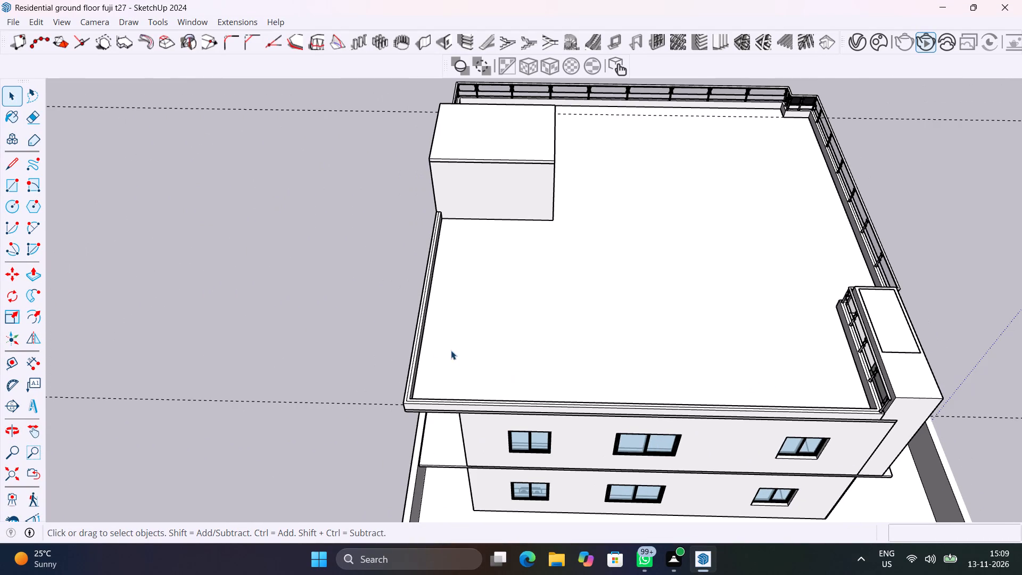
{"action": "middle_click_drag", "start_coordinate": [417, 367], "coordinate": [917, 413]}
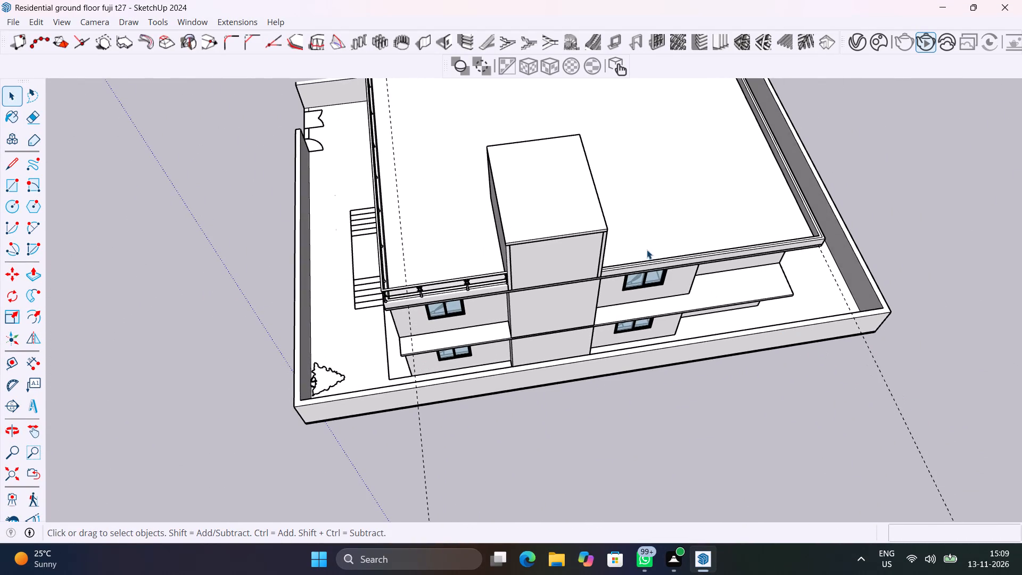
{"action": "scroll", "coordinate": [647, 250], "scroll_direction": "up", "scroll_amount": 5}
{"action": "middle_click_drag", "start_coordinate": [763, 282], "coordinate": [473, 414], "text": "shift"}
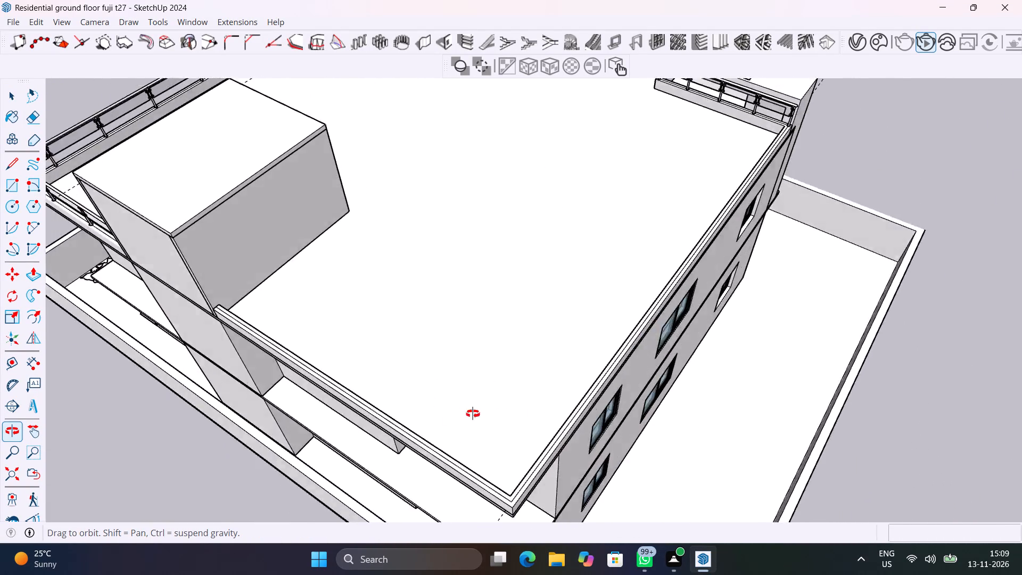
{"action": "middle_click_drag", "start_coordinate": [473, 414], "coordinate": [559, 461], "text": "shift"}
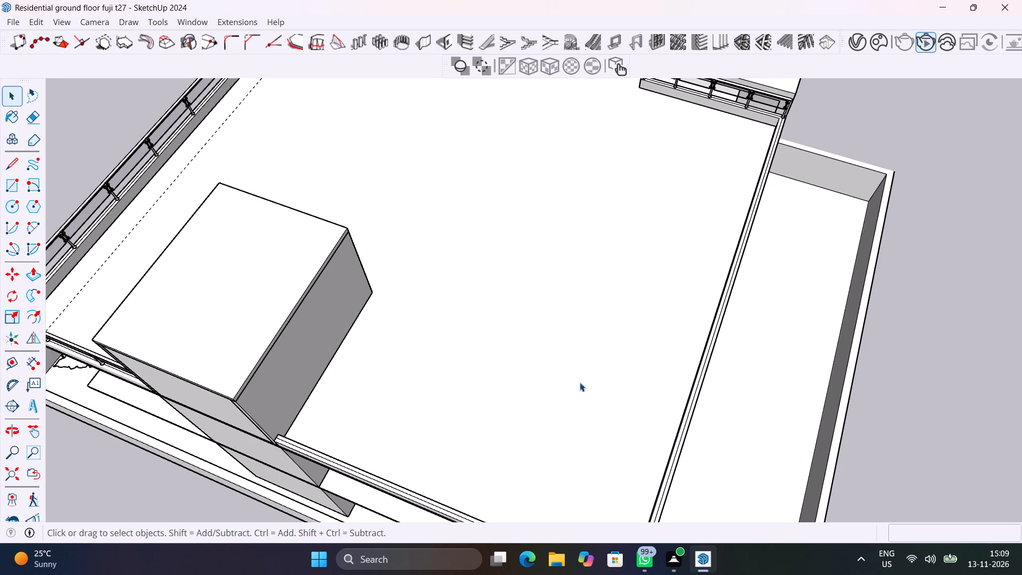
{"action": "middle_click_drag", "start_coordinate": [753, 390], "coordinate": [502, 343]}
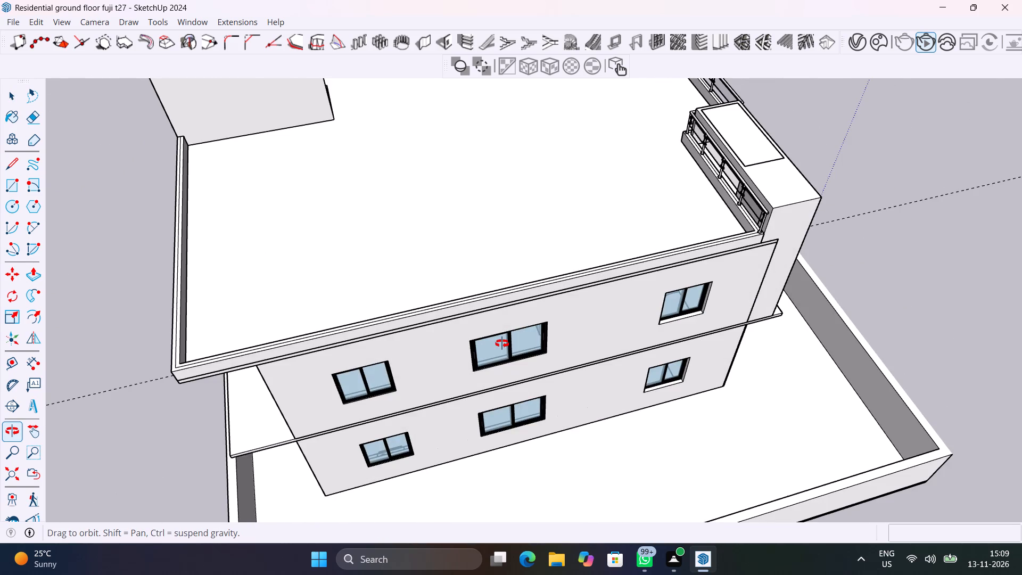
{"action": "middle_click_drag", "start_coordinate": [502, 343], "coordinate": [528, 426]}
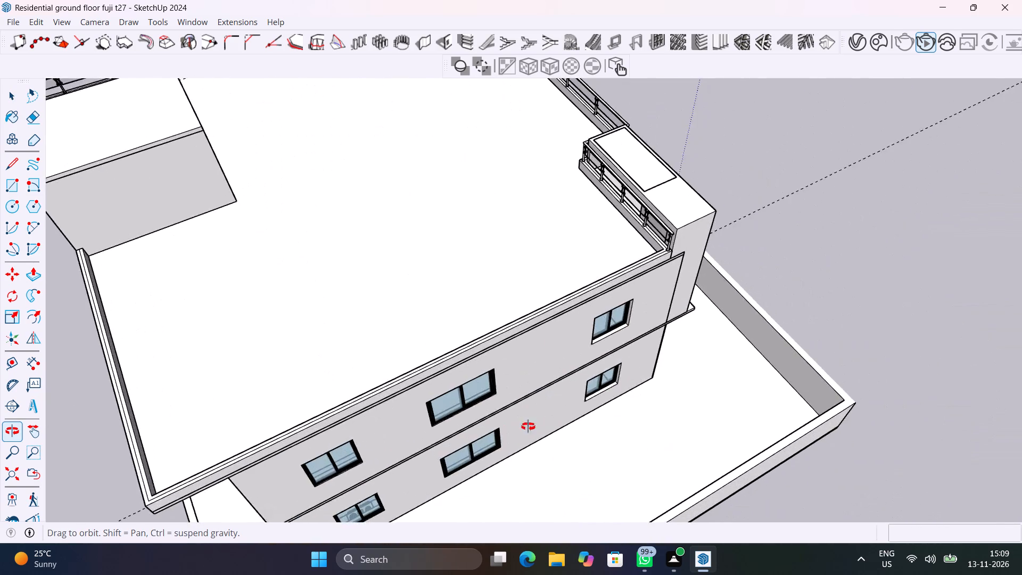
{"action": "middle_click_drag", "start_coordinate": [528, 426], "coordinate": [502, 393]}
{"action": "scroll", "coordinate": [666, 161], "scroll_direction": "up", "scroll_amount": 5}
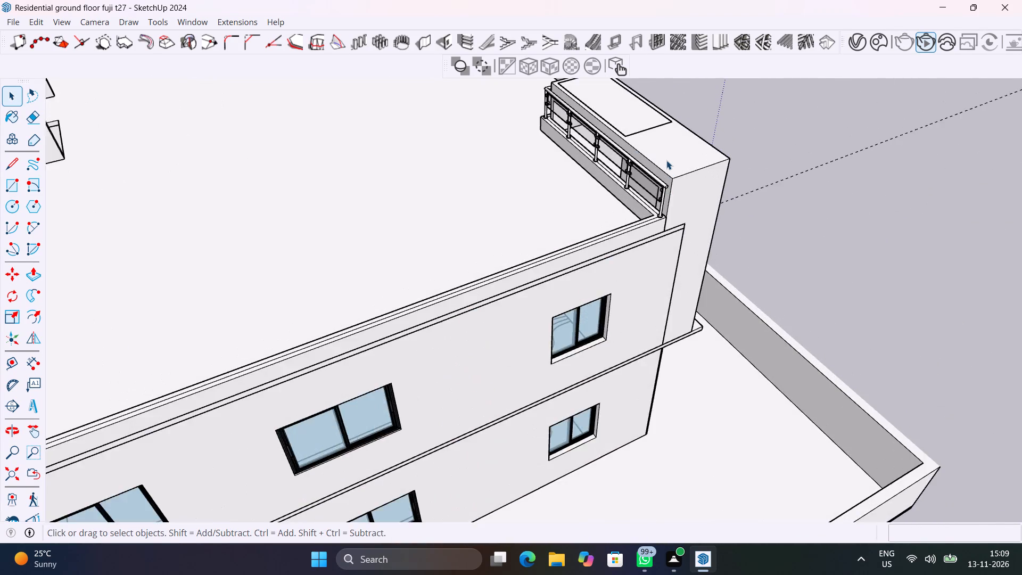
{"action": "scroll", "coordinate": [666, 160], "scroll_direction": "up", "scroll_amount": 9}
{"action": "middle_click_drag", "start_coordinate": [674, 283], "coordinate": [0, 161]}
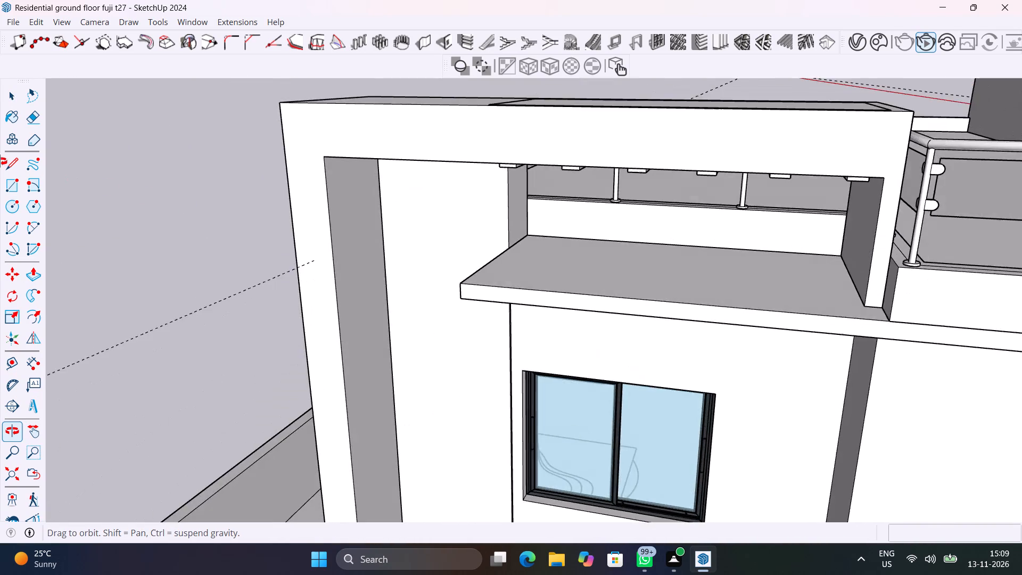
{"action": "middle_click_drag", "start_coordinate": [0, 161], "coordinate": [646, 327]}
Save the house model.
{"action": "key", "text": "ctrl+s"}
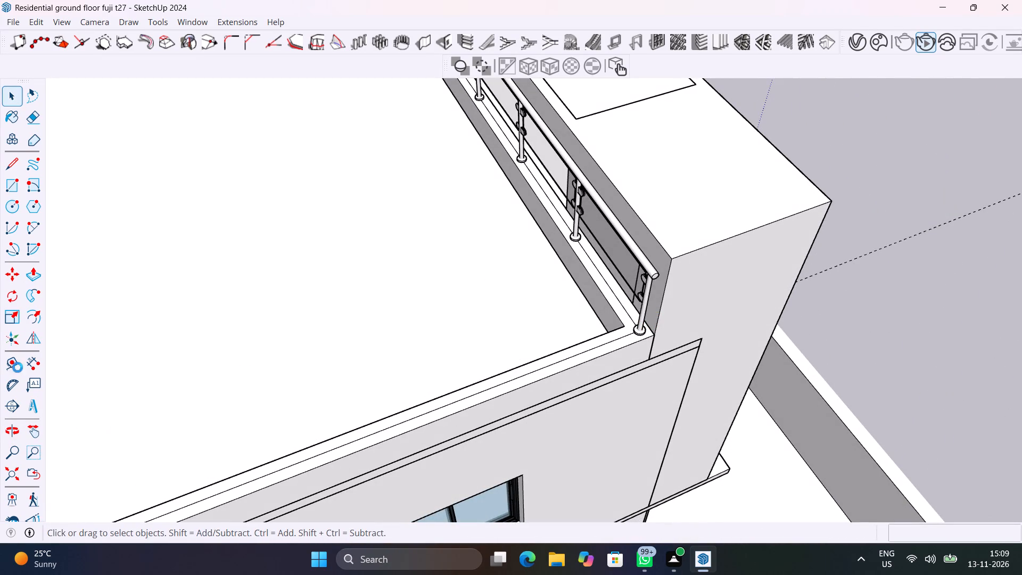
Start a MajRail Type C rail, 25" high with zero offsets, with its first pole at the parapet corner beside the front block.
{"action": "left_click", "coordinate": [236, 22]}
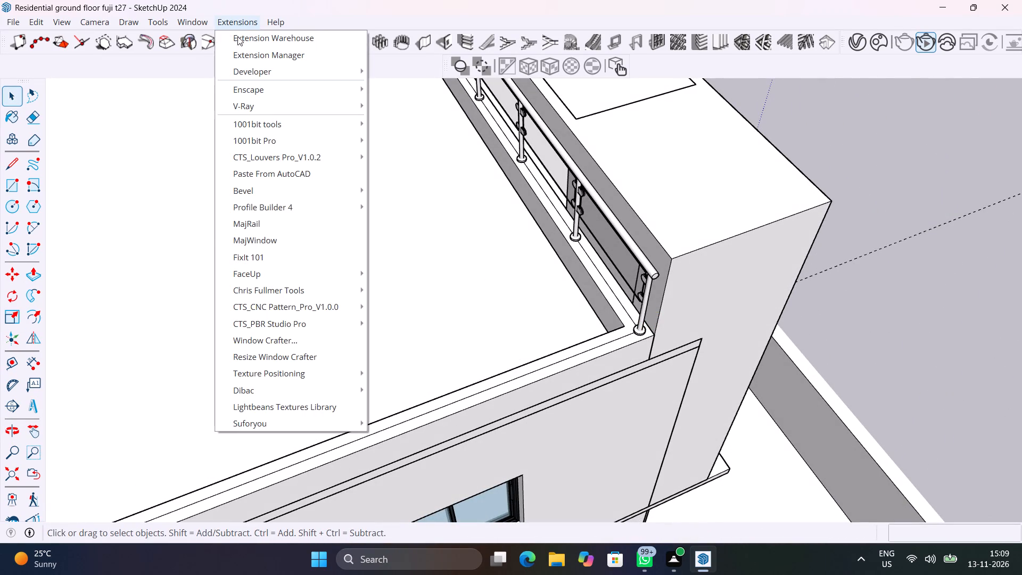
{"action": "left_click", "coordinate": [318, 227]}
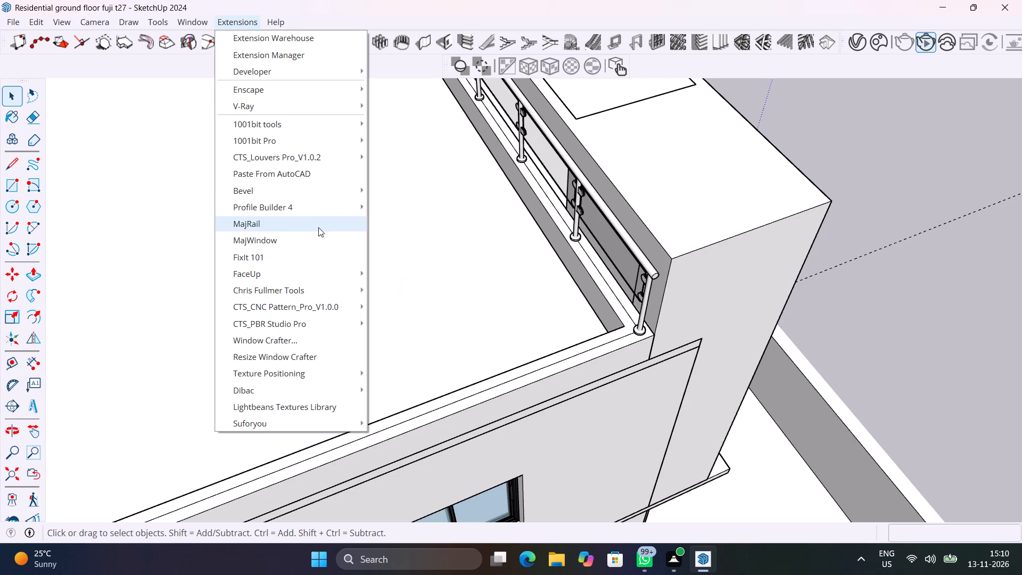
{"action": "left_click", "coordinate": [235, 389]}
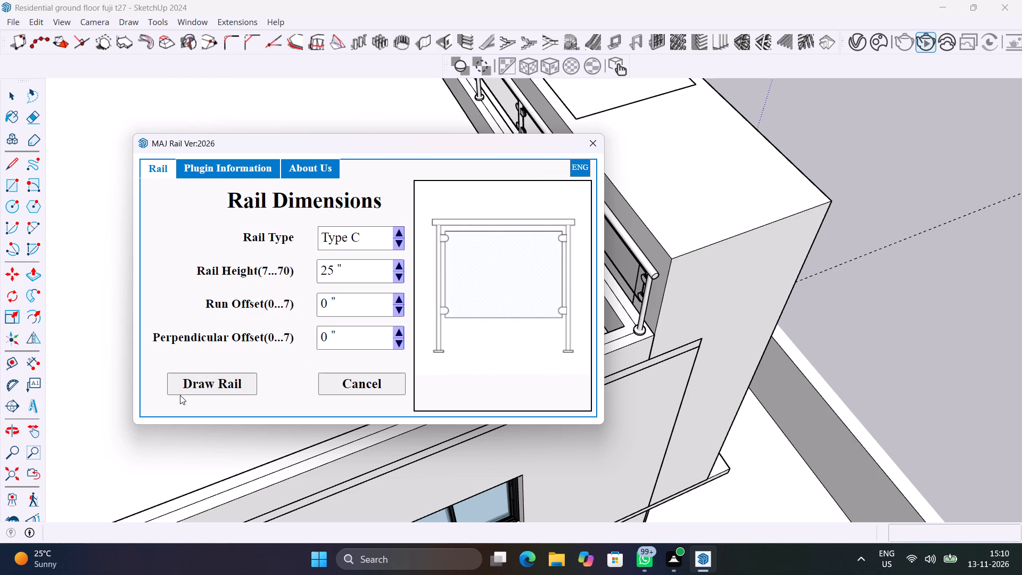
{"action": "left_click", "coordinate": [209, 385]}
{"action": "left_click", "coordinate": [841, 331]}
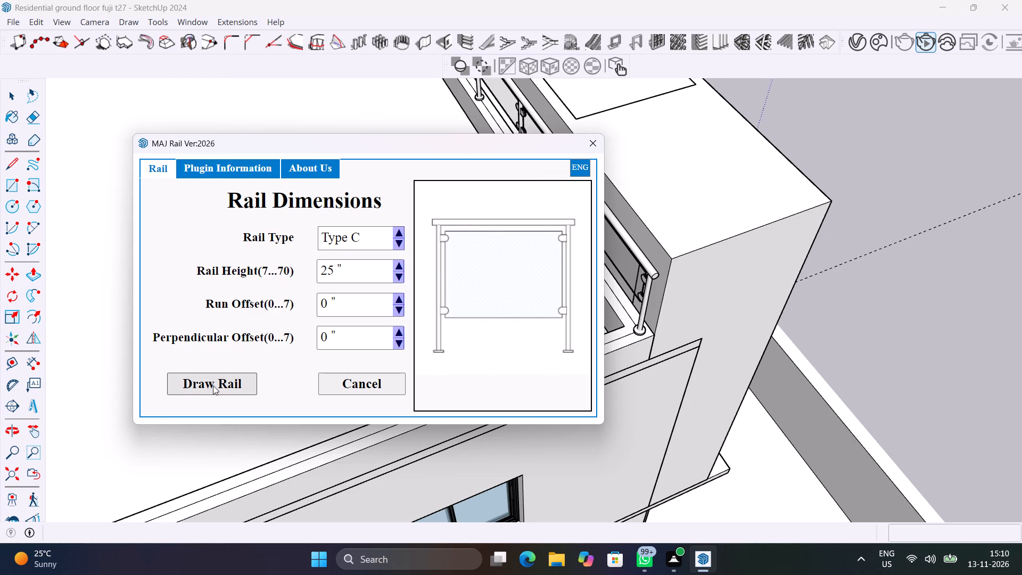
{"action": "left_click", "coordinate": [213, 385]}
{"action": "double_click", "coordinate": [213, 385]}
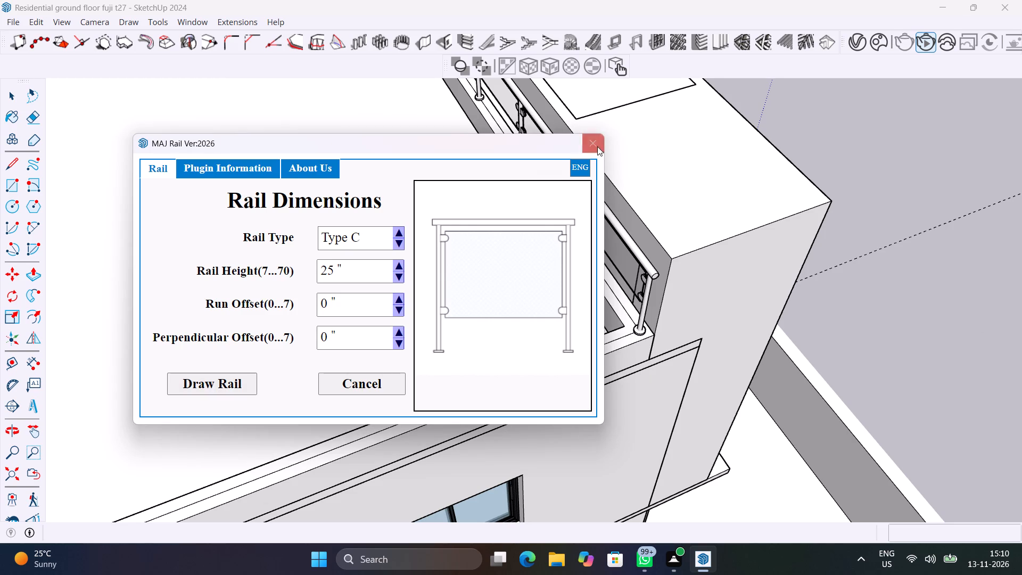
{"action": "left_click", "coordinate": [598, 147]}
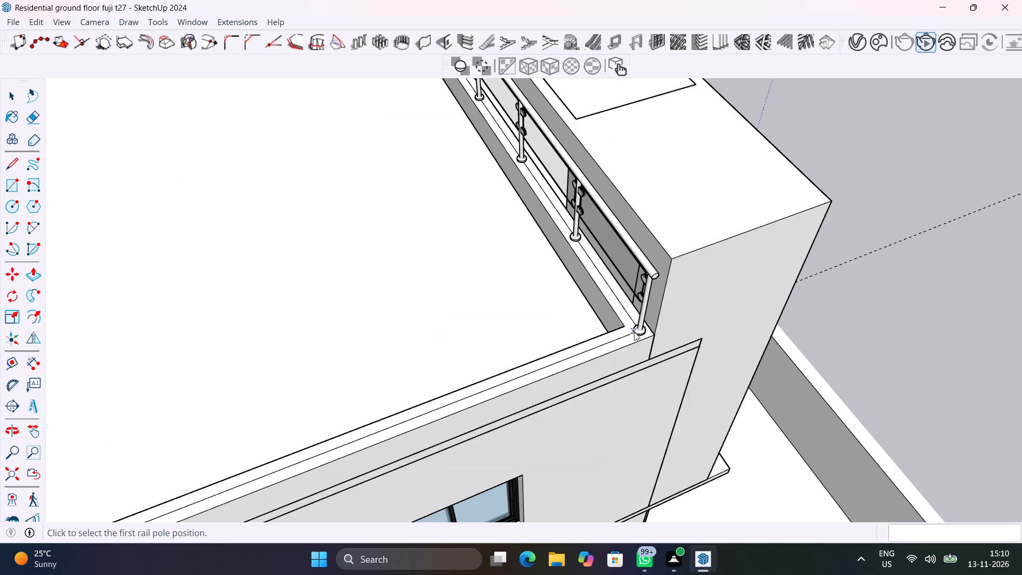
{"action": "scroll", "coordinate": [631, 334], "scroll_direction": "up", "scroll_amount": 4}
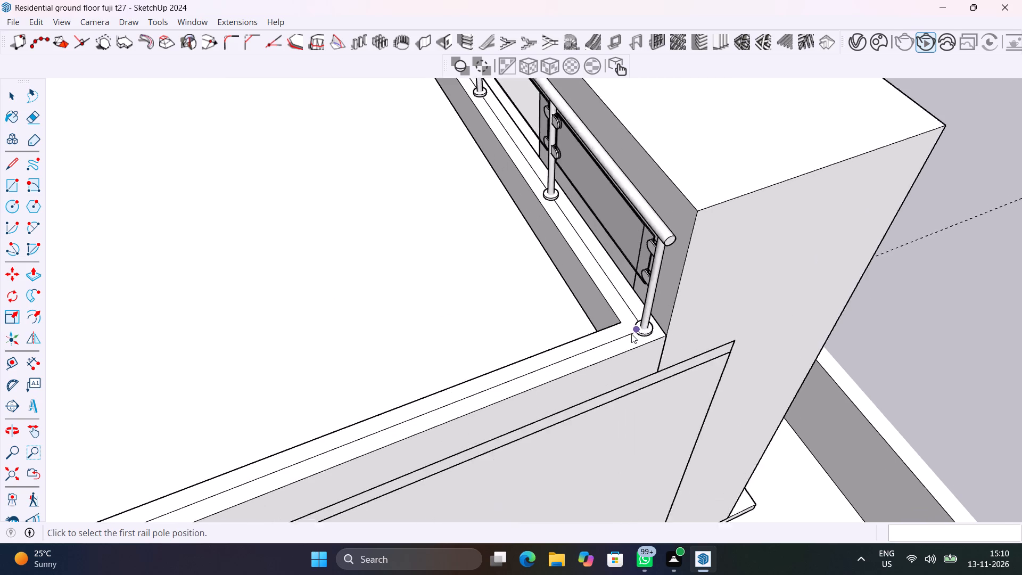
{"action": "scroll", "coordinate": [631, 334], "scroll_direction": "up", "scroll_amount": 7}
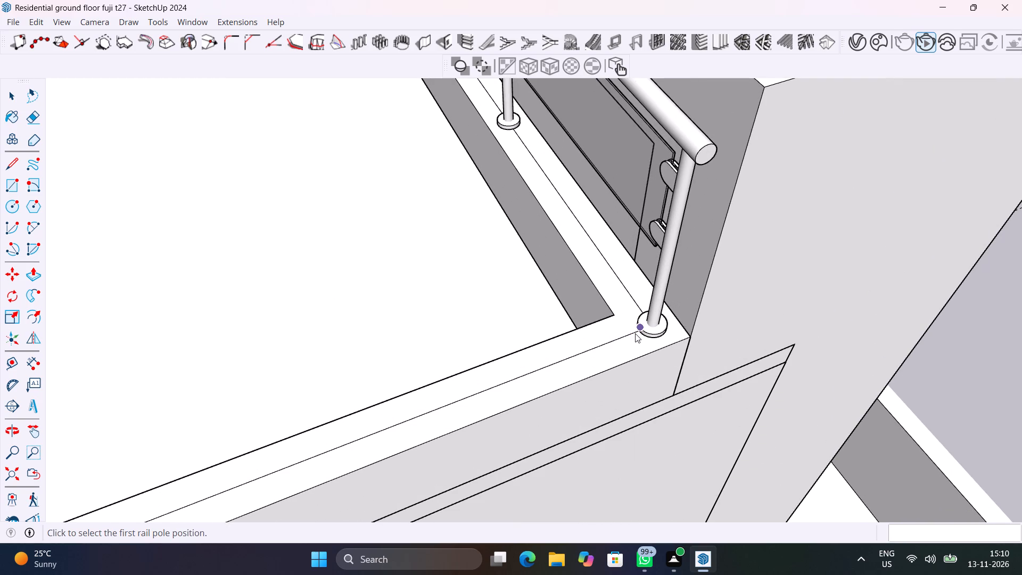
{"action": "left_click", "coordinate": [634, 333]}
Place four more rail poles along the centre line of the long window-side parapet, spaced about 5' 6" to 5' 10" apart.
{"action": "scroll", "coordinate": [561, 351], "scroll_direction": "down", "scroll_amount": 15}
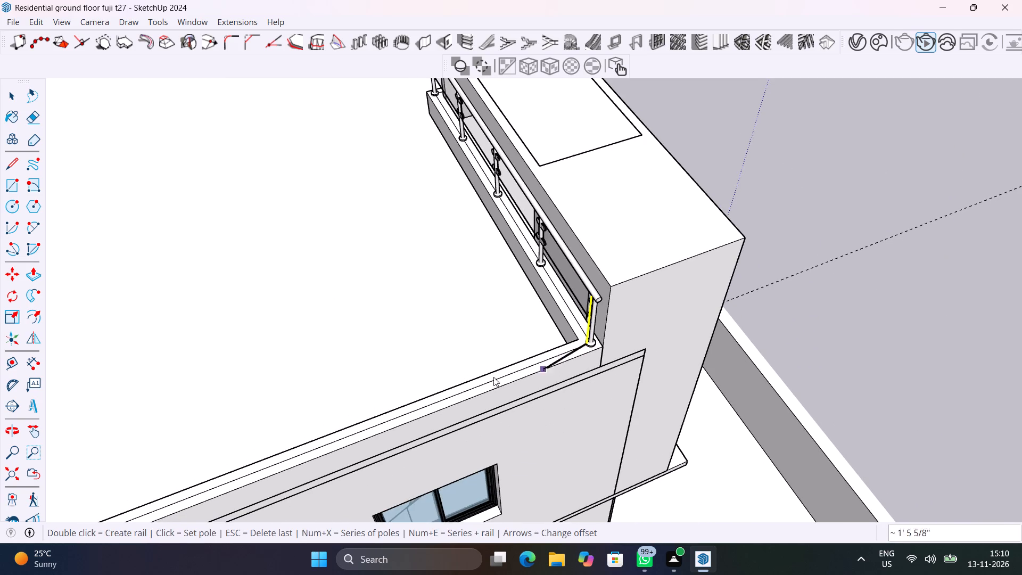
{"action": "scroll", "coordinate": [463, 383], "scroll_direction": "down", "scroll_amount": 13}
{"action": "middle_click_drag", "start_coordinate": [463, 383], "coordinate": [687, 297], "text": "shift"}
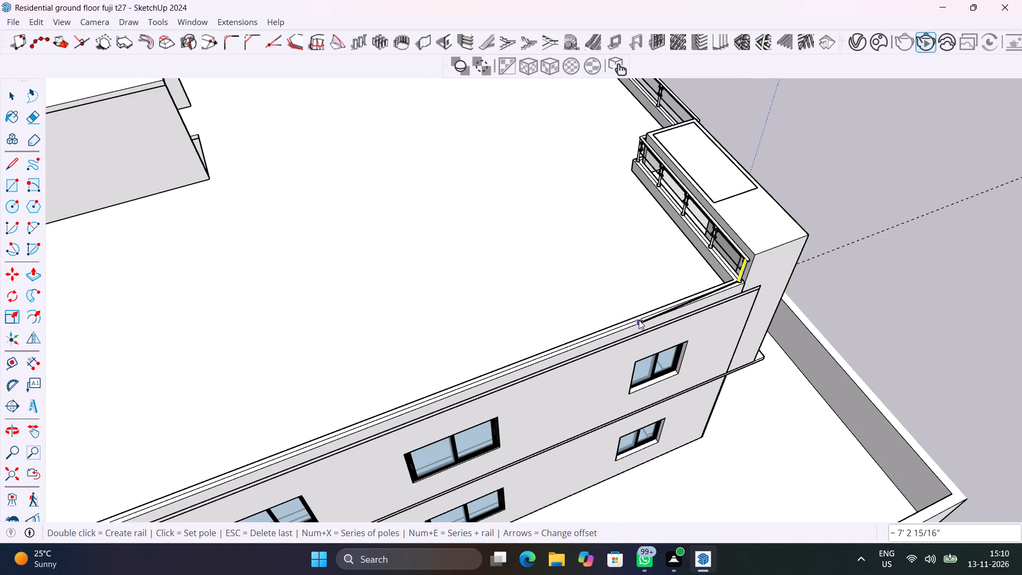
{"action": "scroll", "coordinate": [639, 320], "scroll_direction": "up", "scroll_amount": 5}
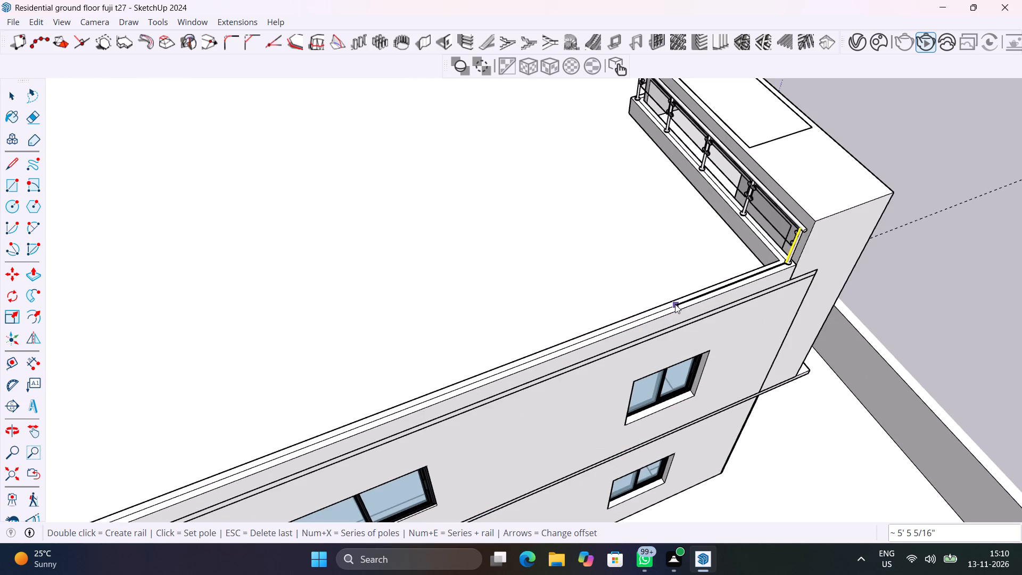
{"action": "left_click", "coordinate": [675, 304]}
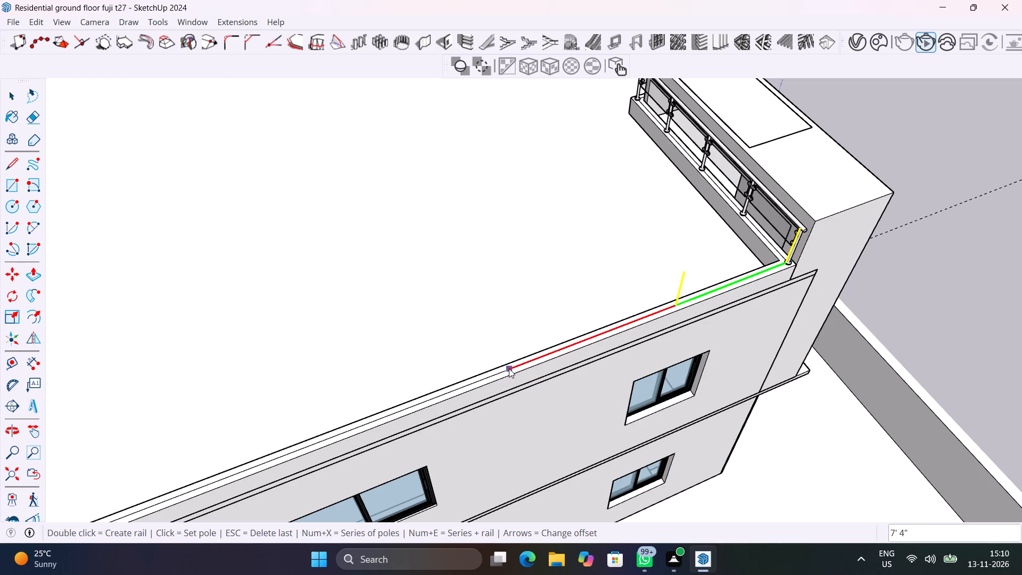
{"action": "left_click", "coordinate": [551, 354]}
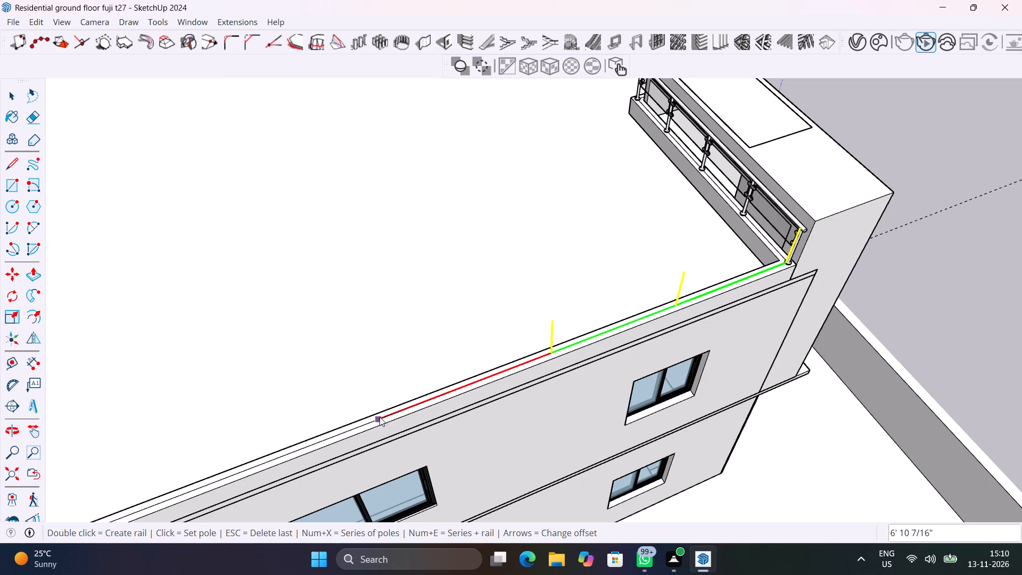
{"action": "left_click", "coordinate": [405, 410]}
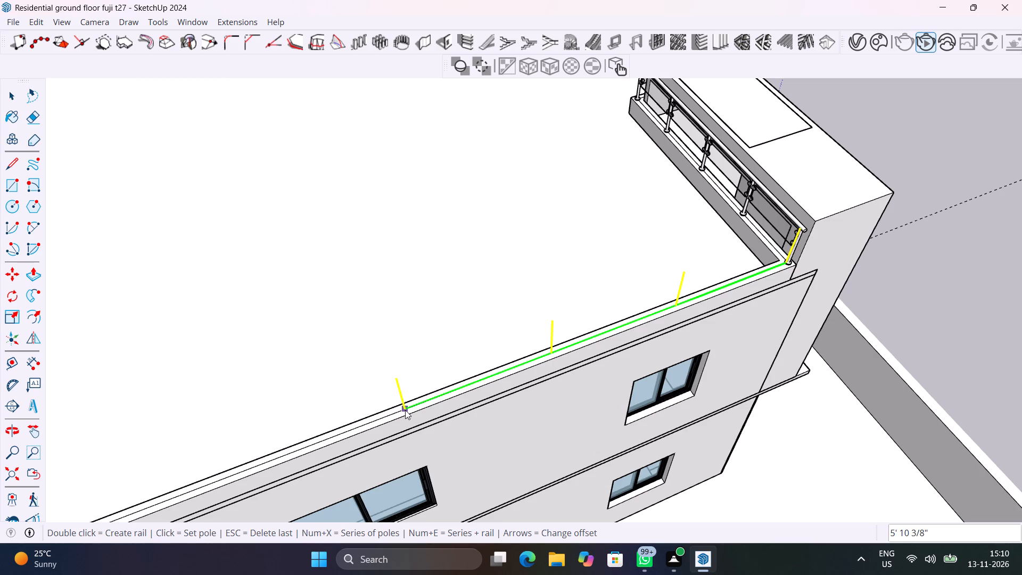
{"action": "scroll", "coordinate": [405, 410], "scroll_direction": "down", "scroll_amount": 6}
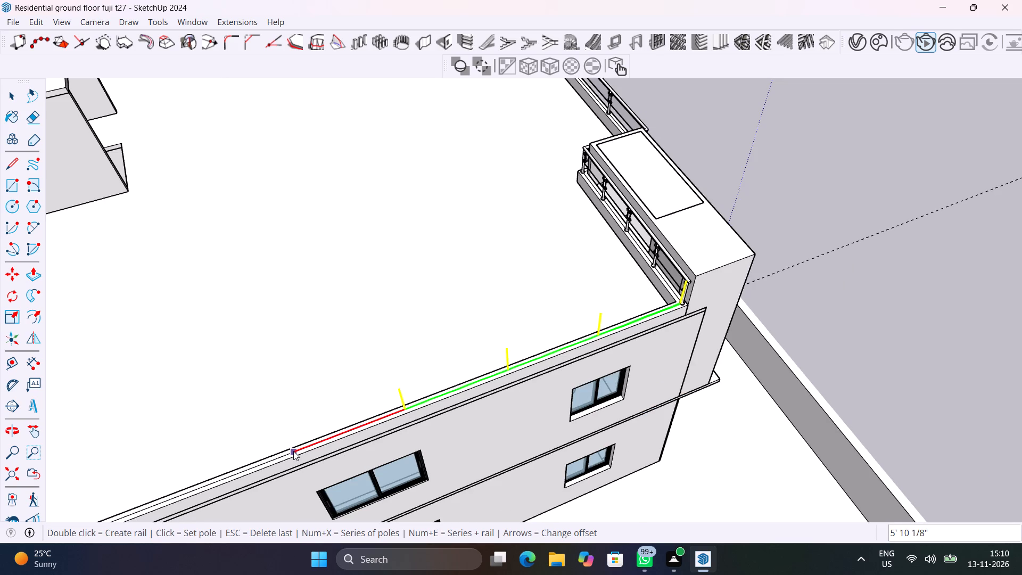
{"action": "left_click", "coordinate": [293, 451]}
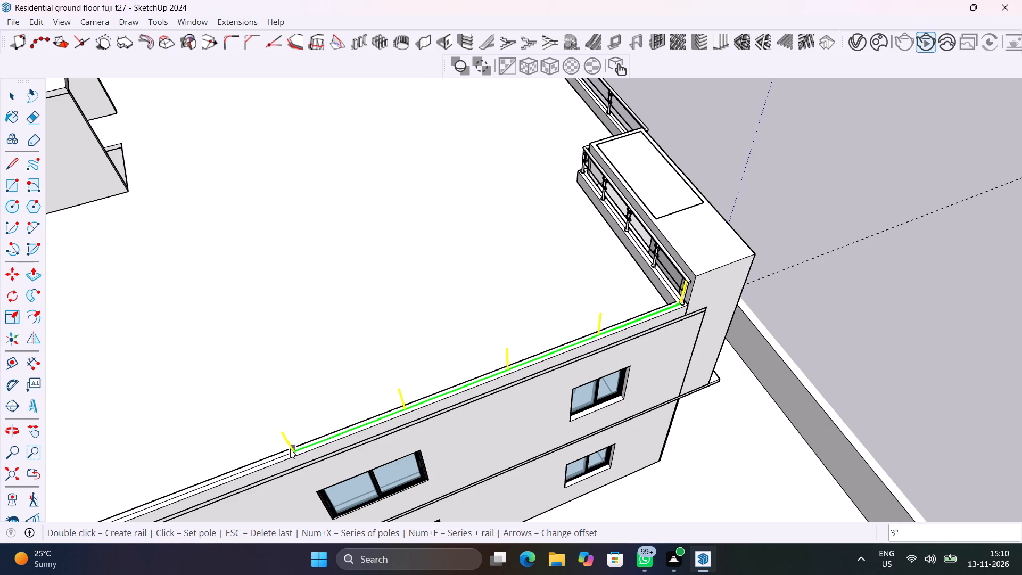
Extend the rail with two poles about 5' 11" apart, one about 4' further, and one at the parapet's far corner.
{"action": "middle_click_drag", "start_coordinate": [290, 449], "coordinate": [644, 282]}
{"action": "scroll", "coordinate": [640, 288], "scroll_direction": "up", "scroll_amount": 9}
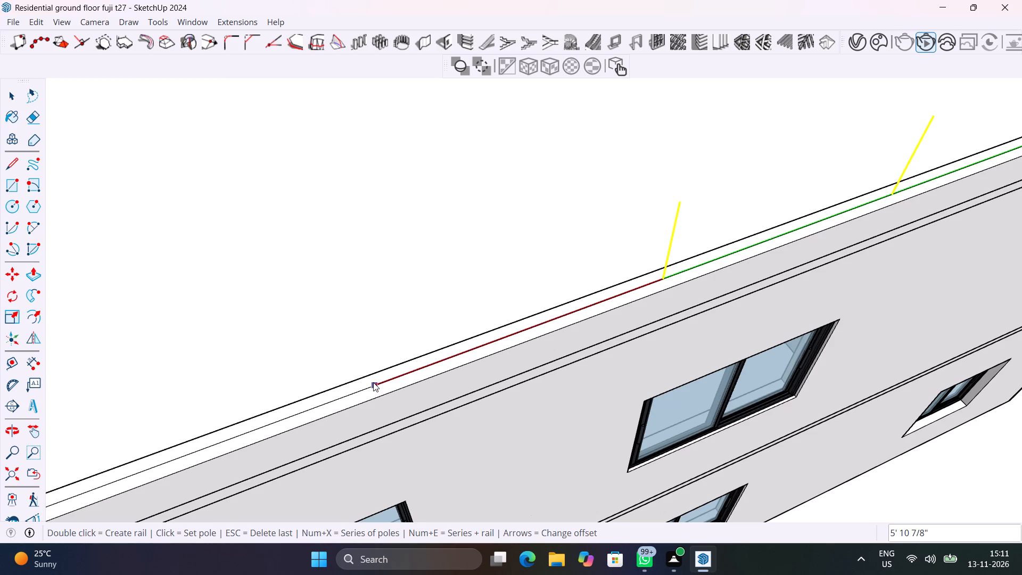
{"action": "left_click", "coordinate": [373, 382]}
{"action": "scroll", "coordinate": [373, 382], "scroll_direction": "down", "scroll_amount": 7}
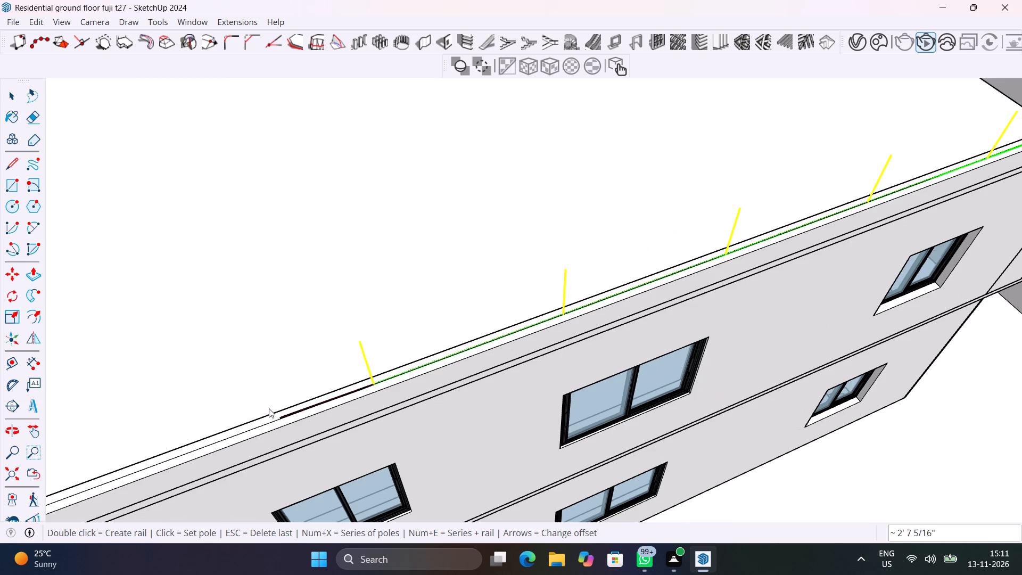
{"action": "middle_click_drag", "start_coordinate": [166, 447], "coordinate": [520, 326]}
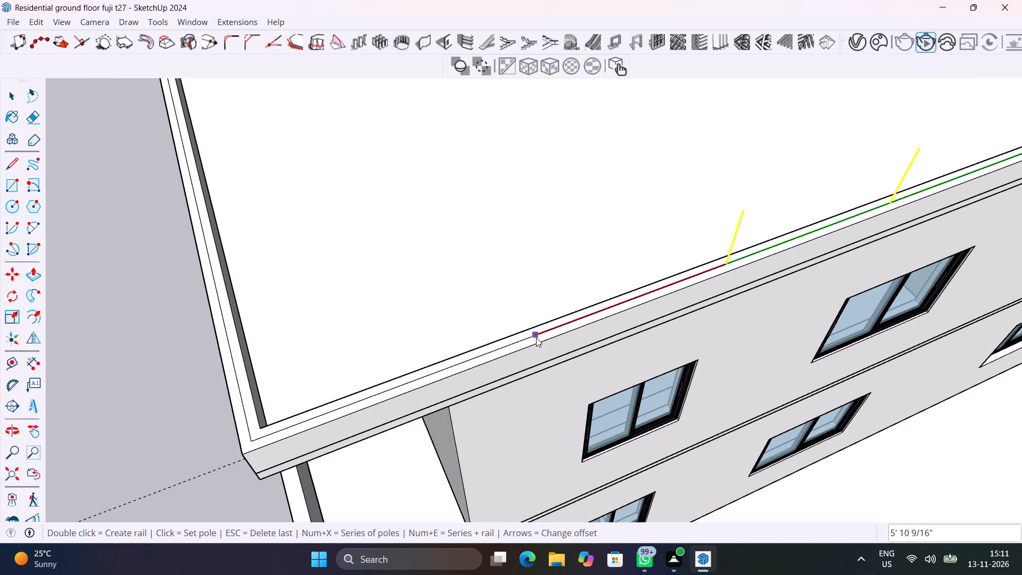
{"action": "left_click", "coordinate": [536, 338]}
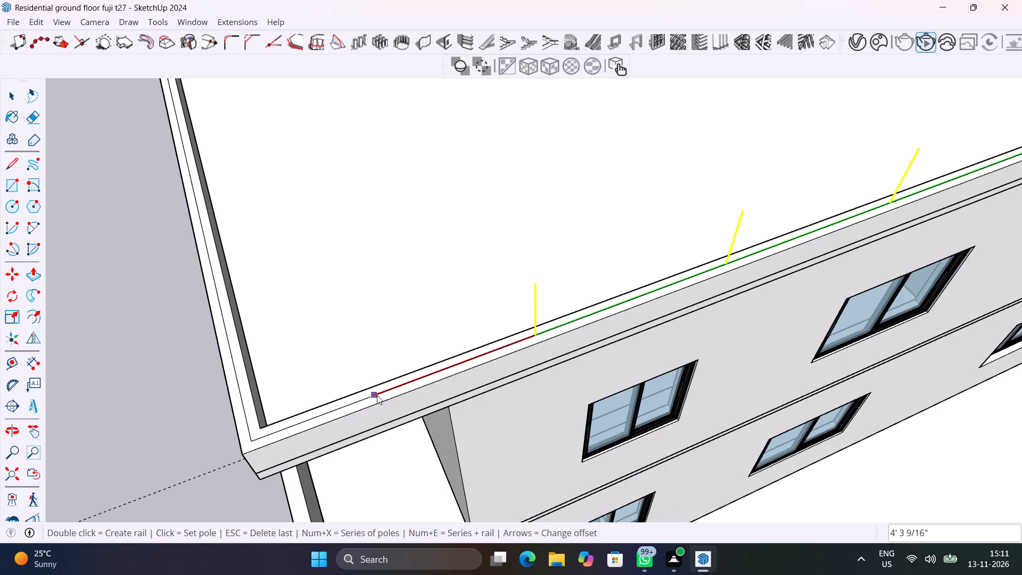
{"action": "left_click", "coordinate": [379, 395]}
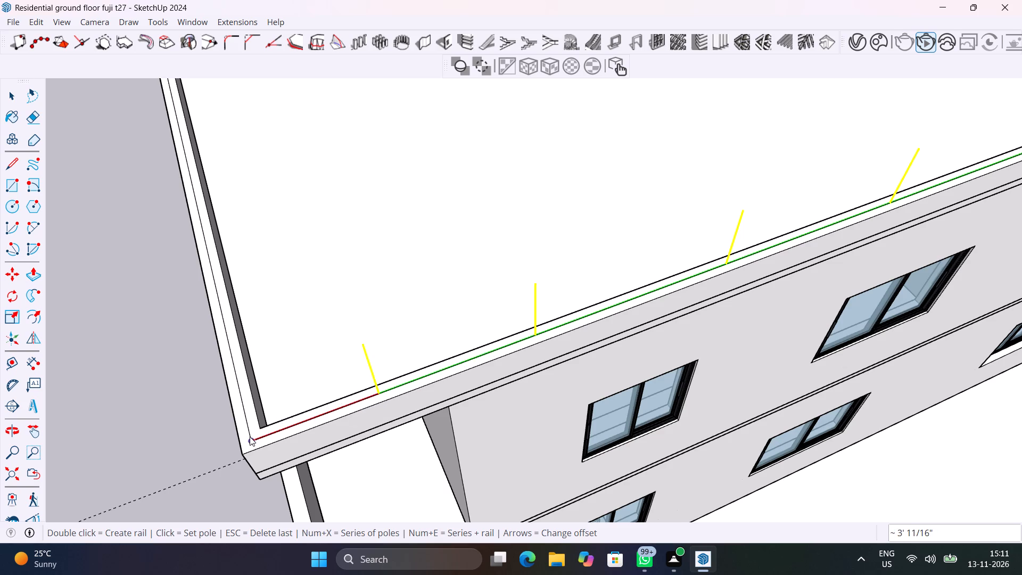
{"action": "left_click", "coordinate": [250, 437]}
Turn the rail around the parapet corner and place two poles along the adjoining parapet's centre line, about 4' to 5' apart.
{"action": "middle_click_drag", "start_coordinate": [250, 437], "coordinate": [675, 322]}
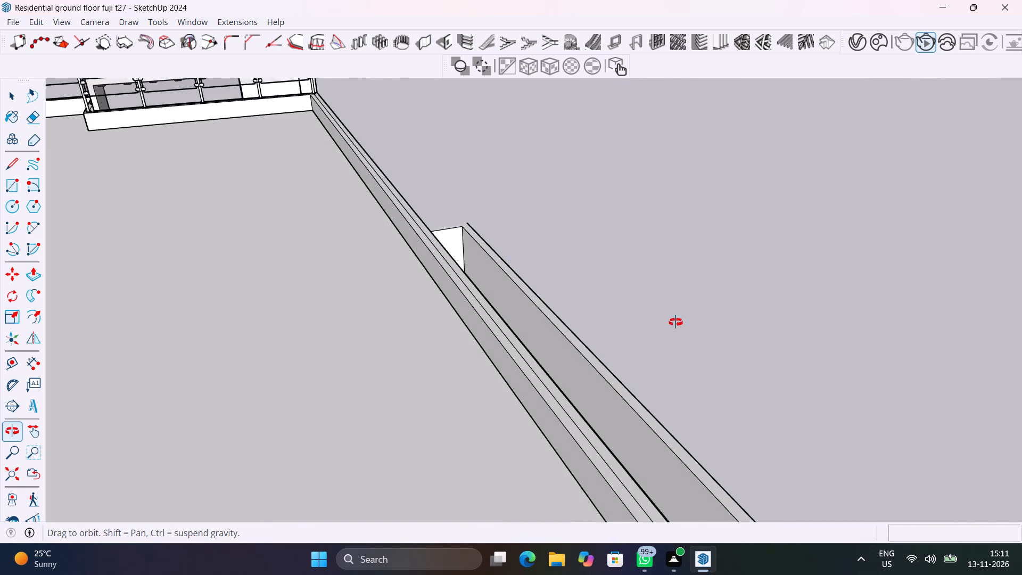
{"action": "middle_click_drag", "start_coordinate": [675, 322], "coordinate": [649, 321]}
{"action": "scroll", "coordinate": [649, 321], "scroll_direction": "down", "scroll_amount": 14}
{"action": "scroll", "coordinate": [636, 371], "scroll_direction": "up", "scroll_amount": 7}
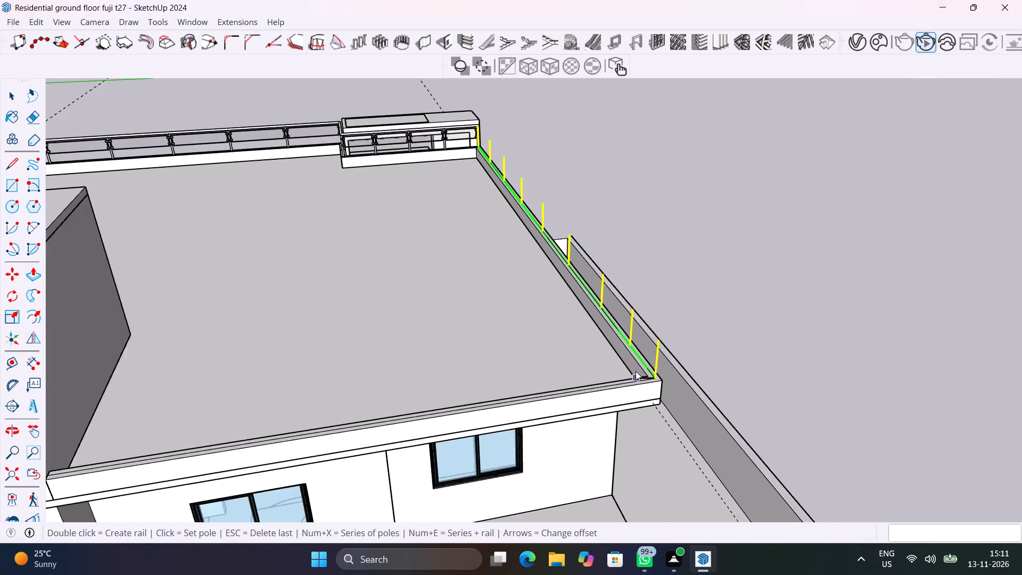
{"action": "scroll", "coordinate": [636, 371], "scroll_direction": "up", "scroll_amount": 7}
{"action": "middle_click_drag", "start_coordinate": [637, 368], "coordinate": [627, 360]}
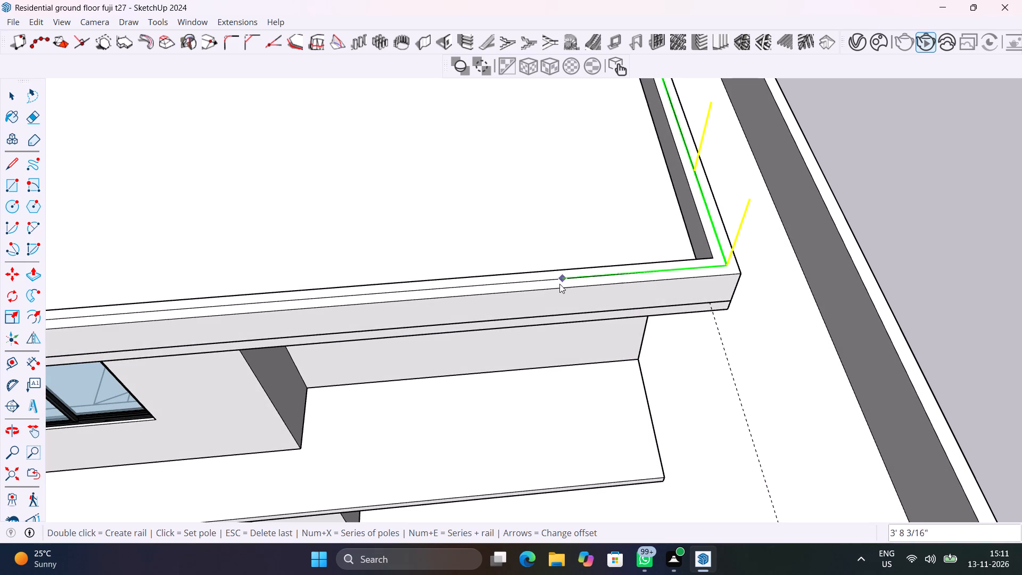
{"action": "left_click", "coordinate": [540, 284]}
{"action": "scroll", "coordinate": [540, 284], "scroll_direction": "down", "scroll_amount": 8}
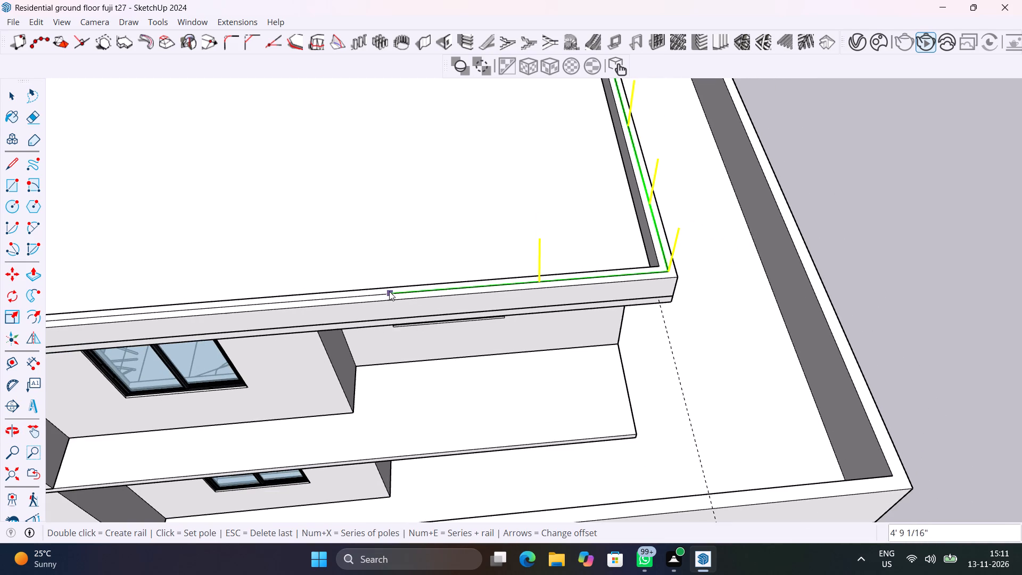
{"action": "left_click", "coordinate": [383, 293]}
Add two poles about 4' 5" and 5' 8" further, then create the rail with its end pole at the parapet's end beside the projecting block.
{"action": "scroll", "coordinate": [383, 293], "scroll_direction": "down", "scroll_amount": 1}
{"action": "middle_click_drag", "start_coordinate": [383, 293], "coordinate": [761, 290], "text": "shift"}
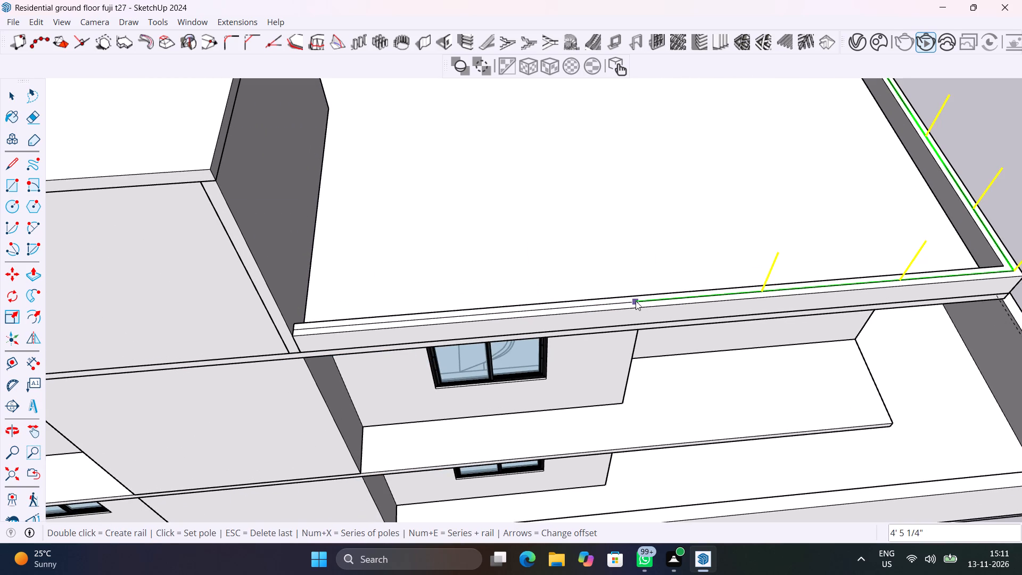
{"action": "left_click", "coordinate": [636, 301]}
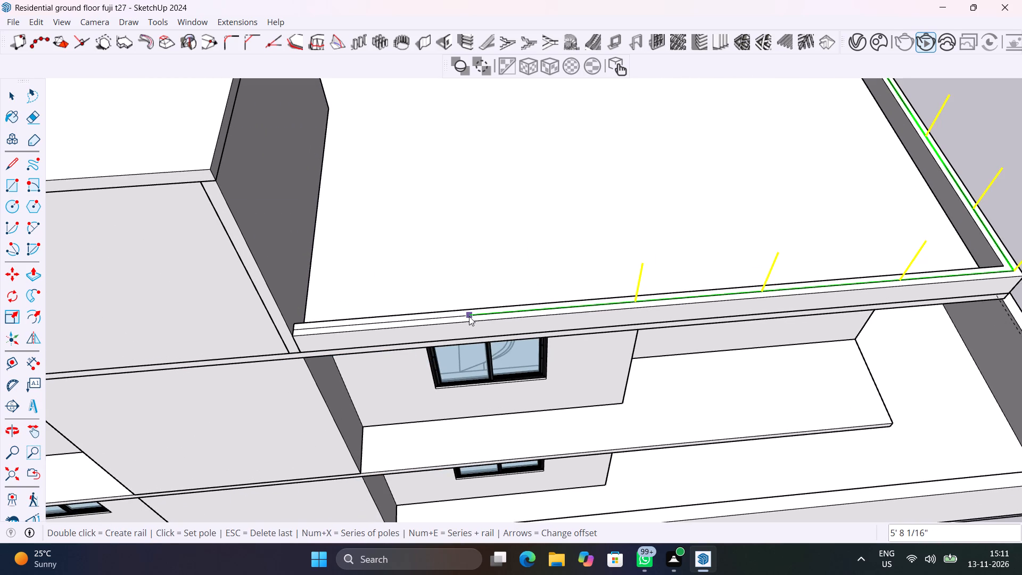
{"action": "left_click", "coordinate": [469, 316]}
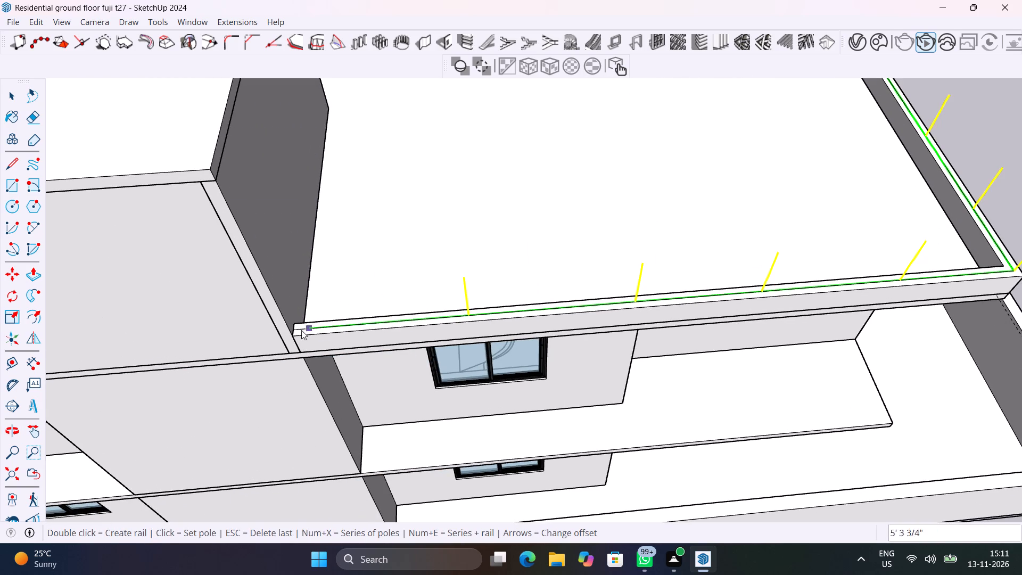
{"action": "scroll", "coordinate": [296, 327], "scroll_direction": "up", "scroll_amount": 5}
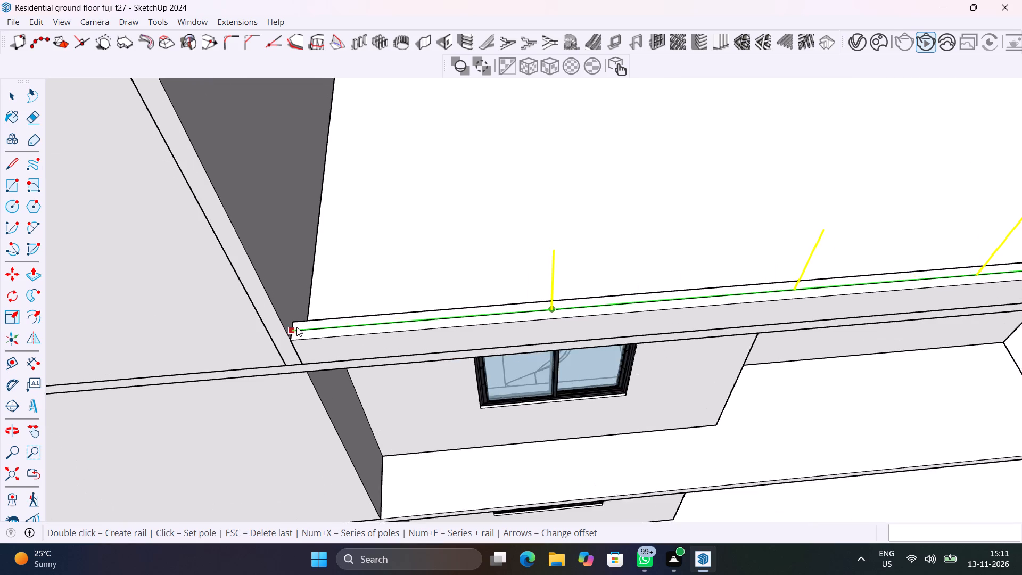
{"action": "scroll", "coordinate": [296, 327], "scroll_direction": "up", "scroll_amount": 5}
{"action": "double_click", "coordinate": [289, 333]}
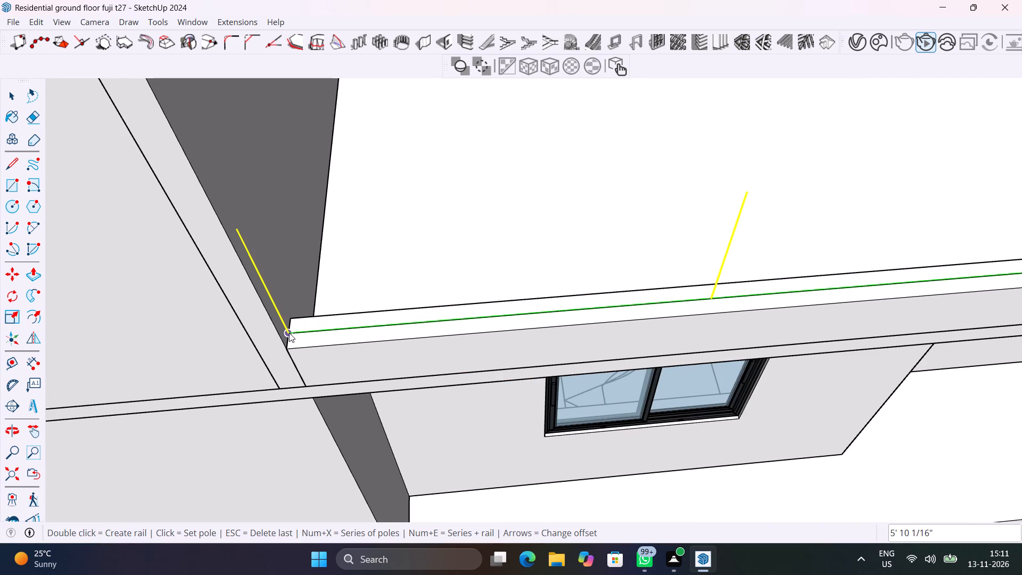
{"action": "scroll", "coordinate": [289, 333], "scroll_direction": "down", "scroll_amount": 14}
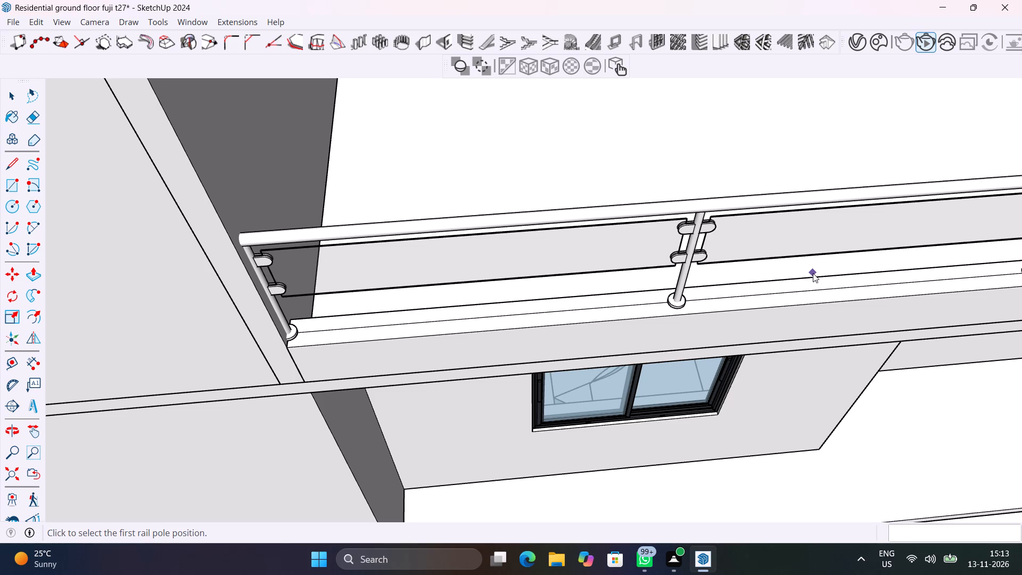
Examine the roof railing around the whole house, then the framed box on the front facade, and leave the rail command.
{"action": "scroll", "coordinate": [539, 265], "scroll_direction": "down", "scroll_amount": 12}
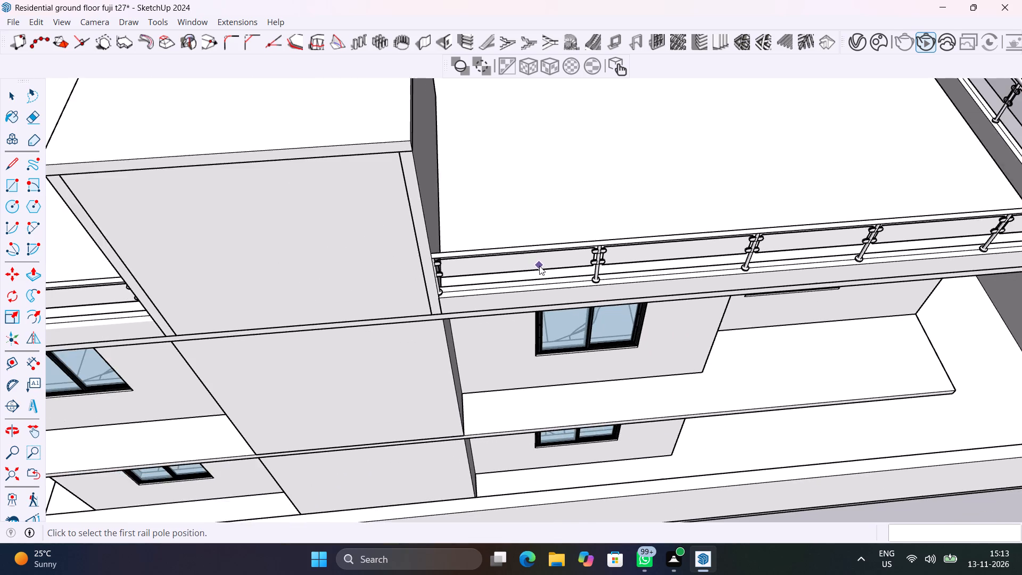
{"action": "scroll", "coordinate": [539, 266], "scroll_direction": "down", "scroll_amount": 6}
{"action": "middle_click_drag", "start_coordinate": [811, 301], "coordinate": [425, 294]}
{"action": "scroll", "coordinate": [475, 272], "scroll_direction": "up", "scroll_amount": 1}
{"action": "scroll", "coordinate": [739, 204], "scroll_direction": "down", "scroll_amount": 12}
{"action": "middle_click_drag", "start_coordinate": [948, 207], "coordinate": [471, 100]}
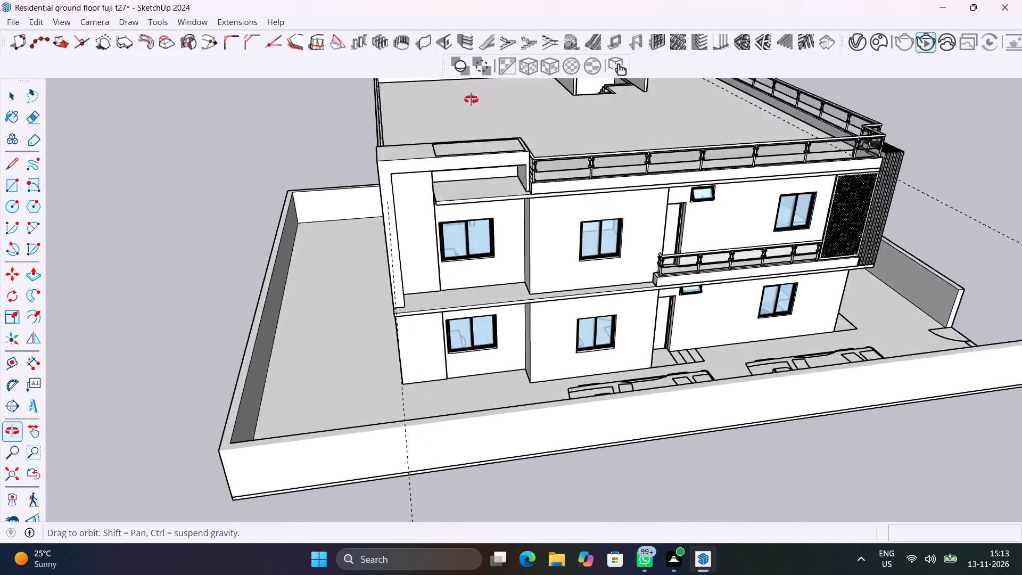
{"action": "middle_click_drag", "start_coordinate": [471, 100], "coordinate": [436, 94]}
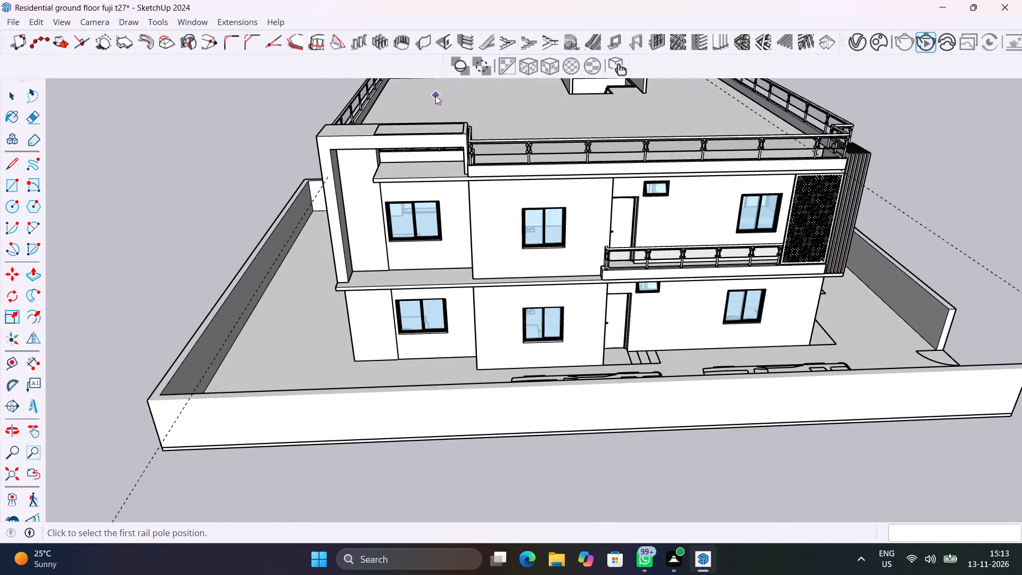
{"action": "middle_click_drag", "start_coordinate": [526, 134], "coordinate": [531, 226], "text": "shift"}
{"action": "middle_click_drag", "start_coordinate": [531, 226], "coordinate": [518, 171], "text": "shift"}
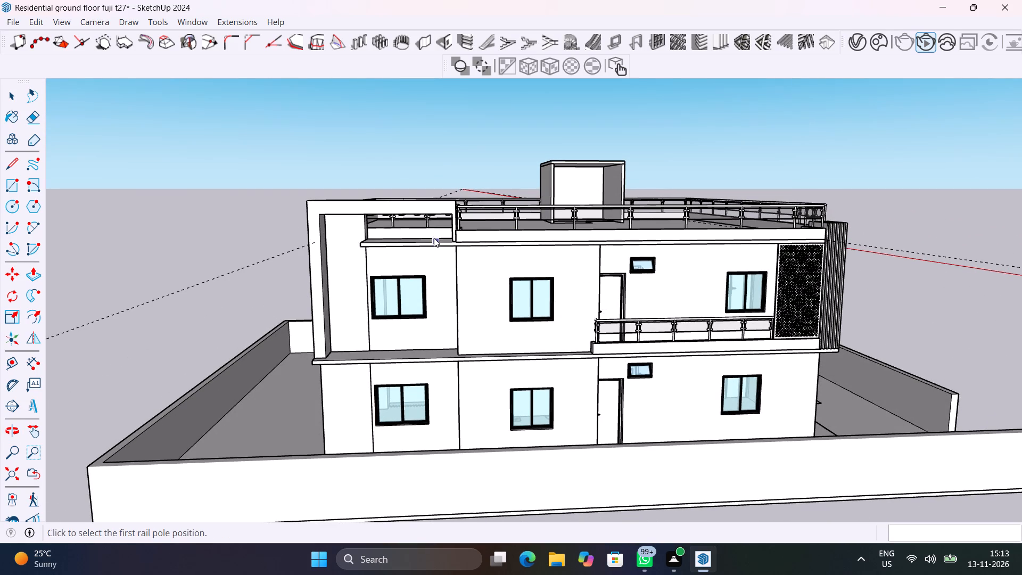
{"action": "middle_click_drag", "start_coordinate": [433, 238], "coordinate": [449, 280]}
{"action": "scroll", "coordinate": [449, 280], "scroll_direction": "up", "scroll_amount": 1}
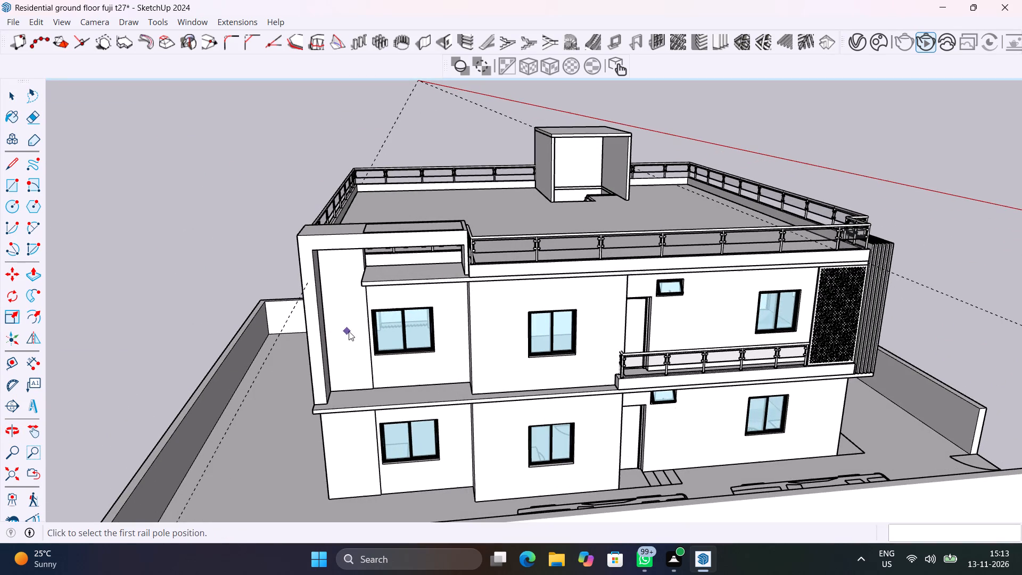
{"action": "scroll", "coordinate": [350, 331], "scroll_direction": "up", "scroll_amount": 6}
{"action": "key", "text": "space"}
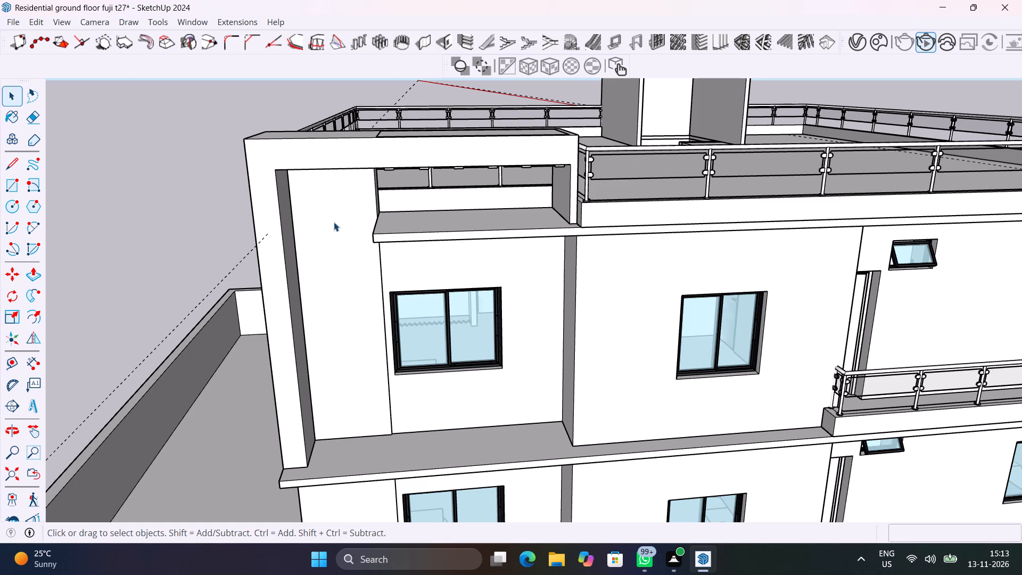
Open the wall group for editing and select the narrow upper-floor wall face beside the window inside the framed box.
{"action": "scroll", "coordinate": [342, 210], "scroll_direction": "up", "scroll_amount": 9}
{"action": "middle_click_drag", "start_coordinate": [378, 237], "coordinate": [109, 208]}
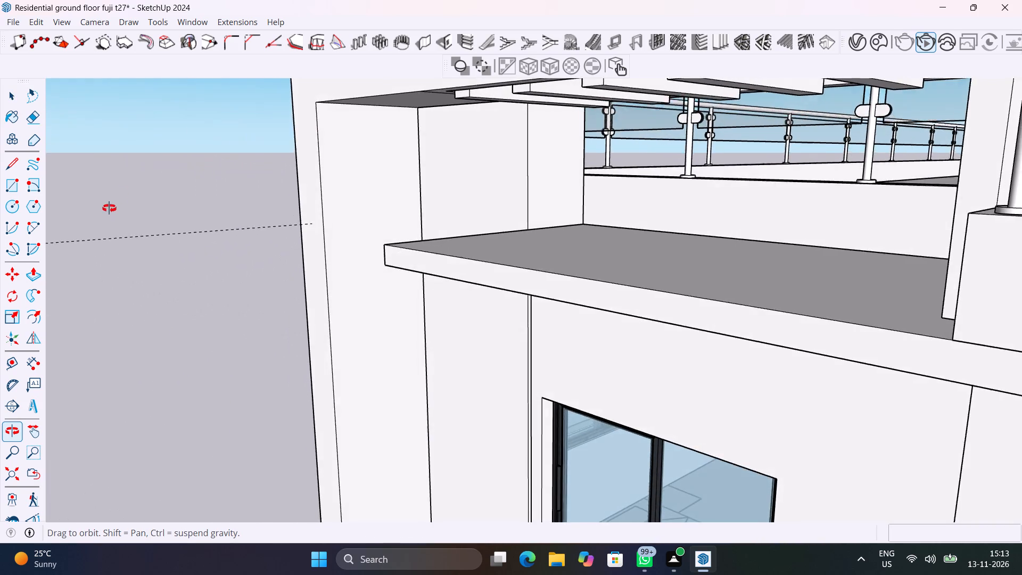
{"action": "middle_click_drag", "start_coordinate": [109, 208], "coordinate": [305, 171]}
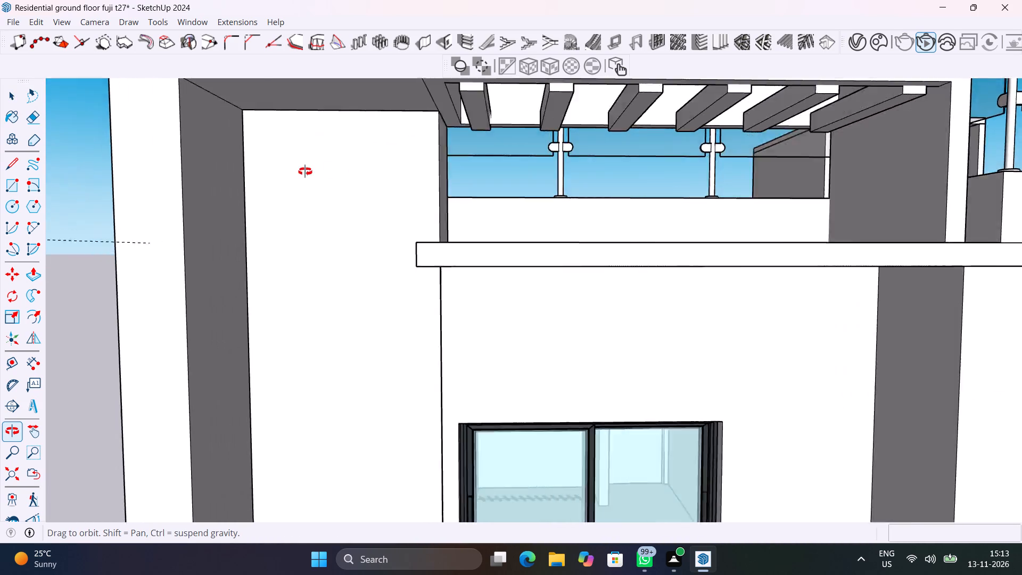
{"action": "middle_click_drag", "start_coordinate": [305, 171], "coordinate": [197, 139]}
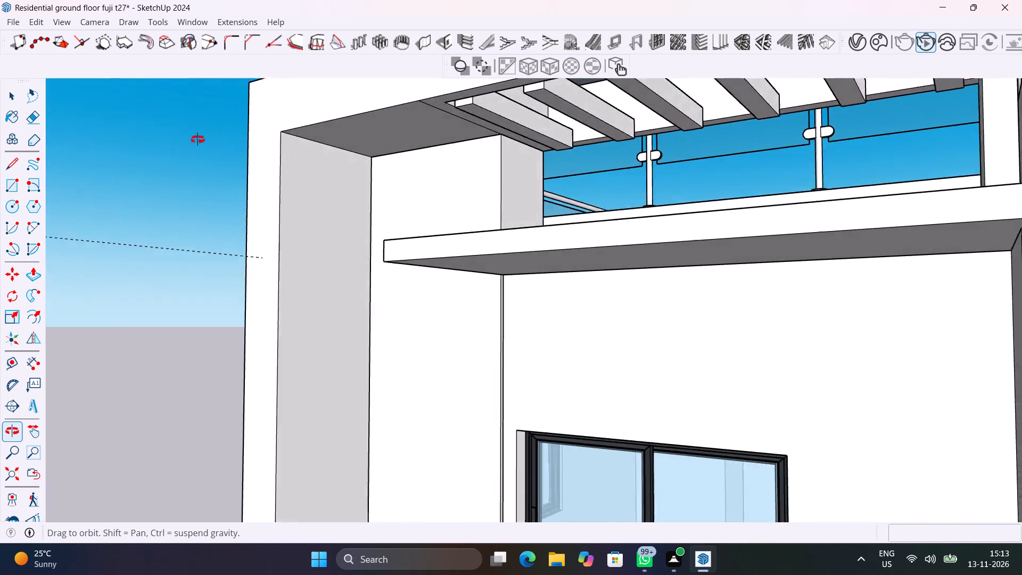
{"action": "middle_click_drag", "start_coordinate": [197, 139], "coordinate": [328, 222]}
{"action": "left_click", "coordinate": [374, 256]}
{"action": "double_click", "coordinate": [374, 256]}
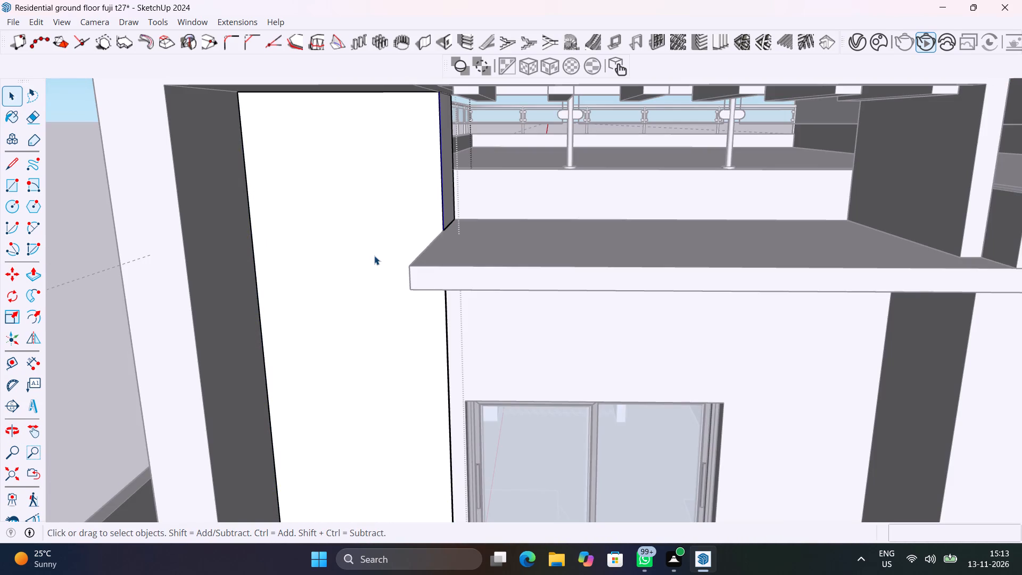
{"action": "left_click", "coordinate": [374, 256]}
{"action": "left_click", "coordinate": [374, 256]}
{"action": "scroll", "coordinate": [374, 256], "scroll_direction": "down", "scroll_amount": 5}
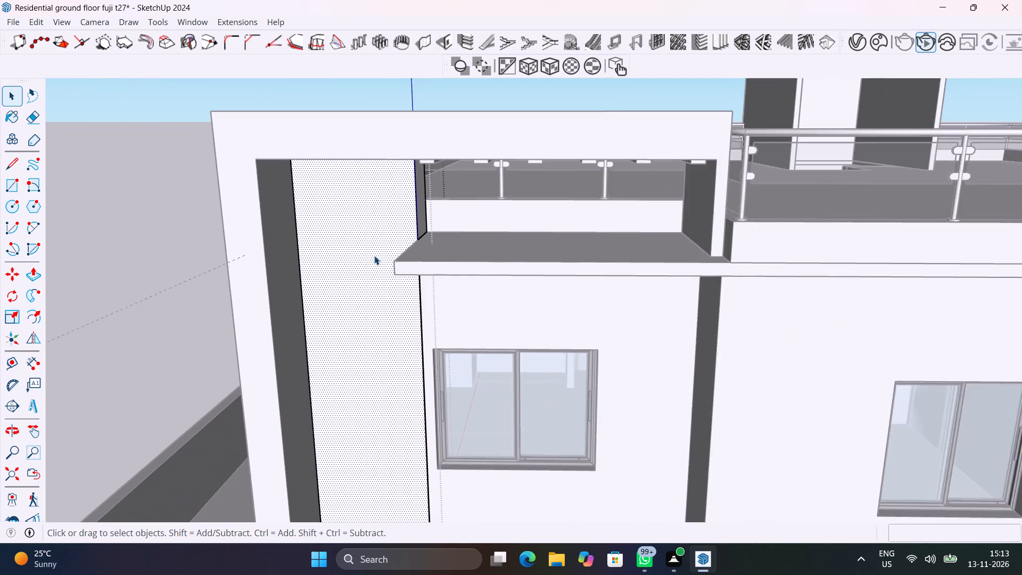
{"action": "scroll", "coordinate": [374, 256], "scroll_direction": "down", "scroll_amount": 4}
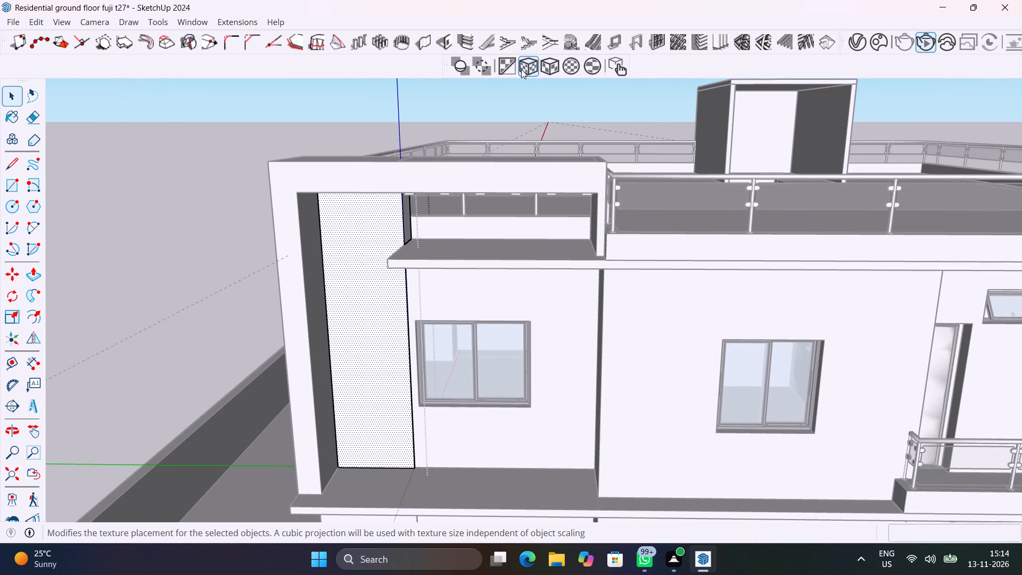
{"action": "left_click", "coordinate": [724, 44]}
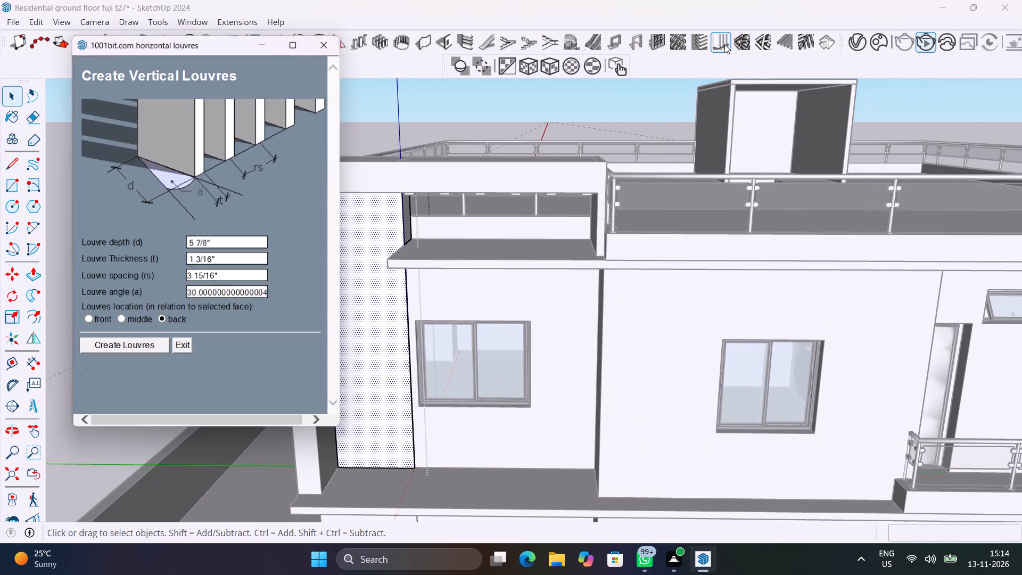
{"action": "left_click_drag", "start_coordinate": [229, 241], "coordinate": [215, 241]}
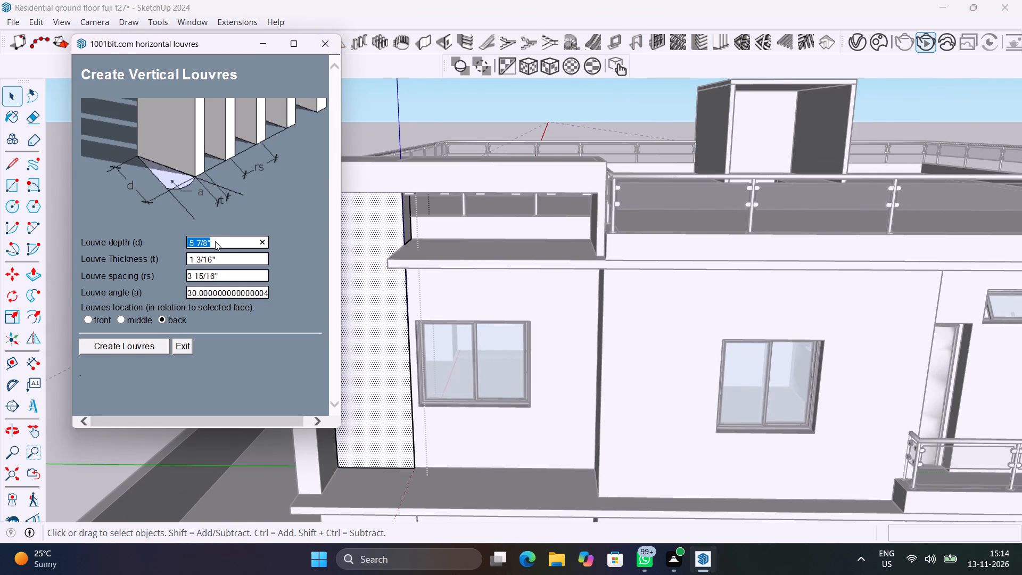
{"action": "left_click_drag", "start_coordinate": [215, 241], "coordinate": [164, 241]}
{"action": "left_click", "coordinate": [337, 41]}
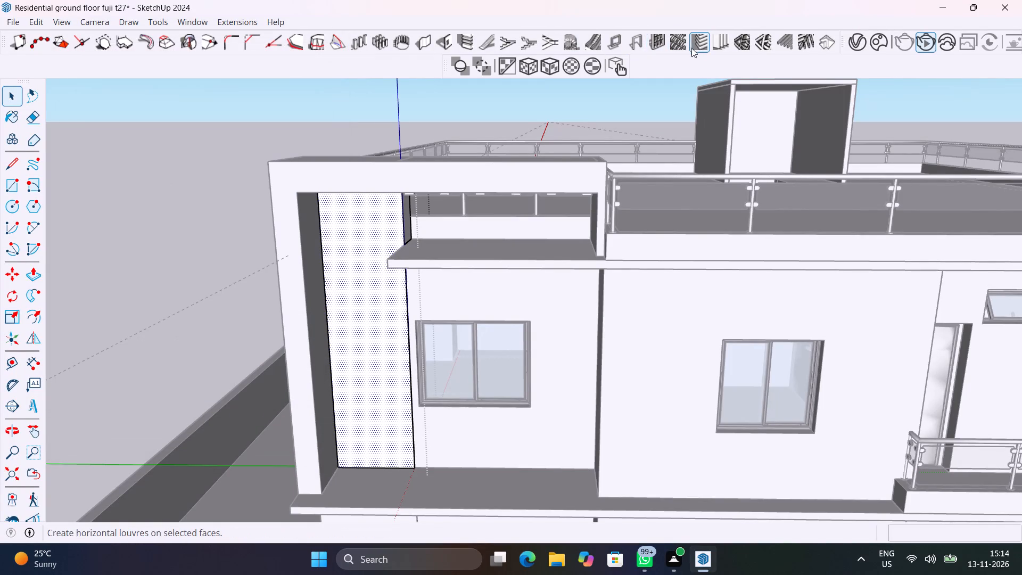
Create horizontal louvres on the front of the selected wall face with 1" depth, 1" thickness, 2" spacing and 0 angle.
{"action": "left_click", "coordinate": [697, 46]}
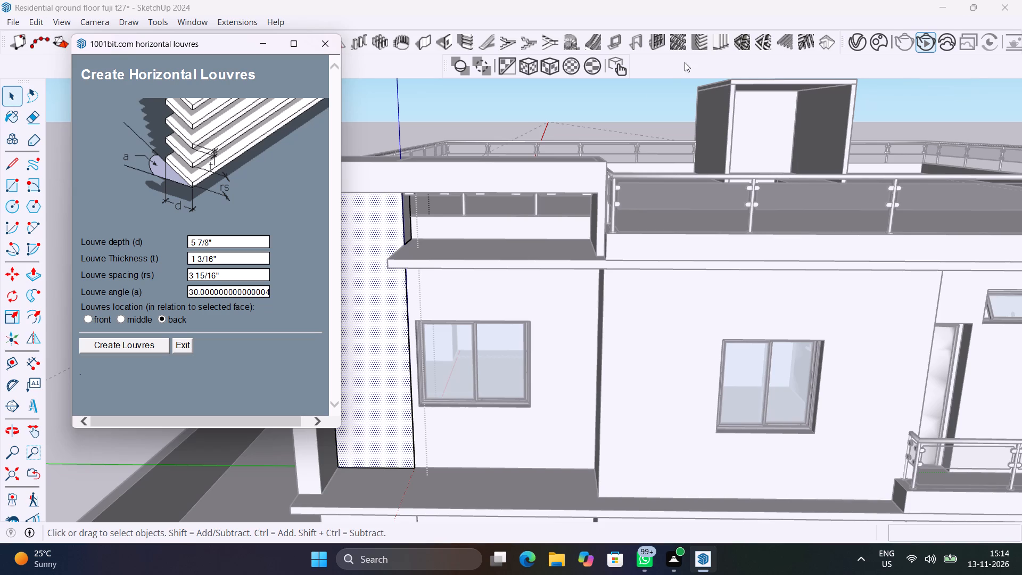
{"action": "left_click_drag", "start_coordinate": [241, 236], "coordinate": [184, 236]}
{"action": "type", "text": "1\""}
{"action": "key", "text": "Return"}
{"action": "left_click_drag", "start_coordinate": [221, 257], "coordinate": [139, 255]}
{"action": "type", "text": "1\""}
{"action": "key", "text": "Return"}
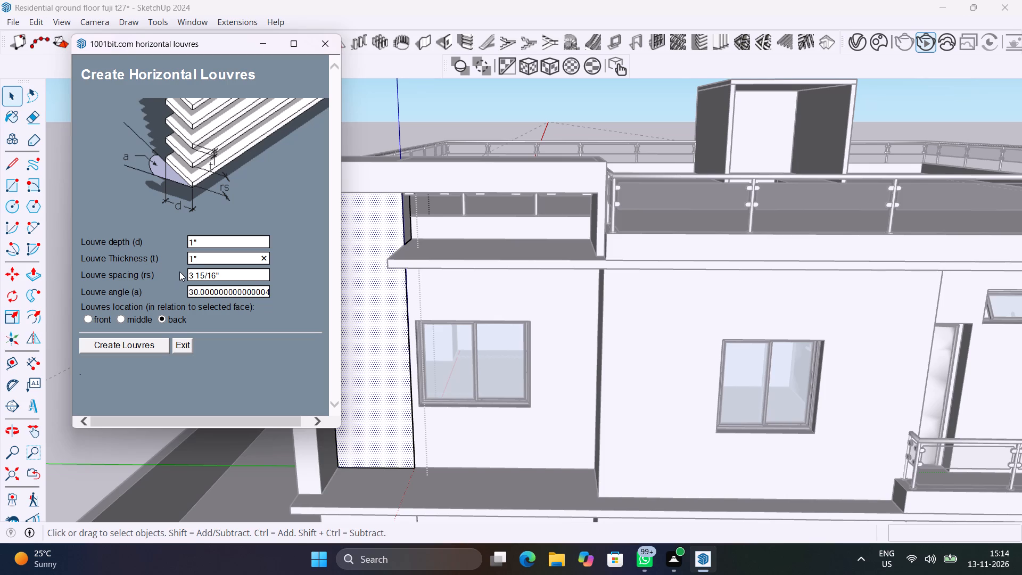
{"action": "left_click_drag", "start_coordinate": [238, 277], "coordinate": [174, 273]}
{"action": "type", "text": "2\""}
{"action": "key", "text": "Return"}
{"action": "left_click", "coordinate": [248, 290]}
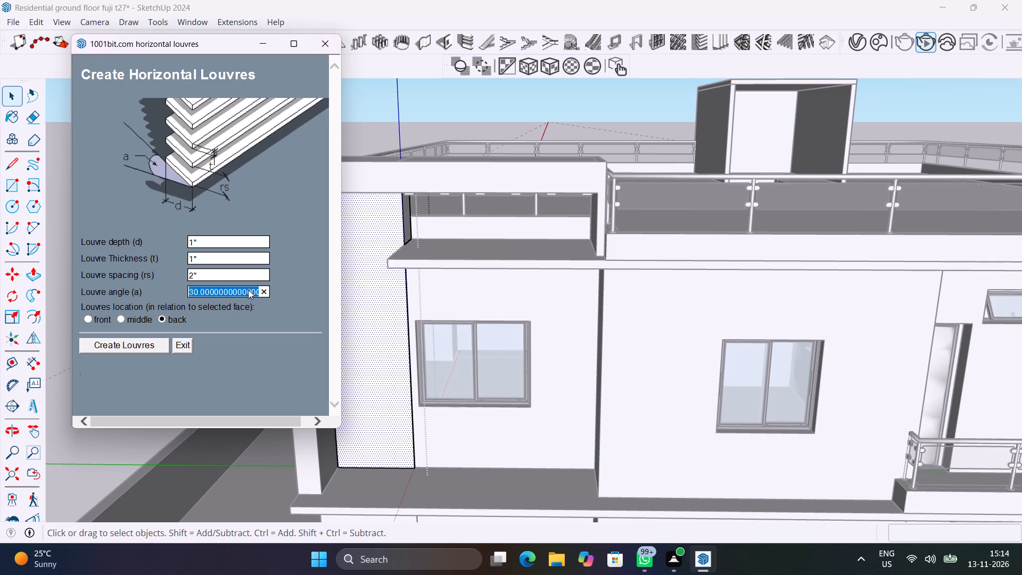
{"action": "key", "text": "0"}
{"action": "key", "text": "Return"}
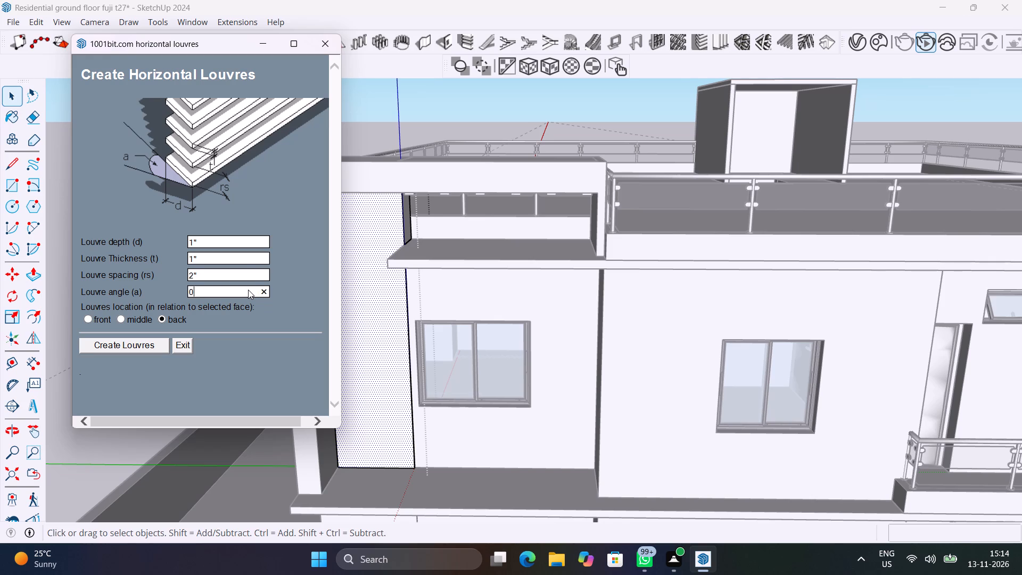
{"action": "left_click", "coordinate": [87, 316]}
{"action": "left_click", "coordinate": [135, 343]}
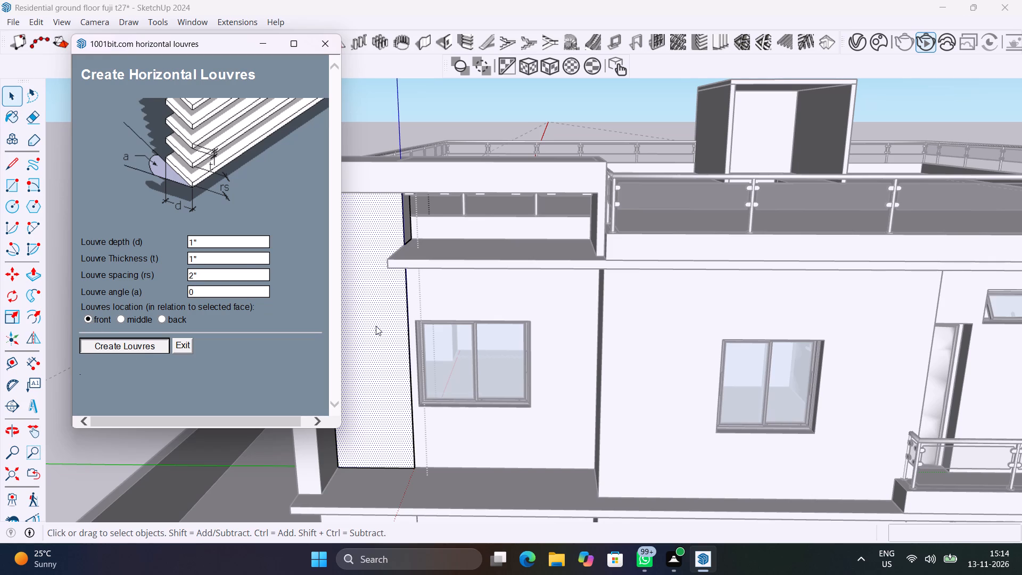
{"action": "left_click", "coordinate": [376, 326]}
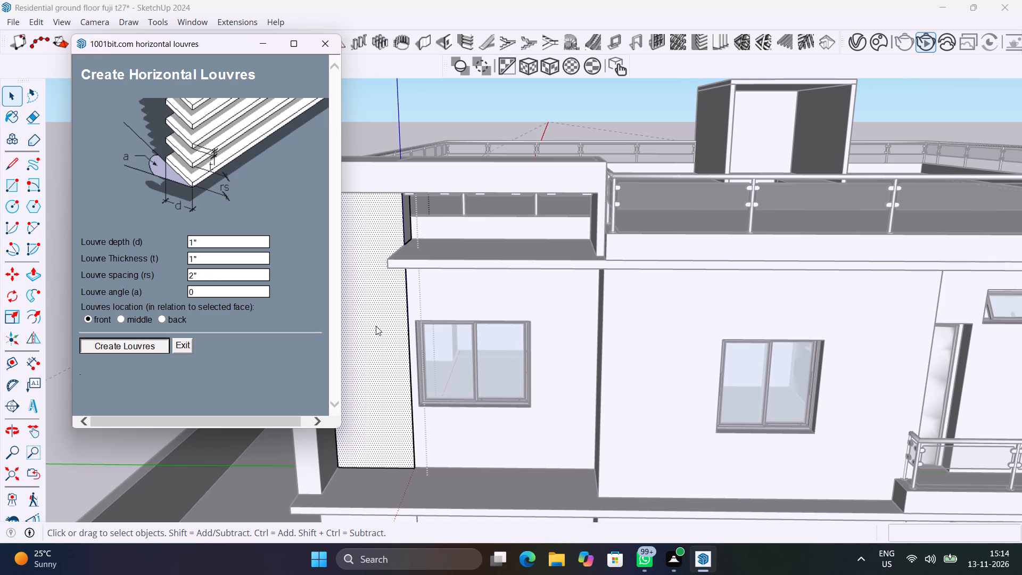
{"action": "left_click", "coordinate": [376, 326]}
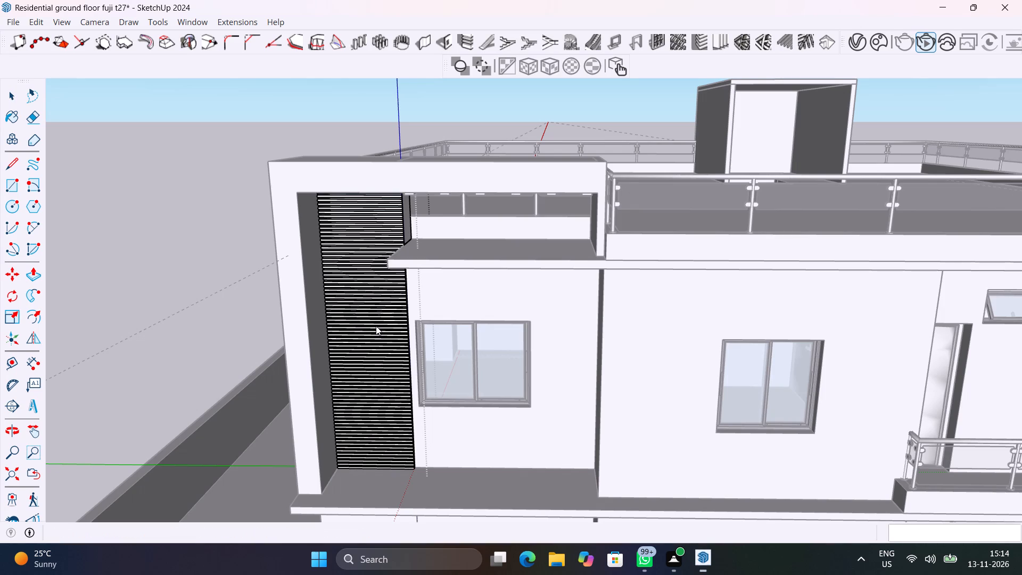
Examine the louvre slats on the narrow wall face, including their ends at the wall edge and the overhanging slab.
{"action": "scroll", "coordinate": [390, 225], "scroll_direction": "up", "scroll_amount": 5}
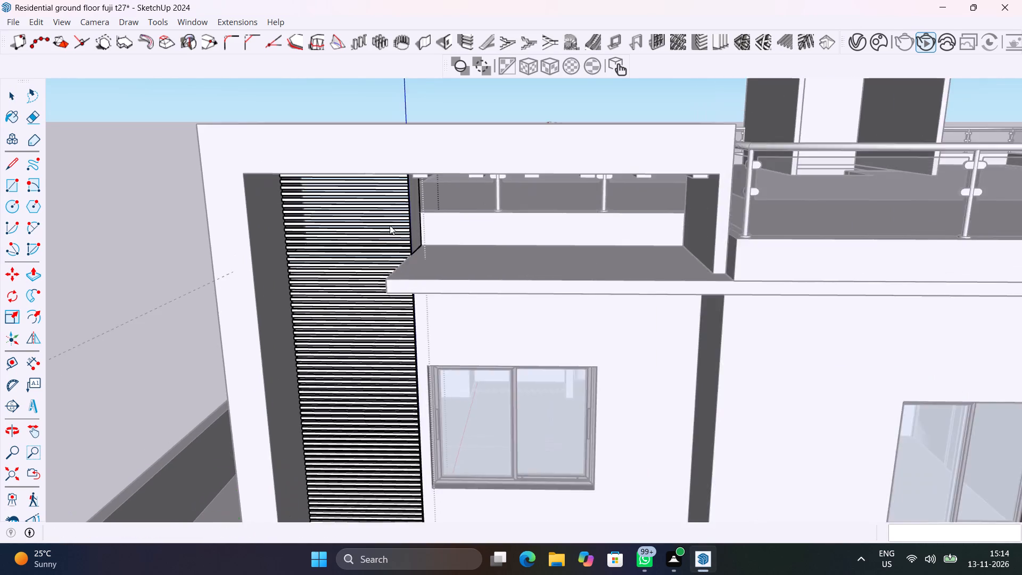
{"action": "scroll", "coordinate": [390, 225], "scroll_direction": "up", "scroll_amount": 5}
{"action": "middle_click_drag", "start_coordinate": [401, 230], "coordinate": [233, 273]}
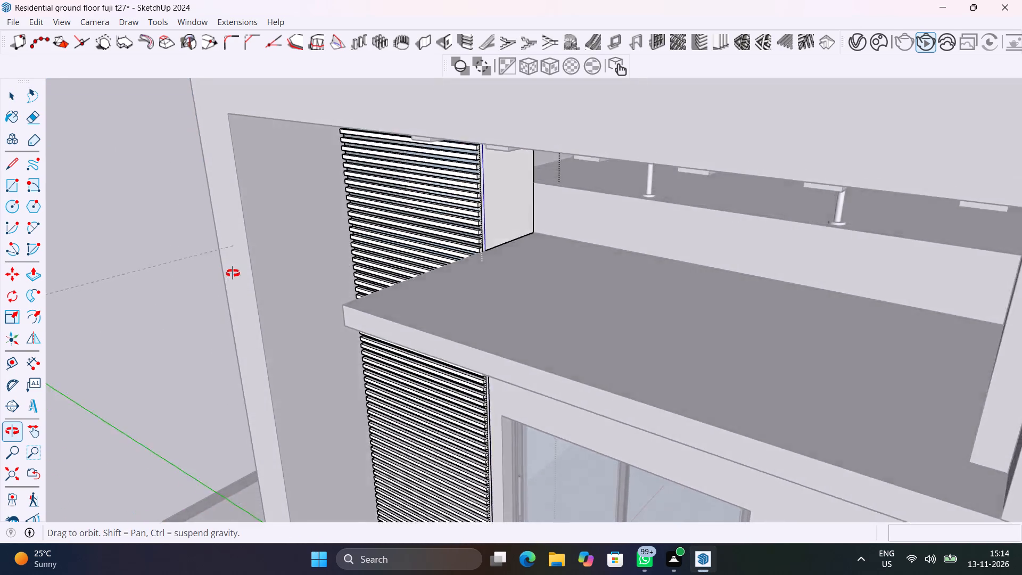
{"action": "middle_click_drag", "start_coordinate": [233, 273], "coordinate": [605, 174]}
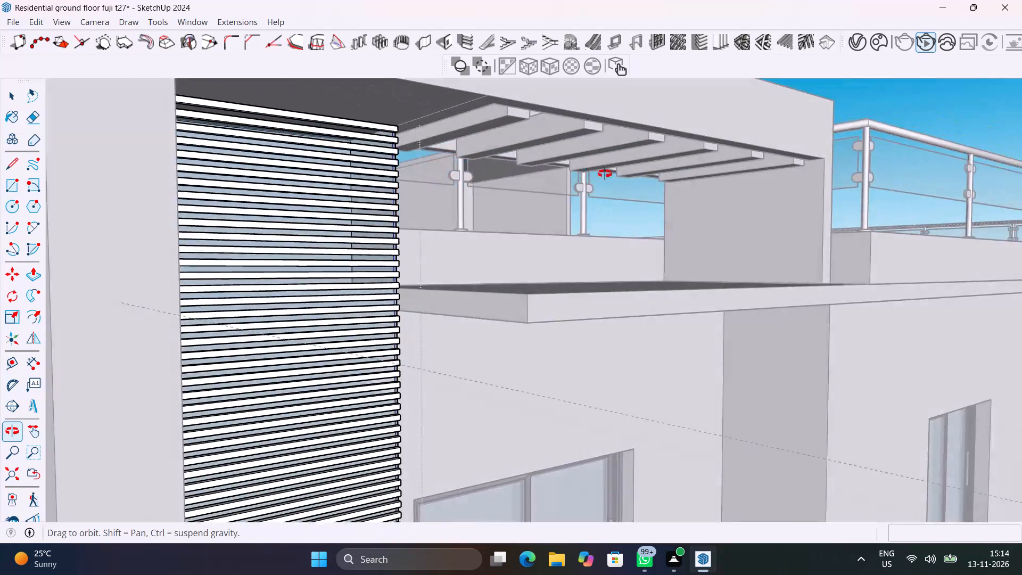
{"action": "middle_click_drag", "start_coordinate": [605, 174], "coordinate": [324, 225]}
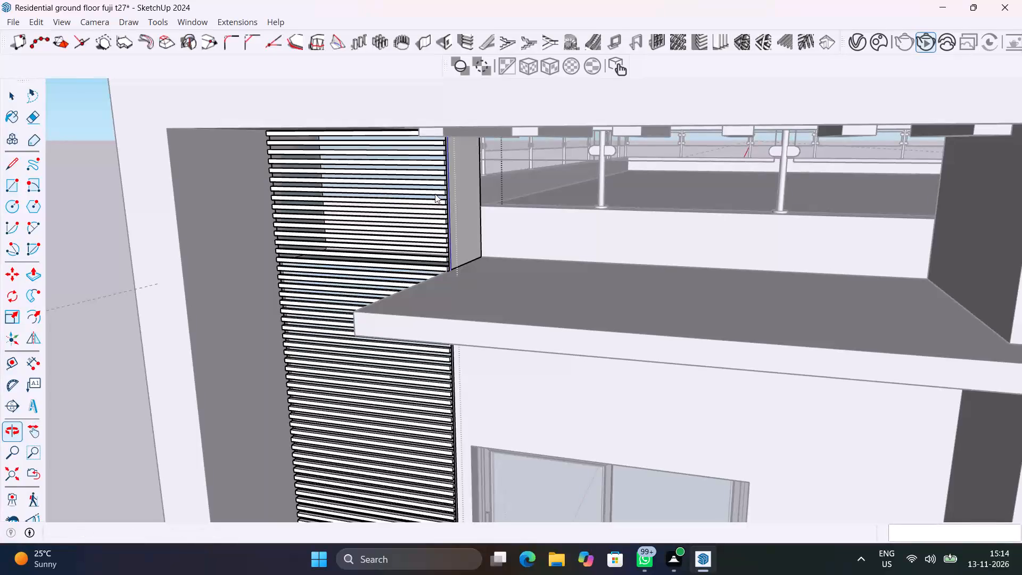
{"action": "scroll", "coordinate": [439, 189], "scroll_direction": "up", "scroll_amount": 19}
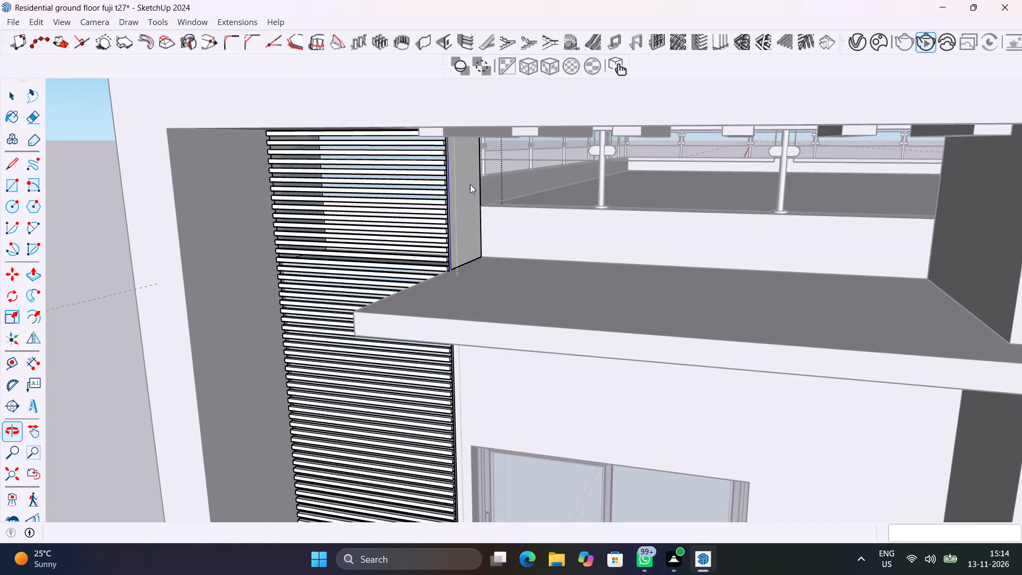
{"action": "scroll", "coordinate": [470, 184], "scroll_direction": "up", "scroll_amount": 6}
{"action": "scroll", "coordinate": [411, 178], "scroll_direction": "up", "scroll_amount": 16}
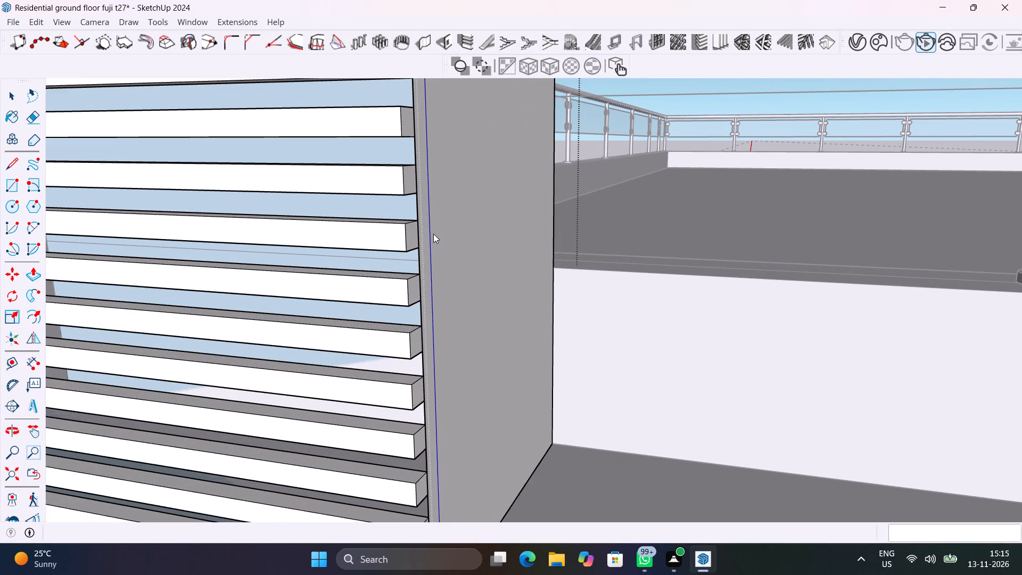
{"action": "scroll", "coordinate": [433, 234], "scroll_direction": "down", "scroll_amount": 14}
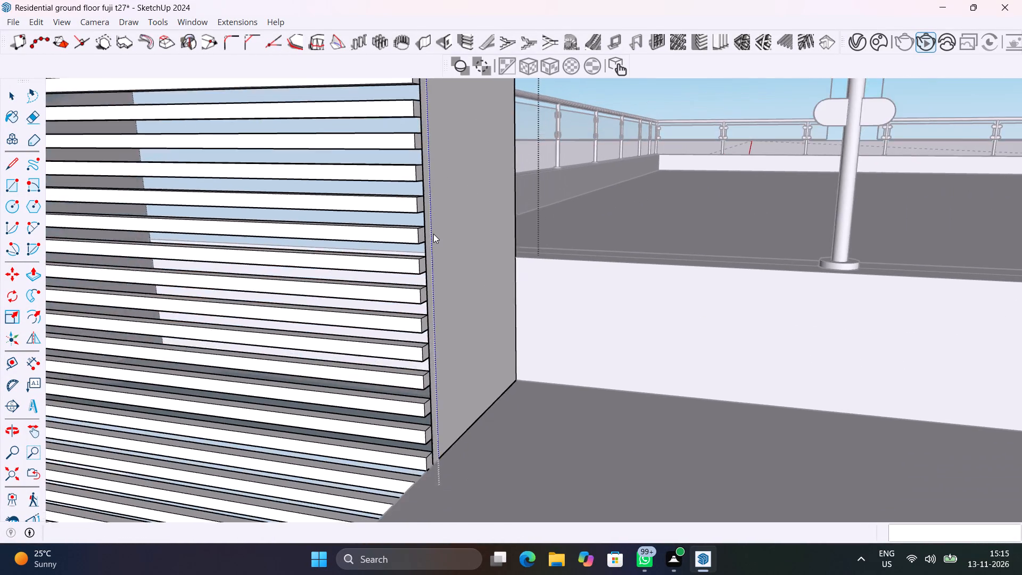
{"action": "scroll", "coordinate": [433, 234], "scroll_direction": "down", "scroll_amount": 20}
{"action": "scroll", "coordinate": [433, 234], "scroll_direction": "down", "scroll_amount": 19}
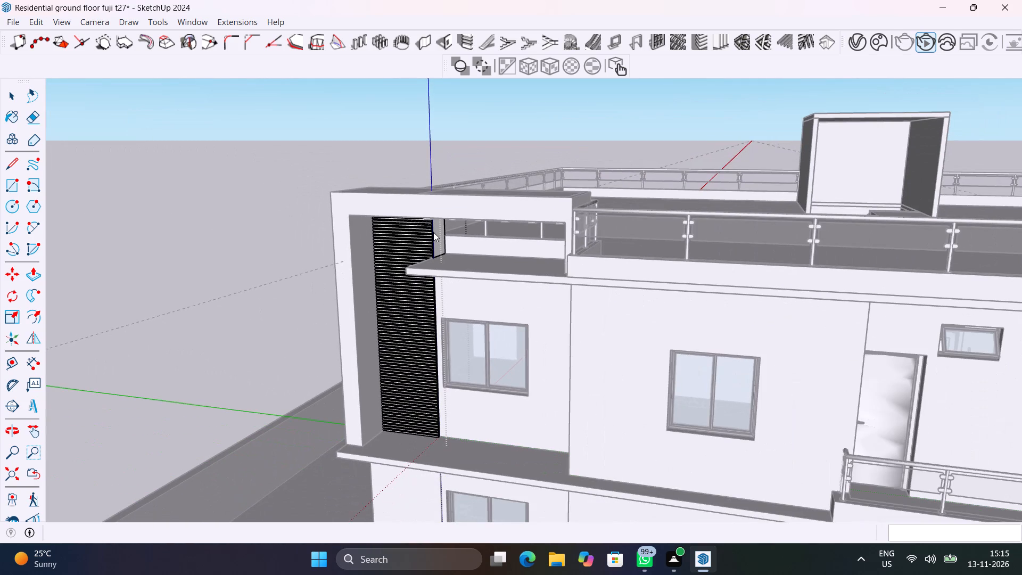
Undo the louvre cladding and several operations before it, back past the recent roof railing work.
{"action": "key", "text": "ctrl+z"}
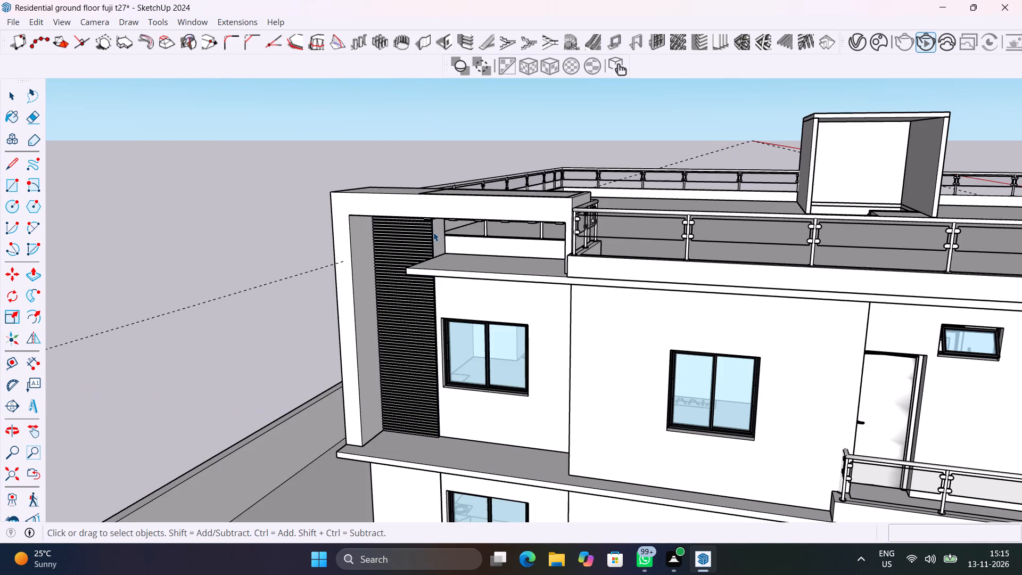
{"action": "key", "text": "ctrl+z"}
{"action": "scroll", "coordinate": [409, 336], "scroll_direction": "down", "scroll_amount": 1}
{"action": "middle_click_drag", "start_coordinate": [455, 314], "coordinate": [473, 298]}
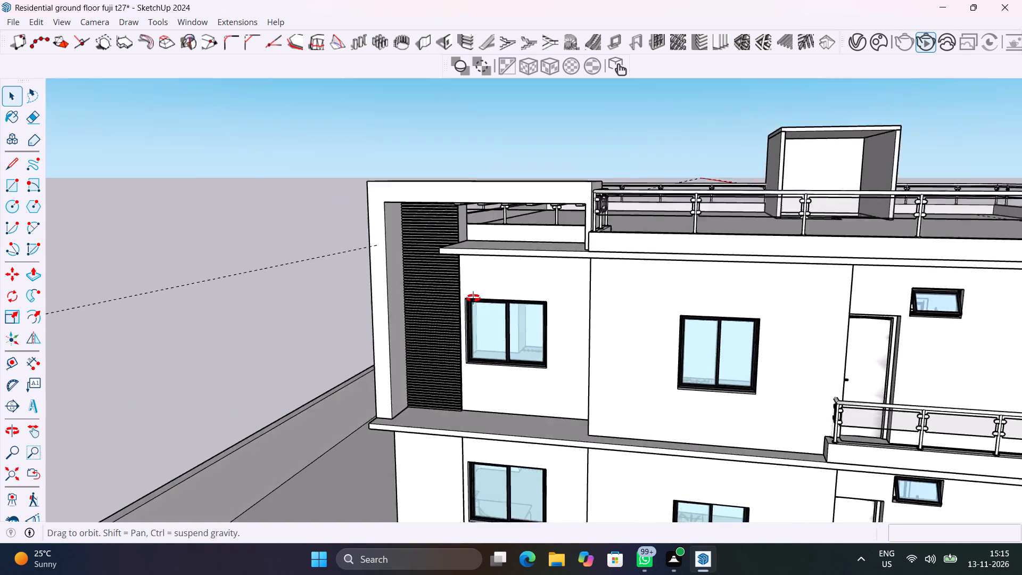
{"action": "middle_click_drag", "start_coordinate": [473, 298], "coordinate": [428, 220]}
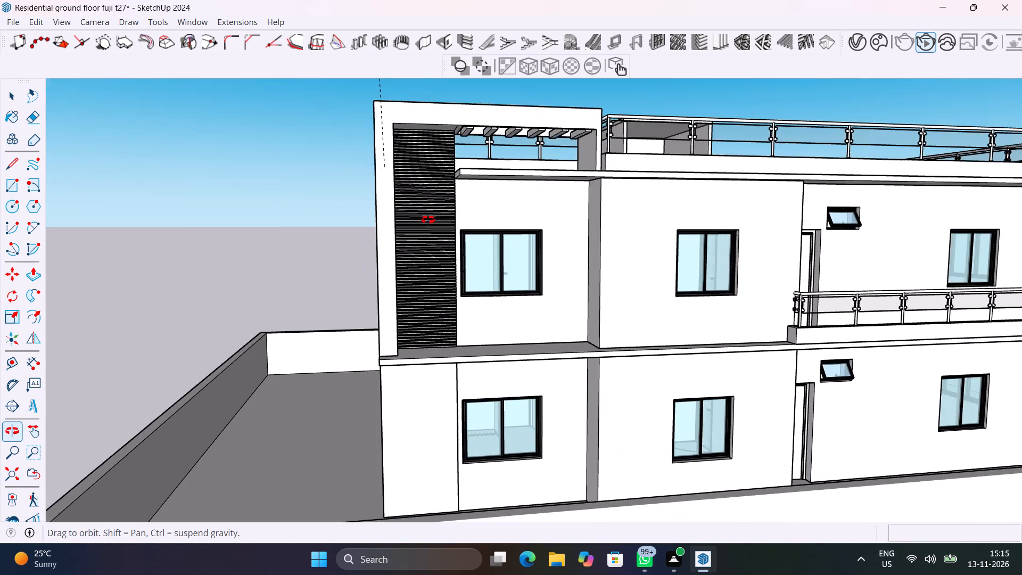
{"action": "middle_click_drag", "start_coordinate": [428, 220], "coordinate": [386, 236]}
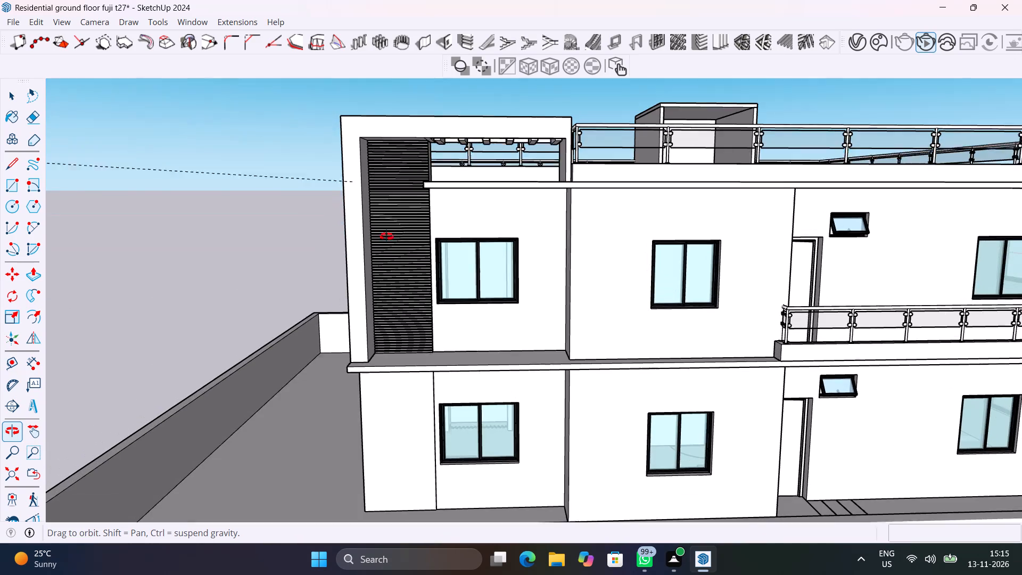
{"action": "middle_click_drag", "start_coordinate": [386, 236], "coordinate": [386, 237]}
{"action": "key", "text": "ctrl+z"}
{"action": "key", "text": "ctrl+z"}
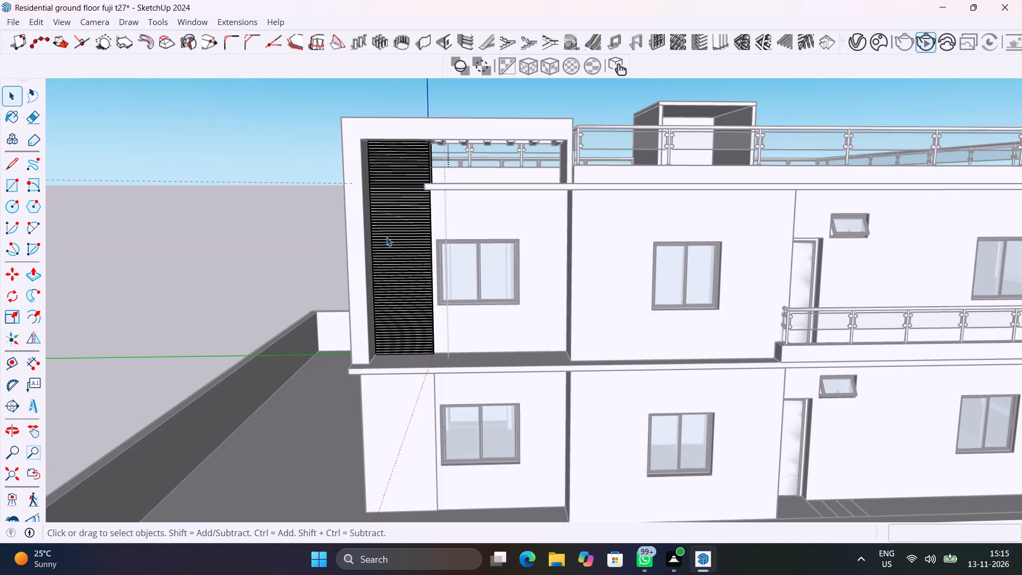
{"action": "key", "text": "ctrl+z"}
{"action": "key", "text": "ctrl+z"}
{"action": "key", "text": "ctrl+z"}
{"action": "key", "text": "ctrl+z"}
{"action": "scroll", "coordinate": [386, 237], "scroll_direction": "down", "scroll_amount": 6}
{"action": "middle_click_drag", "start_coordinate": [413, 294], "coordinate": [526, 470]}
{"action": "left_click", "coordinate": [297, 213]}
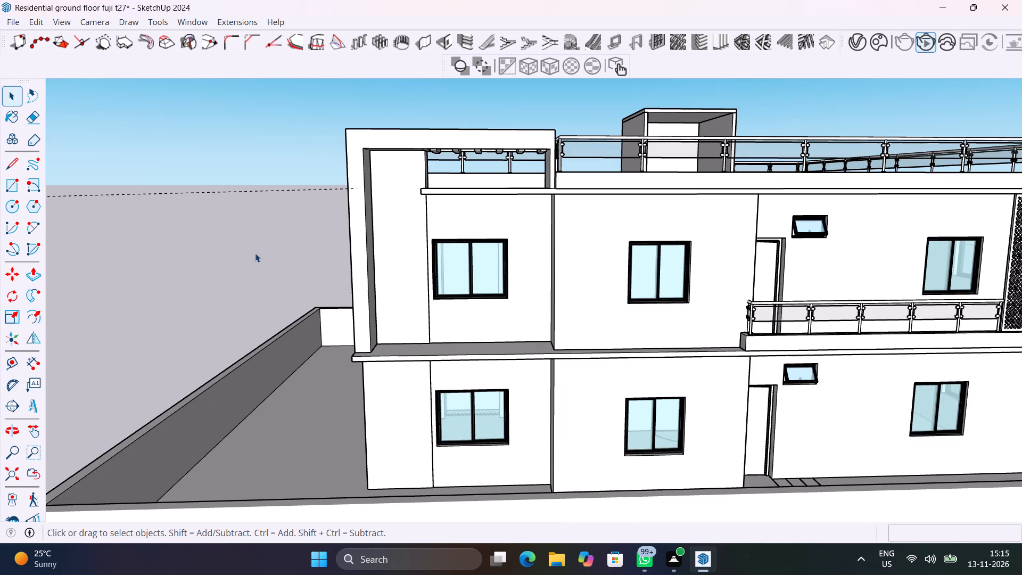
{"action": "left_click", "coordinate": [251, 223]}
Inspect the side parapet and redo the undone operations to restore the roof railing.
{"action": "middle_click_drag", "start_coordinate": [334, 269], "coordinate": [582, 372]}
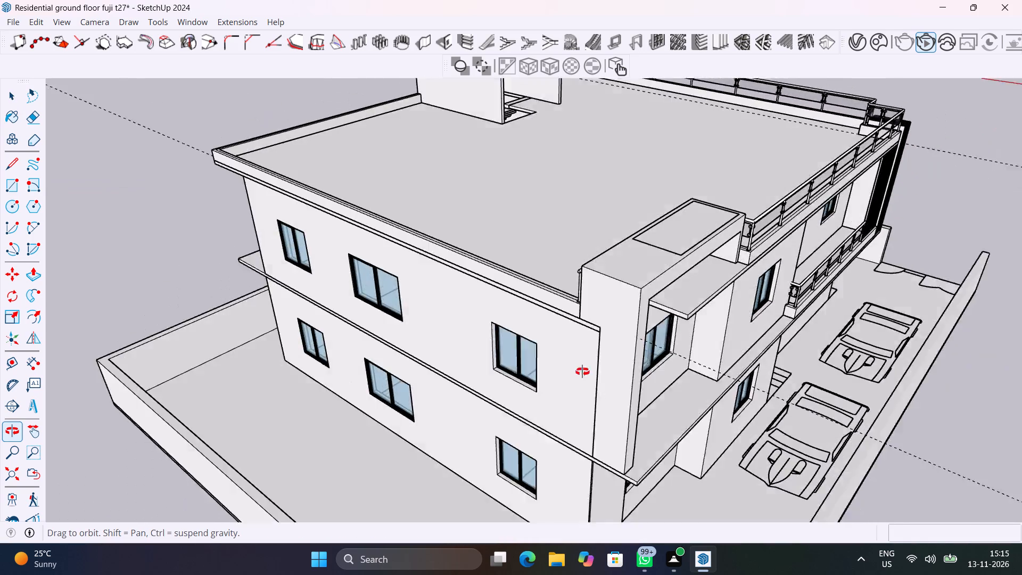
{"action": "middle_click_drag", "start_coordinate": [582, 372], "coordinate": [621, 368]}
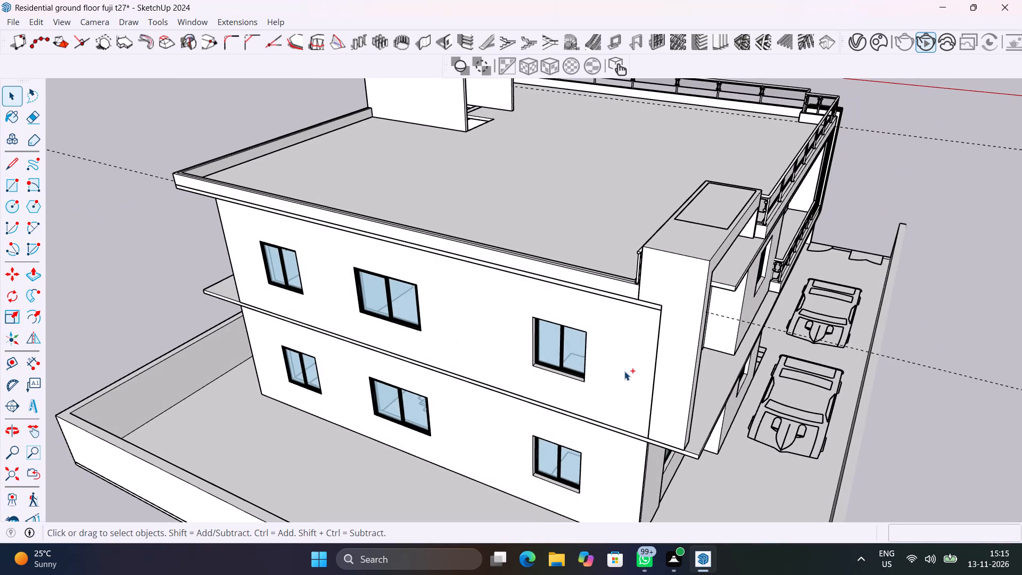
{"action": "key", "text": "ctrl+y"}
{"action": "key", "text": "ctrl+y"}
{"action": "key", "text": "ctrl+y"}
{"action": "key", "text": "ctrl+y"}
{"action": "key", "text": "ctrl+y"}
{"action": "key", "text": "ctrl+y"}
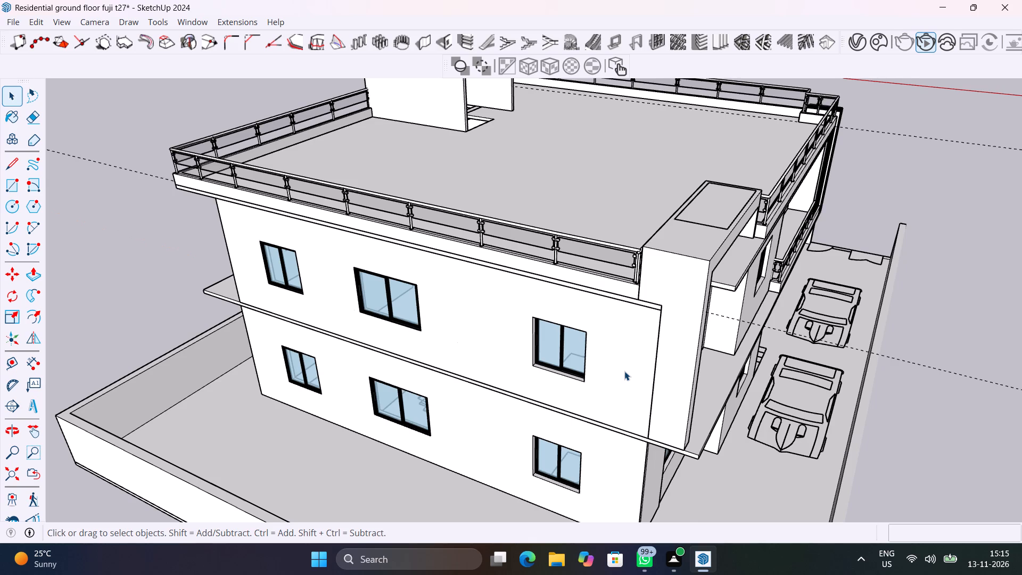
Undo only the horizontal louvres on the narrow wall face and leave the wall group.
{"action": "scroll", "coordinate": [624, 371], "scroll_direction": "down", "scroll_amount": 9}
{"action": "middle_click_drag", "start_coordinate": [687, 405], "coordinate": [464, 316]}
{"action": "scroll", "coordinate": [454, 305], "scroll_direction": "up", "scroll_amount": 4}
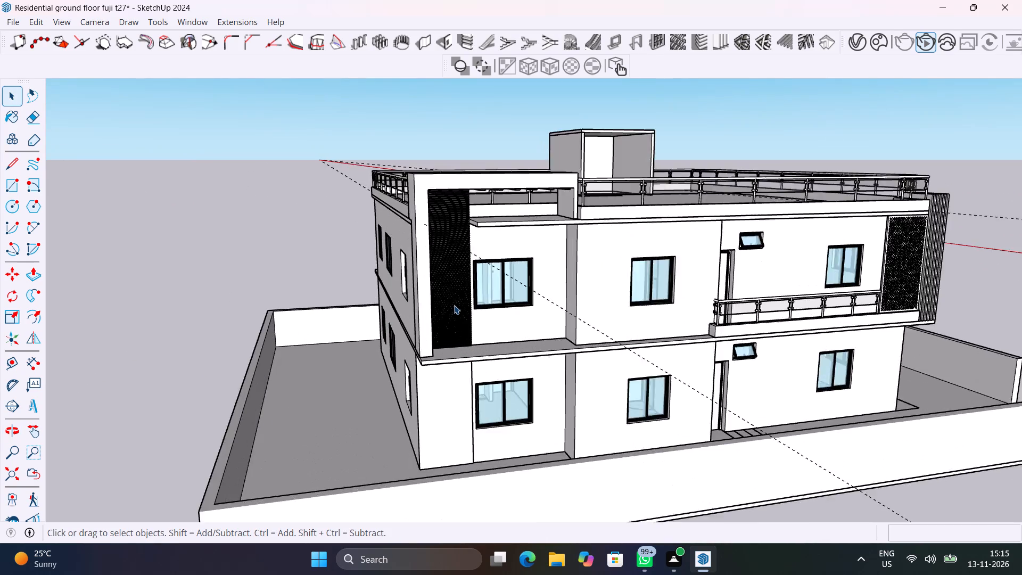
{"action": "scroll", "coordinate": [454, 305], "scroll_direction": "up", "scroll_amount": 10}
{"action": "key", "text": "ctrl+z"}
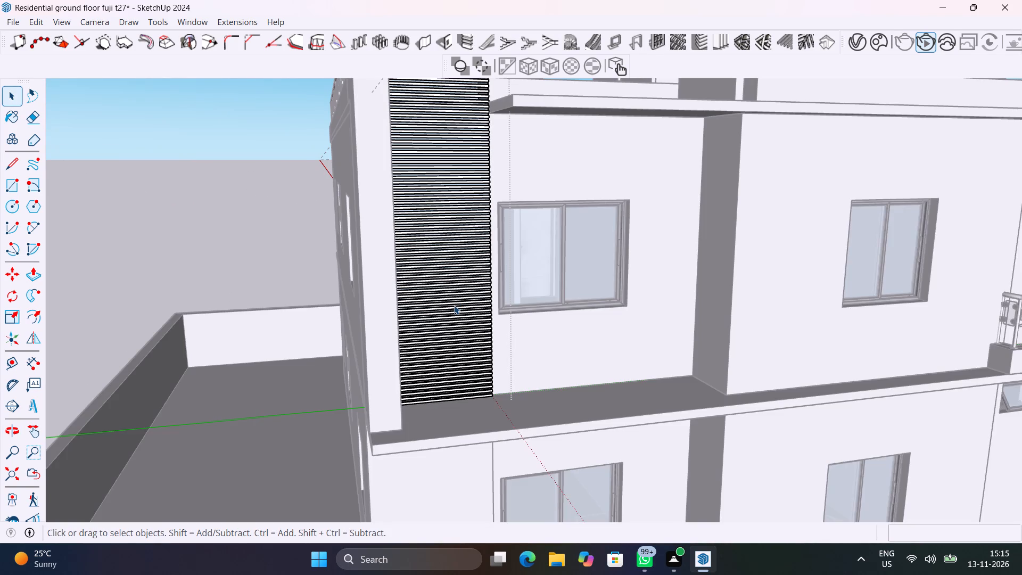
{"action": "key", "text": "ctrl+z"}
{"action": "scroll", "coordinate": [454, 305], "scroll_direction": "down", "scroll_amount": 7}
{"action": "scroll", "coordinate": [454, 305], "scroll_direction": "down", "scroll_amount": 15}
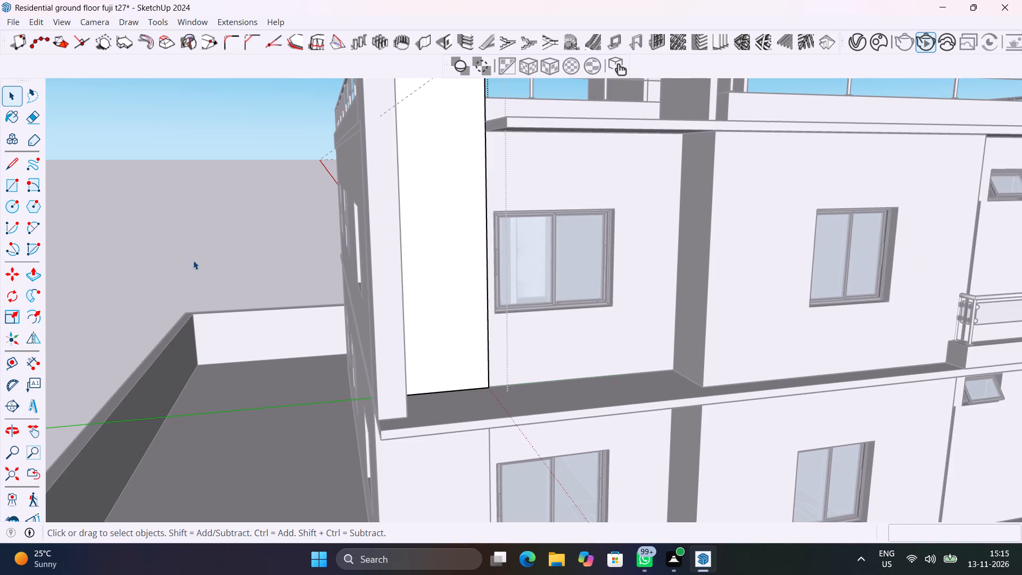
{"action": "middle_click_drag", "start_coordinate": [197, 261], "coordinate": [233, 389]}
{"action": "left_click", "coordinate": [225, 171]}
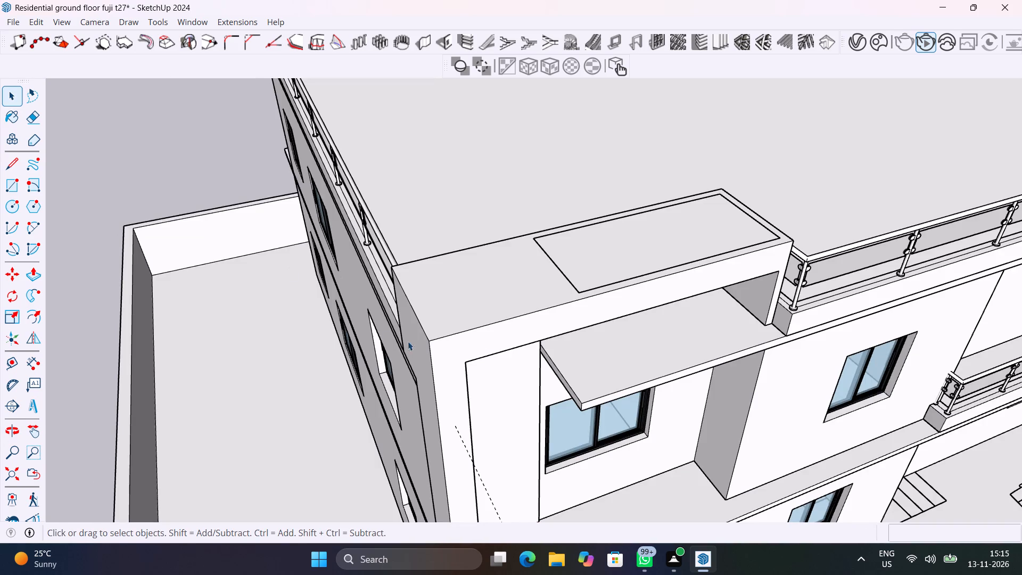
Select the narrow upper-floor wall panel beside the window inside the framed box and open it for editing.
{"action": "middle_click_drag", "start_coordinate": [416, 360], "coordinate": [284, 221]}
{"action": "scroll", "coordinate": [335, 303], "scroll_direction": "up", "scroll_amount": 8}
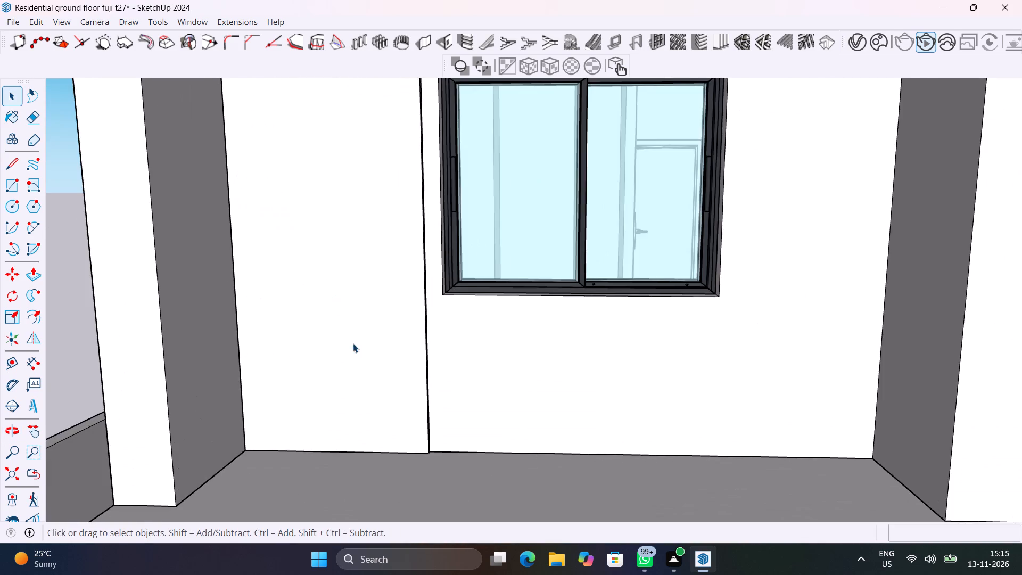
{"action": "scroll", "coordinate": [361, 348], "scroll_direction": "up", "scroll_amount": 2}
{"action": "middle_click_drag", "start_coordinate": [361, 348], "coordinate": [256, 330]}
{"action": "left_click", "coordinate": [398, 409]}
{"action": "double_click", "coordinate": [399, 409]}
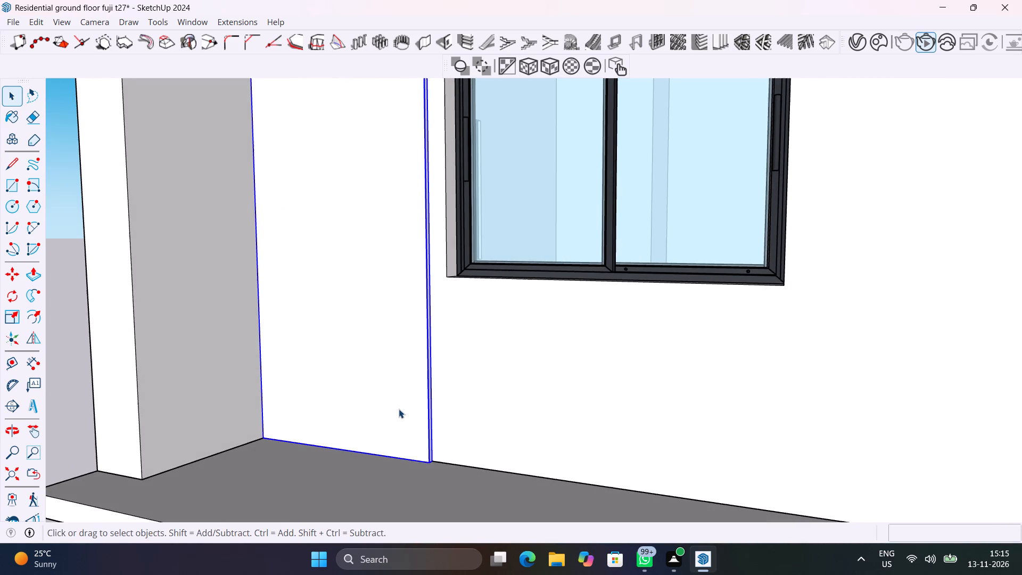
{"action": "scroll", "coordinate": [423, 458], "scroll_direction": "up", "scroll_amount": 18}
{"action": "scroll", "coordinate": [423, 459], "scroll_direction": "up", "scroll_amount": 6}
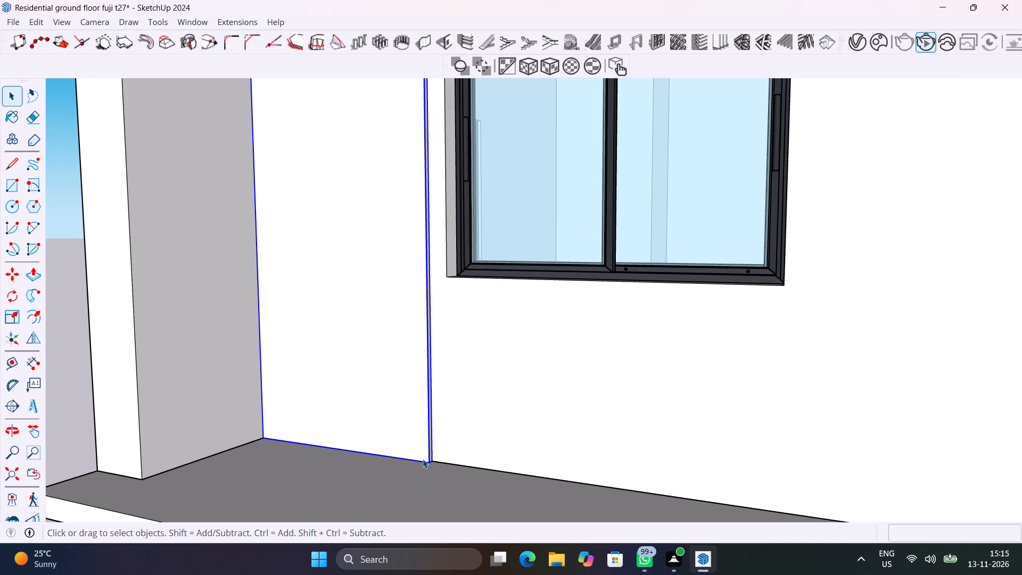
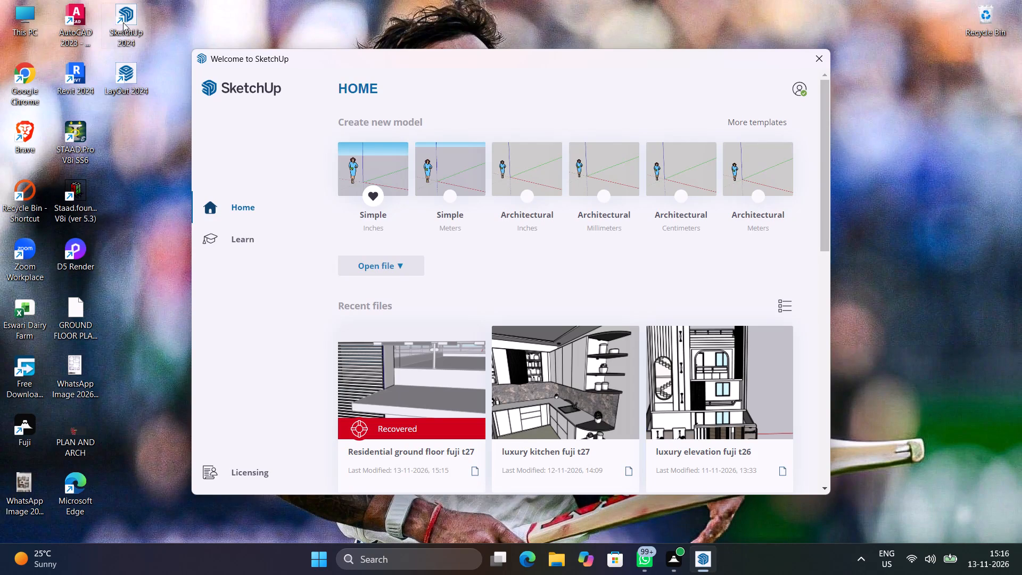
Open the recovered recent file "Residential ground floor fuji t27".
{"action": "left_click", "coordinate": [392, 421]}
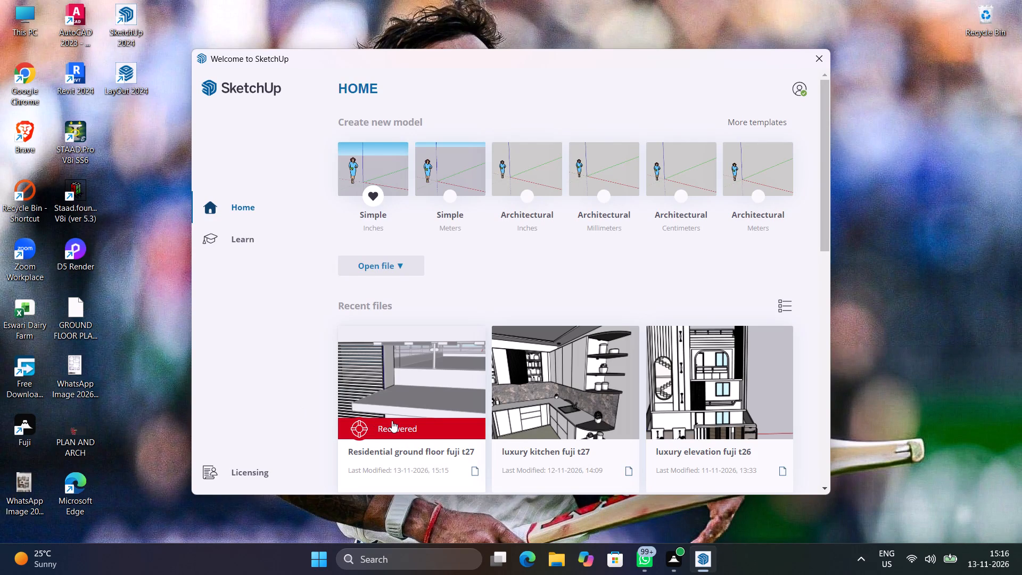
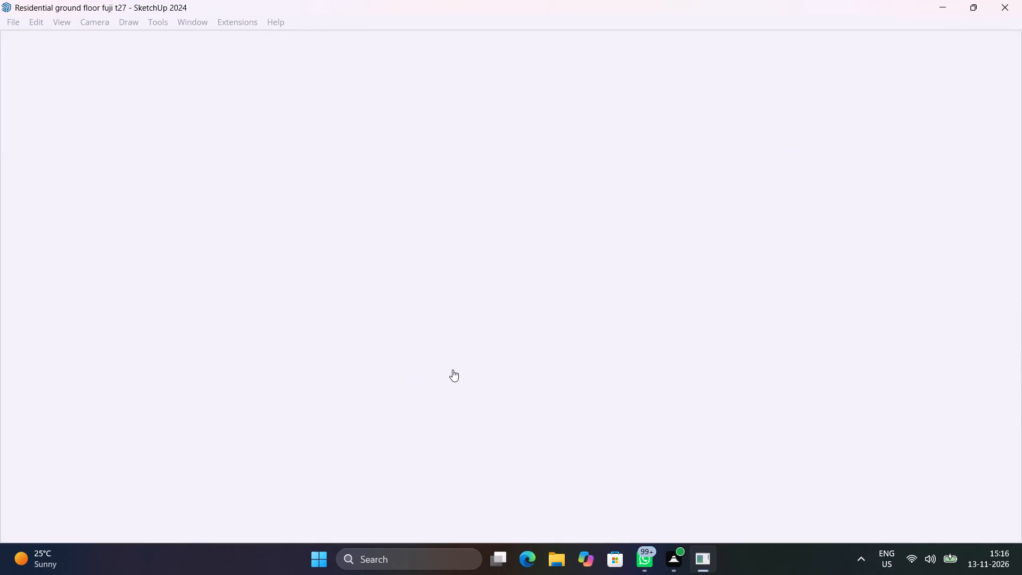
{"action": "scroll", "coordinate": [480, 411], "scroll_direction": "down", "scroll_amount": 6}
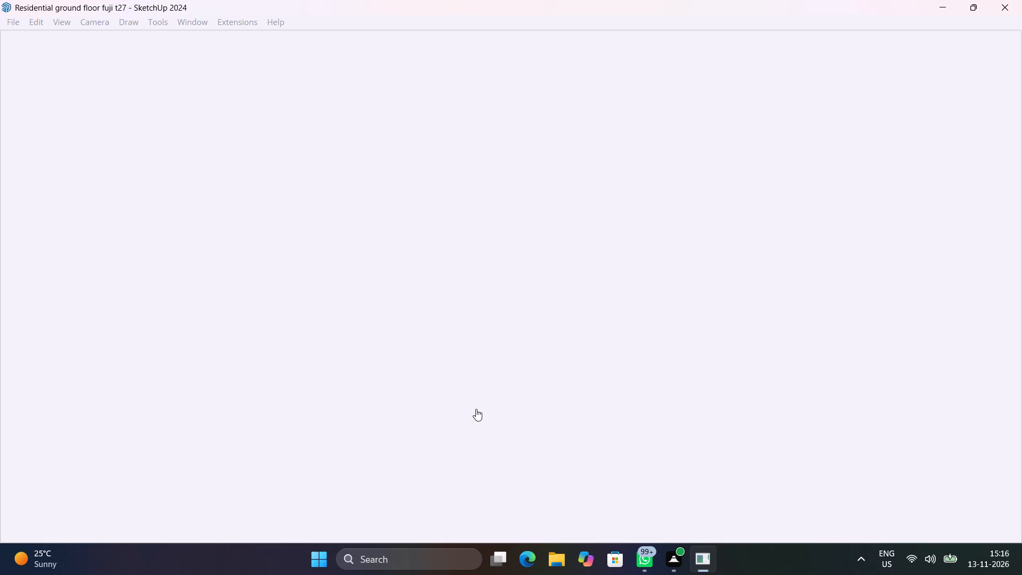
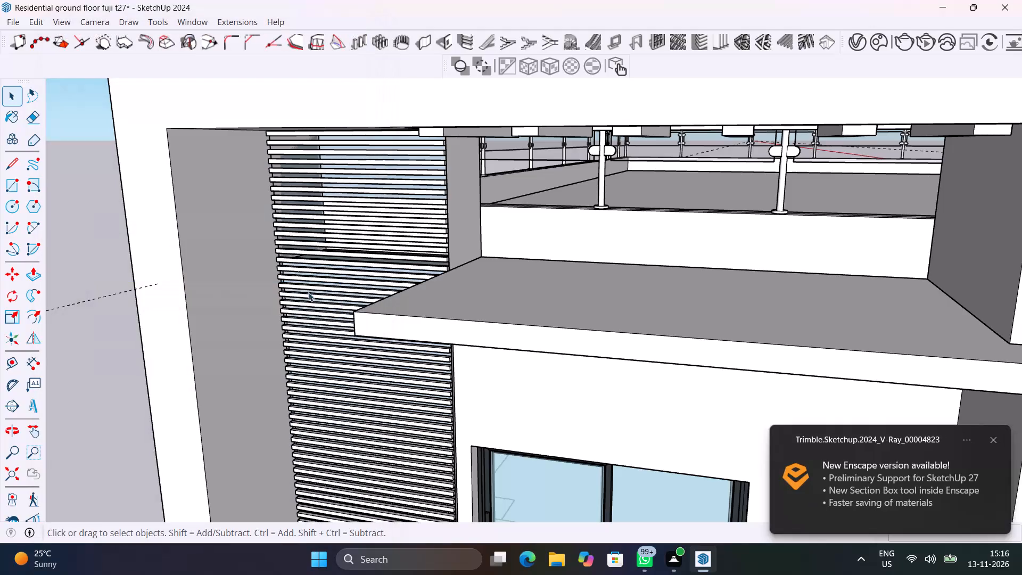
Dismiss the Enscape update notification.
{"action": "left_click", "coordinate": [1002, 438]}
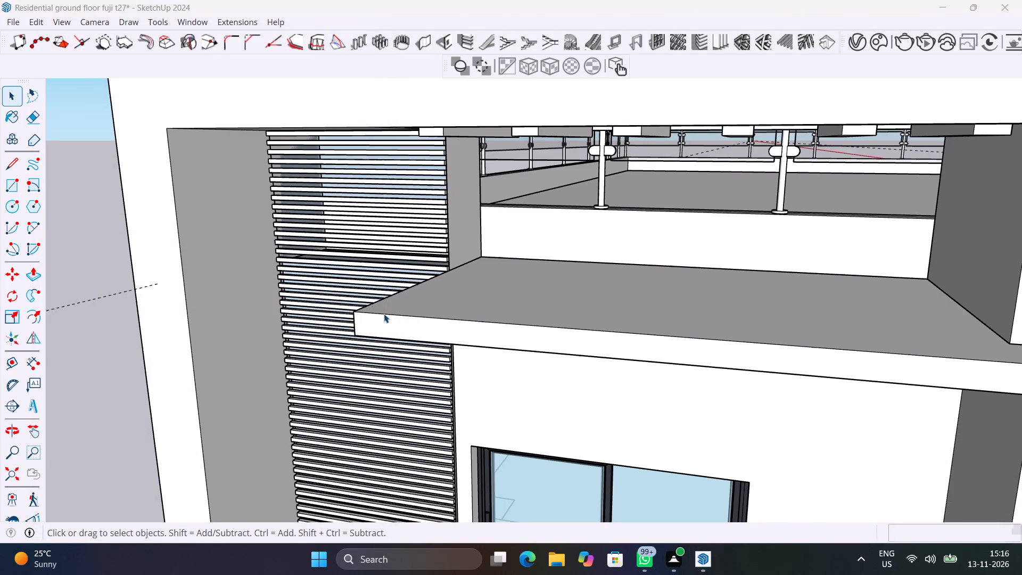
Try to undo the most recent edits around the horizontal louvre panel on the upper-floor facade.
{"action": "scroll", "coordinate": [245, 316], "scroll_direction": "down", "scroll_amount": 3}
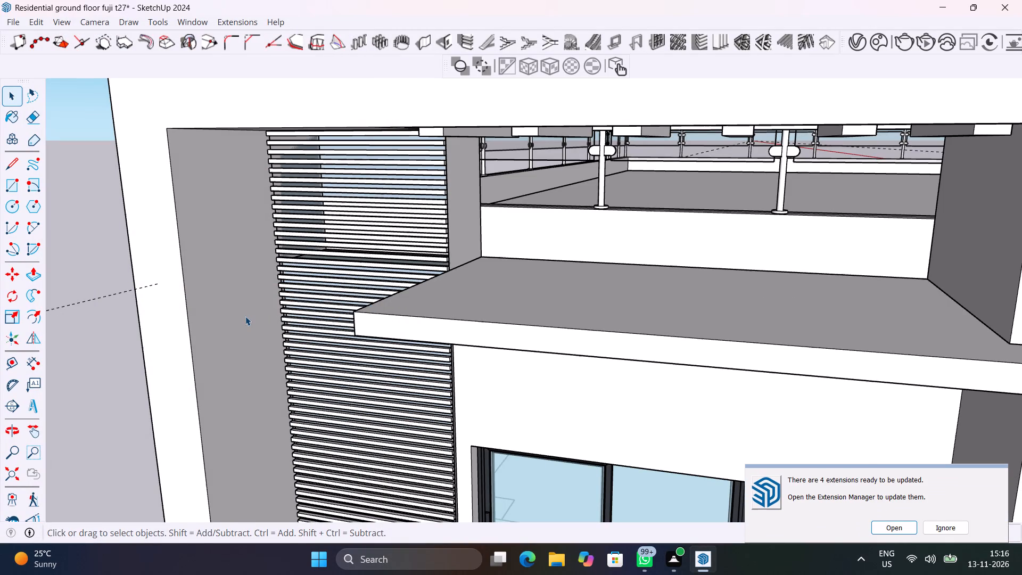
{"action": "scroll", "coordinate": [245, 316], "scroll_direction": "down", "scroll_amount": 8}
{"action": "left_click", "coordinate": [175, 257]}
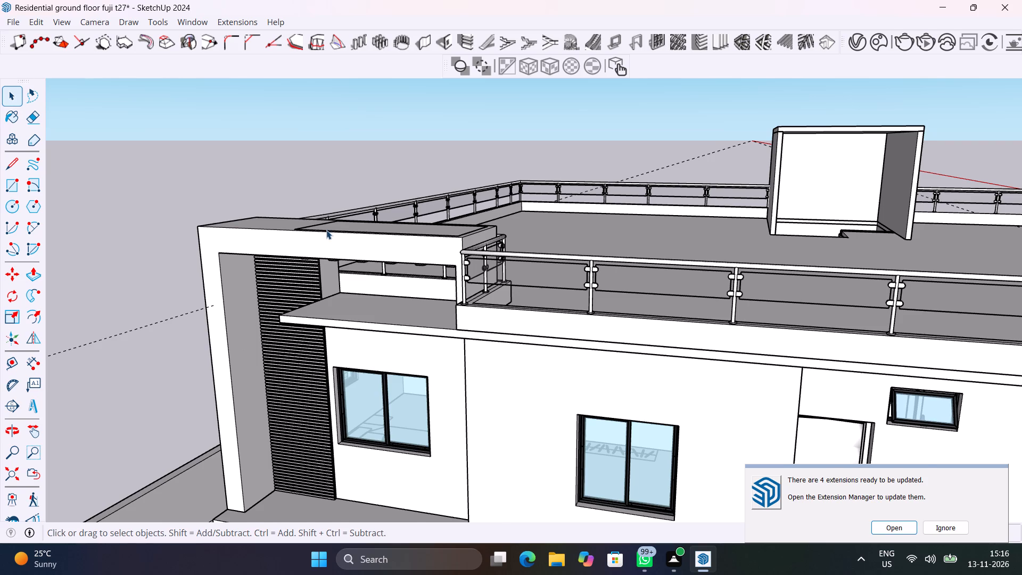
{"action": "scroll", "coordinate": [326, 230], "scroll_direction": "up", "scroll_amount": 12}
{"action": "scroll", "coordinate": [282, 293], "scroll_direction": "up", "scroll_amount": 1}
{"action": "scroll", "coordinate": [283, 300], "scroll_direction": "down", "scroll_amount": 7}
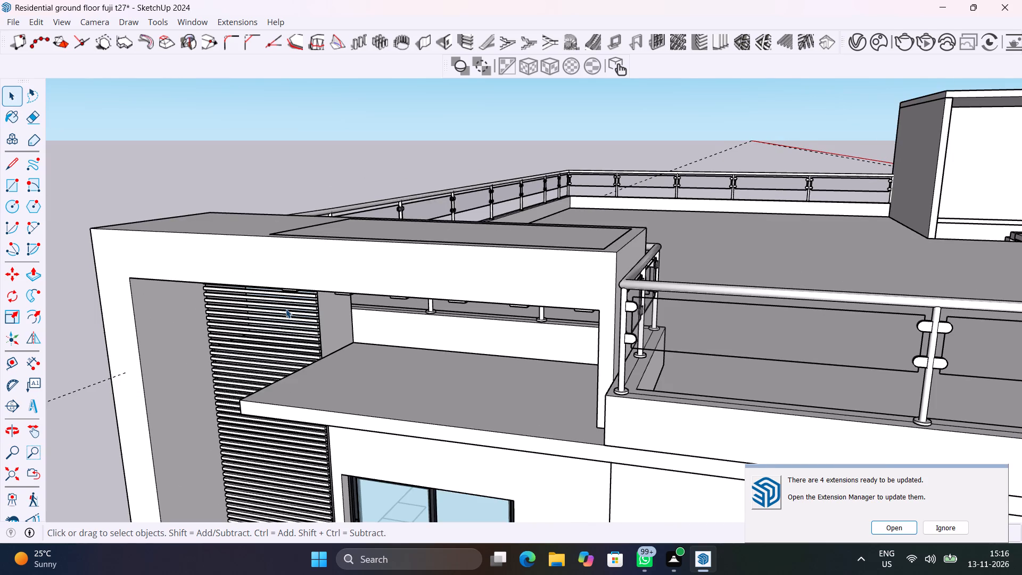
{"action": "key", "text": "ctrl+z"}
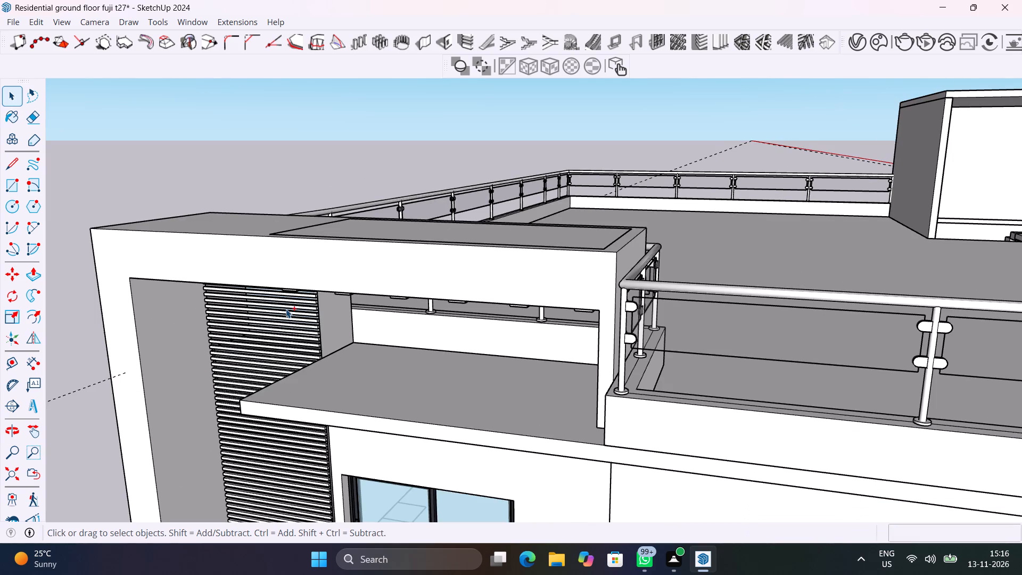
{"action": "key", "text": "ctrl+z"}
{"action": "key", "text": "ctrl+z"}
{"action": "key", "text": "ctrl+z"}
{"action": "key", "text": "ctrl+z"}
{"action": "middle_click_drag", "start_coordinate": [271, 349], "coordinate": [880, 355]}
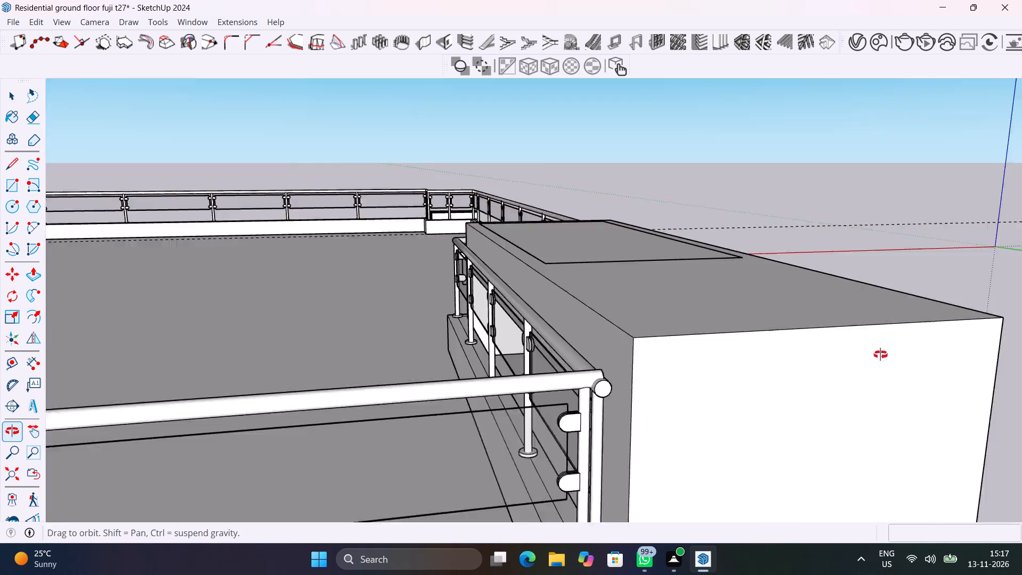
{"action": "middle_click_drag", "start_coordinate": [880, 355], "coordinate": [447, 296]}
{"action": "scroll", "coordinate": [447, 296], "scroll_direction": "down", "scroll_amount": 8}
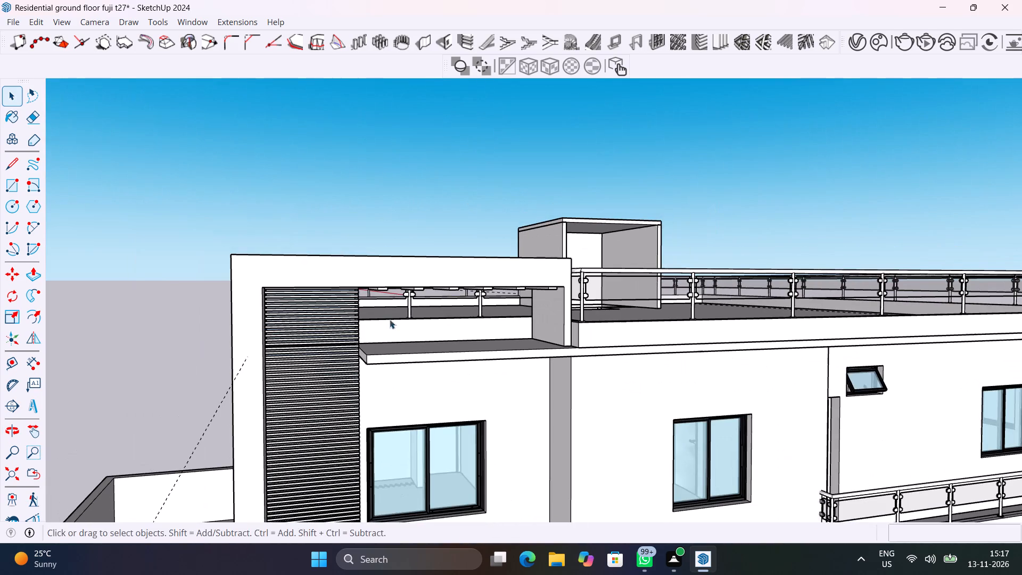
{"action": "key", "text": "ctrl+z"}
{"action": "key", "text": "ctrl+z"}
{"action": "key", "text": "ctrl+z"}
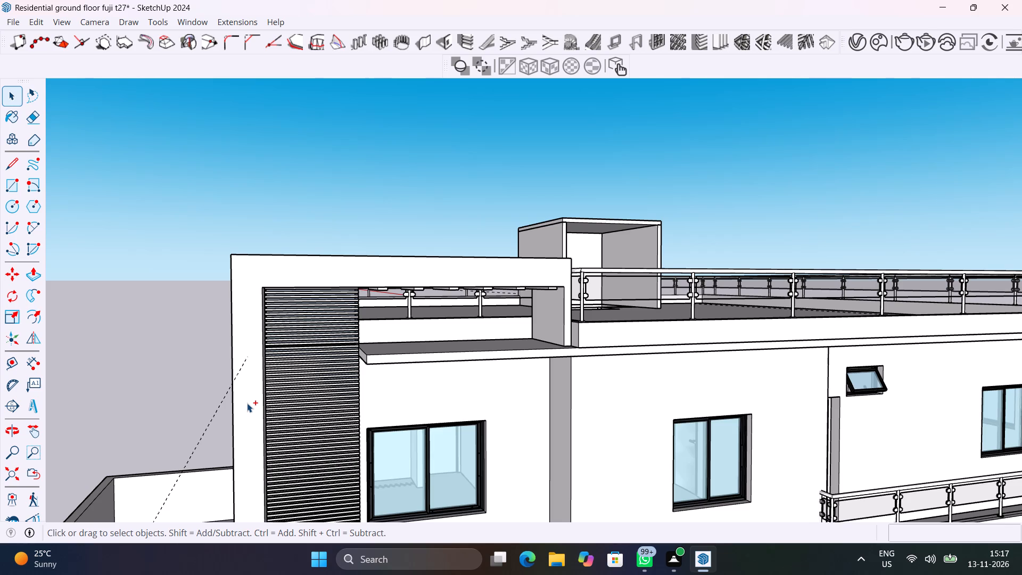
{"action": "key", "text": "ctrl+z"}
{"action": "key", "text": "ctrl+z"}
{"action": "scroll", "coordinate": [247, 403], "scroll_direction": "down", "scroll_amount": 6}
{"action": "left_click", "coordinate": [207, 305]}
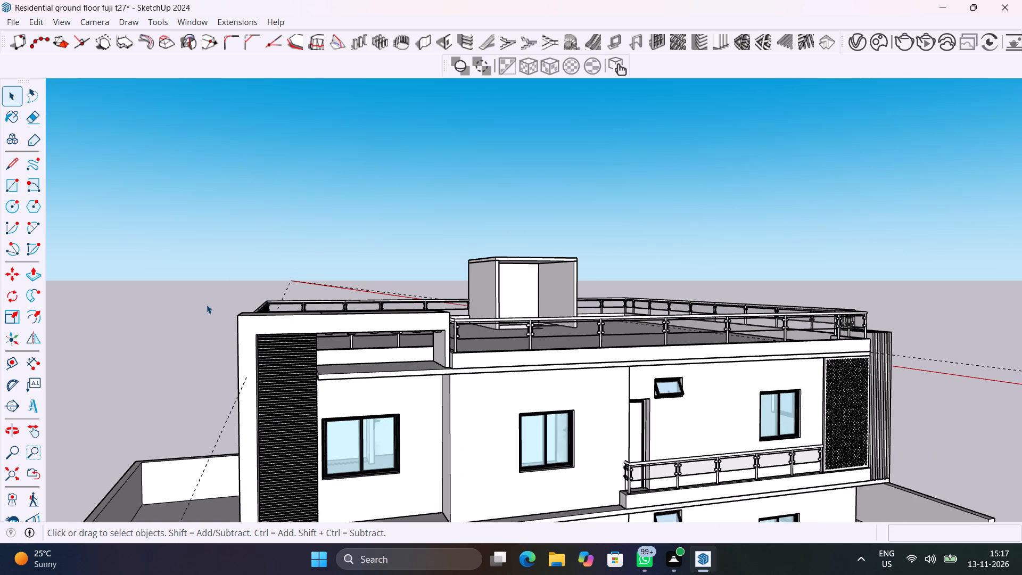
Save the model as "Residential ground floor fuji t27" in the SketchUp projects folder, replacing the existing file.
{"action": "key", "text": "ctrl+s"}
{"action": "left_click", "coordinate": [491, 295]}
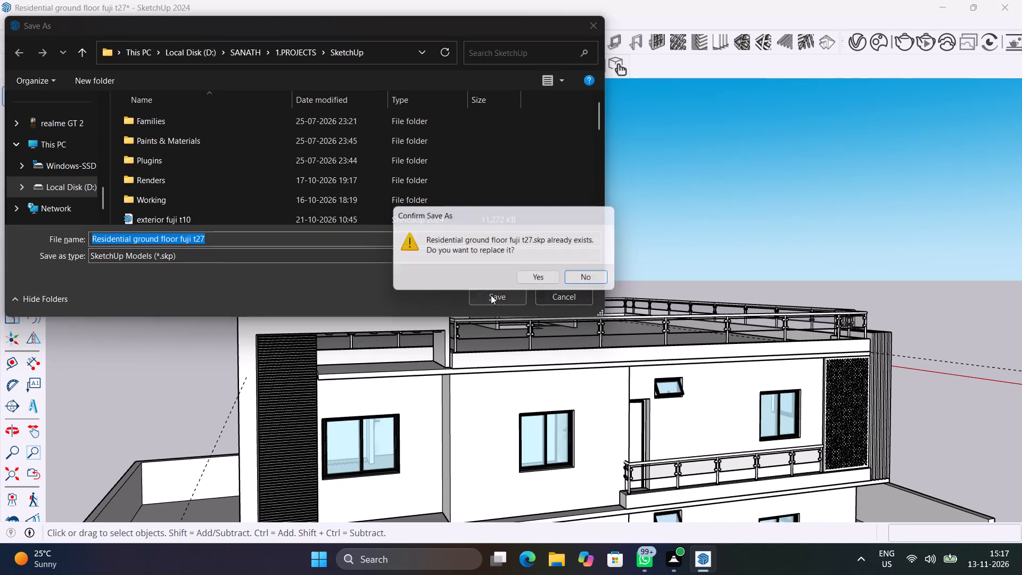
{"action": "left_click", "coordinate": [546, 281]}
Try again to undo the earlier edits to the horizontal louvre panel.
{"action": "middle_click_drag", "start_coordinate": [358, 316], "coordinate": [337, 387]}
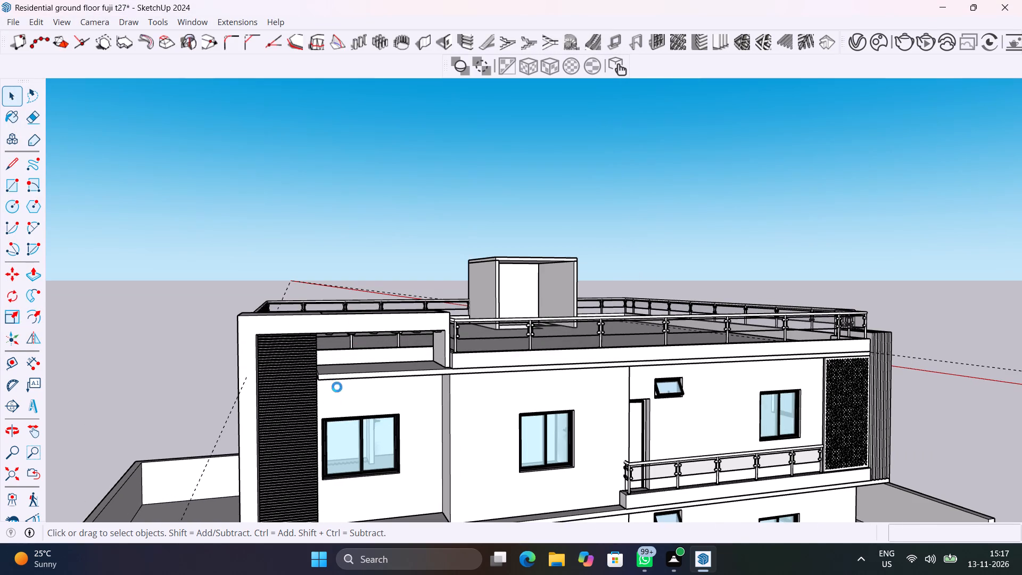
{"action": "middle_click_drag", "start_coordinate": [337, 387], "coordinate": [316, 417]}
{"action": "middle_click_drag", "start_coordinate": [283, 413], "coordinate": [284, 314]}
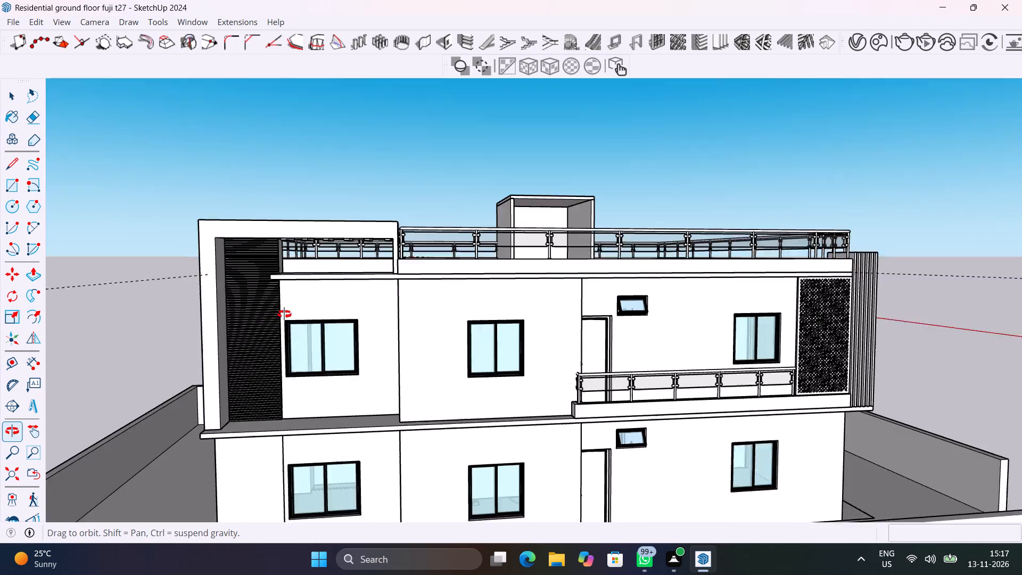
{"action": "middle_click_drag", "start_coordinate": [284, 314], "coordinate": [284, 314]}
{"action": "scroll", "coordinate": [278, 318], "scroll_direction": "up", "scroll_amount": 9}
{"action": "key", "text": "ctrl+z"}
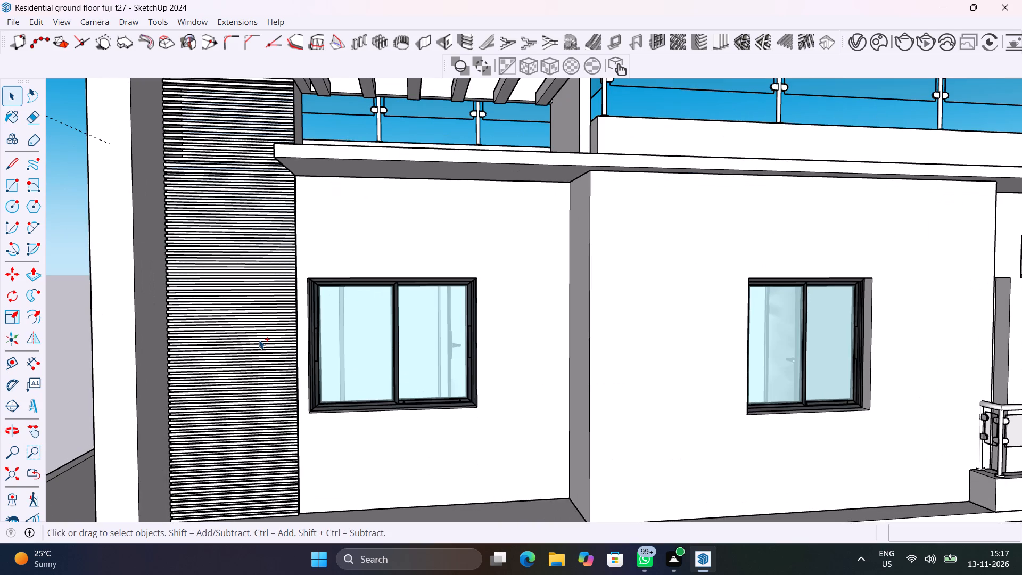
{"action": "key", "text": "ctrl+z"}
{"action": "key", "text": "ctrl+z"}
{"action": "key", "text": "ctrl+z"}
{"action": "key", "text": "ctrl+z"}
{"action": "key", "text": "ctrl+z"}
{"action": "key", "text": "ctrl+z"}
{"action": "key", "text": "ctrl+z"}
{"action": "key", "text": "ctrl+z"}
Delete the horizontal louvre panel between the frame column and the first upper-floor window.
{"action": "scroll", "coordinate": [262, 317], "scroll_direction": "down", "scroll_amount": 12}
{"action": "middle_click_drag", "start_coordinate": [283, 311], "coordinate": [405, 457]}
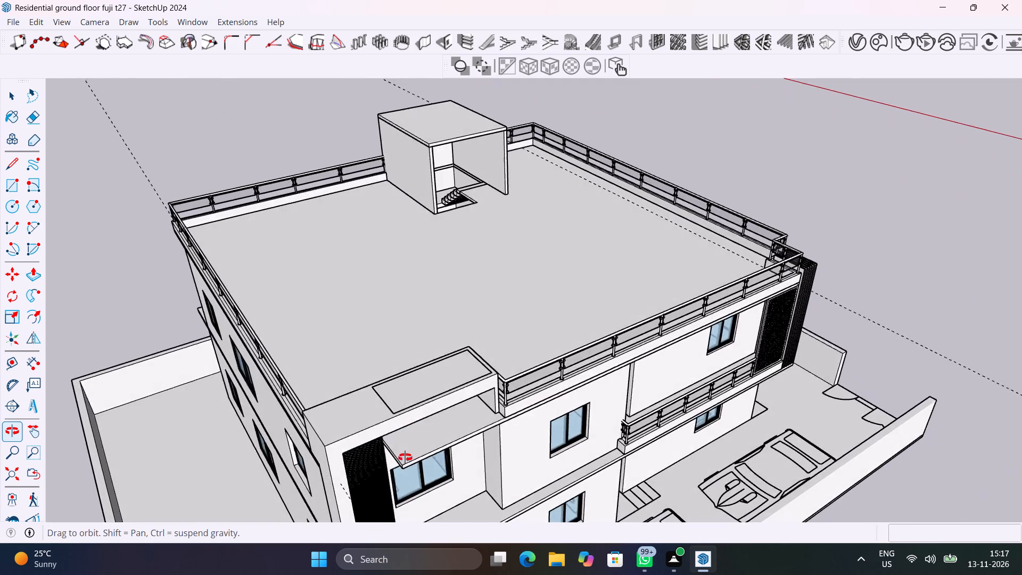
{"action": "middle_click_drag", "start_coordinate": [405, 457], "coordinate": [306, 392]}
{"action": "scroll", "coordinate": [276, 374], "scroll_direction": "up", "scroll_amount": 6}
{"action": "left_click", "coordinate": [281, 373]}
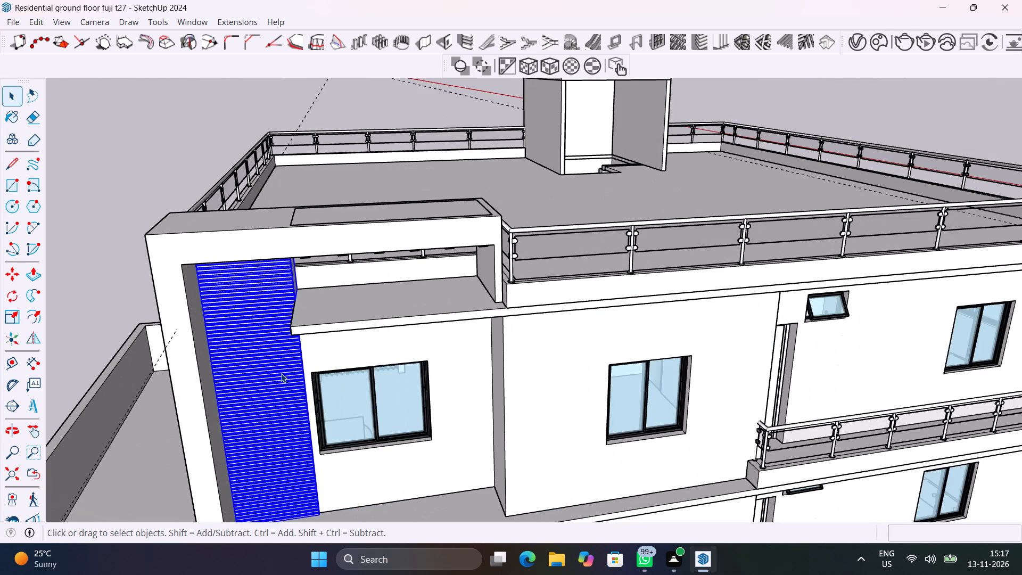
{"action": "key", "text": "Delete"}
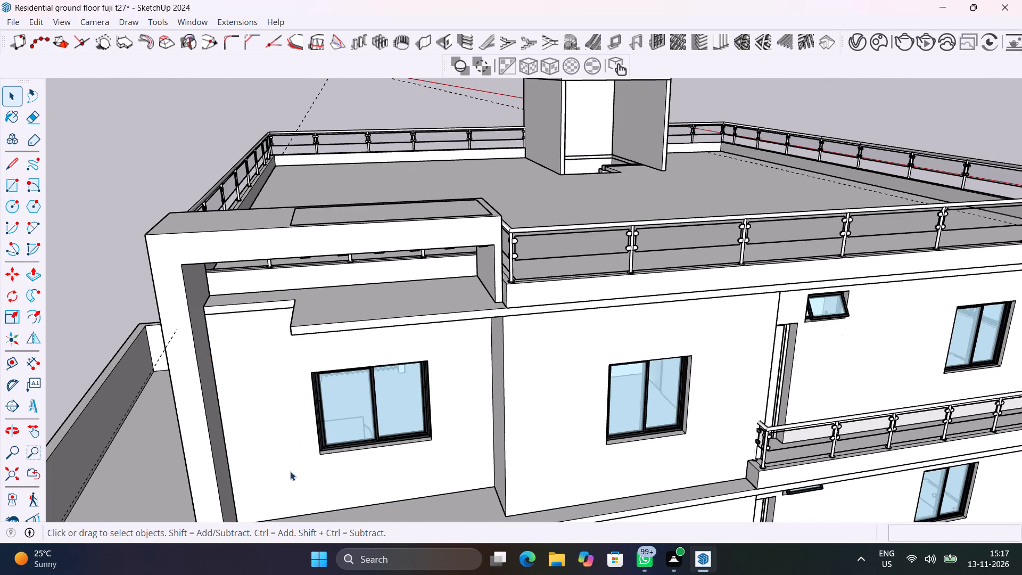
Draw a rectangle about 3' 6" by 10' 4" on the upper-floor wall, from the column's base corner to the roof slab's notch corner.
{"action": "middle_click_drag", "start_coordinate": [289, 471], "coordinate": [339, 411]}
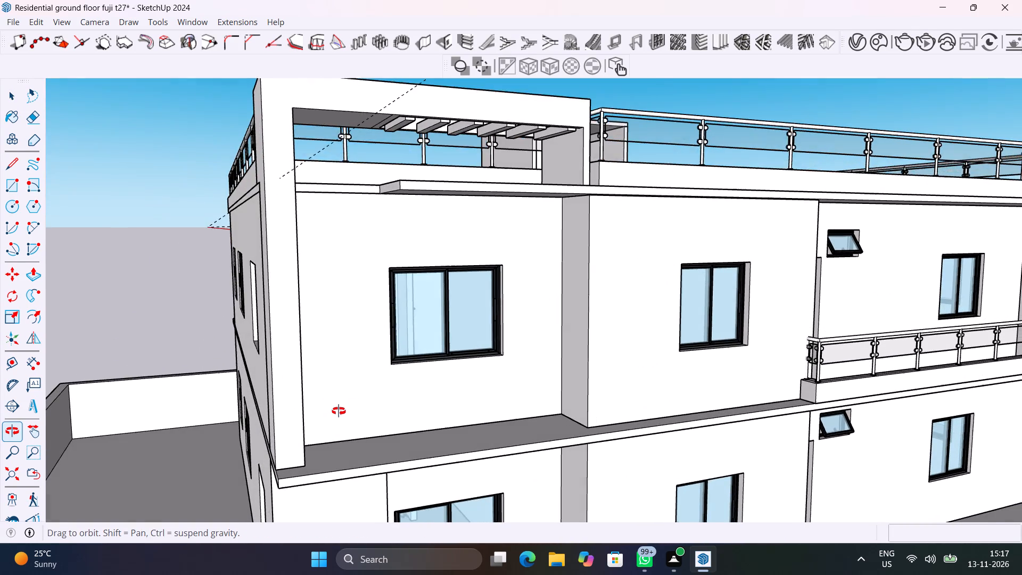
{"action": "middle_click_drag", "start_coordinate": [339, 411], "coordinate": [337, 266]}
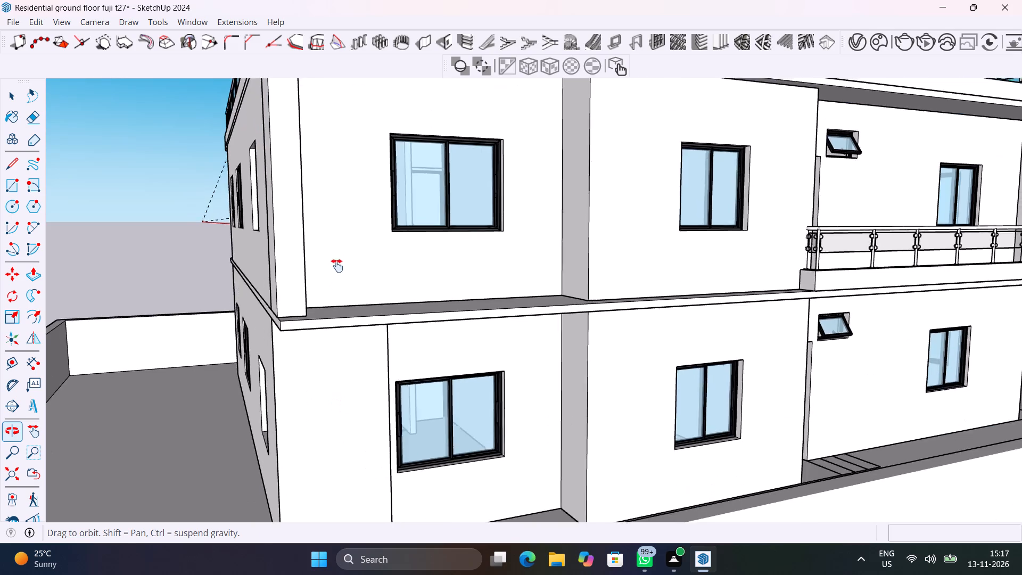
{"action": "middle_click_drag", "start_coordinate": [337, 266], "coordinate": [264, 317]}
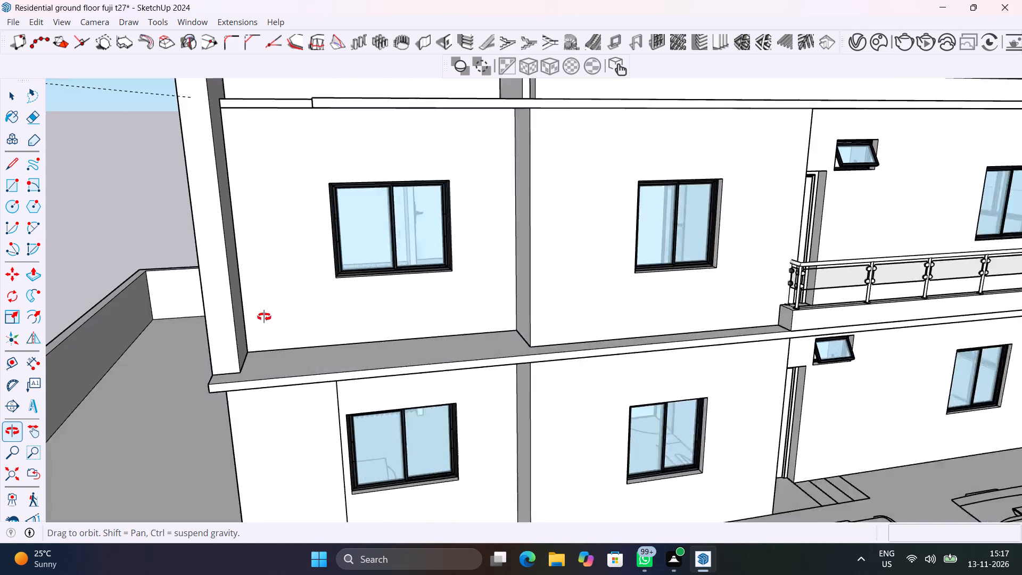
{"action": "middle_click_drag", "start_coordinate": [264, 317], "coordinate": [252, 324]}
{"action": "scroll", "coordinate": [244, 336], "scroll_direction": "up", "scroll_amount": 6}
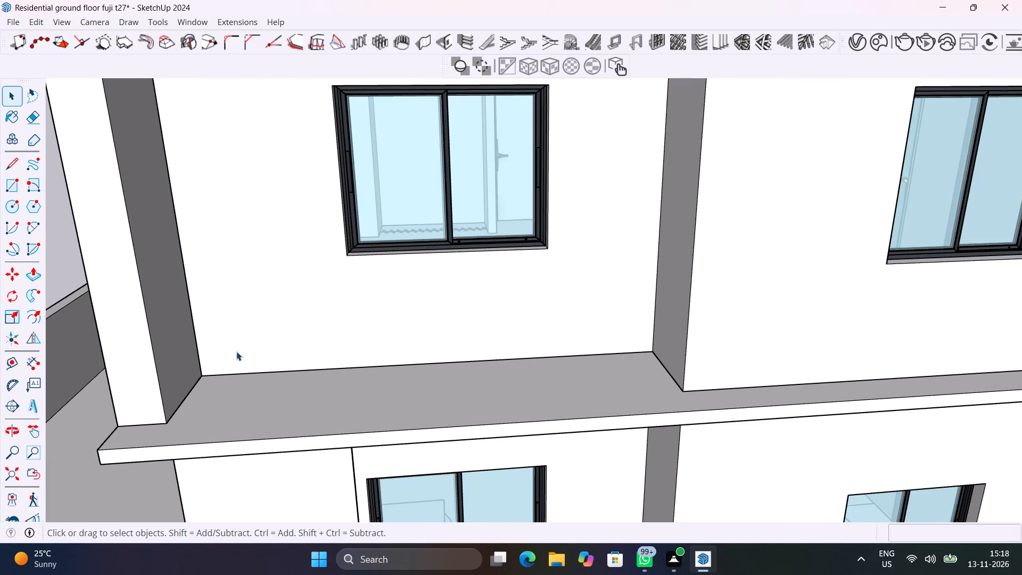
{"action": "key", "text": "r"}
{"action": "left_click", "coordinate": [203, 375]}
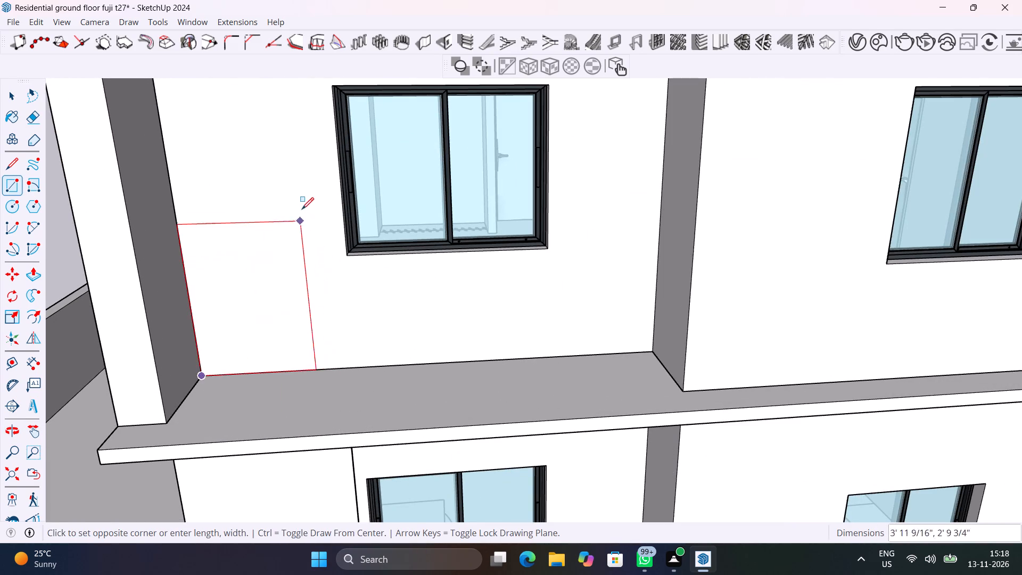
{"action": "scroll", "coordinate": [312, 218], "scroll_direction": "down", "scroll_amount": 6}
{"action": "middle_click_drag", "start_coordinate": [303, 105], "coordinate": [407, 334], "text": "shift"}
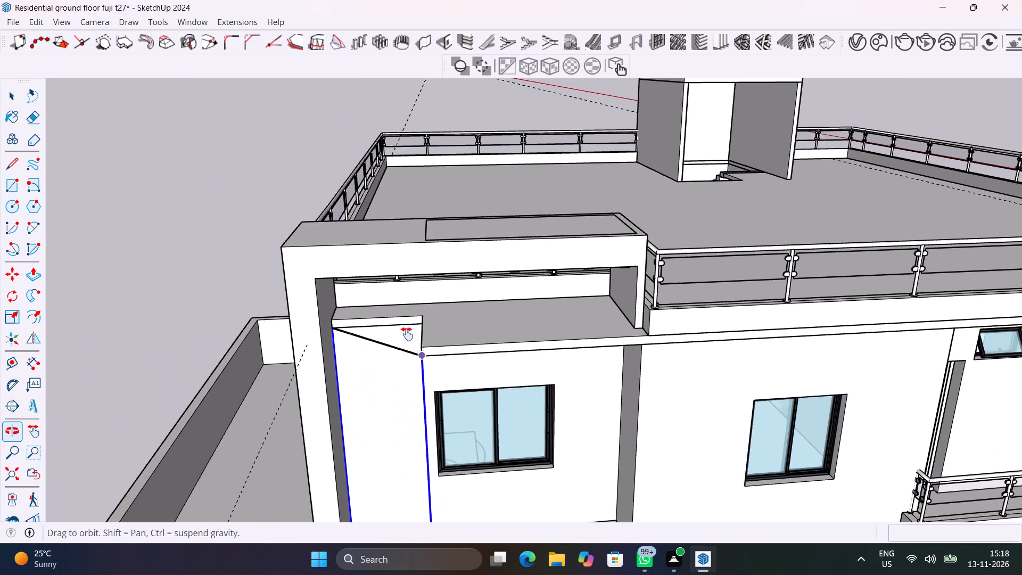
{"action": "middle_click_drag", "start_coordinate": [407, 334], "coordinate": [400, 328], "text": "shift"}
{"action": "scroll", "coordinate": [401, 315], "scroll_direction": "up", "scroll_amount": 6}
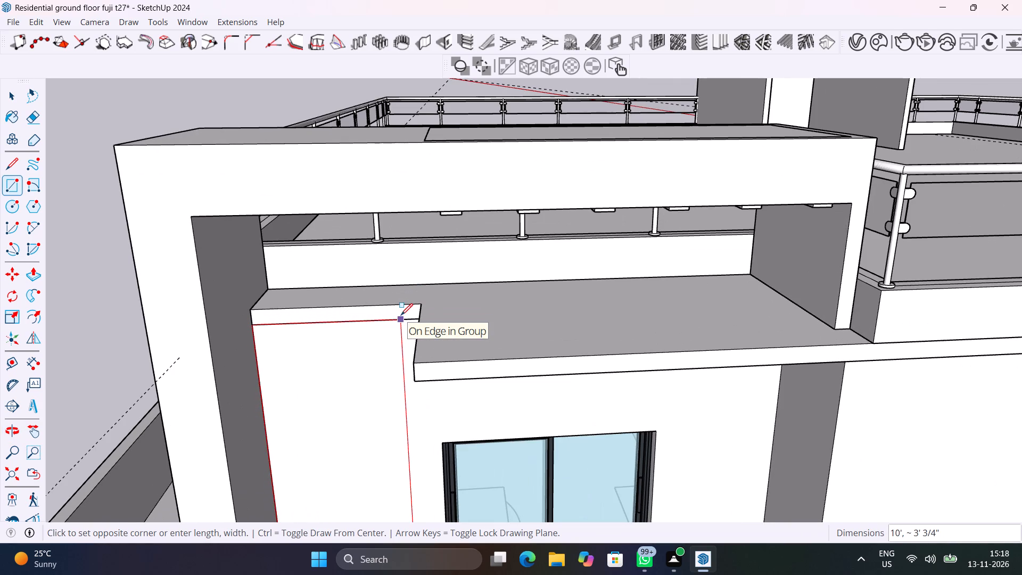
{"action": "scroll", "coordinate": [417, 306], "scroll_direction": "up", "scroll_amount": 6}
{"action": "middle_click_drag", "start_coordinate": [425, 304], "coordinate": [472, 286]}
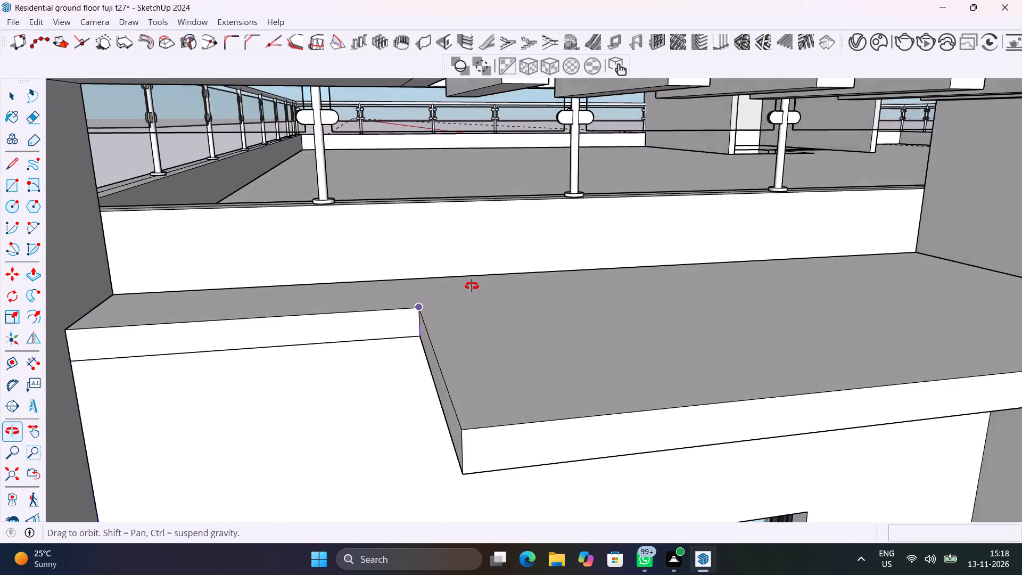
{"action": "middle_click_drag", "start_coordinate": [472, 286], "coordinate": [516, 271]}
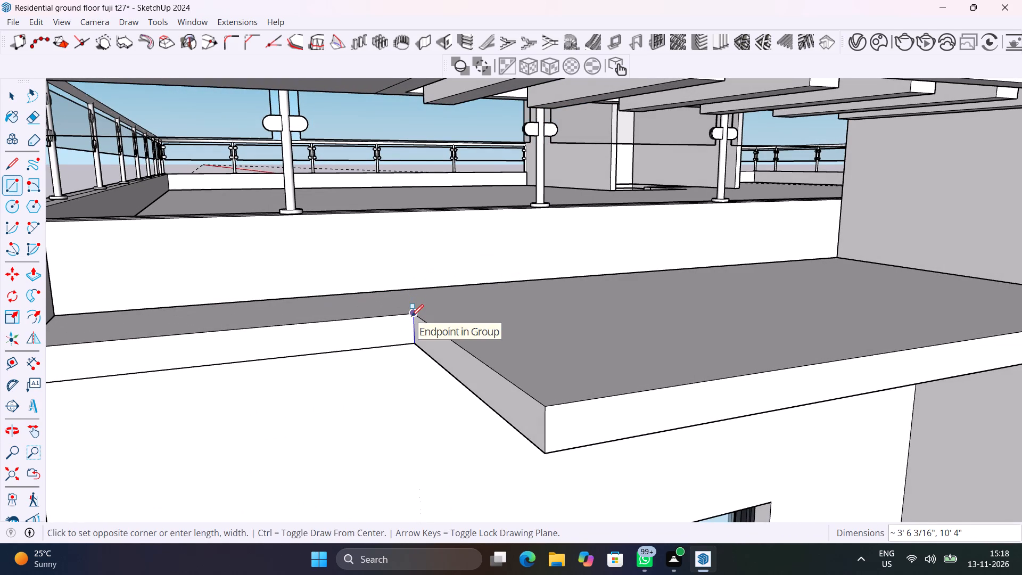
{"action": "left_click", "coordinate": [411, 316]}
{"action": "key", "text": "space"}
Push/Pull the new wall rectangle outward by 1".
{"action": "left_click", "coordinate": [386, 371]}
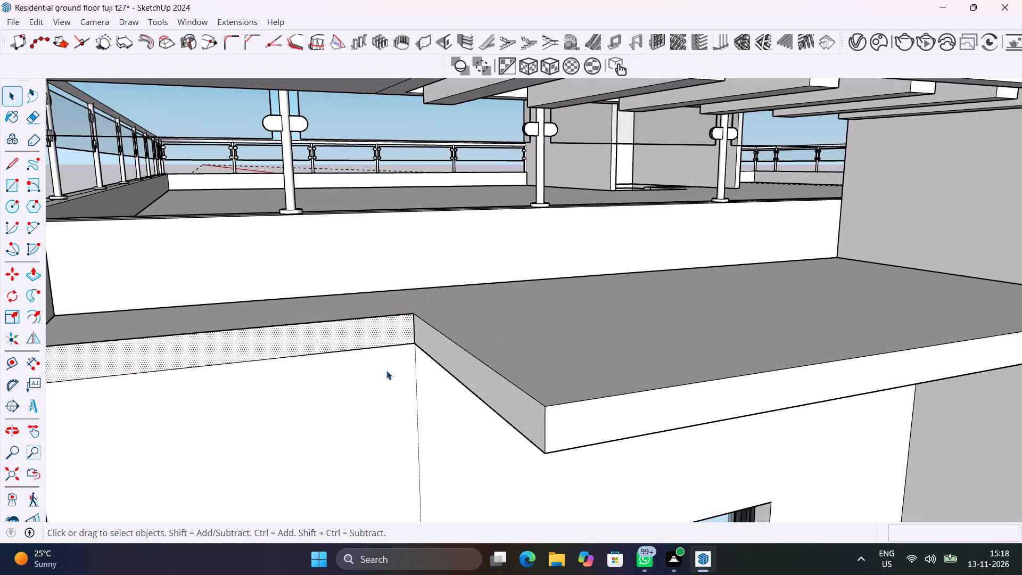
{"action": "key", "text": "p"}
{"action": "left_click", "coordinate": [386, 371]}
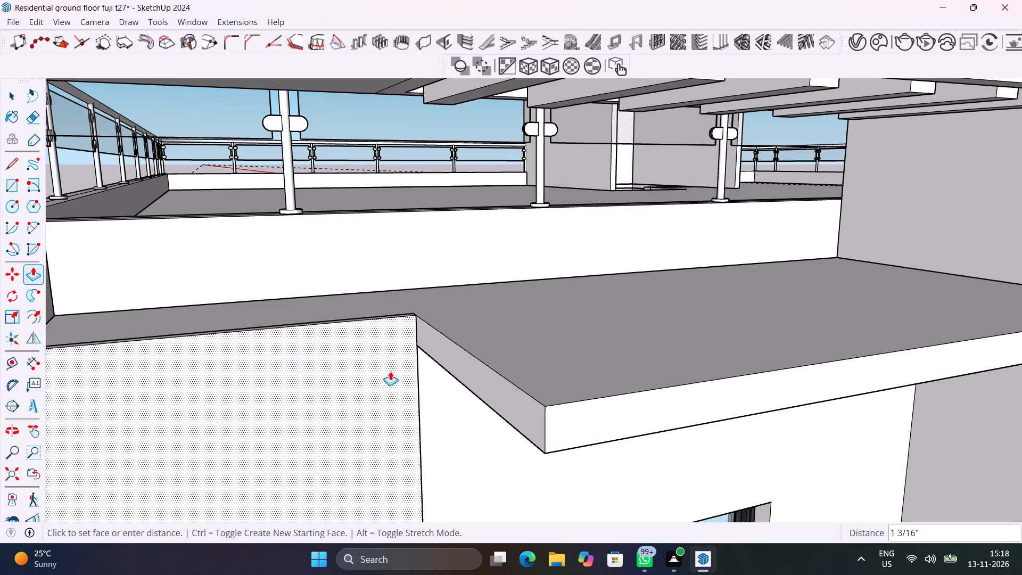
{"action": "type", "text": "1\""}
{"action": "key", "text": "Return"}
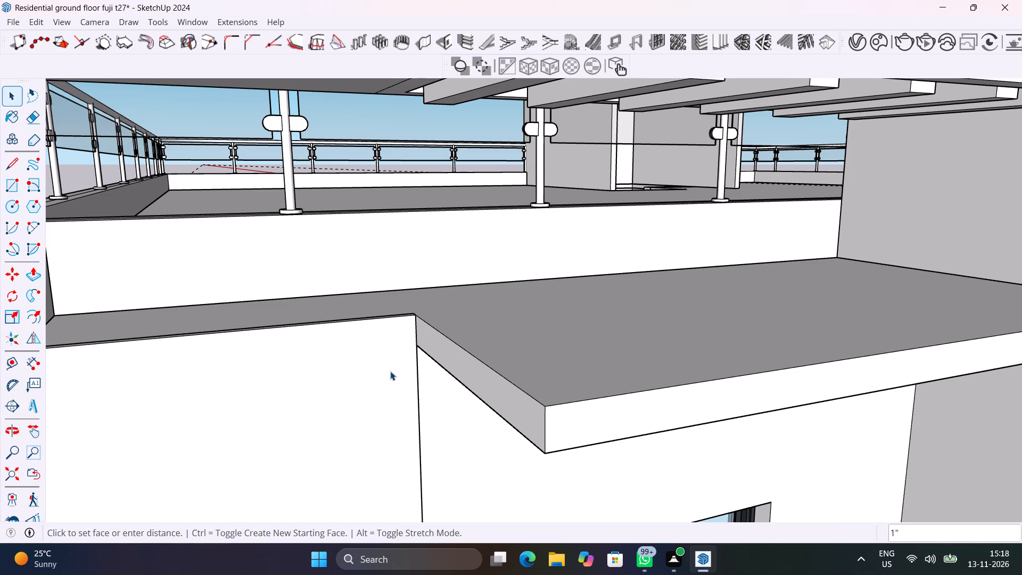
Push/Pull the narrow top face of the new wall panel up to the underside of the overhead frame.
{"action": "scroll", "coordinate": [390, 371], "scroll_direction": "down", "scroll_amount": 11}
{"action": "middle_click_drag", "start_coordinate": [390, 371], "coordinate": [399, 404]}
{"action": "scroll", "coordinate": [390, 371], "scroll_direction": "down", "scroll_amount": 1}
{"action": "scroll", "coordinate": [360, 367], "scroll_direction": "up", "scroll_amount": 8}
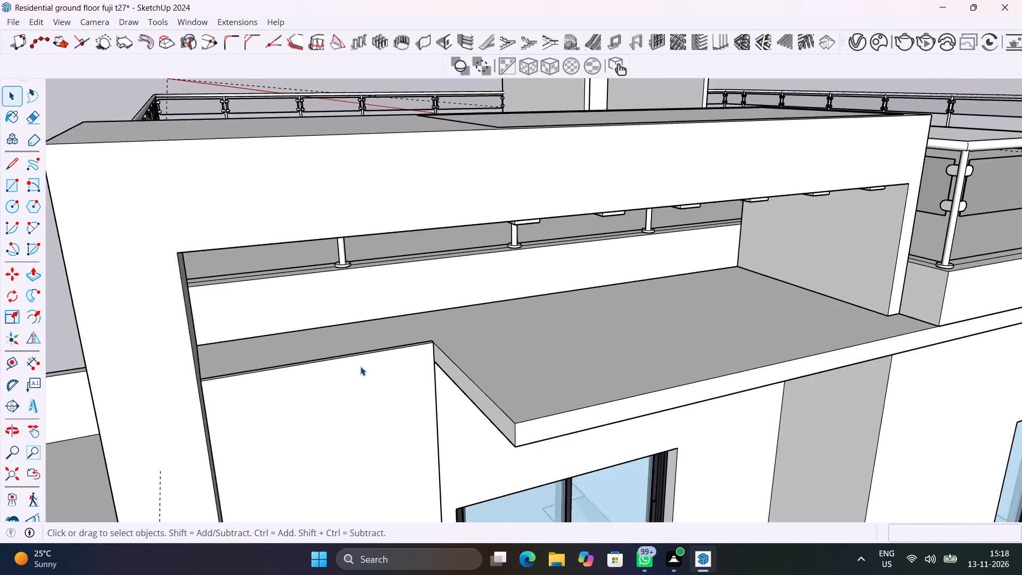
{"action": "scroll", "coordinate": [360, 366], "scroll_direction": "up", "scroll_amount": 11}
{"action": "middle_click_drag", "start_coordinate": [388, 350], "coordinate": [390, 351]}
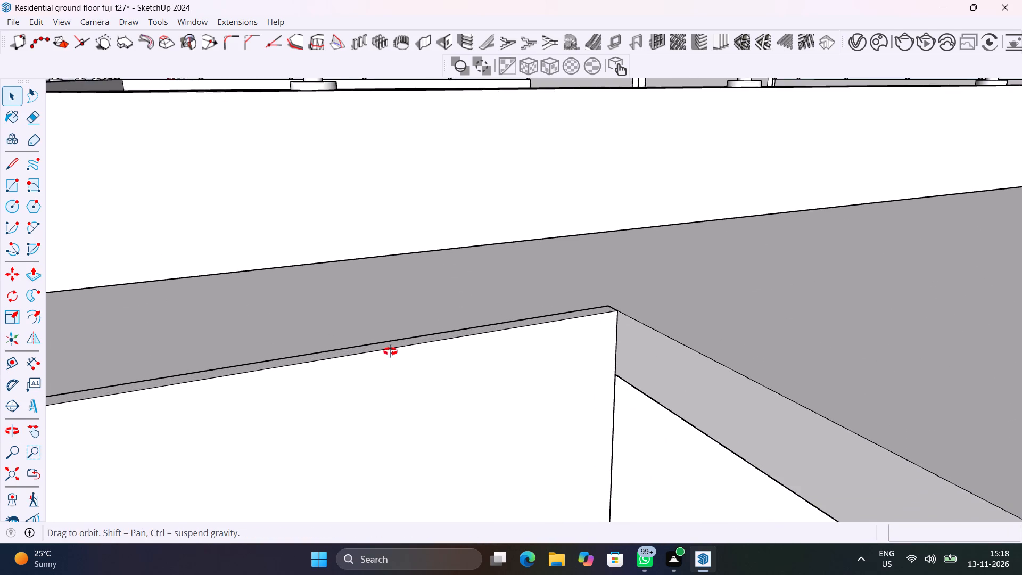
{"action": "middle_click_drag", "start_coordinate": [390, 351], "coordinate": [455, 404]}
{"action": "left_click", "coordinate": [454, 364]}
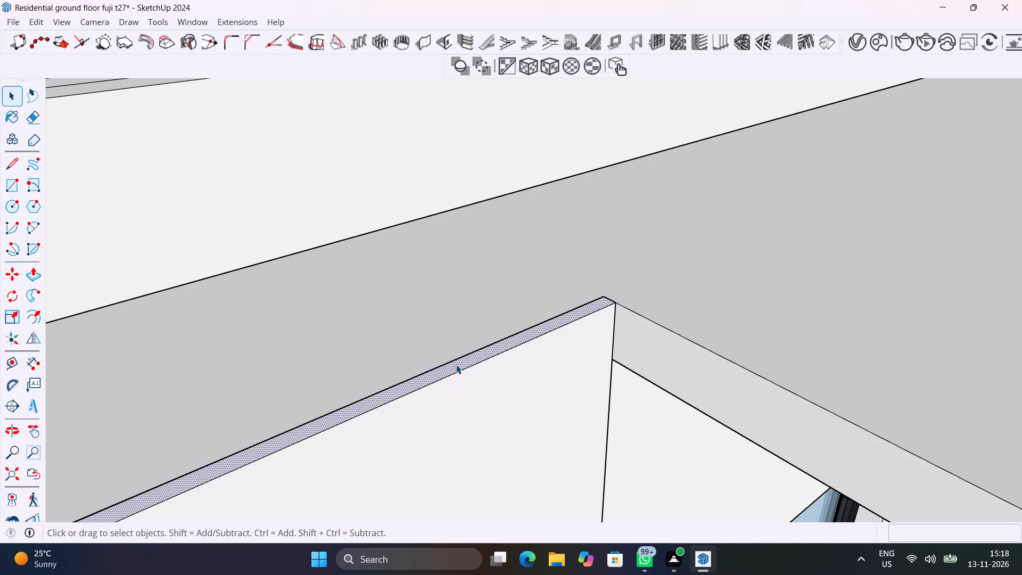
{"action": "key", "text": "p"}
{"action": "left_click", "coordinate": [456, 365]}
{"action": "scroll", "coordinate": [434, 228], "scroll_direction": "down", "scroll_amount": 13}
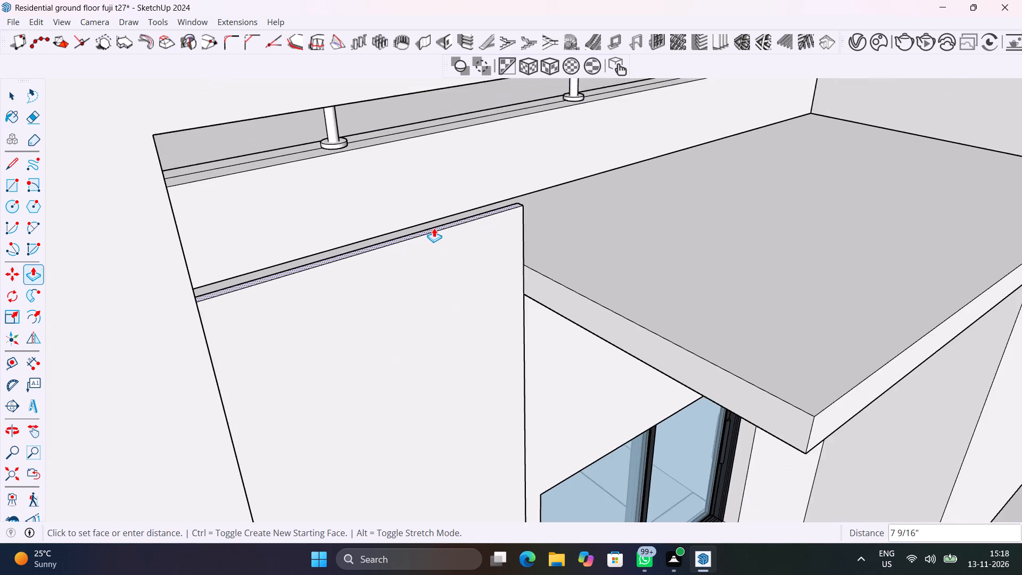
{"action": "scroll", "coordinate": [434, 228], "scroll_direction": "down", "scroll_amount": 6}
{"action": "middle_click_drag", "start_coordinate": [434, 228], "coordinate": [408, 168], "text": "shift"}
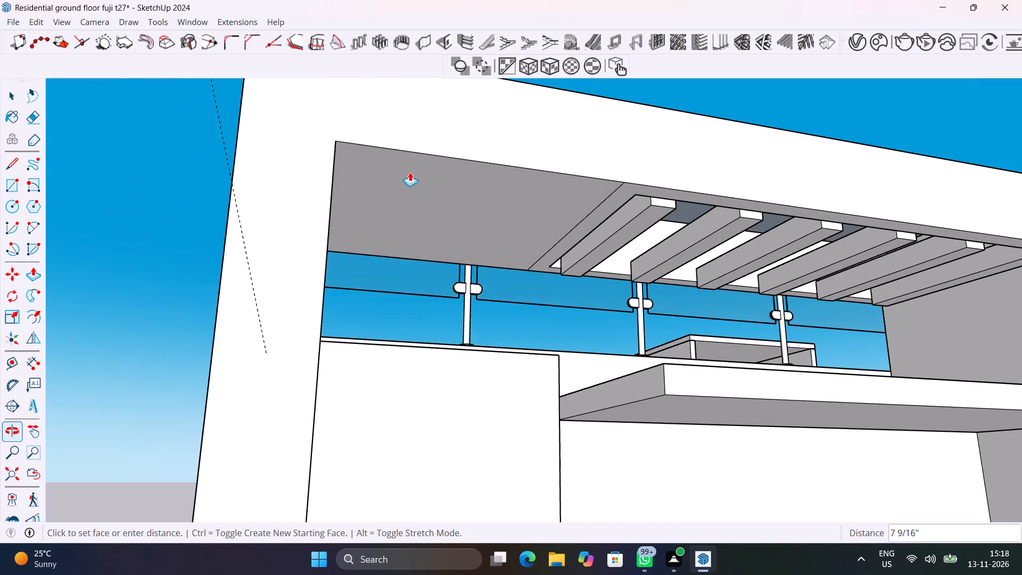
{"action": "left_click", "coordinate": [458, 203]}
{"action": "key", "text": "space"}
Make the whole extruded wall panel beside the frame column into a group.
{"action": "scroll", "coordinate": [469, 297], "scroll_direction": "down", "scroll_amount": 7}
{"action": "middle_click_drag", "start_coordinate": [498, 314], "coordinate": [496, 317]}
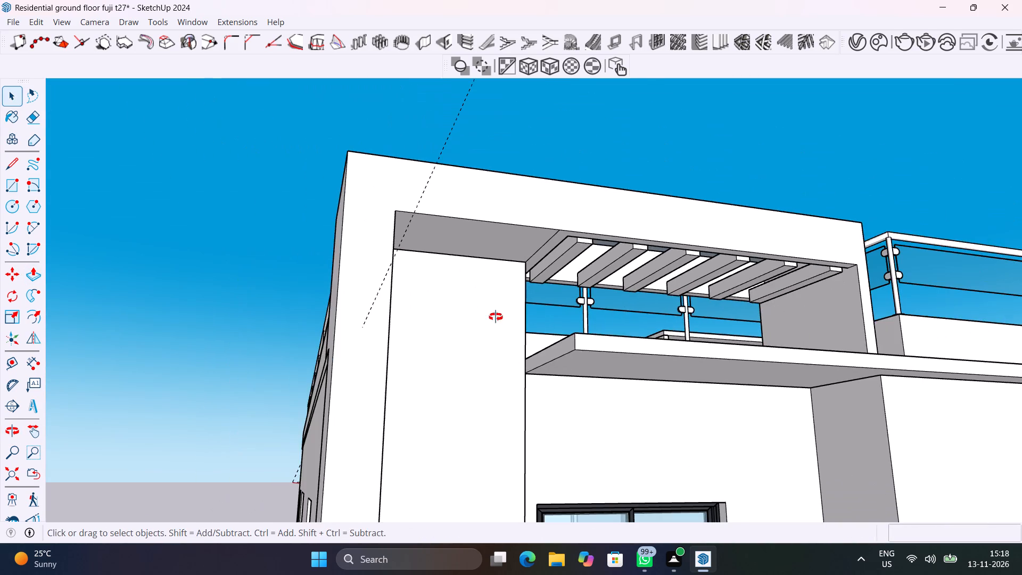
{"action": "middle_click_drag", "start_coordinate": [496, 317], "coordinate": [377, 408]}
{"action": "double_click", "coordinate": [483, 345]}
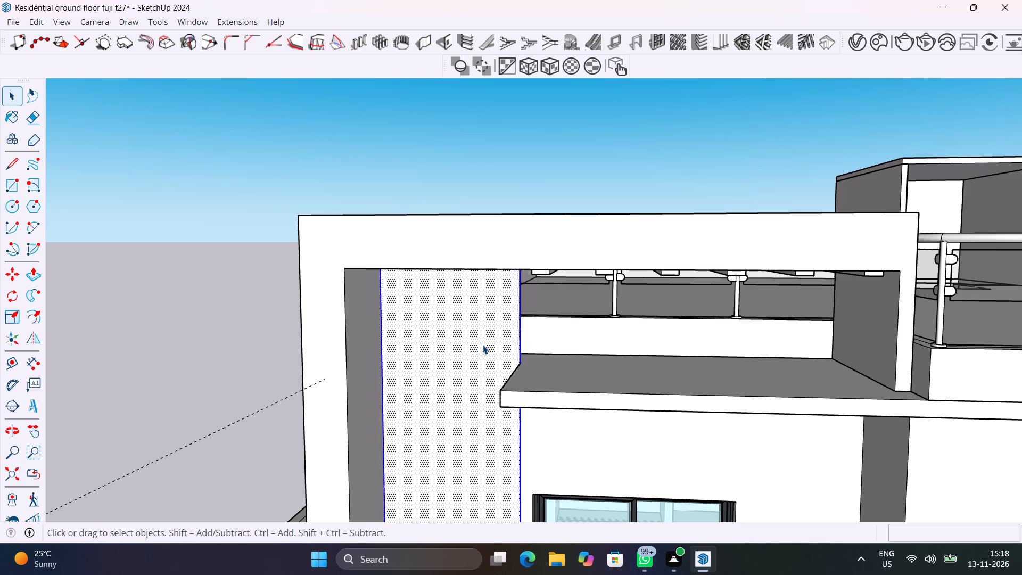
{"action": "scroll", "coordinate": [483, 345], "scroll_direction": "up", "scroll_amount": 7}
{"action": "middle_click_drag", "start_coordinate": [483, 345], "coordinate": [384, 363]}
{"action": "triple_click", "coordinate": [447, 336]}
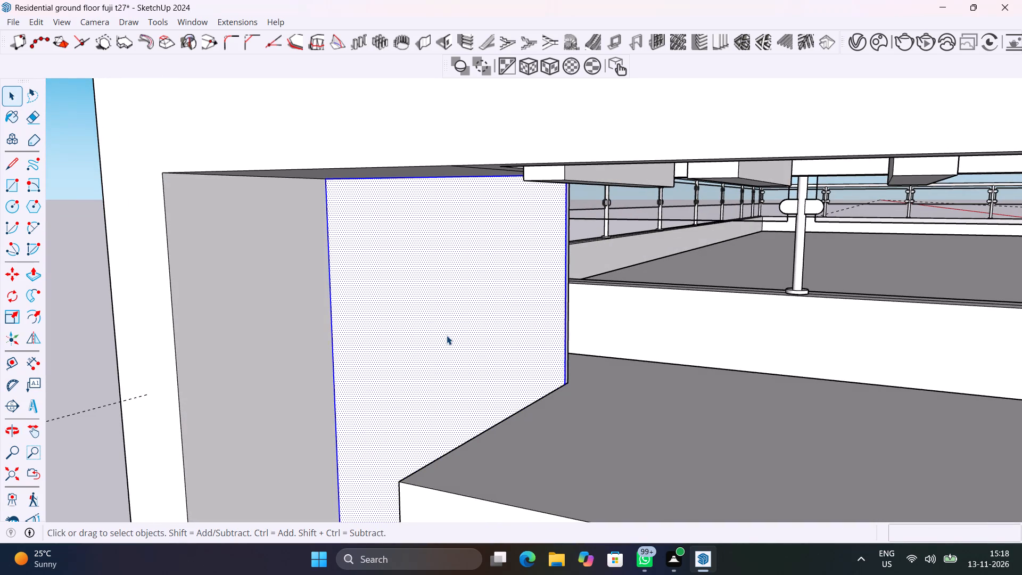
{"action": "right_click", "coordinate": [447, 335]}
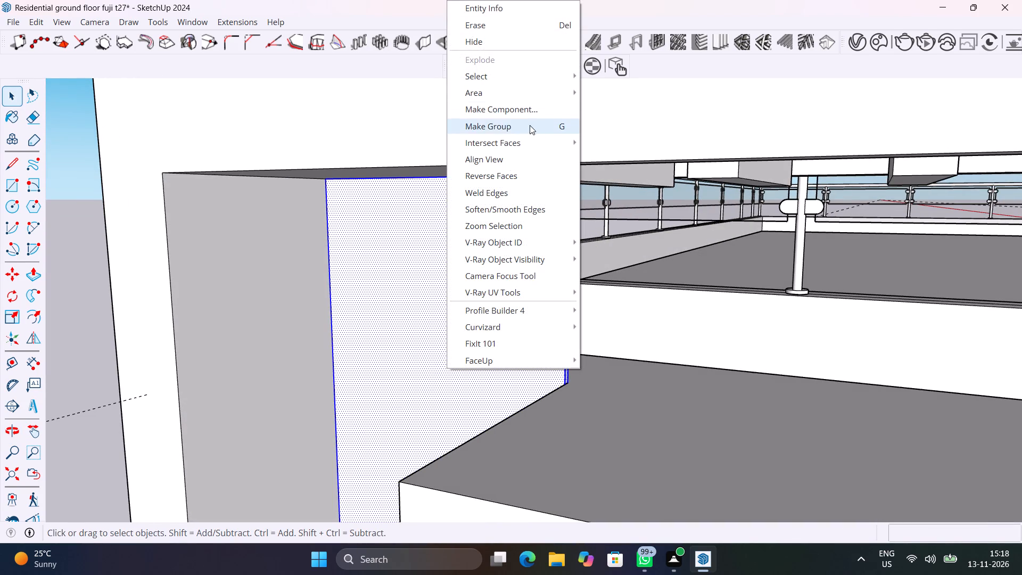
{"action": "left_click", "coordinate": [530, 125]}
Examine the back of the grouped panel and the gap behind it above the roof slab, under the overhead frame.
{"action": "middle_click_drag", "start_coordinate": [522, 232], "coordinate": [87, 209]}
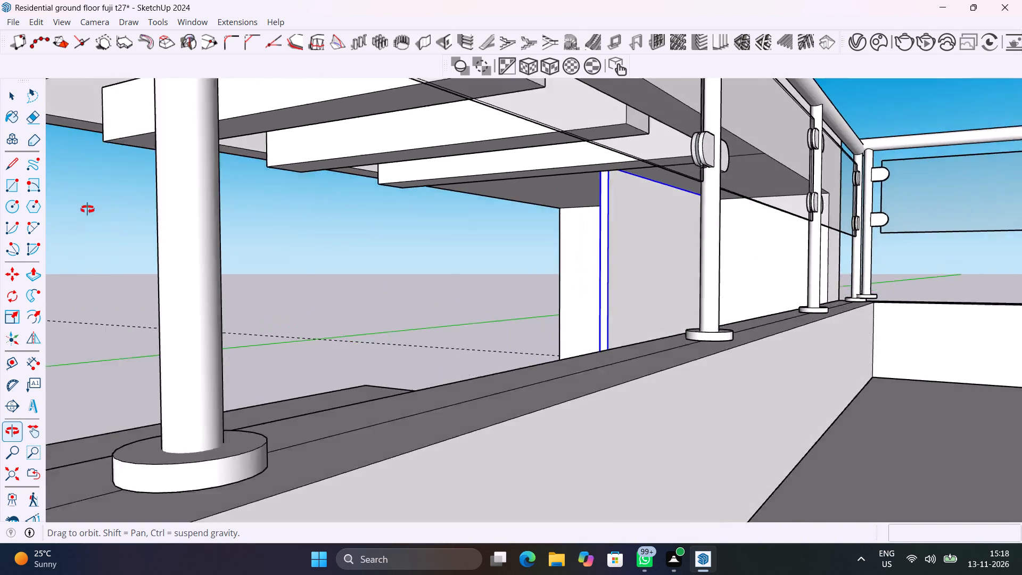
{"action": "middle_click_drag", "start_coordinate": [87, 209], "coordinate": [146, 243]}
{"action": "scroll", "coordinate": [636, 321], "scroll_direction": "up", "scroll_amount": 5}
{"action": "middle_click_drag", "start_coordinate": [638, 336], "coordinate": [561, 268]}
{"action": "scroll", "coordinate": [506, 299], "scroll_direction": "down", "scroll_amount": 4}
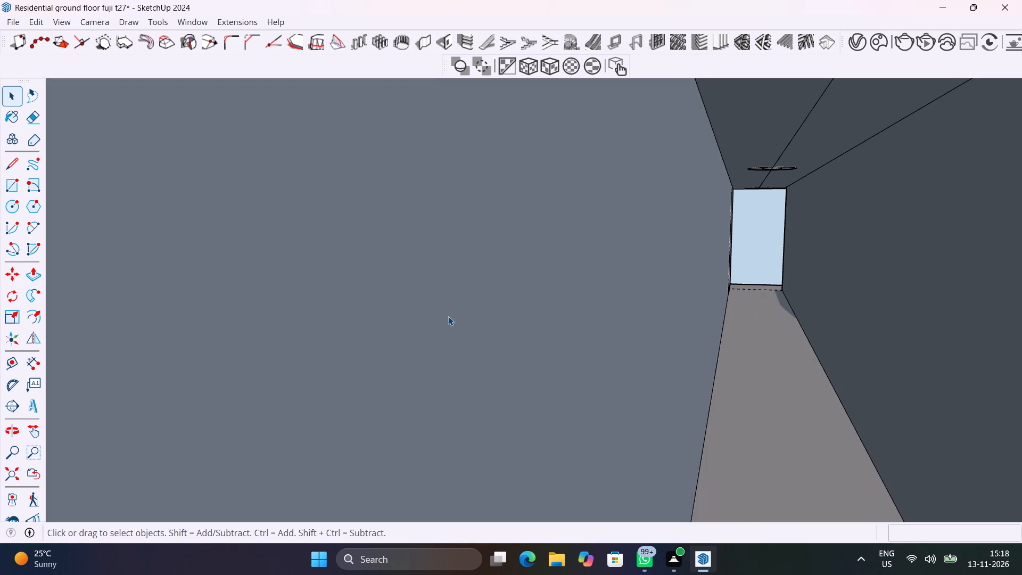
{"action": "middle_click_drag", "start_coordinate": [449, 315], "coordinate": [612, 360]}
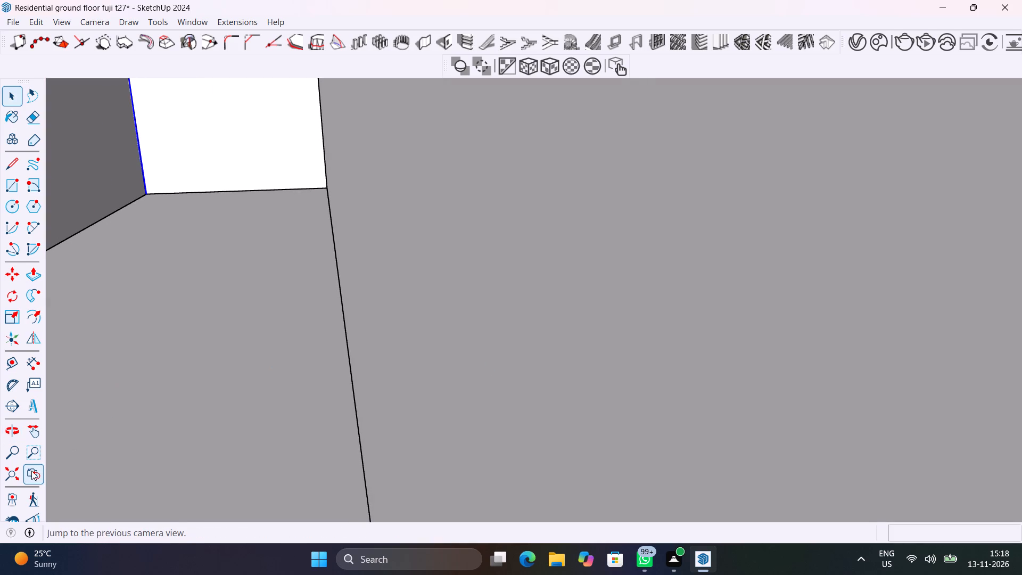
{"action": "left_click", "coordinate": [31, 471]}
{"action": "left_click", "coordinate": [40, 471]}
{"action": "left_click", "coordinate": [5, 474]}
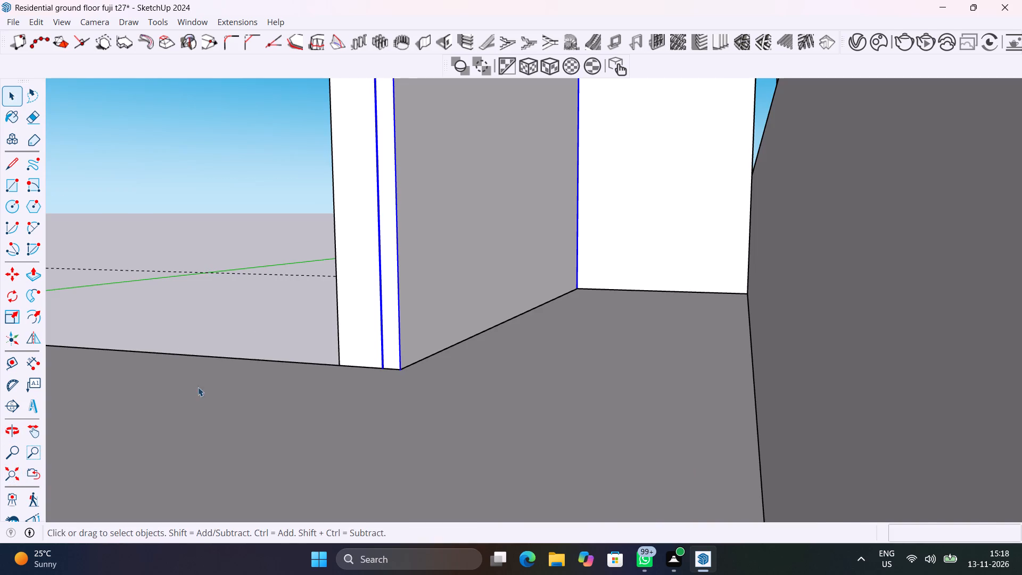
{"action": "middle_click_drag", "start_coordinate": [403, 299], "coordinate": [817, 540], "text": "shift"}
{"action": "scroll", "coordinate": [446, 270], "scroll_direction": "up", "scroll_amount": 5}
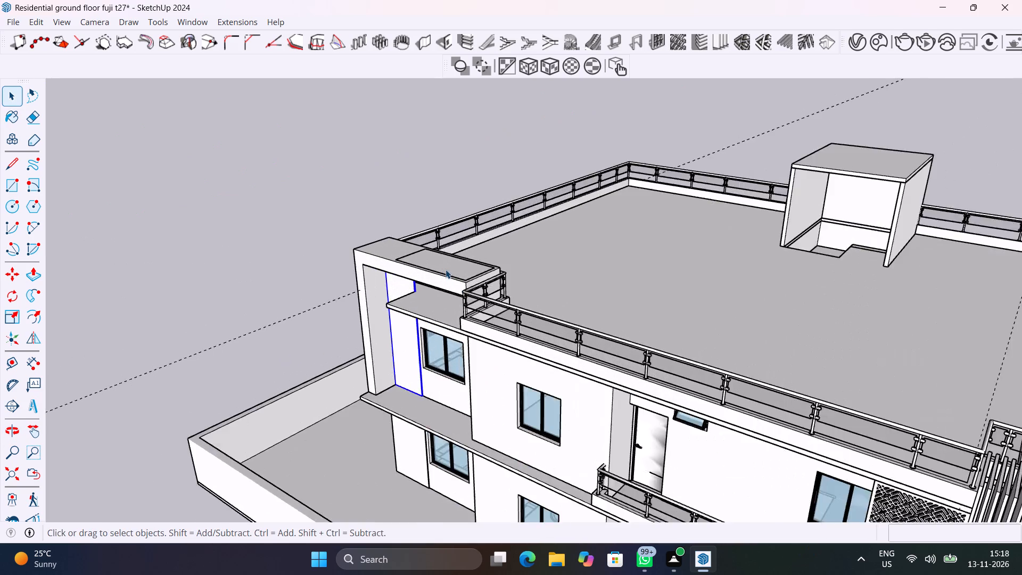
{"action": "scroll", "coordinate": [446, 269], "scroll_direction": "up", "scroll_amount": 4}
{"action": "left_click", "coordinate": [356, 165]}
{"action": "scroll", "coordinate": [436, 308], "scroll_direction": "up", "scroll_amount": 5}
{"action": "scroll", "coordinate": [394, 286], "scroll_direction": "up", "scroll_amount": 1}
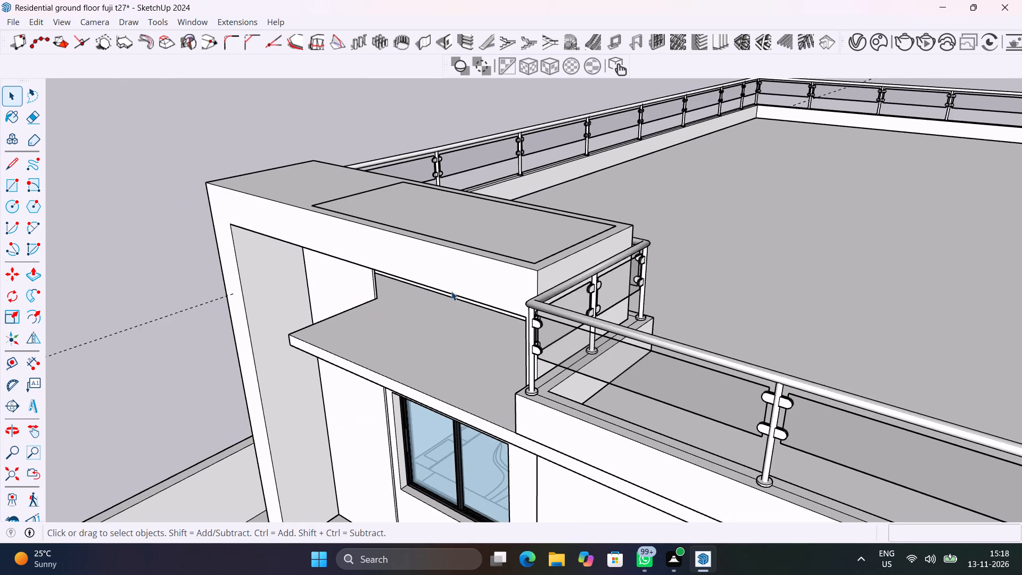
{"action": "middle_click_drag", "start_coordinate": [451, 291], "coordinate": [43, 272]}
{"action": "middle_click_drag", "start_coordinate": [532, 255], "coordinate": [751, 293]}
{"action": "scroll", "coordinate": [750, 293], "scroll_direction": "up", "scroll_amount": 1}
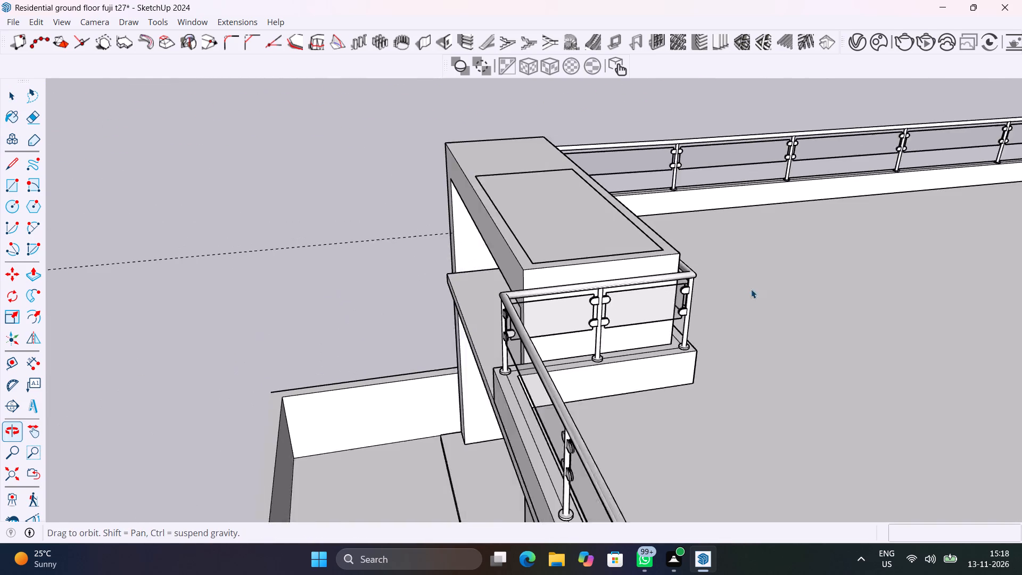
{"action": "scroll", "coordinate": [514, 223], "scroll_direction": "up", "scroll_amount": 10}
{"action": "middle_click_drag", "start_coordinate": [473, 270], "coordinate": [823, 243], "text": "shift"}
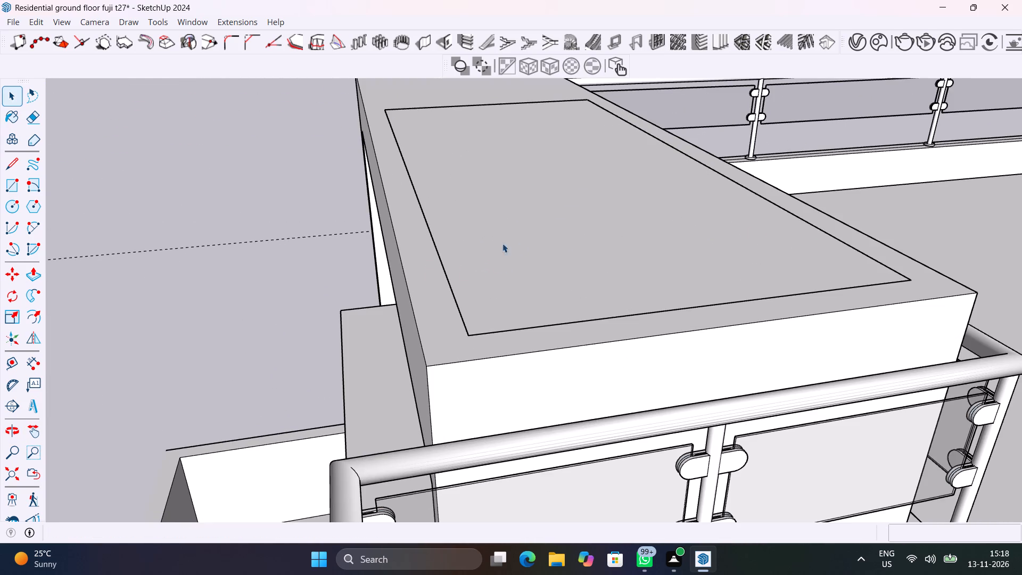
{"action": "middle_click_drag", "start_coordinate": [464, 238], "coordinate": [850, 116]}
{"action": "scroll", "coordinate": [850, 116], "scroll_direction": "up", "scroll_amount": 1}
{"action": "middle_click_drag", "start_coordinate": [385, 250], "coordinate": [580, 150]}
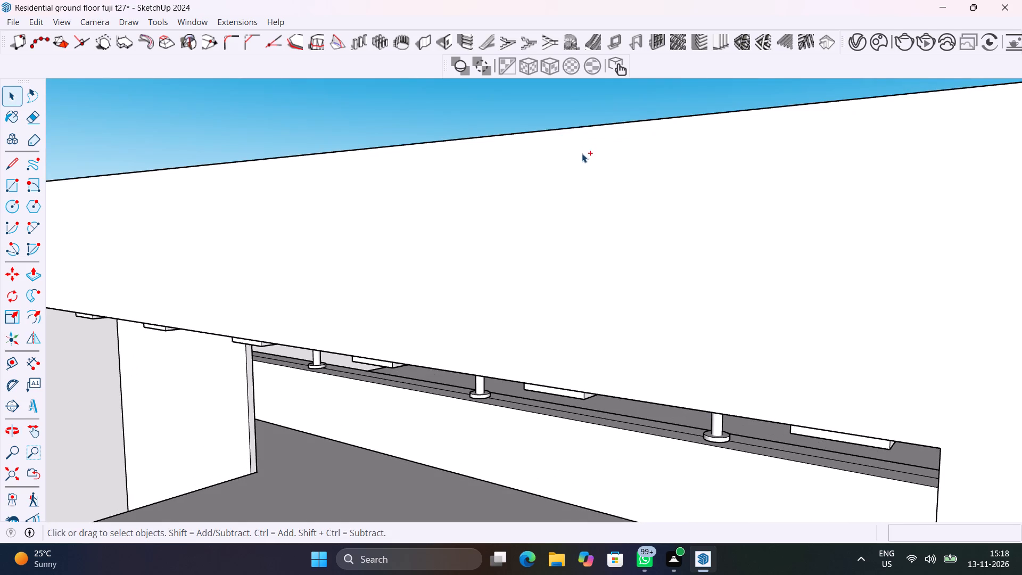
Save the model.
{"action": "key", "text": "ctrl+s"}
Inside the panel group, copy the back face's top edge down about 2' 5" to the roof slab surface.
{"action": "scroll", "coordinate": [287, 373], "scroll_direction": "up", "scroll_amount": 4}
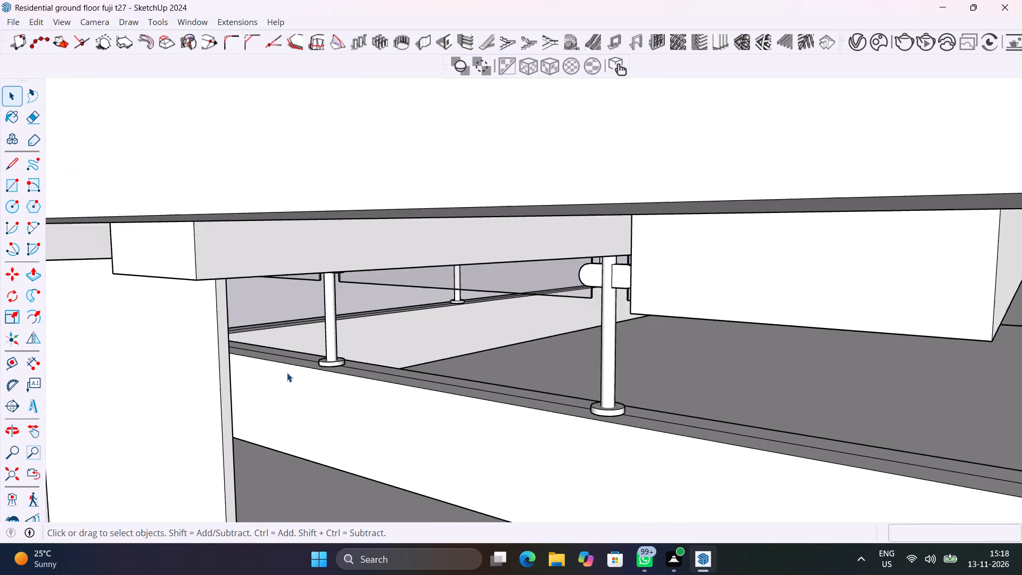
{"action": "scroll", "coordinate": [287, 373], "scroll_direction": "up", "scroll_amount": 2}
{"action": "middle_click_drag", "start_coordinate": [224, 276], "coordinate": [20, 212], "text": "shift"}
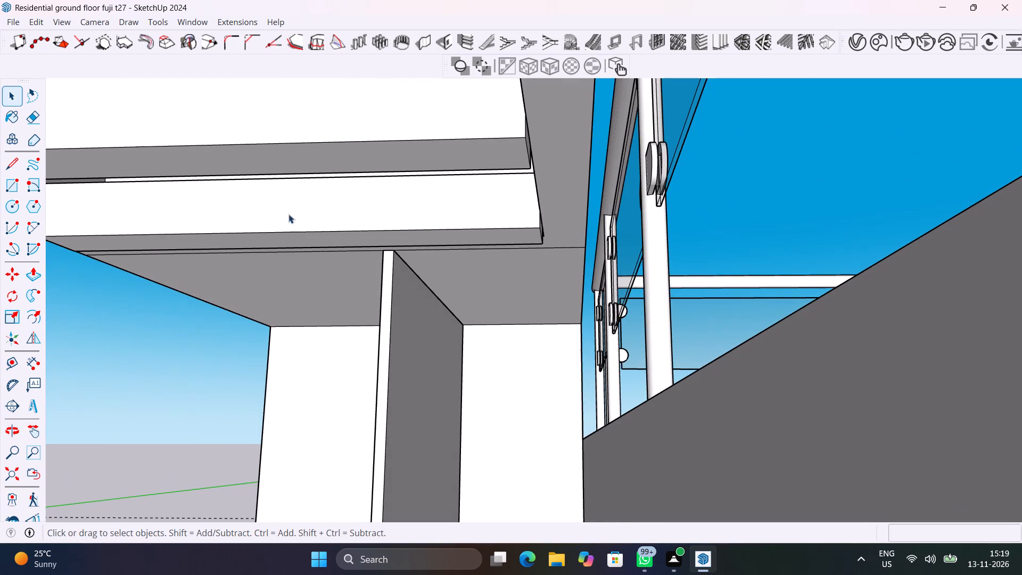
{"action": "scroll", "coordinate": [401, 277], "scroll_direction": "up", "scroll_amount": 8}
{"action": "double_click", "coordinate": [401, 278]}
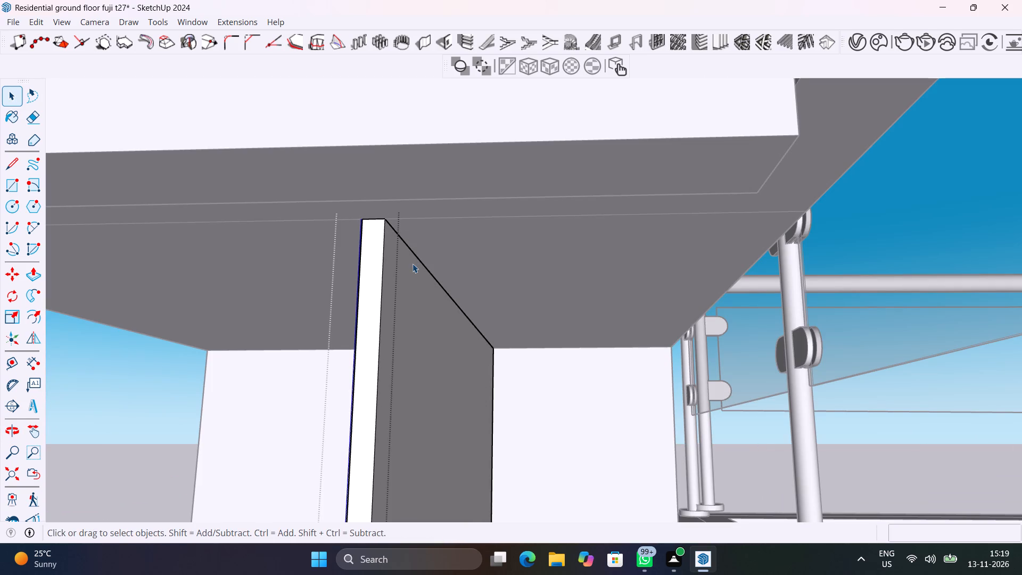
{"action": "left_click", "coordinate": [419, 257]}
{"action": "key", "text": "m"}
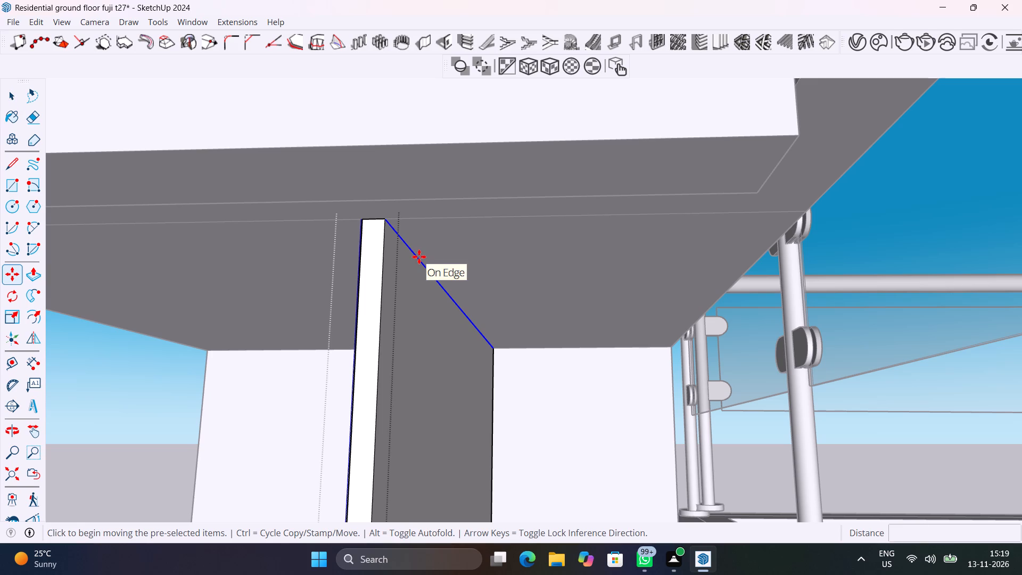
{"action": "left_click", "coordinate": [385, 223]}
{"action": "scroll", "coordinate": [407, 309], "scroll_direction": "down", "scroll_amount": 4}
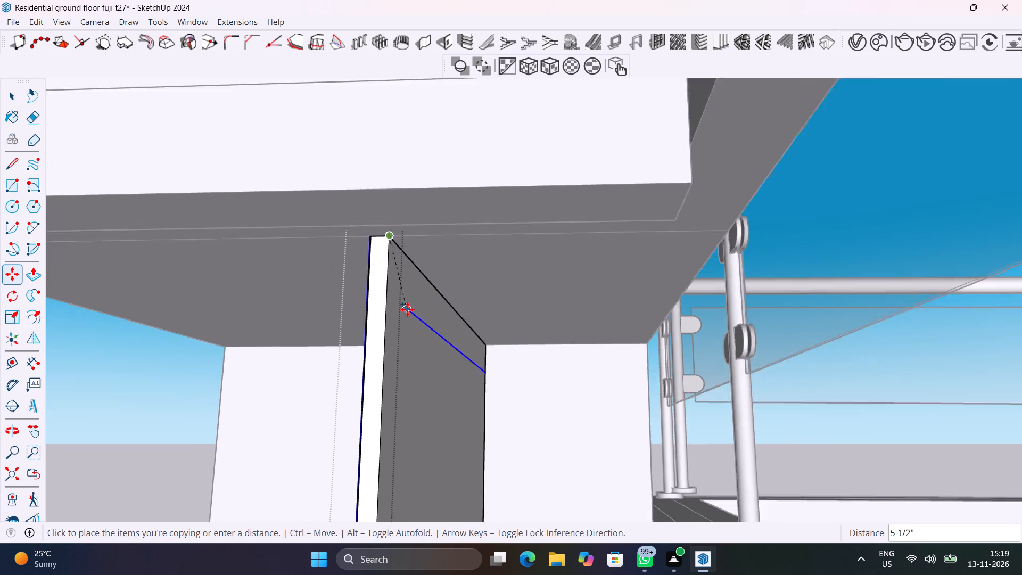
{"action": "scroll", "coordinate": [407, 309], "scroll_direction": "down", "scroll_amount": 1}
{"action": "middle_click_drag", "start_coordinate": [410, 332], "coordinate": [543, 111]}
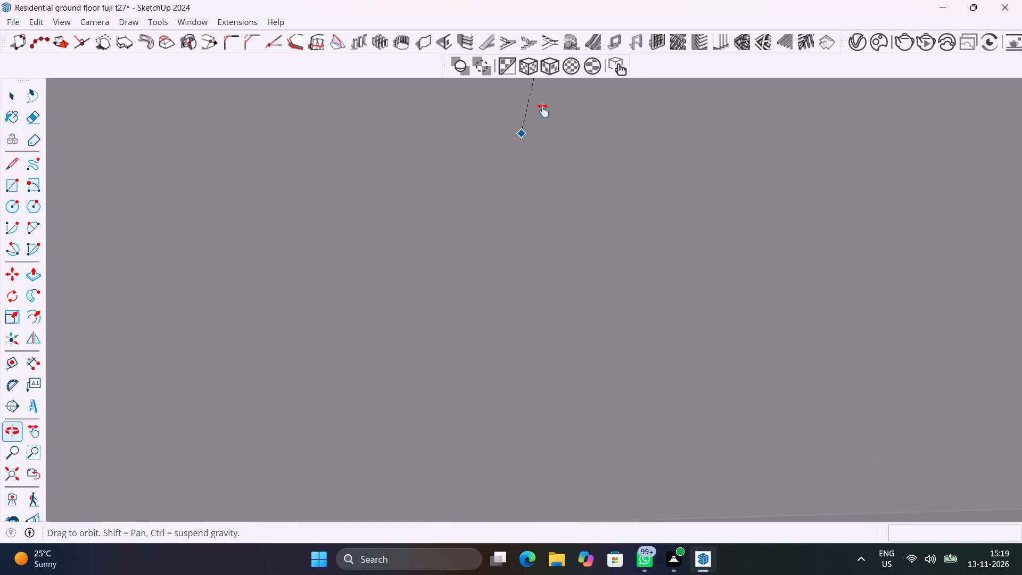
{"action": "middle_click_drag", "start_coordinate": [543, 111], "coordinate": [580, 307]}
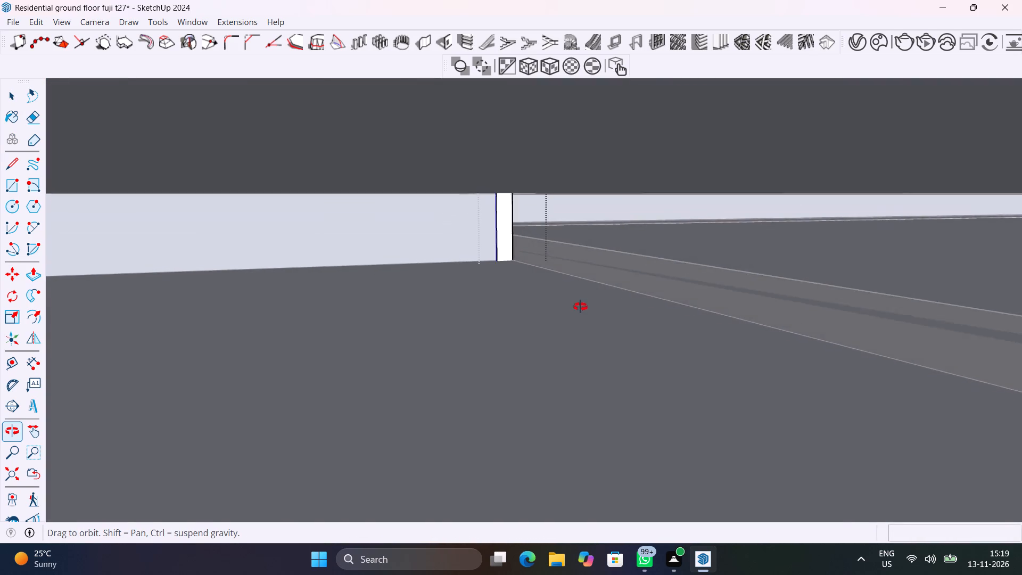
{"action": "middle_click_drag", "start_coordinate": [580, 307], "coordinate": [577, 306]}
{"action": "scroll", "coordinate": [565, 219], "scroll_direction": "down", "scroll_amount": 8}
{"action": "middle_click_drag", "start_coordinate": [546, 185], "coordinate": [527, 195]}
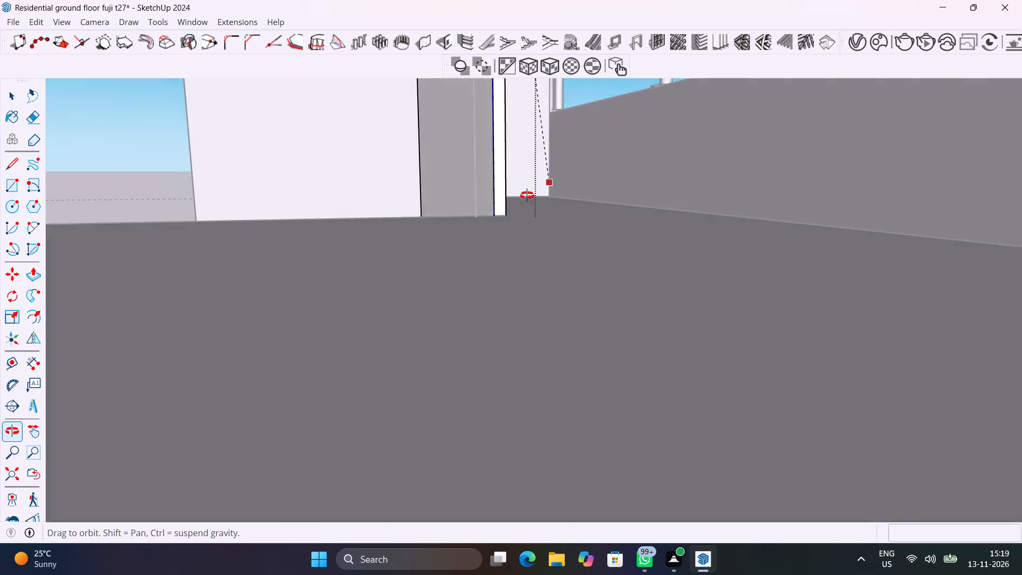
{"action": "middle_click_drag", "start_coordinate": [527, 195], "coordinate": [451, 215]}
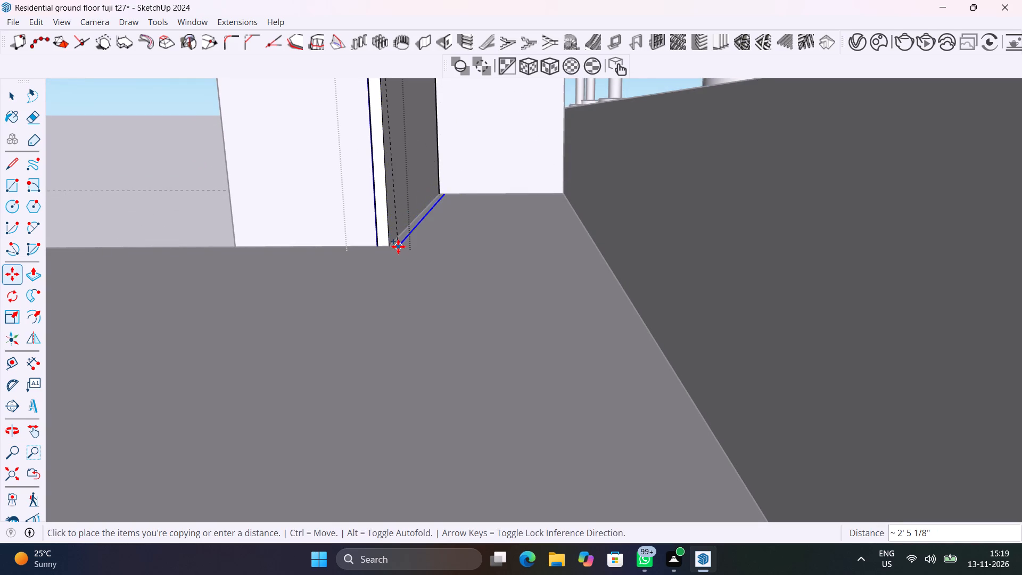
{"action": "scroll", "coordinate": [398, 247], "scroll_direction": "up", "scroll_amount": 12}
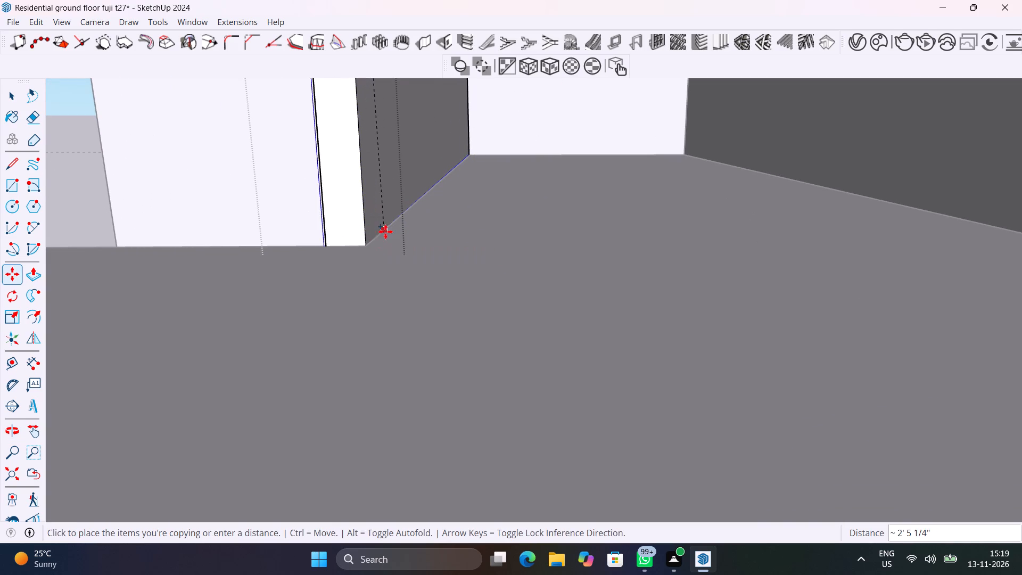
{"action": "left_click", "coordinate": [369, 247]}
Push/Pull the panel's back face above the roof slab by 1' 8 1/8" to the parapet wall, and close the group.
{"action": "key", "text": "space"}
{"action": "left_click", "coordinate": [382, 195]}
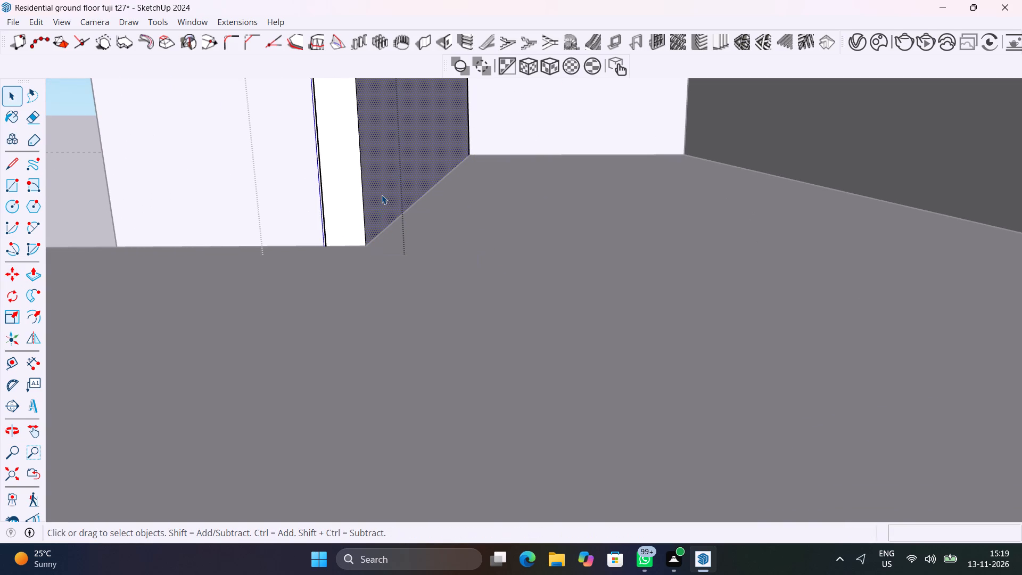
{"action": "key", "text": "p"}
{"action": "left_click", "coordinate": [382, 195]}
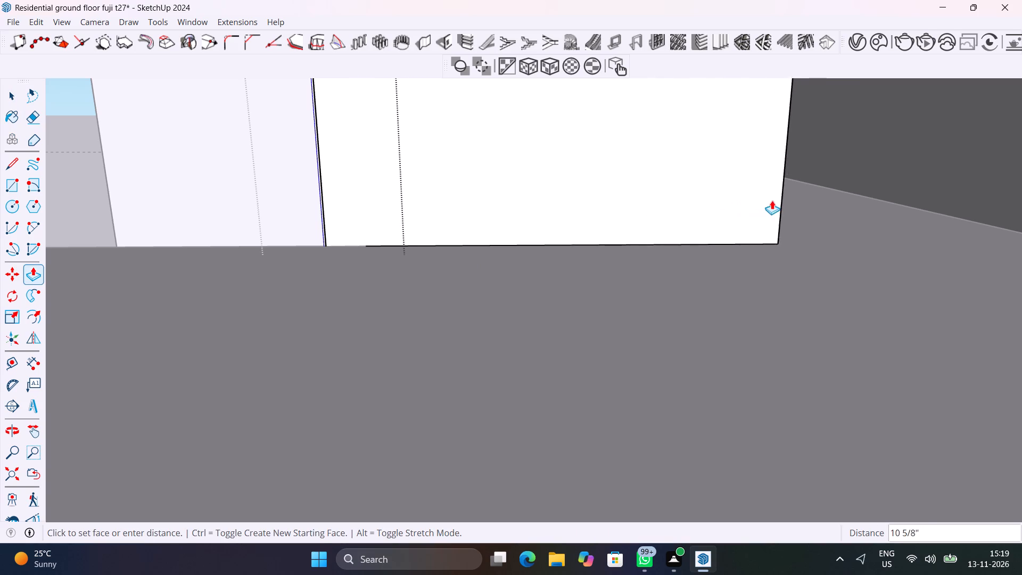
{"action": "scroll", "coordinate": [1011, 203], "scroll_direction": "down", "scroll_amount": 4}
{"action": "middle_click_drag", "start_coordinate": [992, 201], "coordinate": [976, 197], "text": "shift"}
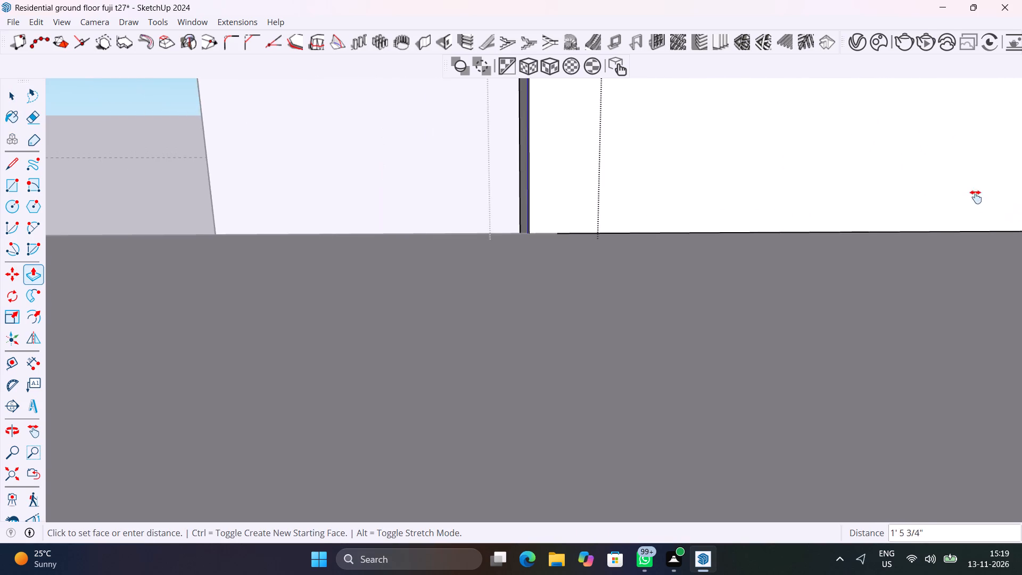
{"action": "middle_click_drag", "start_coordinate": [976, 197], "coordinate": [680, 164], "text": "shift"}
{"action": "left_click", "coordinate": [739, 188]}
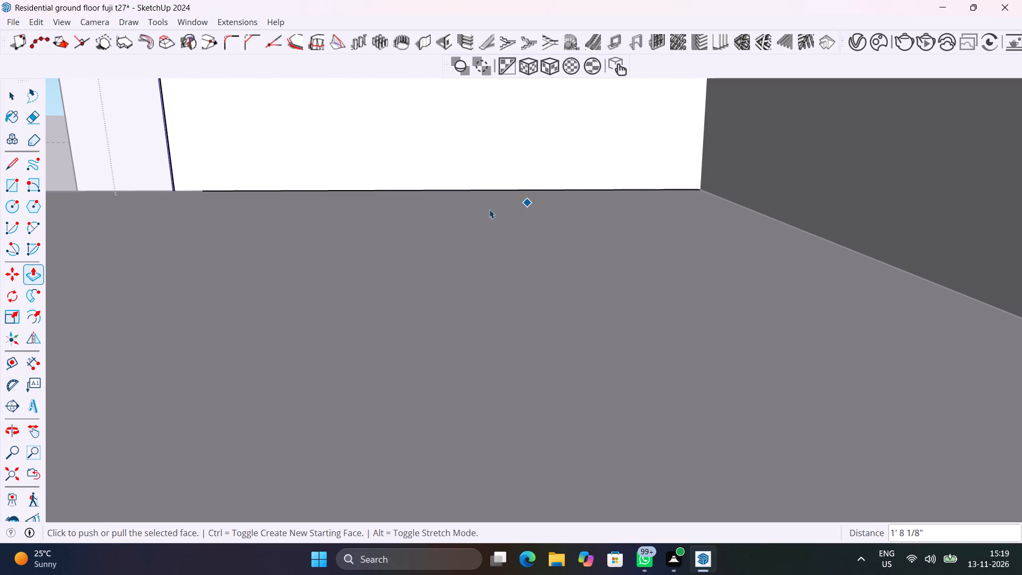
{"action": "key", "text": "space"}
{"action": "middle_click_drag", "start_coordinate": [486, 229], "coordinate": [891, 270]}
{"action": "scroll", "coordinate": [663, 184], "scroll_direction": "down", "scroll_amount": 12}
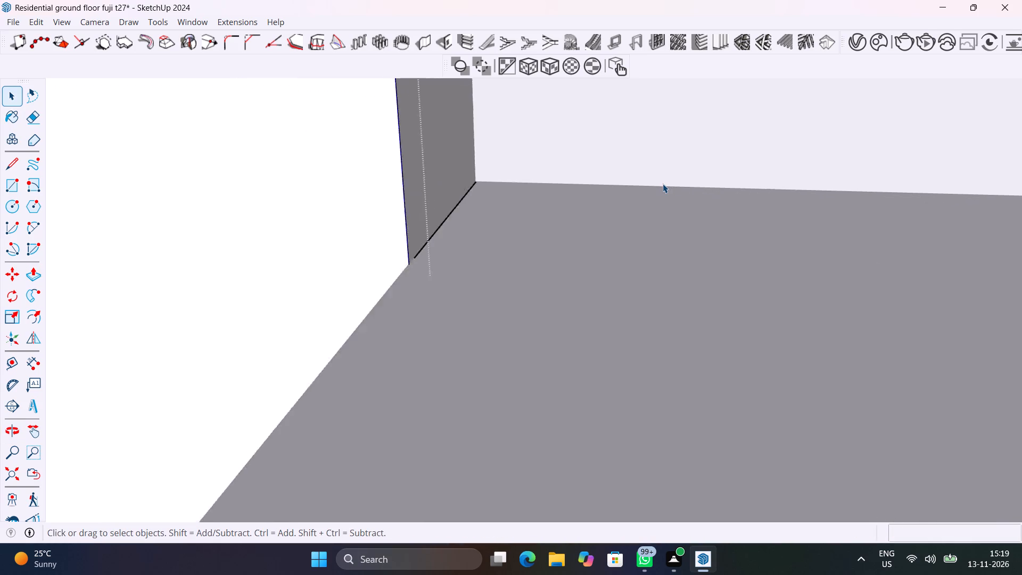
{"action": "scroll", "coordinate": [663, 184], "scroll_direction": "down", "scroll_amount": 20}
{"action": "scroll", "coordinate": [663, 184], "scroll_direction": "down", "scroll_amount": 2}
{"action": "middle_click_drag", "start_coordinate": [674, 217], "coordinate": [595, 189]}
{"action": "scroll", "coordinate": [595, 189], "scroll_direction": "down", "scroll_amount": 1}
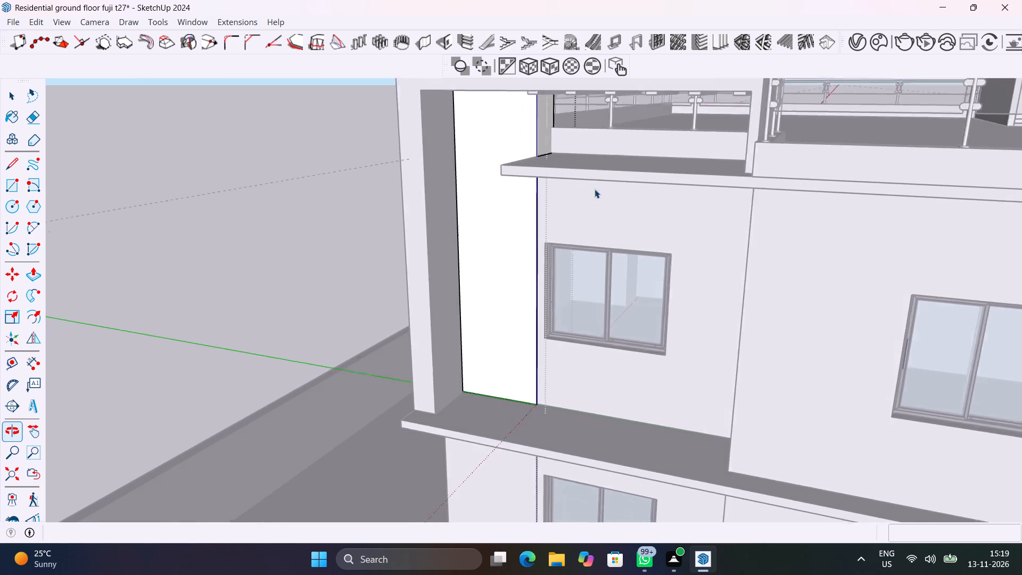
{"action": "left_click", "coordinate": [195, 147]}
{"action": "scroll", "coordinate": [510, 247], "scroll_direction": "up", "scroll_amount": 5}
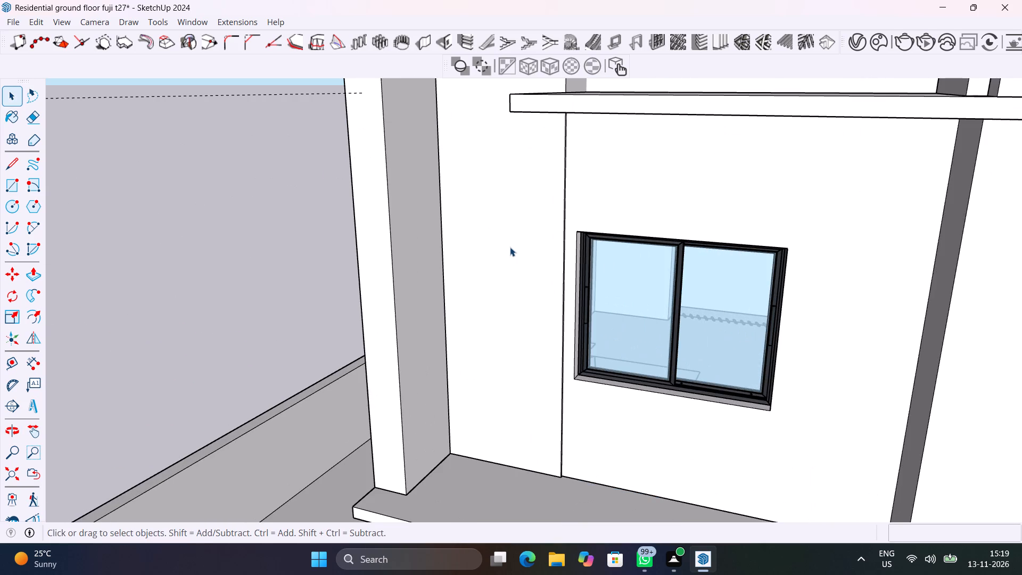
Inside the panel group, copy the front face's bottom edge straight up 12' 9 1/8" to the face's top edge.
{"action": "left_click", "coordinate": [510, 247]}
{"action": "double_click", "coordinate": [510, 247]}
{"action": "left_click", "coordinate": [510, 247]}
{"action": "scroll", "coordinate": [510, 247], "scroll_direction": "down", "scroll_amount": 7}
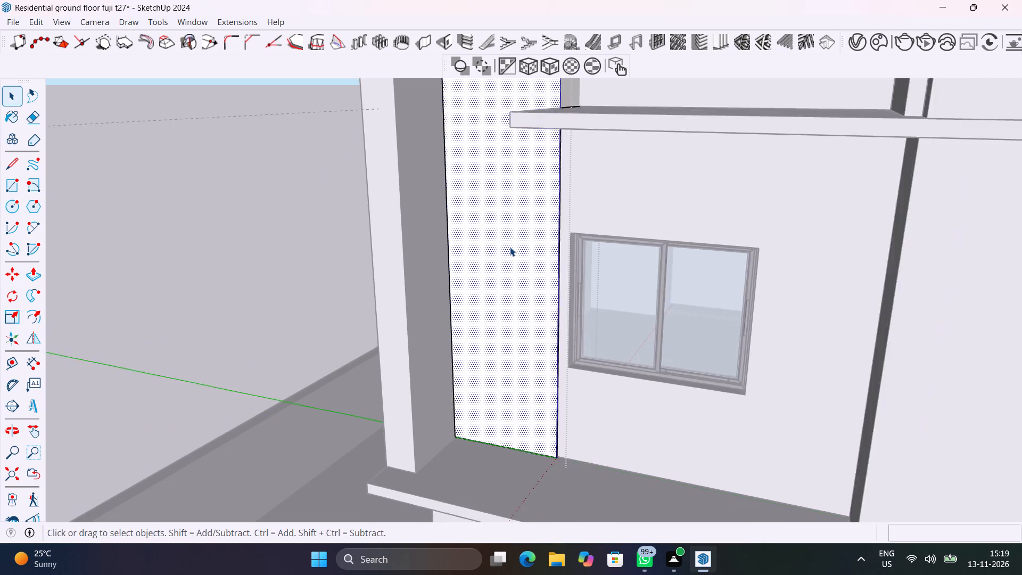
{"action": "scroll", "coordinate": [525, 350], "scroll_direction": "up", "scroll_amount": 11}
{"action": "double_click", "coordinate": [525, 350]}
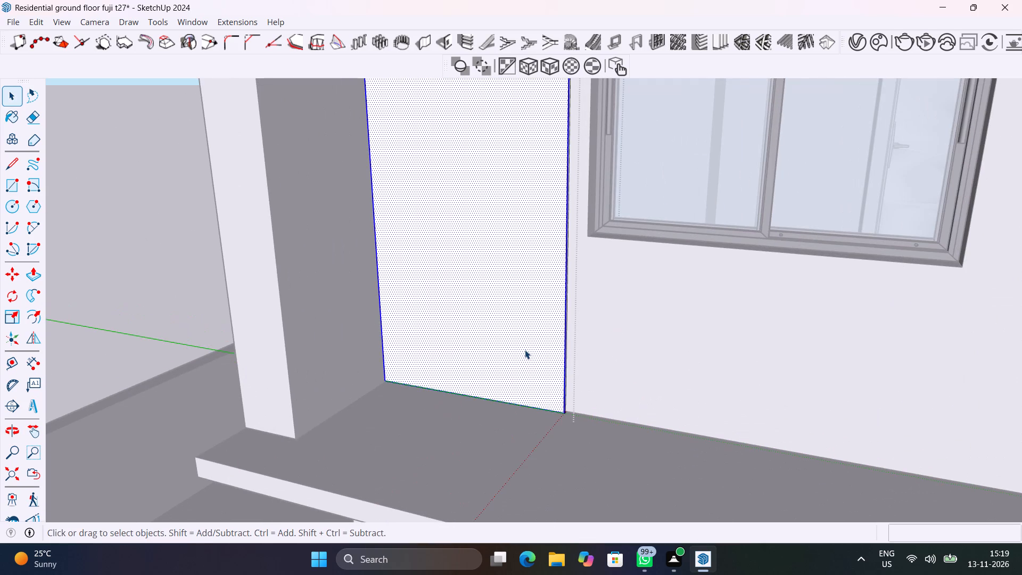
{"action": "scroll", "coordinate": [532, 390], "scroll_direction": "up", "scroll_amount": 6}
{"action": "middle_click_drag", "start_coordinate": [534, 393], "coordinate": [423, 367]}
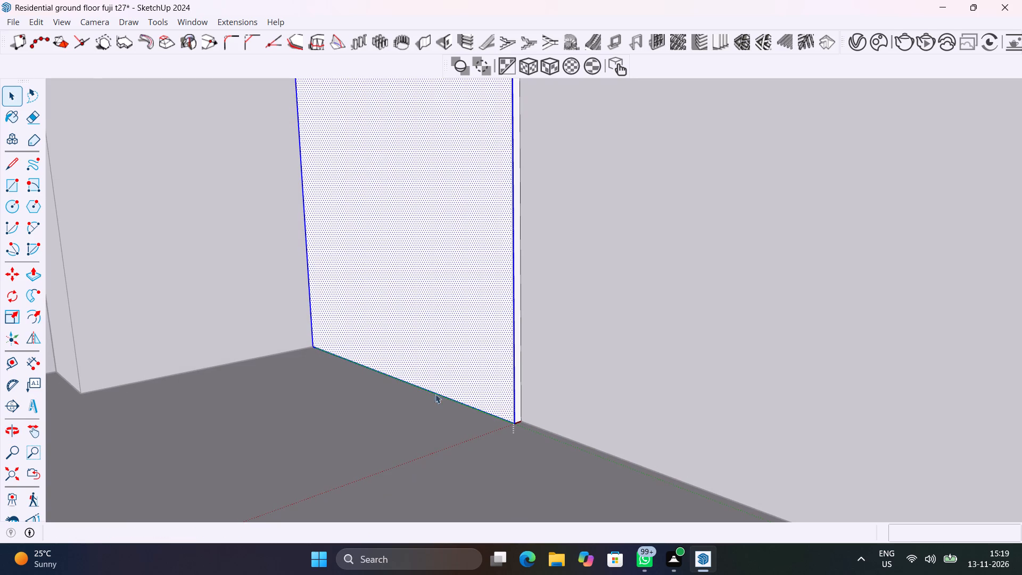
{"action": "scroll", "coordinate": [480, 415], "scroll_direction": "up", "scroll_amount": 10}
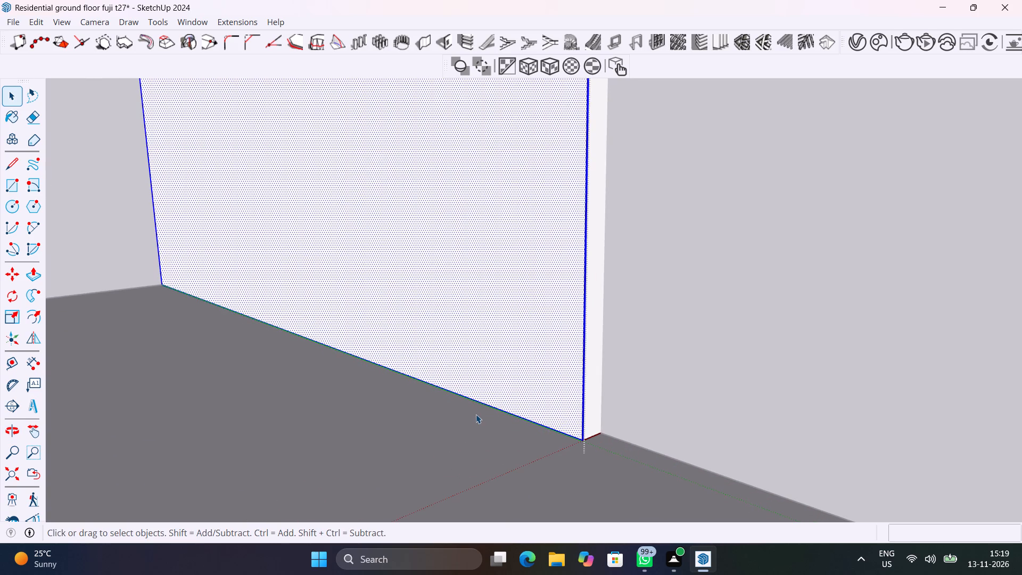
{"action": "key", "text": "m"}
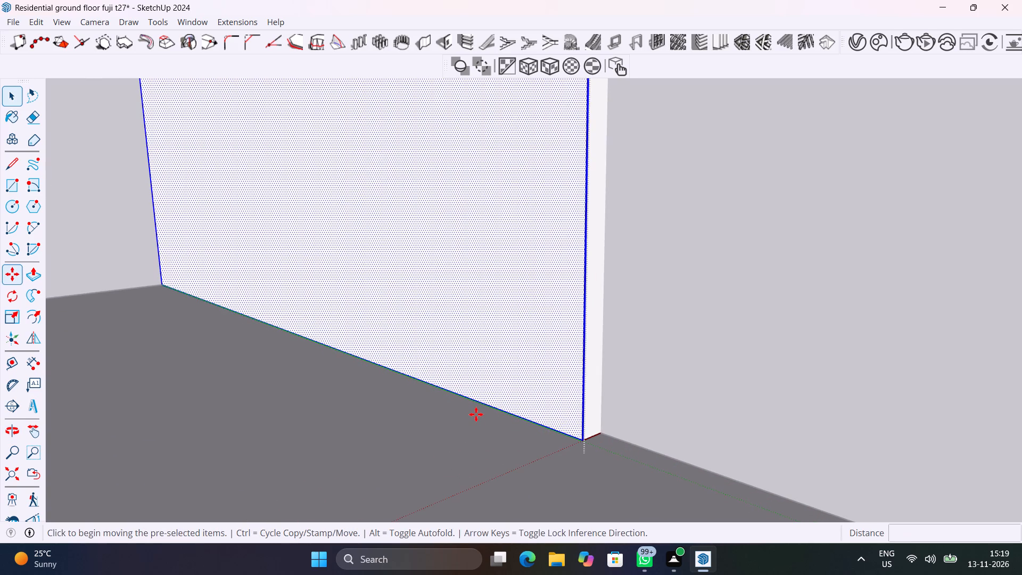
{"action": "key", "text": "space"}
{"action": "left_click", "coordinate": [568, 436]}
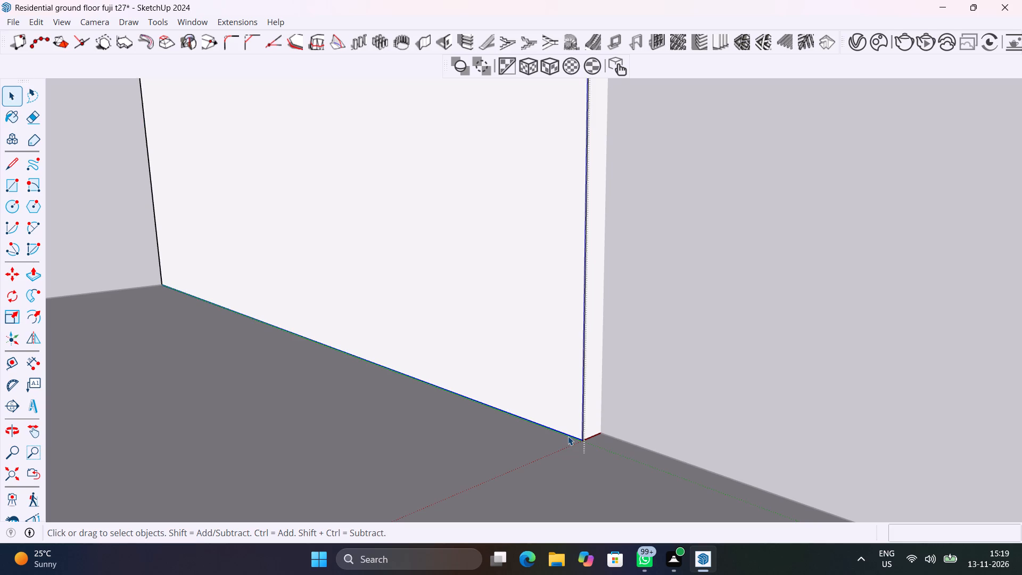
{"action": "key", "text": "m"}
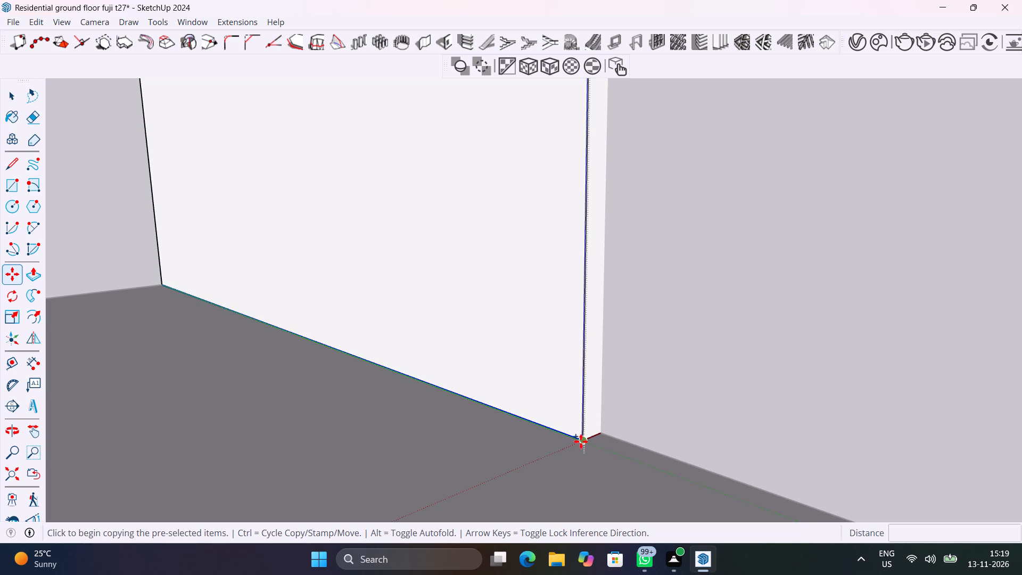
{"action": "left_click", "coordinate": [581, 441]}
{"action": "scroll", "coordinate": [582, 431], "scroll_direction": "down", "scroll_amount": 12}
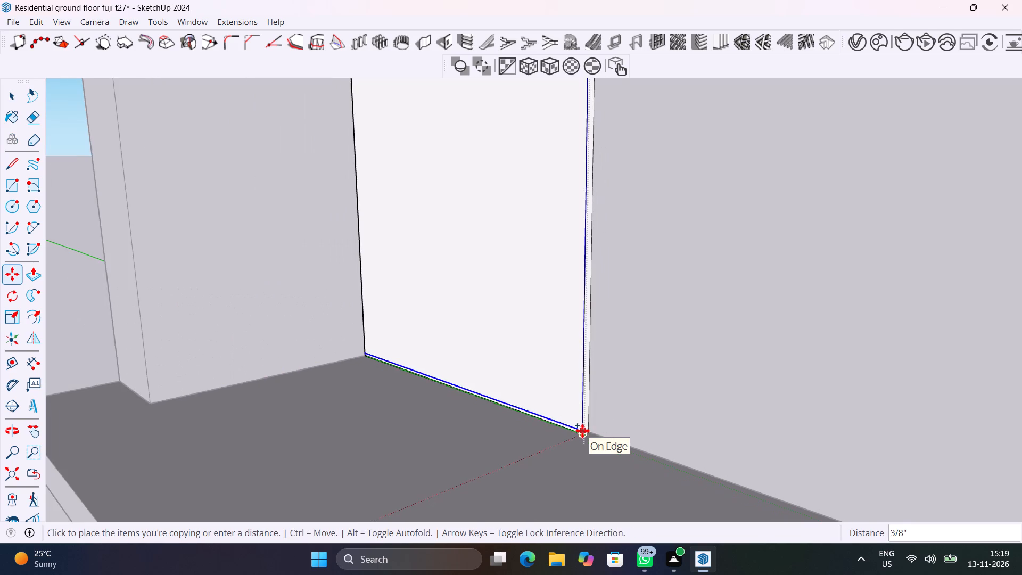
{"action": "middle_click_drag", "start_coordinate": [582, 431], "coordinate": [640, 522], "text": "shift"}
{"action": "scroll", "coordinate": [601, 385], "scroll_direction": "down", "scroll_amount": 19}
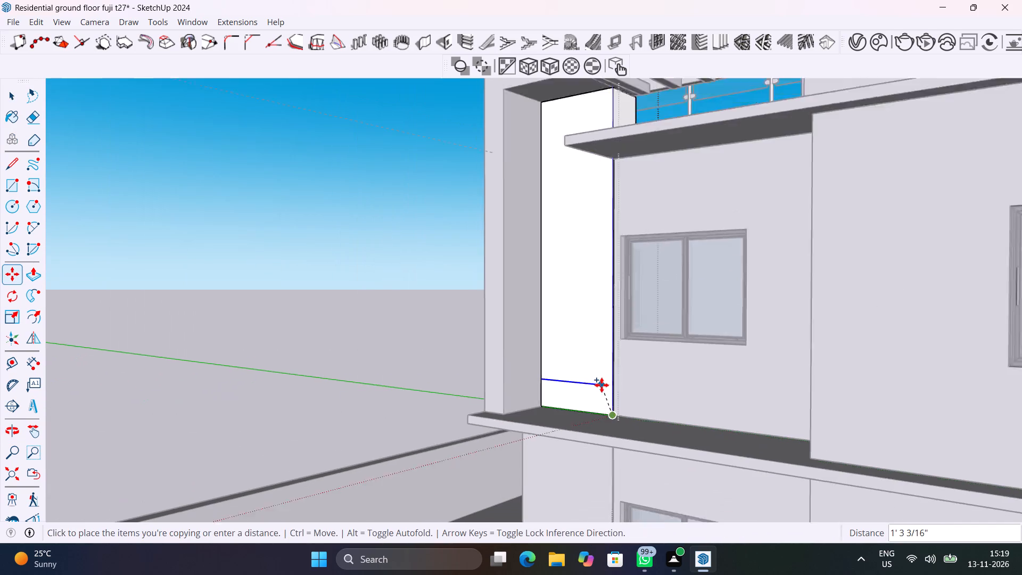
{"action": "scroll", "coordinate": [601, 385], "scroll_direction": "down", "scroll_amount": 2}
{"action": "middle_click_drag", "start_coordinate": [604, 330], "coordinate": [668, 570], "text": "shift"}
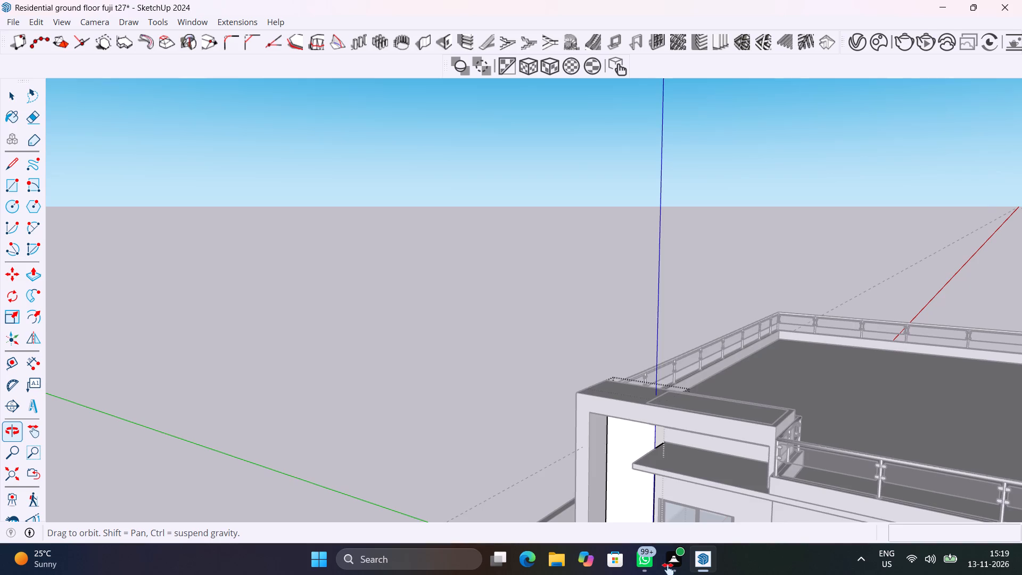
{"action": "middle_click_drag", "start_coordinate": [668, 570], "coordinate": [701, 440], "text": "shift"}
{"action": "scroll", "coordinate": [656, 382], "scroll_direction": "up", "scroll_amount": 11}
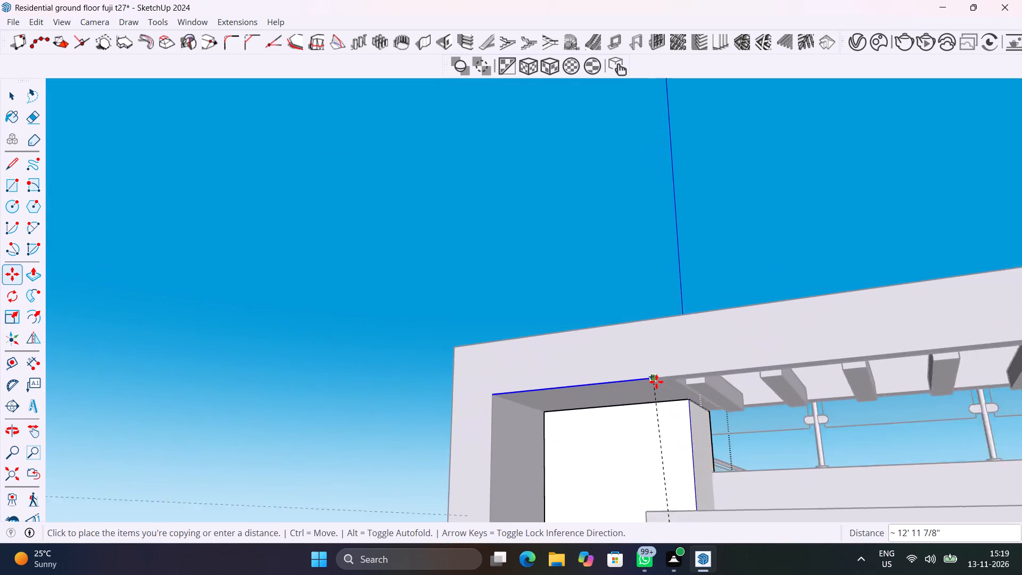
{"action": "scroll", "coordinate": [656, 382], "scroll_direction": "up", "scroll_amount": 14}
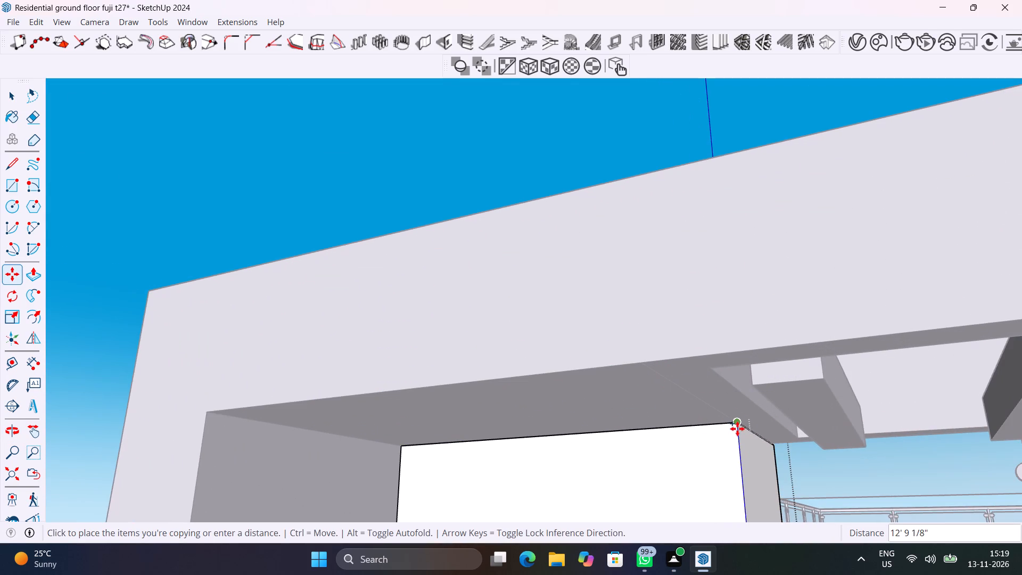
{"action": "left_click", "coordinate": [736, 429]}
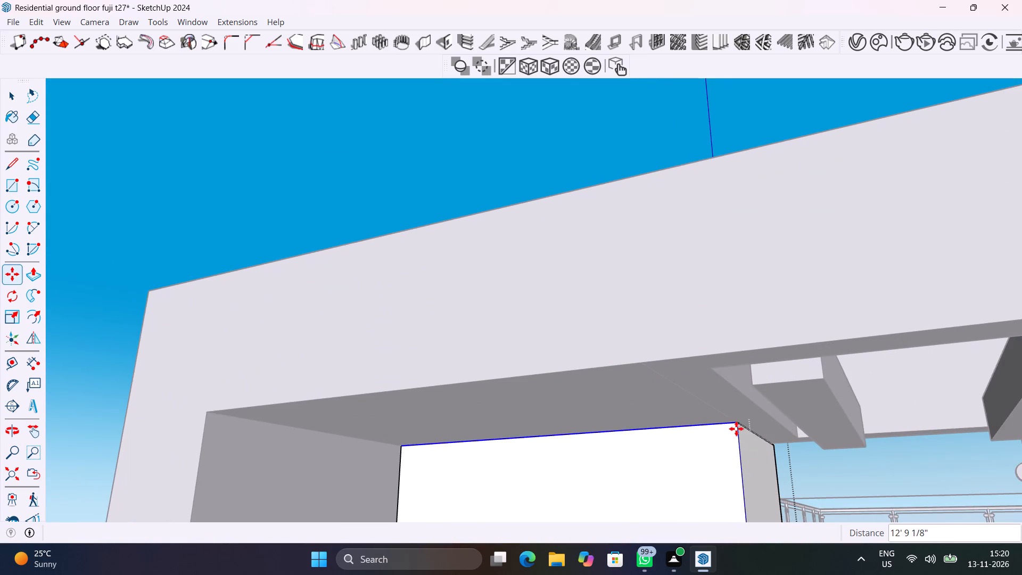
Array the copied edge with 50/ to divide the panel's front face into equal horizontal strips, and close the group.
{"action": "scroll", "coordinate": [735, 434], "scroll_direction": "down", "scroll_amount": 20}
{"action": "scroll", "coordinate": [735, 434], "scroll_direction": "down", "scroll_amount": 18}
{"action": "middle_click_drag", "start_coordinate": [735, 494], "coordinate": [669, 413]}
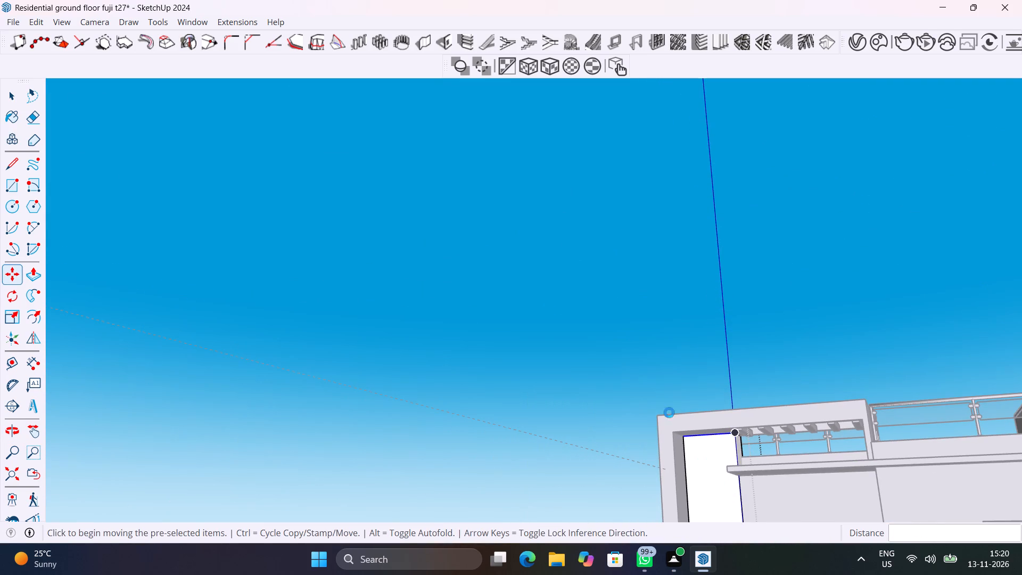
{"action": "middle_click_drag", "start_coordinate": [669, 413], "coordinate": [631, 354]}
{"action": "scroll", "coordinate": [660, 391], "scroll_direction": "down", "scroll_amount": 10}
{"action": "middle_click_drag", "start_coordinate": [672, 414], "coordinate": [683, 471]}
{"action": "scroll", "coordinate": [682, 471], "scroll_direction": "down", "scroll_amount": 1}
{"action": "scroll", "coordinate": [669, 449], "scroll_direction": "up", "scroll_amount": 10}
{"action": "type", "text": "50/"}
{"action": "key", "text": "Return"}
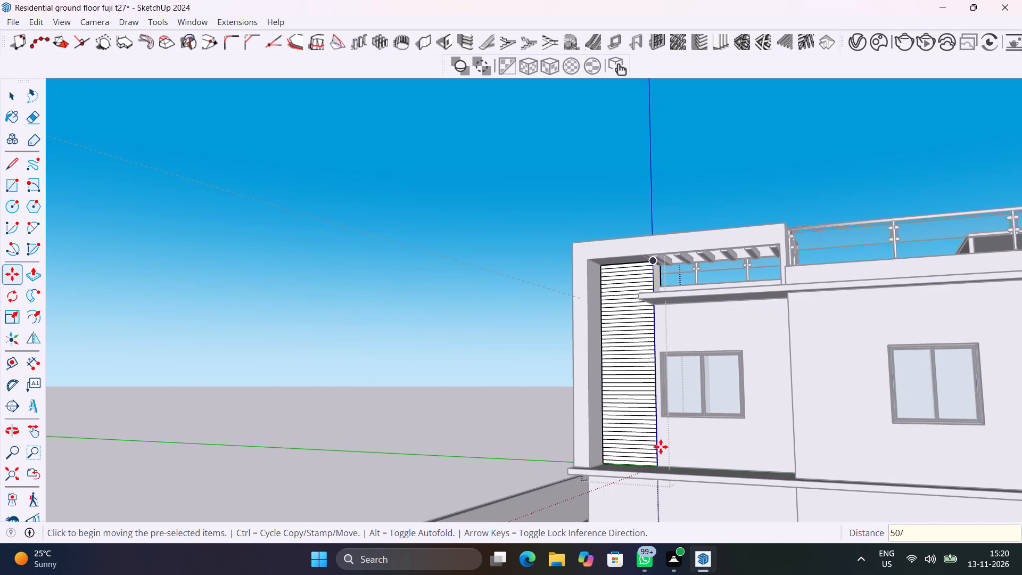
{"action": "scroll", "coordinate": [657, 414], "scroll_direction": "up", "scroll_amount": 12}
{"action": "middle_click_drag", "start_coordinate": [638, 429], "coordinate": [690, 476]}
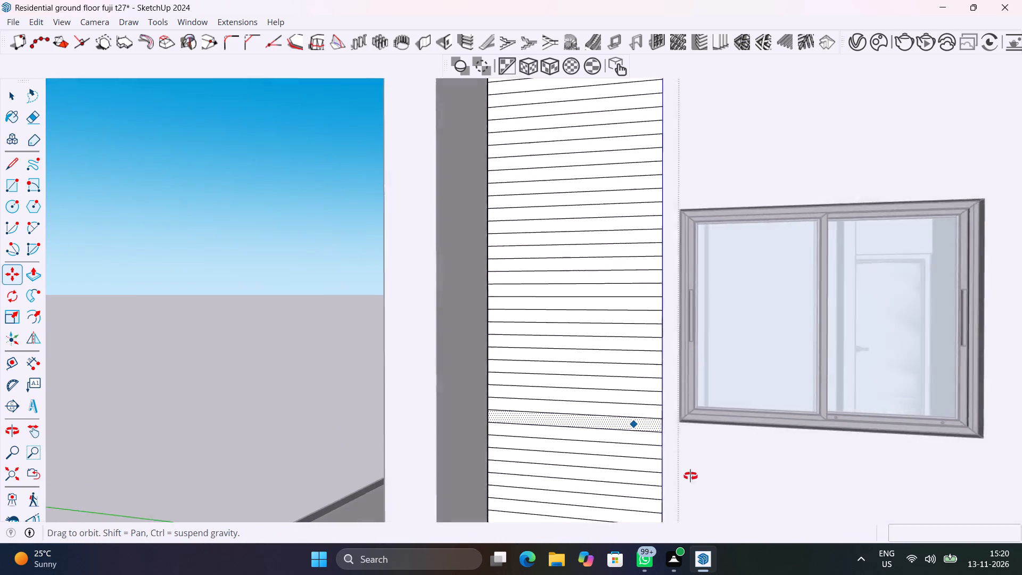
{"action": "middle_click_drag", "start_coordinate": [690, 476], "coordinate": [795, 574]}
{"action": "scroll", "coordinate": [680, 402], "scroll_direction": "down", "scroll_amount": 8}
{"action": "key", "text": "space"}
{"action": "scroll", "coordinate": [679, 402], "scroll_direction": "down", "scroll_amount": 5}
{"action": "middle_click_drag", "start_coordinate": [680, 441], "coordinate": [629, 399]}
{"action": "left_click", "coordinate": [364, 301]}
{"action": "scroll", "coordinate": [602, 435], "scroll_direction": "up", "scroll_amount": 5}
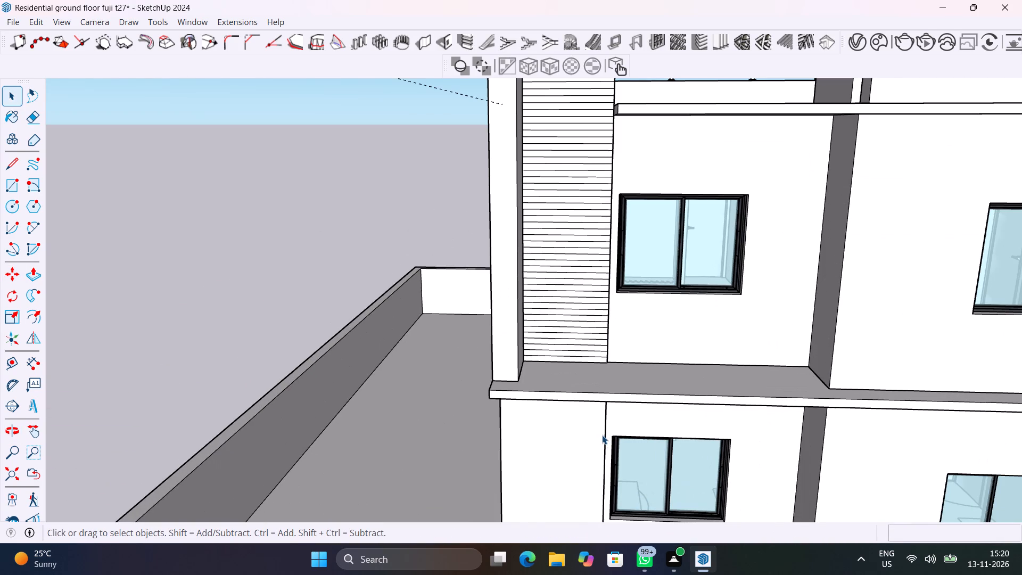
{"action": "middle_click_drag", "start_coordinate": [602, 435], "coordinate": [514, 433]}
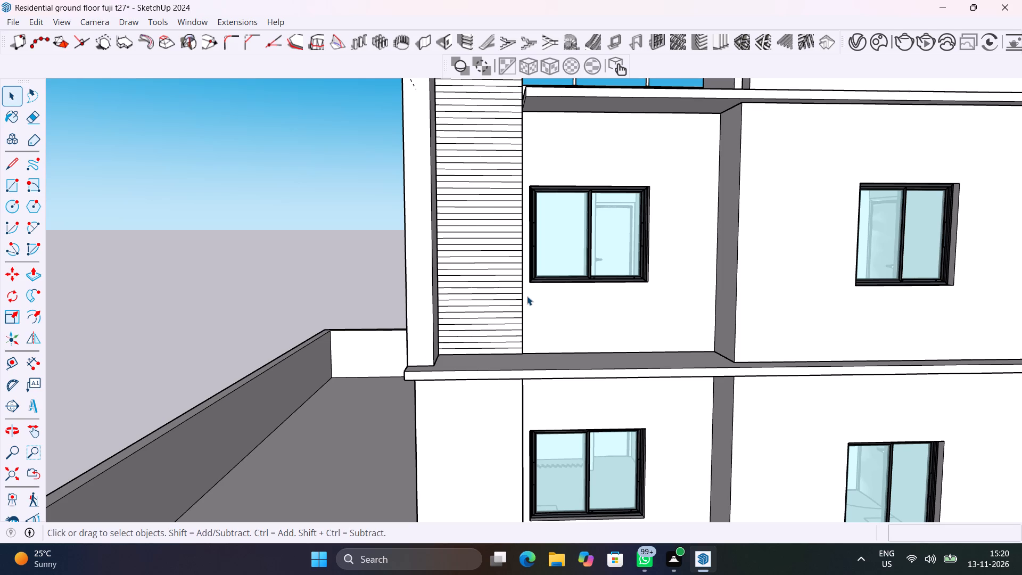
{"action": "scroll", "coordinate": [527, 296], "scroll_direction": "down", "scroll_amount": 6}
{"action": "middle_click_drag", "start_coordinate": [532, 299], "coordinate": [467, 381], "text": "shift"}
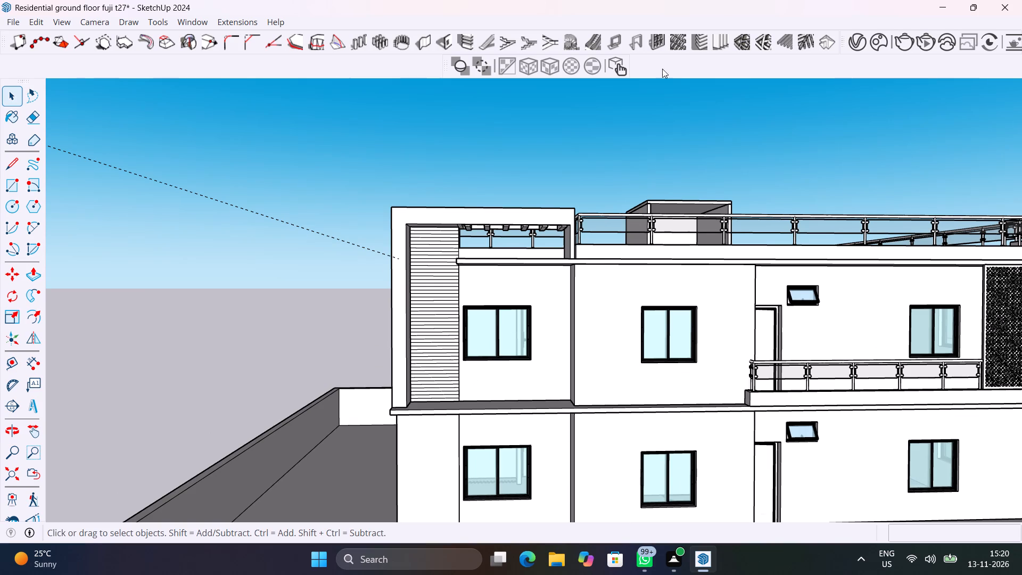
Open the Chaos Cosmos Browser and look through the downloaded assets down to the wood, paint and marble materials.
{"action": "left_click", "coordinate": [885, 45]}
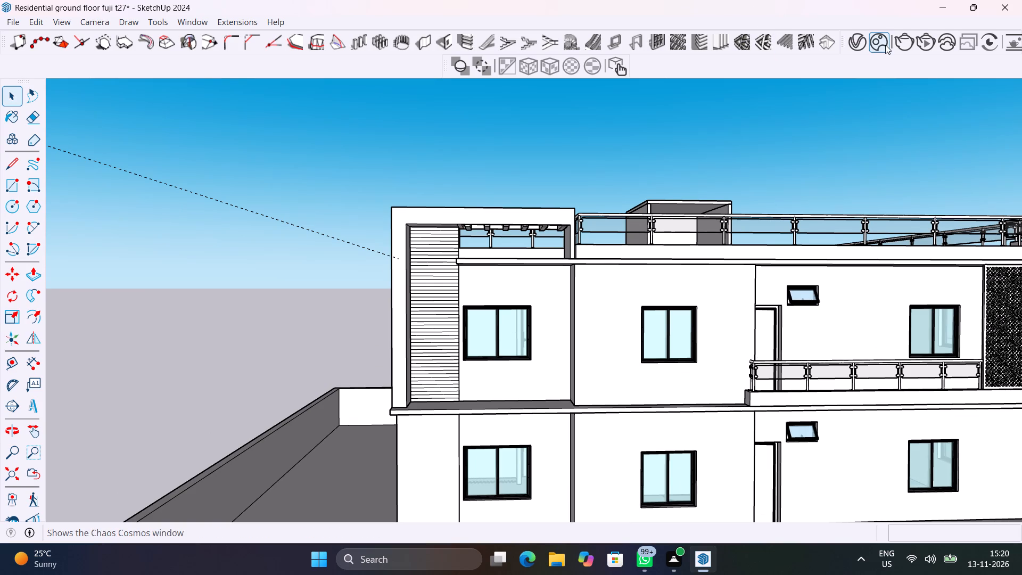
{"action": "left_click", "coordinate": [885, 45]}
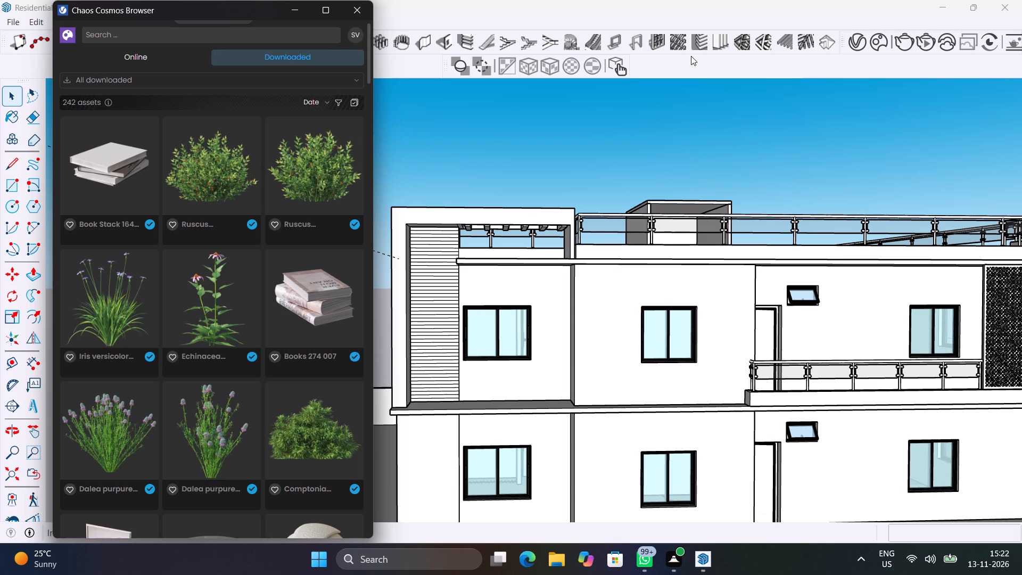
{"action": "scroll", "coordinate": [248, 264], "scroll_direction": "down", "scroll_amount": 5}
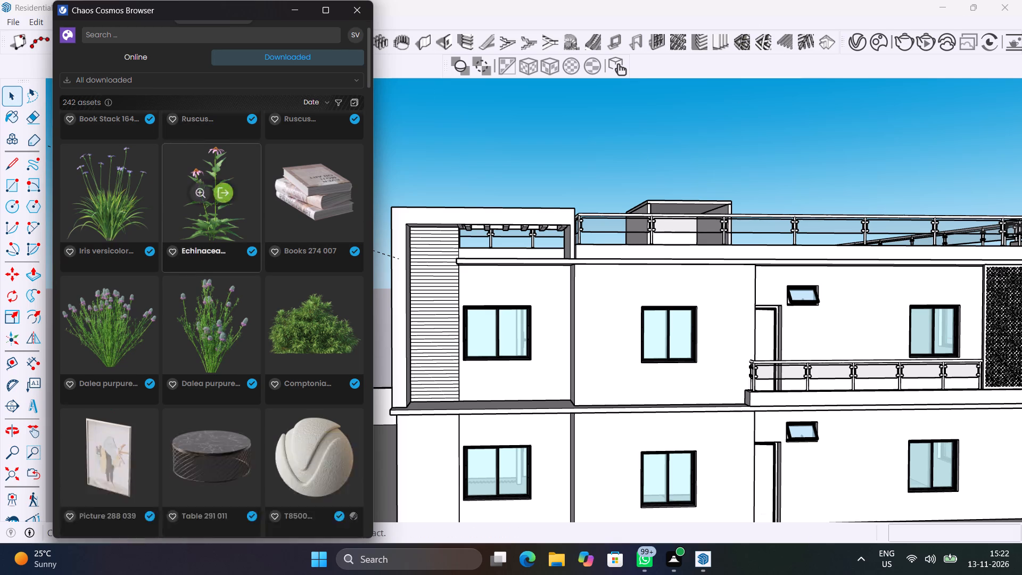
{"action": "scroll", "coordinate": [248, 264], "scroll_direction": "down", "scroll_amount": 6}
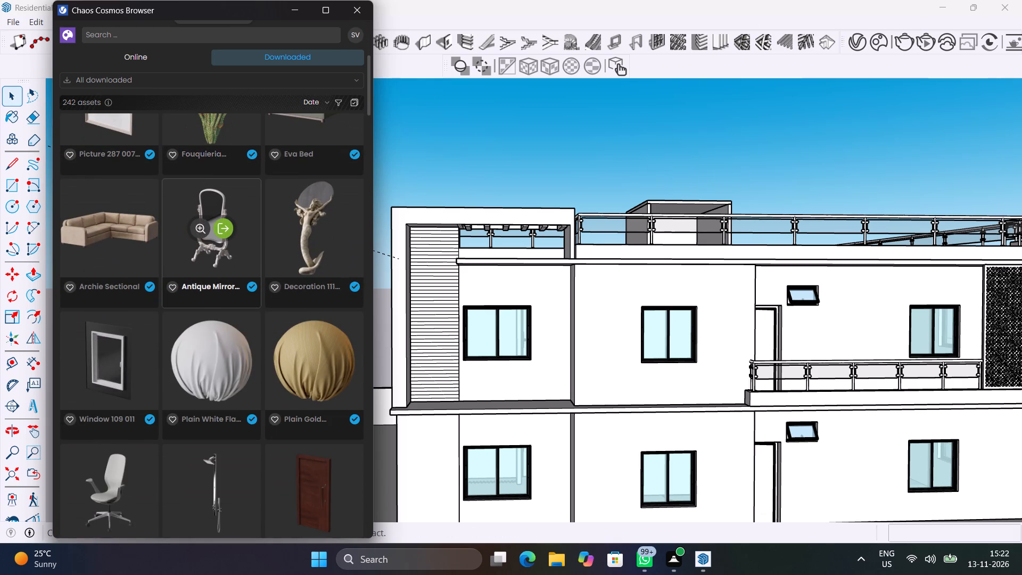
{"action": "scroll", "coordinate": [248, 264], "scroll_direction": "down", "scroll_amount": 12}
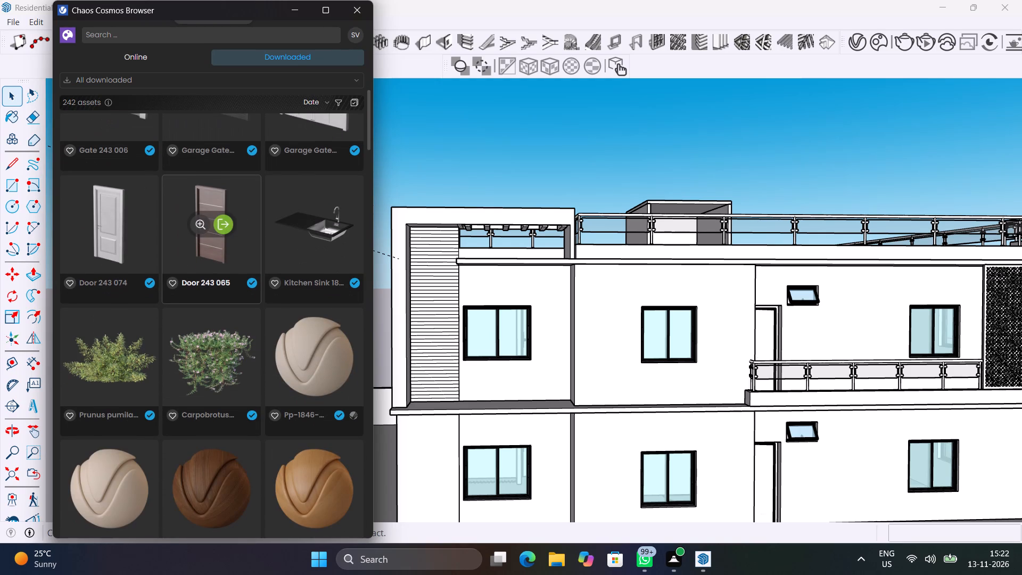
{"action": "scroll", "coordinate": [248, 264], "scroll_direction": "down", "scroll_amount": 2}
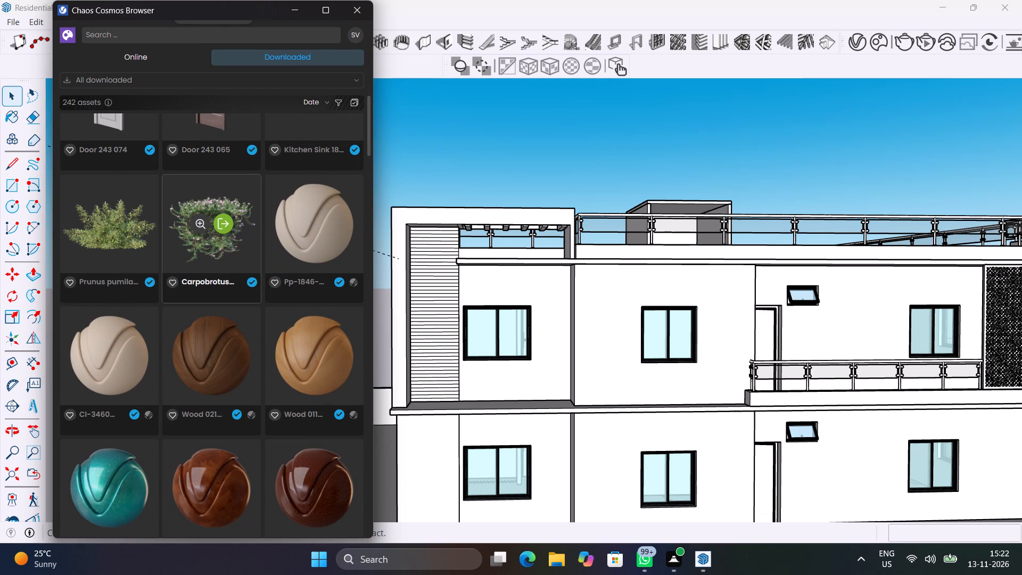
{"action": "scroll", "coordinate": [248, 264], "scroll_direction": "down", "scroll_amount": 3}
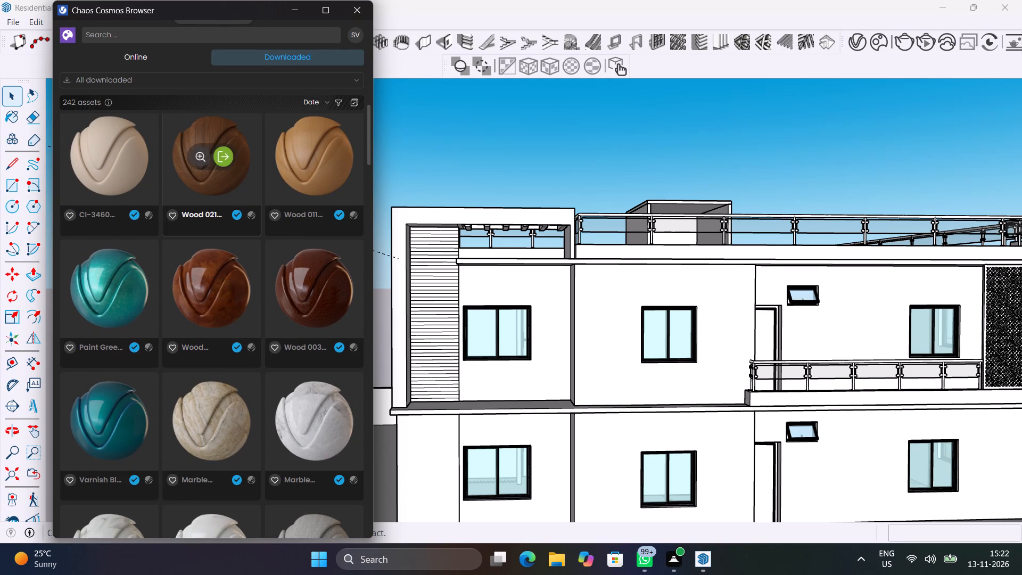
Open the V-Ray Asset Editor and arrange it and the Chaos Cosmos Browser on opposite sides of the louvre panel.
{"action": "left_click_drag", "start_coordinate": [250, 15], "coordinate": [232, 128]}
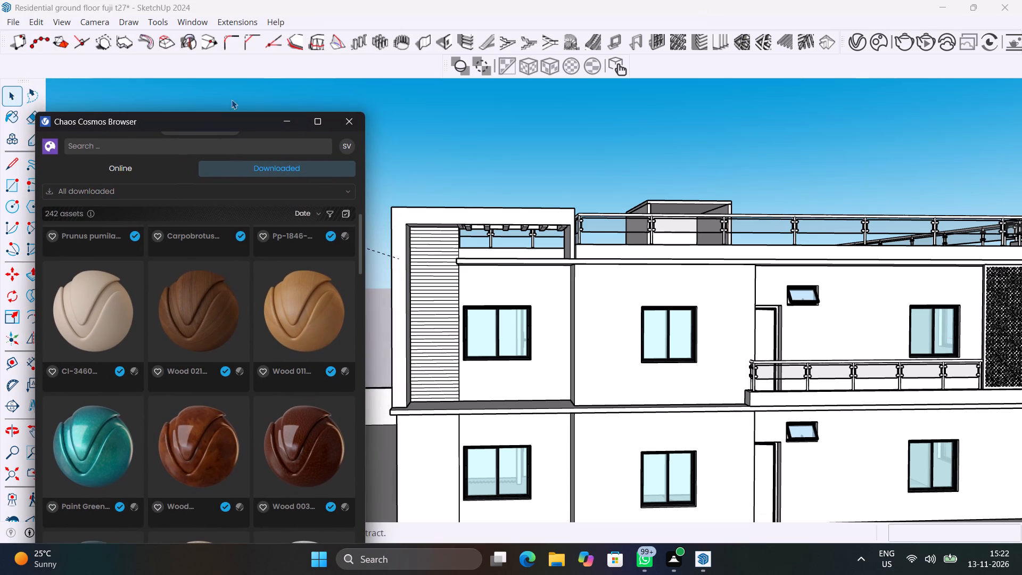
{"action": "left_click", "coordinate": [859, 46]}
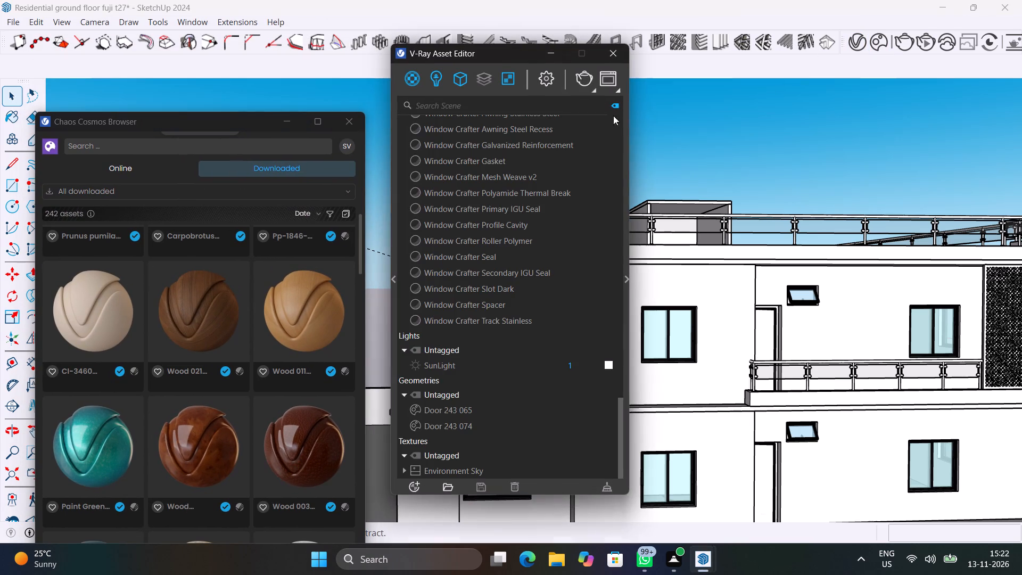
{"action": "left_click_drag", "start_coordinate": [509, 53], "coordinate": [858, 62]}
Look through the downloaded Cosmos assets, past the paints, furniture and bricks, down to the wood tile and mahogany materials.
{"action": "scroll", "coordinate": [194, 445], "scroll_direction": "down", "scroll_amount": 13}
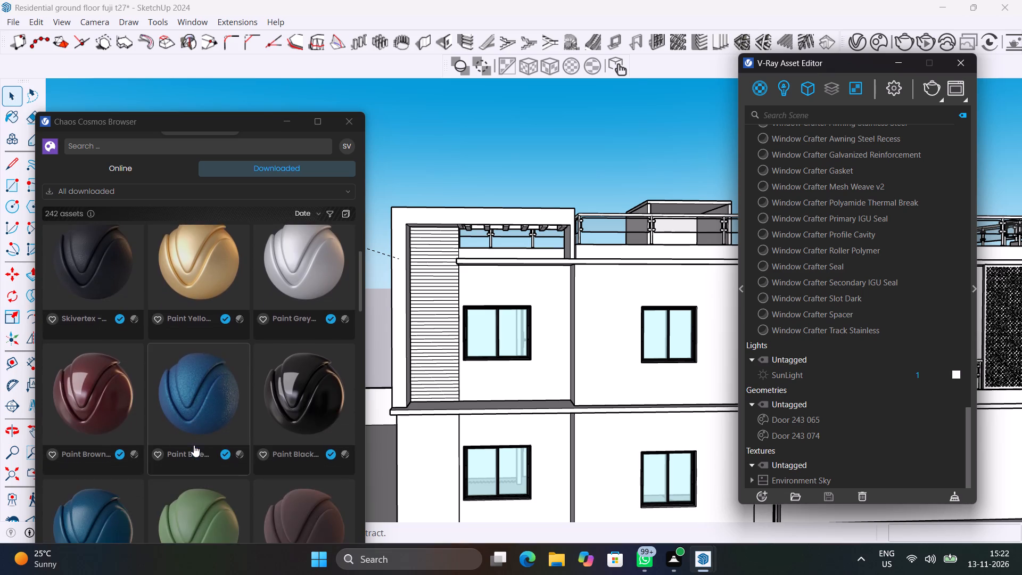
{"action": "scroll", "coordinate": [194, 445], "scroll_direction": "down", "scroll_amount": 18}
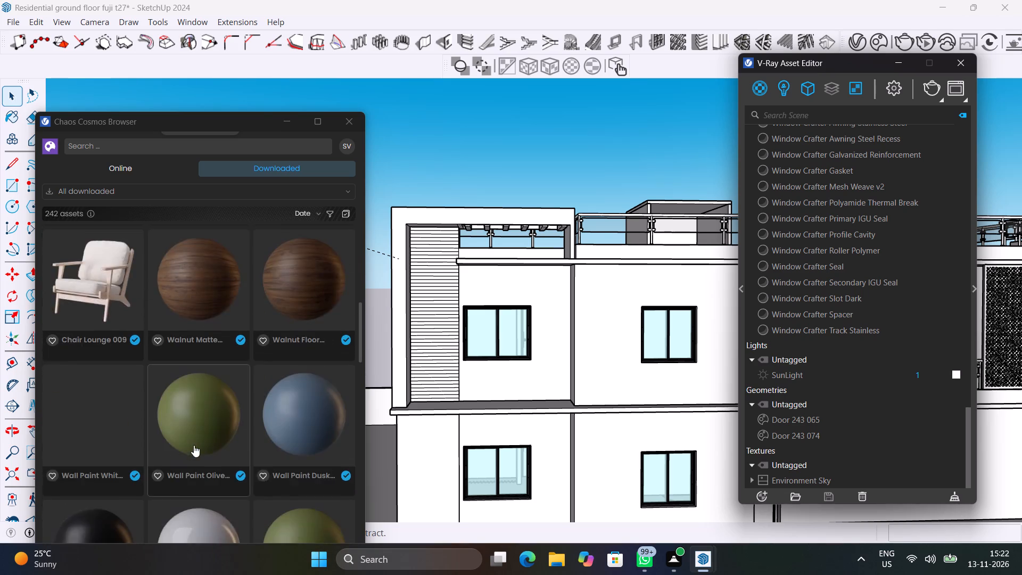
{"action": "scroll", "coordinate": [194, 445], "scroll_direction": "up", "scroll_amount": 5}
{"action": "scroll", "coordinate": [194, 445], "scroll_direction": "down", "scroll_amount": 12}
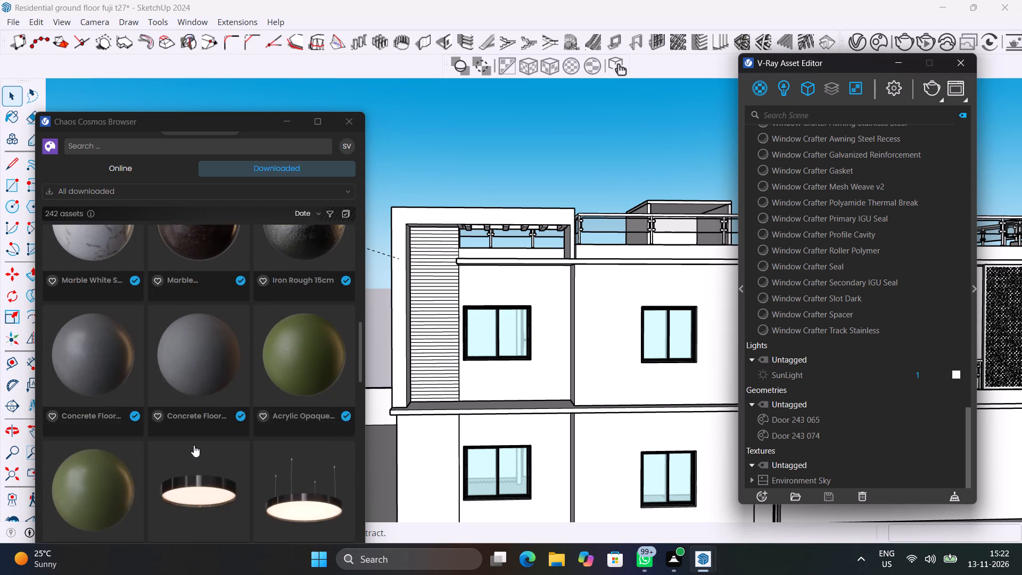
{"action": "scroll", "coordinate": [194, 445], "scroll_direction": "down", "scroll_amount": 6}
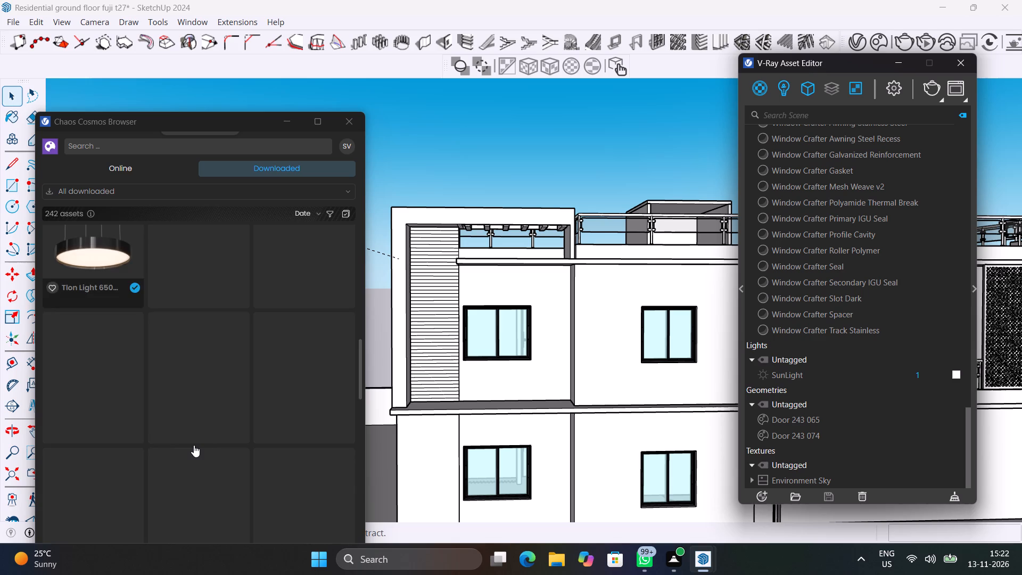
{"action": "scroll", "coordinate": [194, 445], "scroll_direction": "down", "scroll_amount": 5}
{"action": "scroll", "coordinate": [194, 445], "scroll_direction": "up", "scroll_amount": 14}
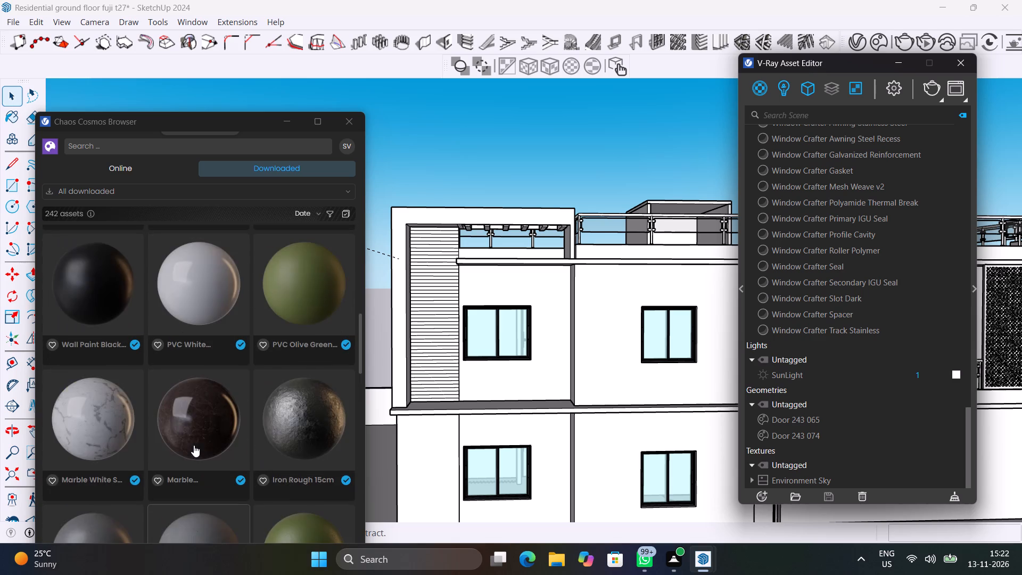
{"action": "scroll", "coordinate": [194, 445], "scroll_direction": "up", "scroll_amount": 5}
{"action": "scroll", "coordinate": [194, 445], "scroll_direction": "down", "scroll_amount": 14}
{"action": "scroll", "coordinate": [194, 445], "scroll_direction": "down", "scroll_amount": 19}
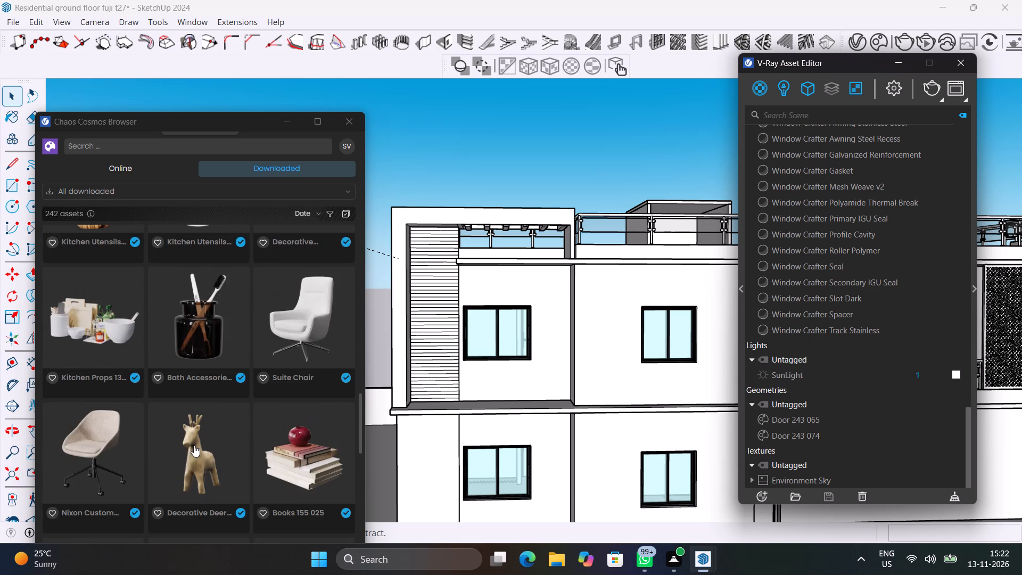
{"action": "scroll", "coordinate": [194, 445], "scroll_direction": "down", "scroll_amount": 11}
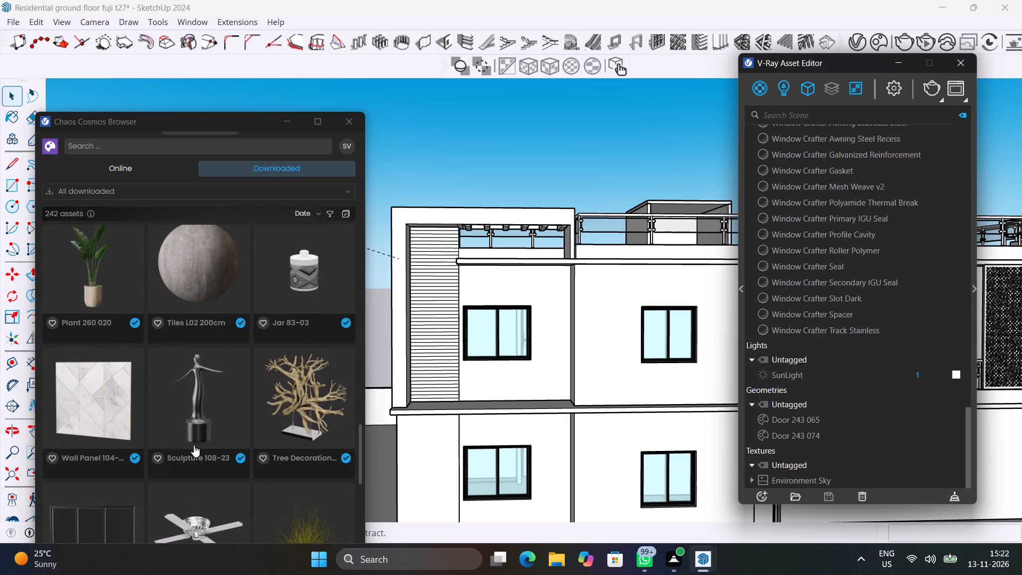
{"action": "scroll", "coordinate": [194, 445], "scroll_direction": "down", "scroll_amount": 8}
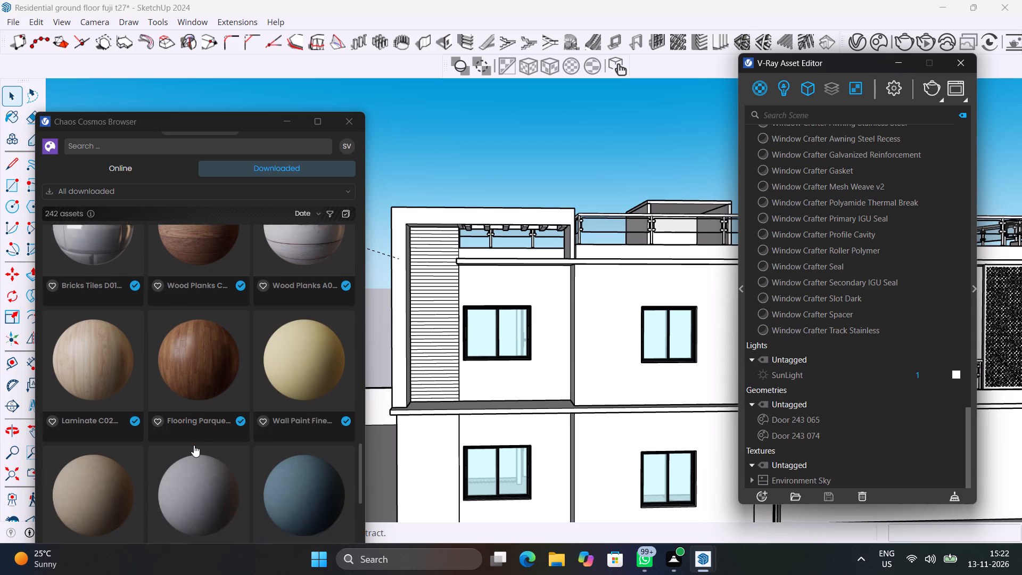
{"action": "scroll", "coordinate": [194, 445], "scroll_direction": "down", "scroll_amount": 15}
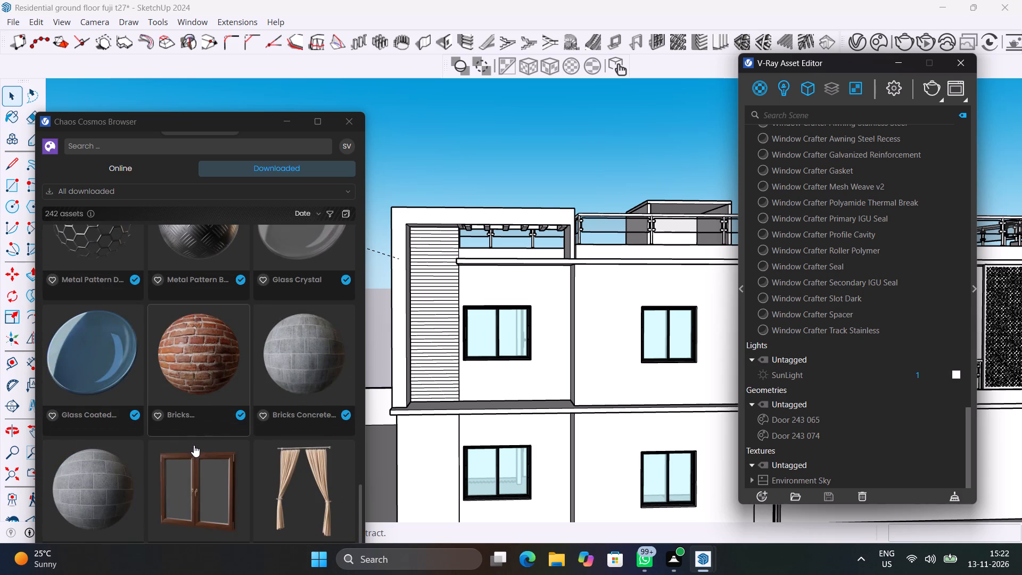
{"action": "scroll", "coordinate": [194, 445], "scroll_direction": "down", "scroll_amount": 12}
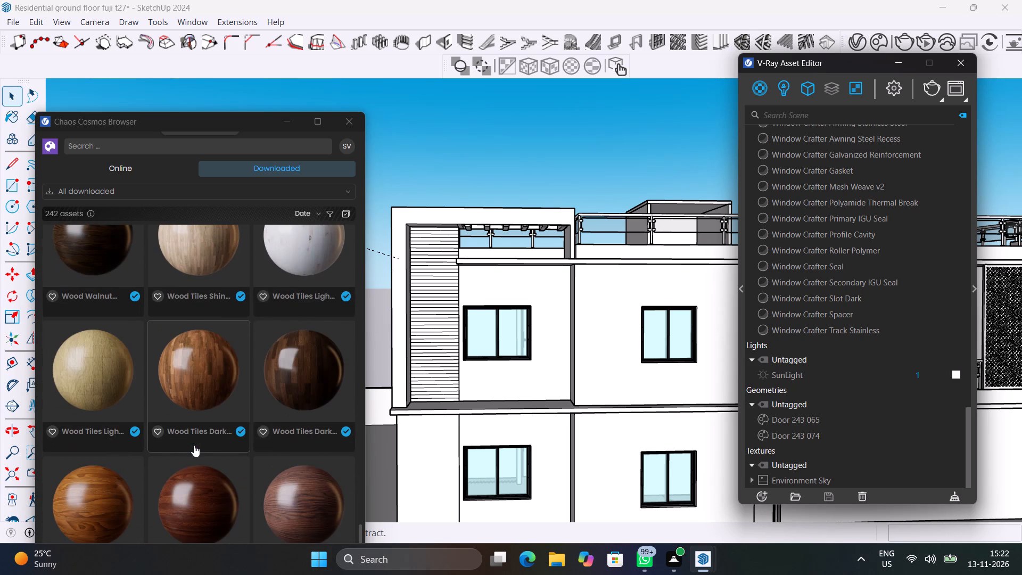
{"action": "scroll", "coordinate": [194, 445], "scroll_direction": "down", "scroll_amount": 1}
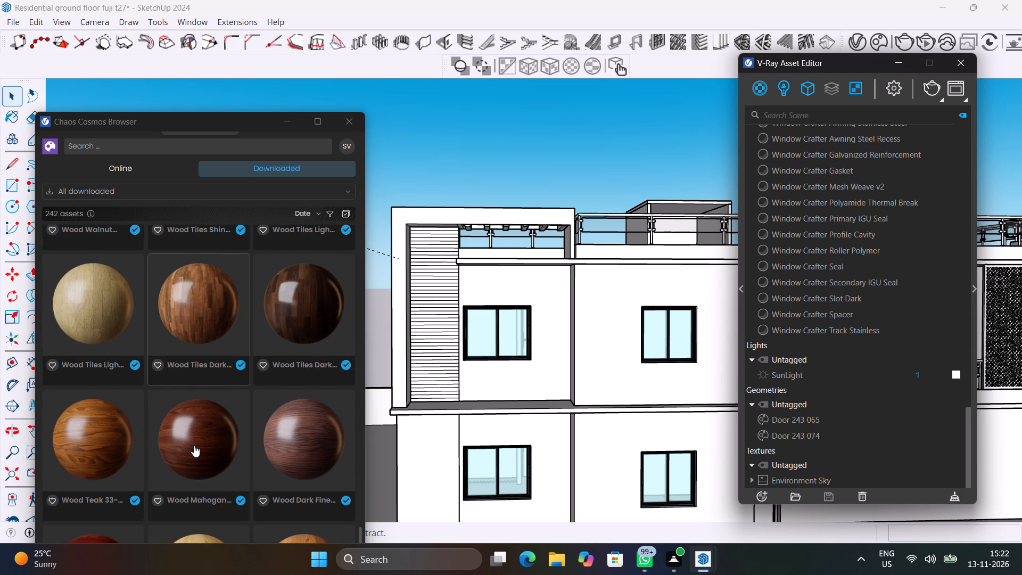
Import the Cosmos material Wood Mahogany 33-46 100cm into the scene and apply it to the striped louvre panel beside the upper-floor window.
{"action": "left_click", "coordinate": [197, 439]}
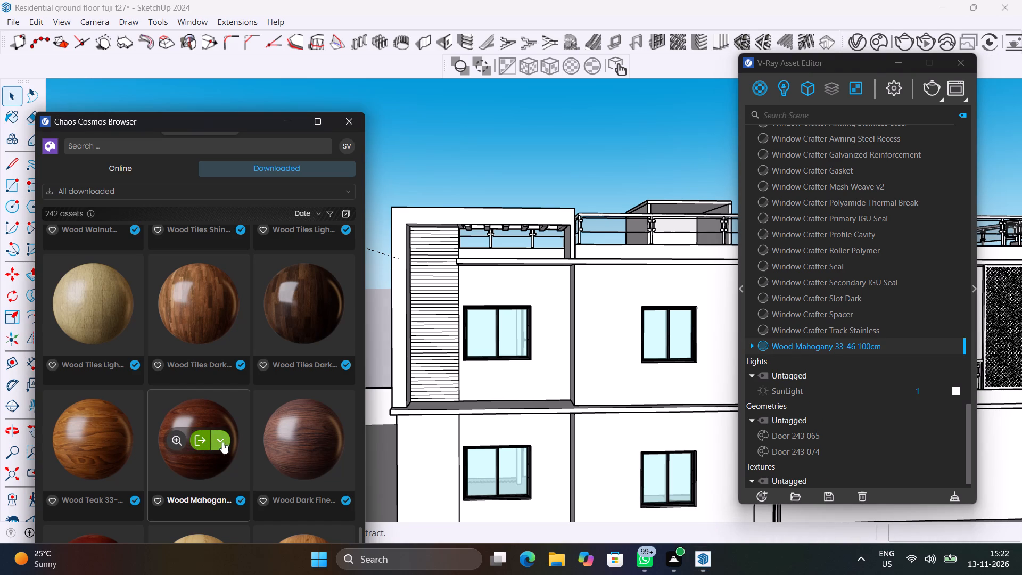
{"action": "left_click", "coordinate": [432, 339]}
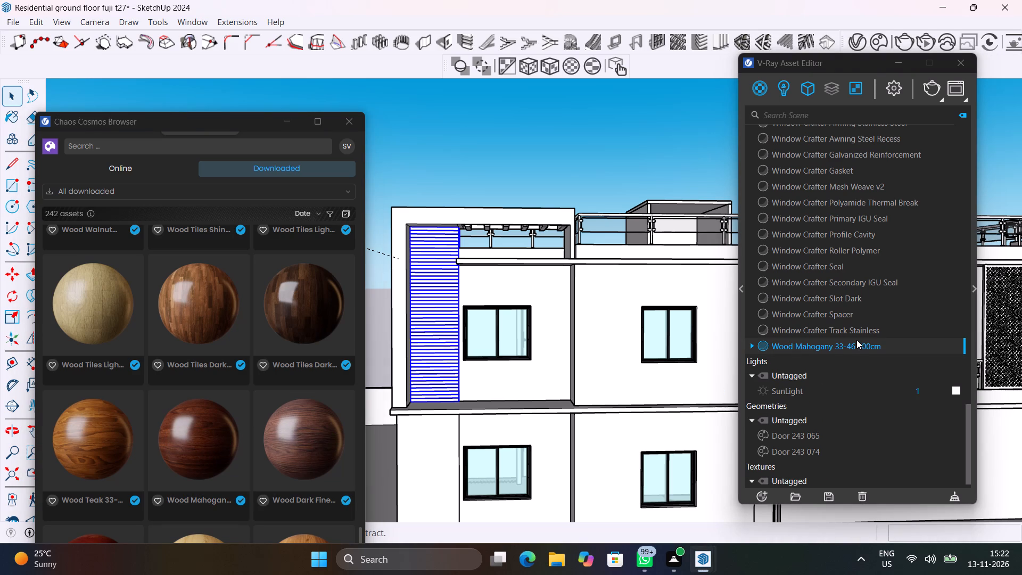
{"action": "right_click", "coordinate": [856, 340]}
{"action": "left_click", "coordinate": [906, 189]}
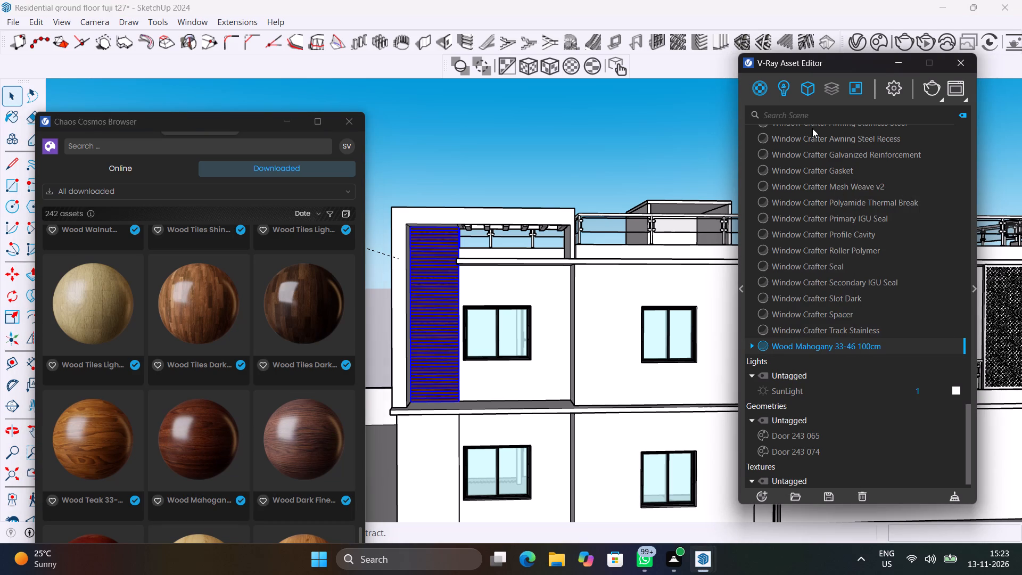
Give the louvre panel the V-Ray texture projection scaled to match its bounding box size, deselect it, and inspect the wood grain up close.
{"action": "left_click", "coordinate": [547, 67]}
{"action": "scroll", "coordinate": [450, 294], "scroll_direction": "up", "scroll_amount": 2}
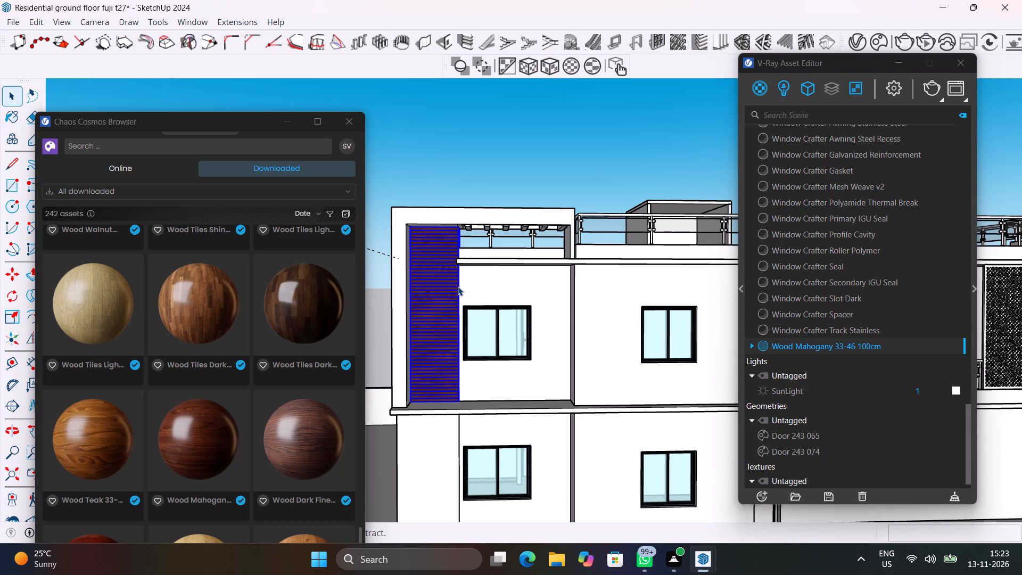
{"action": "scroll", "coordinate": [458, 286], "scroll_direction": "up", "scroll_amount": 7}
{"action": "scroll", "coordinate": [458, 286], "scroll_direction": "down", "scroll_amount": 10}
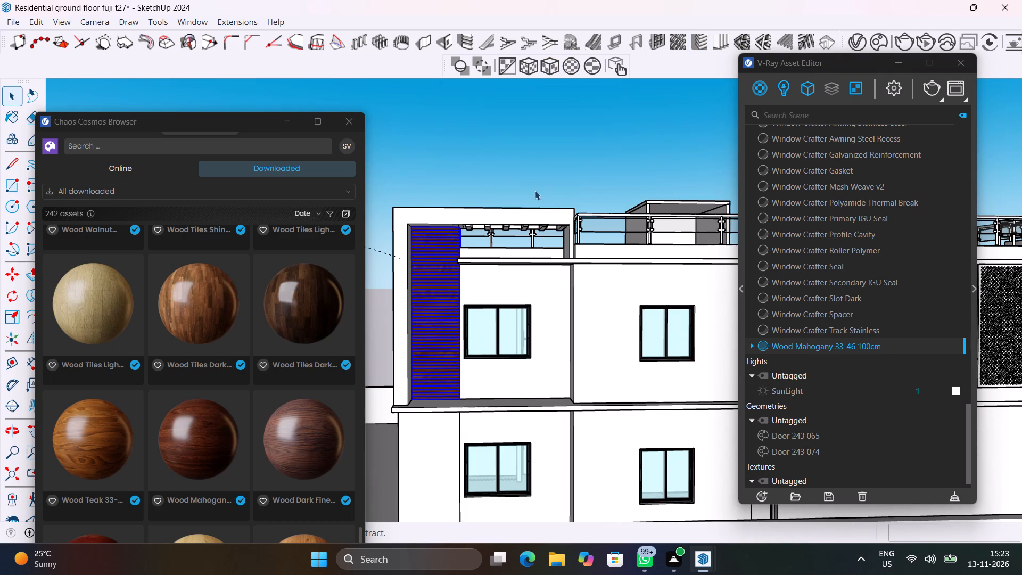
{"action": "left_click", "coordinate": [535, 191]}
{"action": "scroll", "coordinate": [435, 333], "scroll_direction": "up", "scroll_amount": 9}
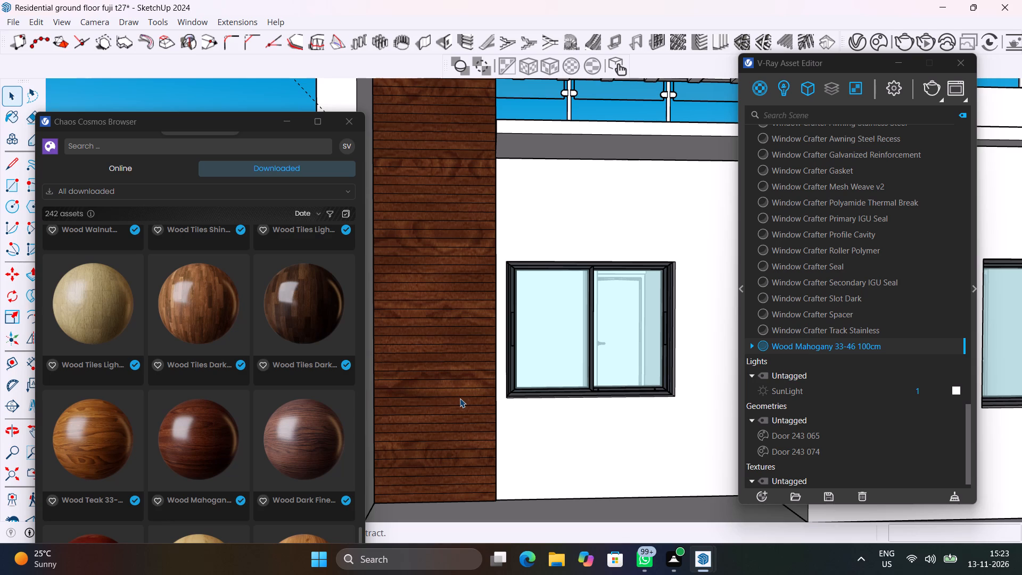
{"action": "scroll", "coordinate": [440, 373], "scroll_direction": "down", "scroll_amount": 3}
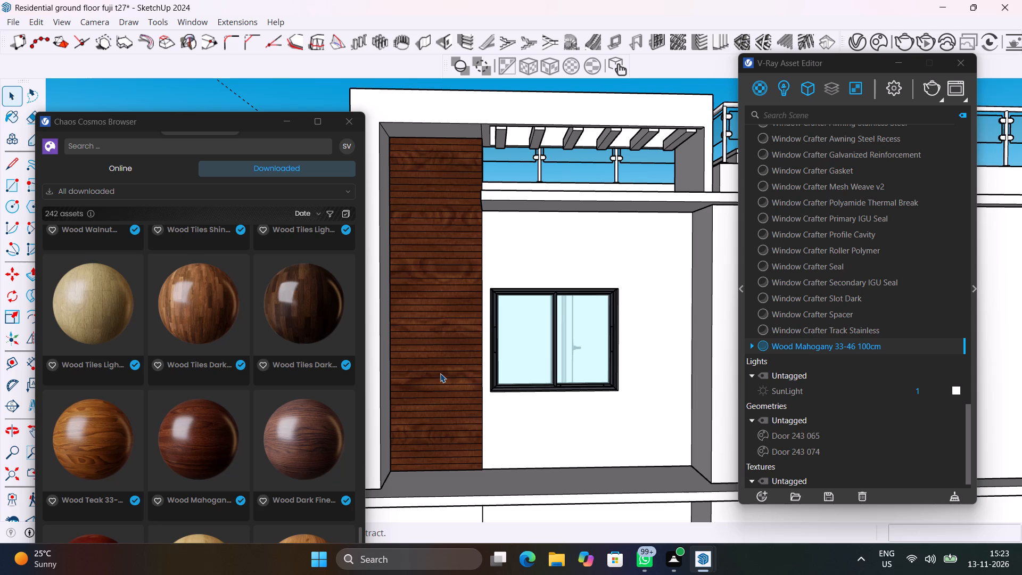
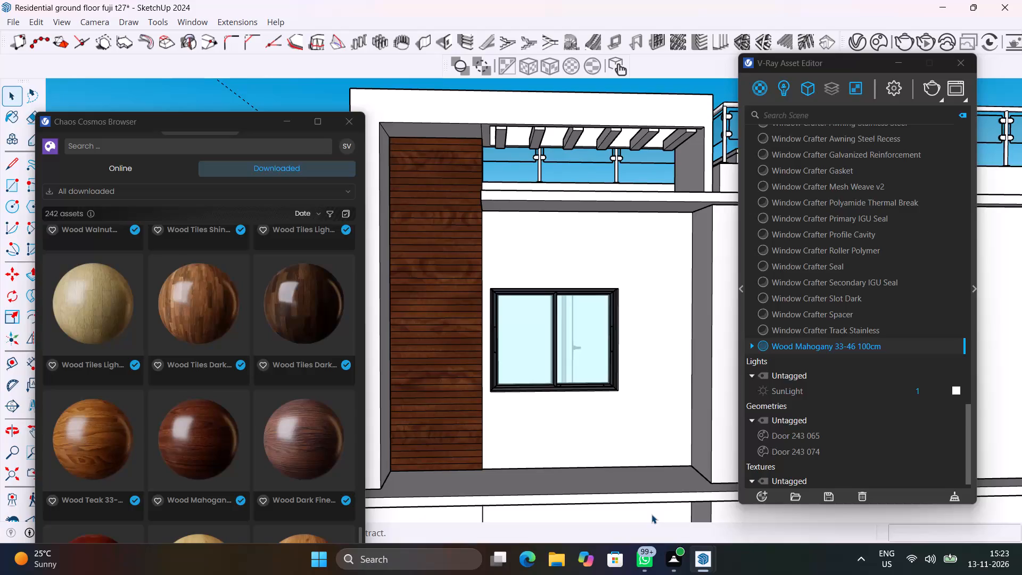
Save the model with the mahogany louvre panel in place.
{"action": "scroll", "coordinate": [649, 513], "scroll_direction": "down", "scroll_amount": 1}
{"action": "scroll", "coordinate": [542, 334], "scroll_direction": "down", "scroll_amount": 3}
{"action": "middle_click_drag", "start_coordinate": [581, 368], "coordinate": [566, 359]}
{"action": "key", "text": "ctrl+s"}
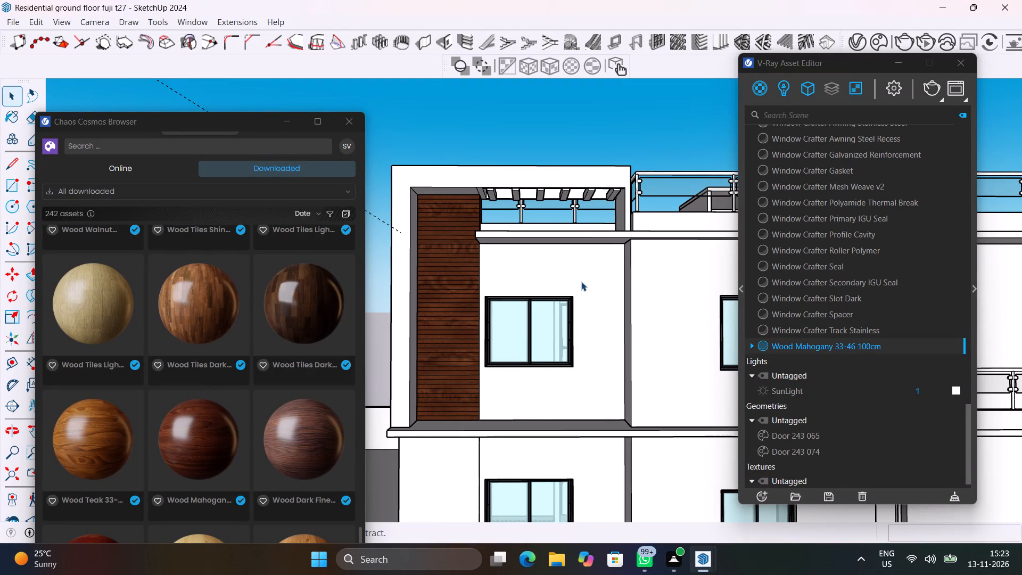
Examine the mahogany grain on the upper-floor louvre panel up close and against the surrounding facade from several angles.
{"action": "middle_click_drag", "start_coordinate": [578, 281], "coordinate": [562, 279], "text": "shift"}
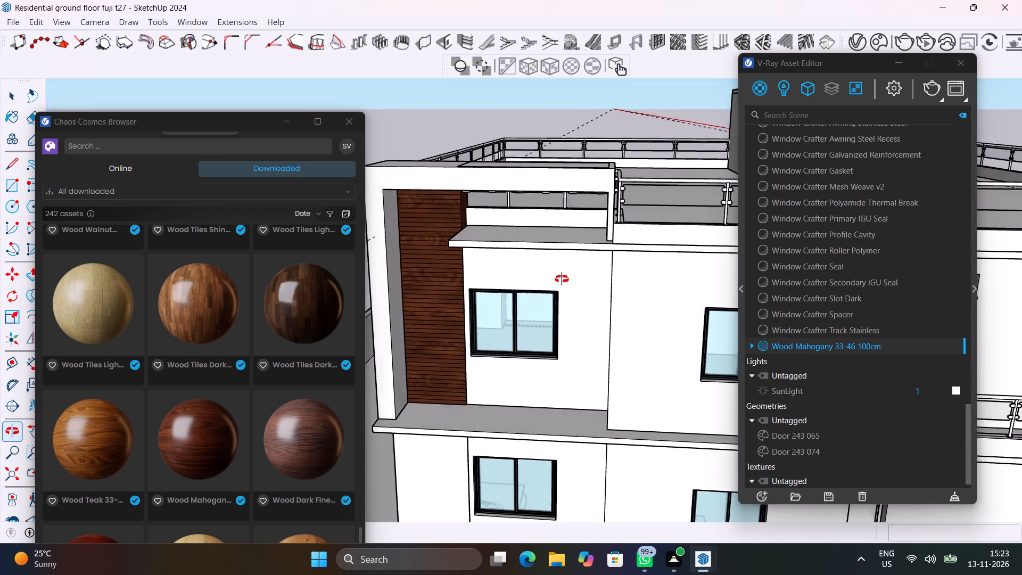
{"action": "middle_click_drag", "start_coordinate": [562, 279], "coordinate": [535, 300], "text": "shift"}
{"action": "scroll", "coordinate": [423, 237], "scroll_direction": "up", "scroll_amount": 10}
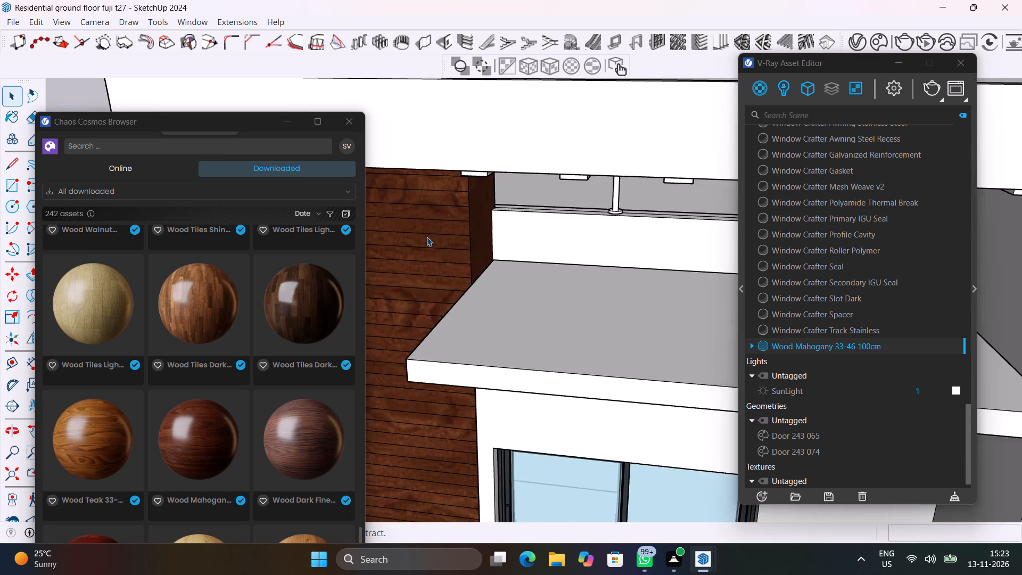
{"action": "scroll", "coordinate": [427, 237], "scroll_direction": "up", "scroll_amount": 4}
{"action": "middle_click_drag", "start_coordinate": [449, 268], "coordinate": [528, 241], "text": "shift"}
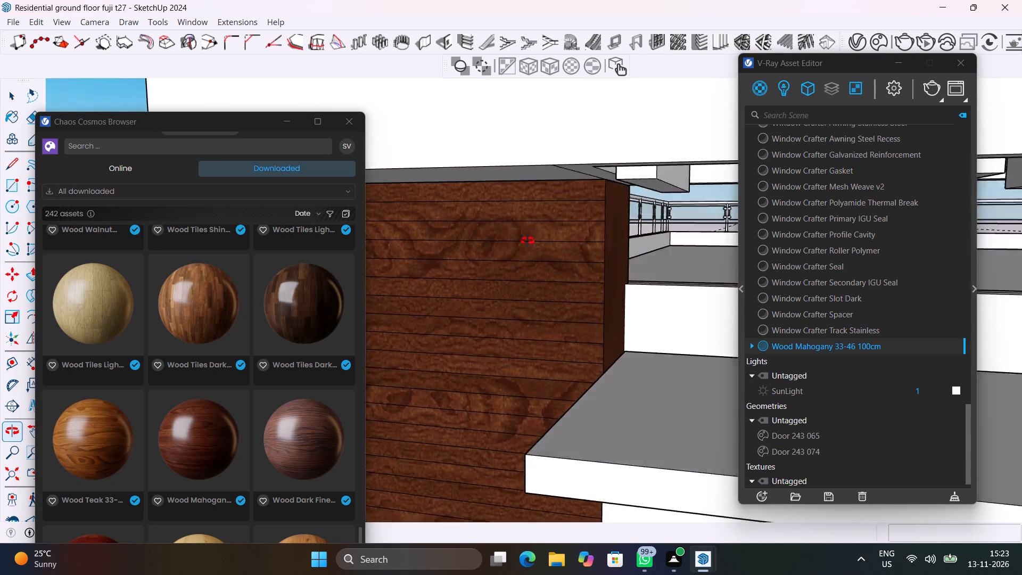
{"action": "middle_click_drag", "start_coordinate": [528, 241], "coordinate": [633, 192], "text": "shift"}
{"action": "scroll", "coordinate": [599, 214], "scroll_direction": "down", "scroll_amount": 16}
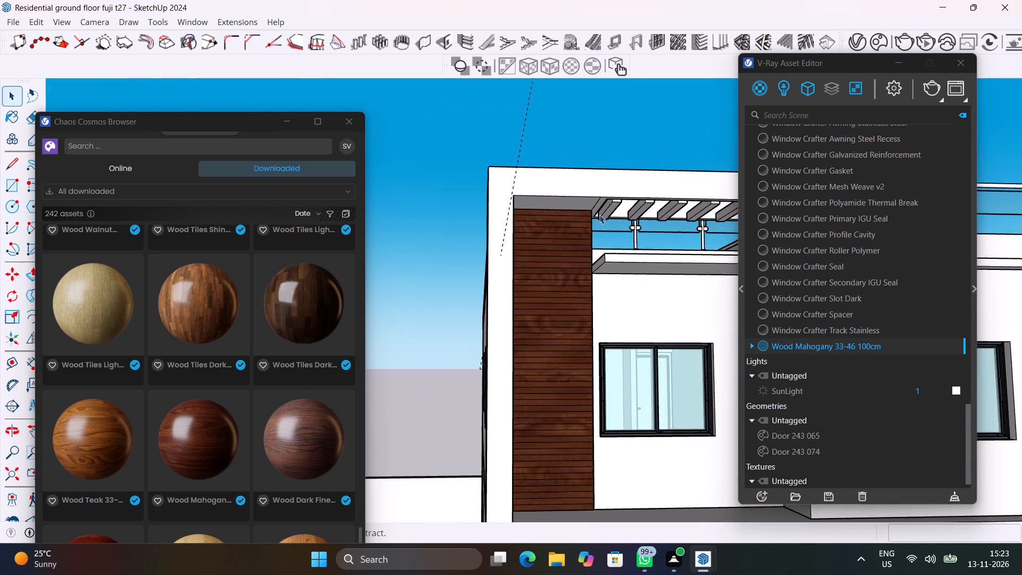
{"action": "scroll", "coordinate": [599, 215], "scroll_direction": "down", "scroll_amount": 3}
{"action": "middle_click_drag", "start_coordinate": [607, 348], "coordinate": [566, 326], "text": "shift"}
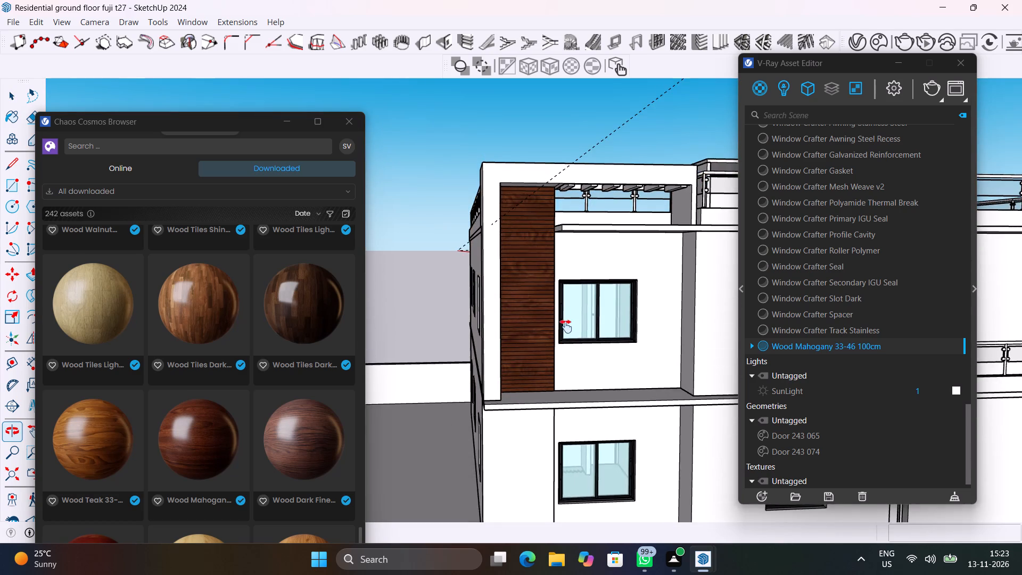
{"action": "middle_click_drag", "start_coordinate": [566, 326], "coordinate": [555, 296], "text": "shift"}
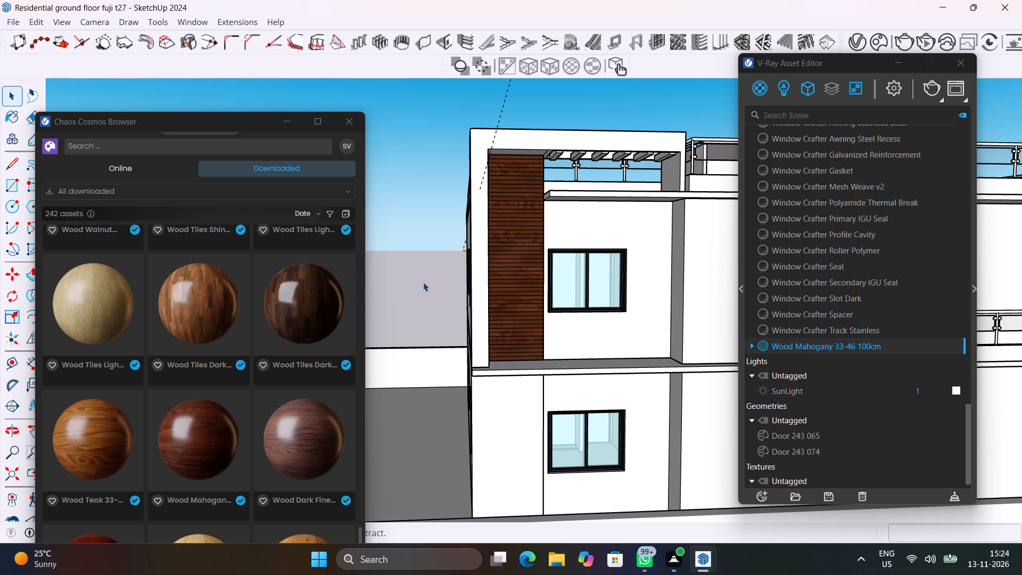
Select the blank ground-floor panel directly below the louvre panel and close the Chaos Cosmos Browser.
{"action": "scroll", "coordinate": [550, 342], "scroll_direction": "down", "scroll_amount": 1}
{"action": "left_click", "coordinate": [531, 436]}
{"action": "scroll", "coordinate": [529, 436], "scroll_direction": "down", "scroll_amount": 1}
{"action": "scroll", "coordinate": [529, 436], "scroll_direction": "up", "scroll_amount": 9}
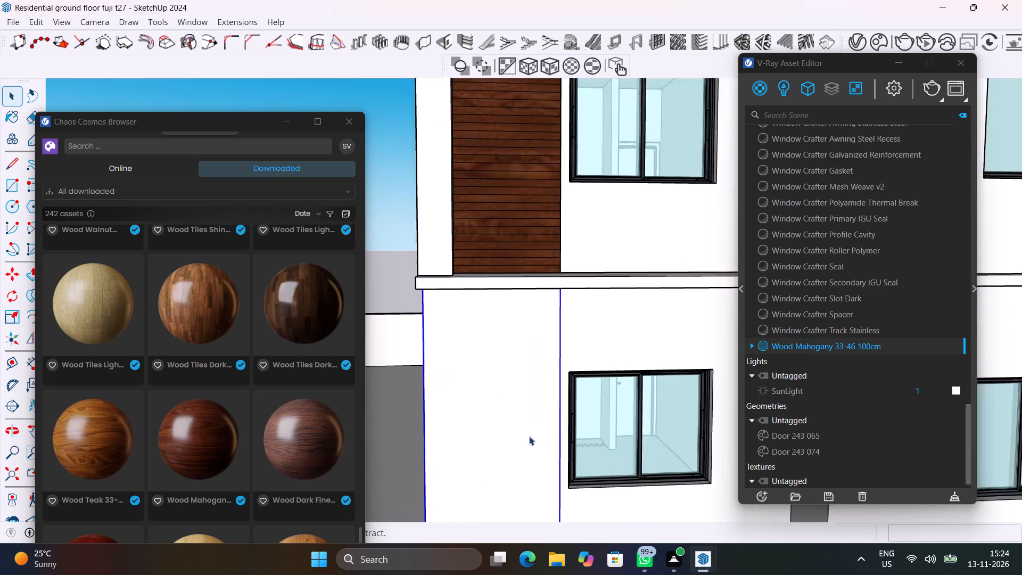
{"action": "left_click", "coordinate": [352, 129]}
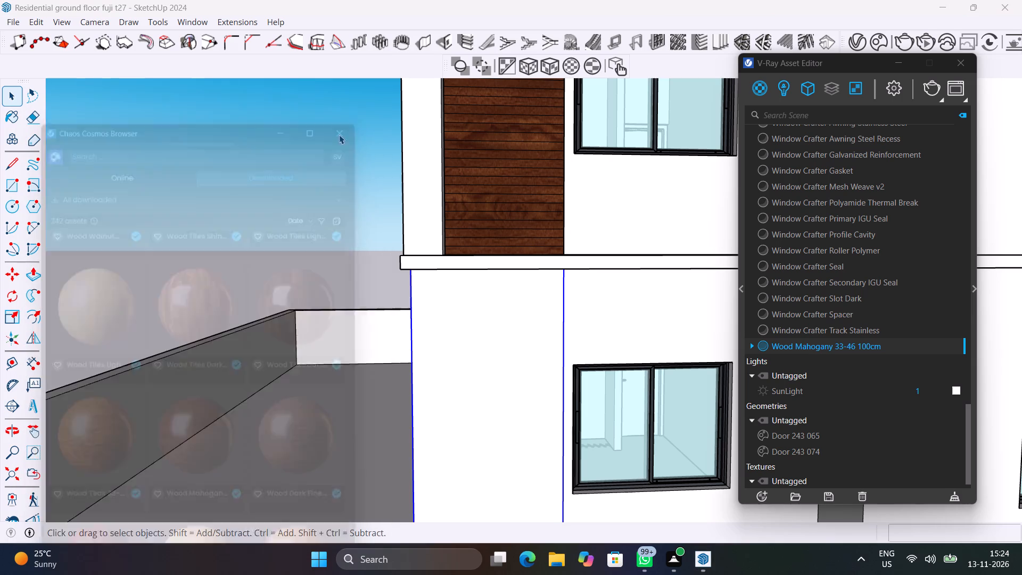
Open the blank ground-floor panel group for editing and copy its bottom edge 10' straight up to the panel's top corner.
{"action": "scroll", "coordinate": [497, 320], "scroll_direction": "down", "scroll_amount": 4}
{"action": "middle_click_drag", "start_coordinate": [501, 342], "coordinate": [503, 273]}
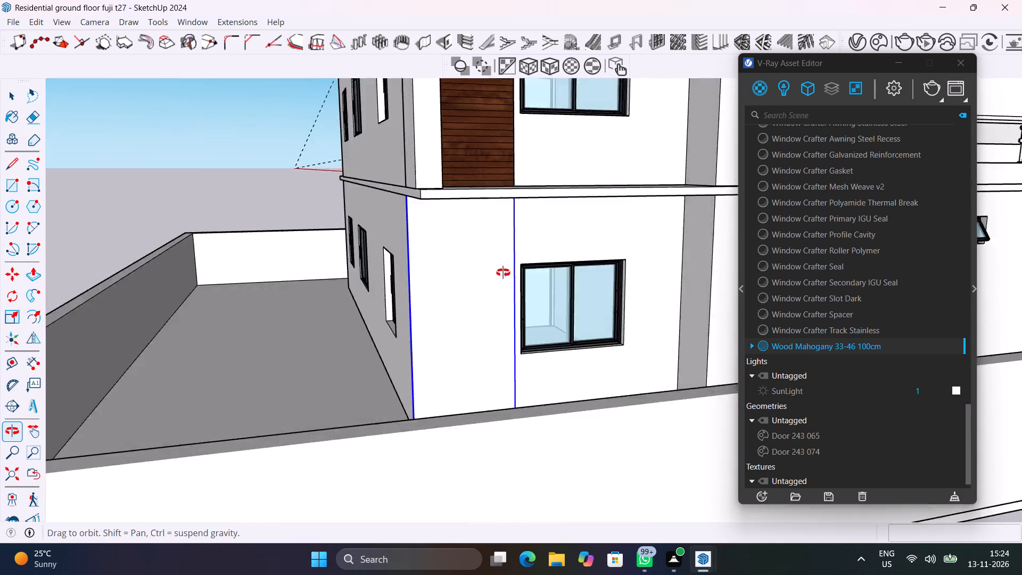
{"action": "middle_click_drag", "start_coordinate": [503, 273], "coordinate": [553, 301]}
{"action": "double_click", "coordinate": [536, 372]}
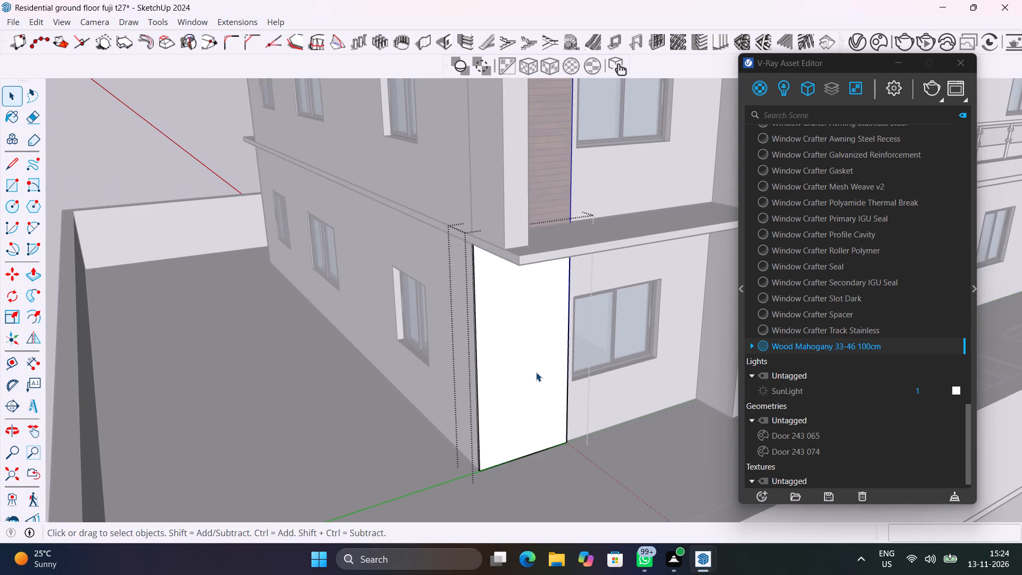
{"action": "scroll", "coordinate": [475, 466], "scroll_direction": "up", "scroll_amount": 5}
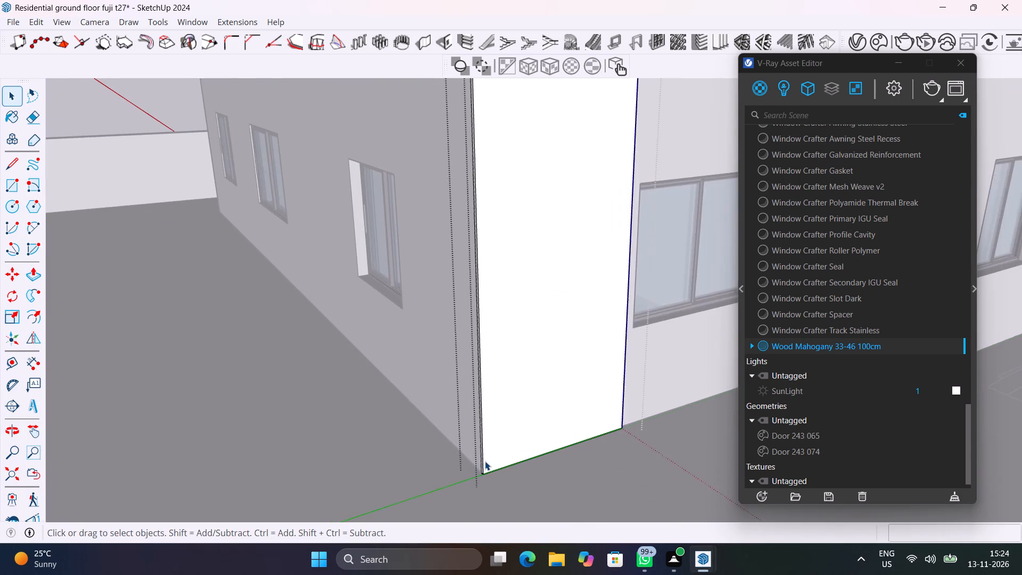
{"action": "scroll", "coordinate": [485, 461], "scroll_direction": "up", "scroll_amount": 5}
{"action": "left_click", "coordinate": [498, 477]}
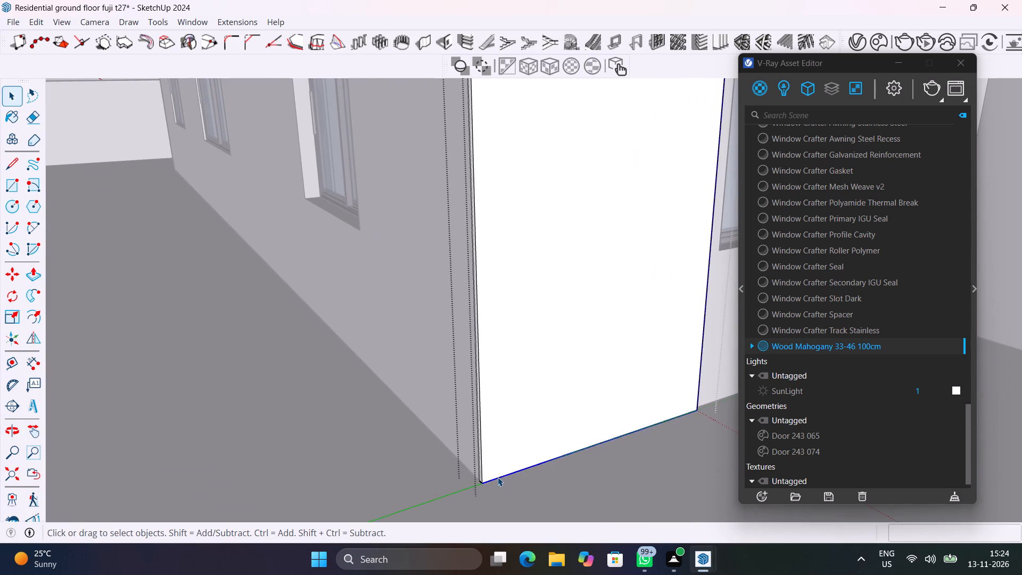
{"action": "key", "text": "m"}
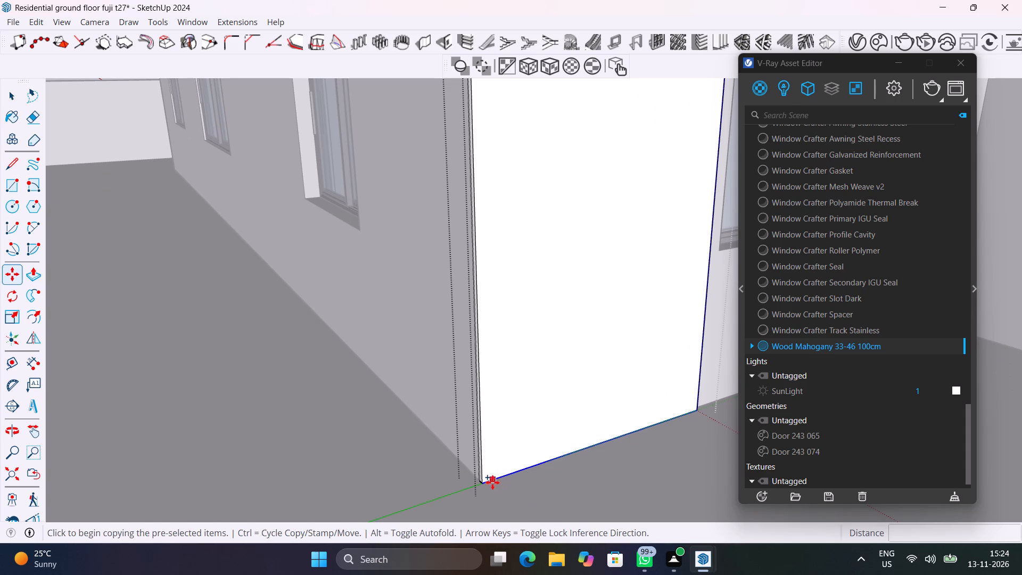
{"action": "left_click", "coordinate": [484, 487]}
{"action": "scroll", "coordinate": [502, 333], "scroll_direction": "down", "scroll_amount": 12}
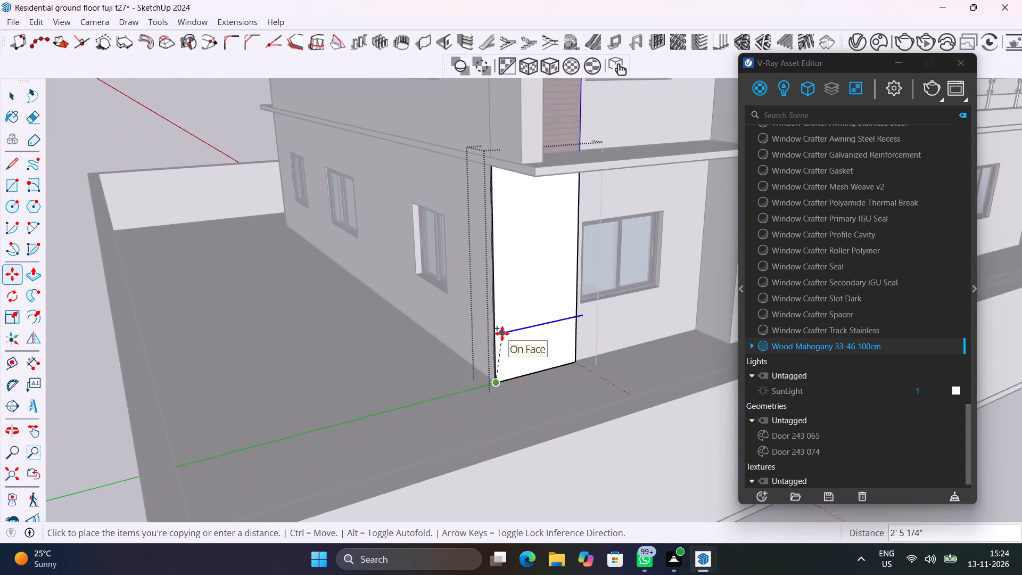
{"action": "middle_click_drag", "start_coordinate": [483, 322], "coordinate": [548, 458], "text": "shift"}
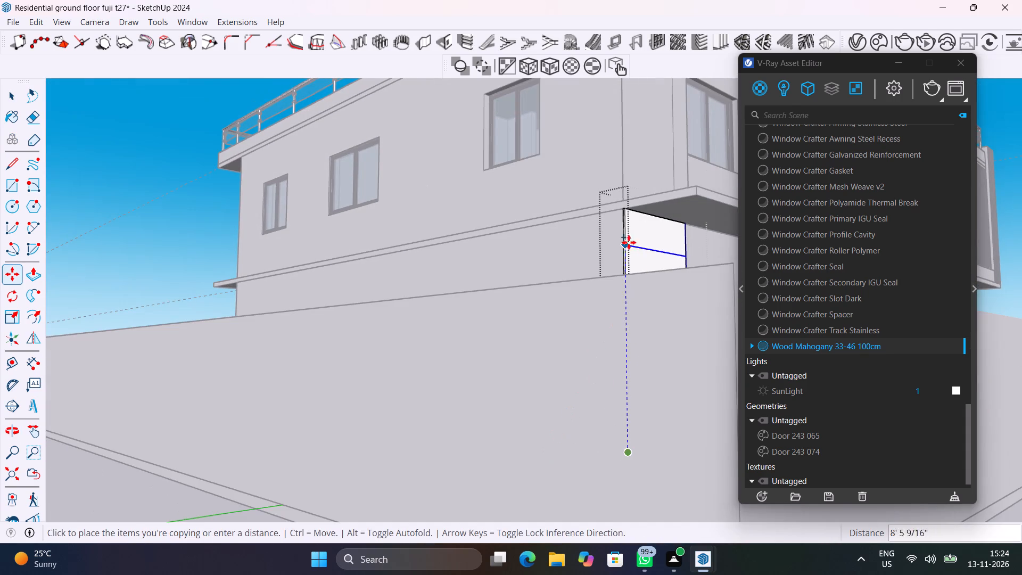
{"action": "scroll", "coordinate": [628, 241], "scroll_direction": "up", "scroll_amount": 7}
{"action": "middle_click_drag", "start_coordinate": [627, 242], "coordinate": [482, 317], "text": "shift"}
{"action": "scroll", "coordinate": [492, 275], "scroll_direction": "up", "scroll_amount": 2}
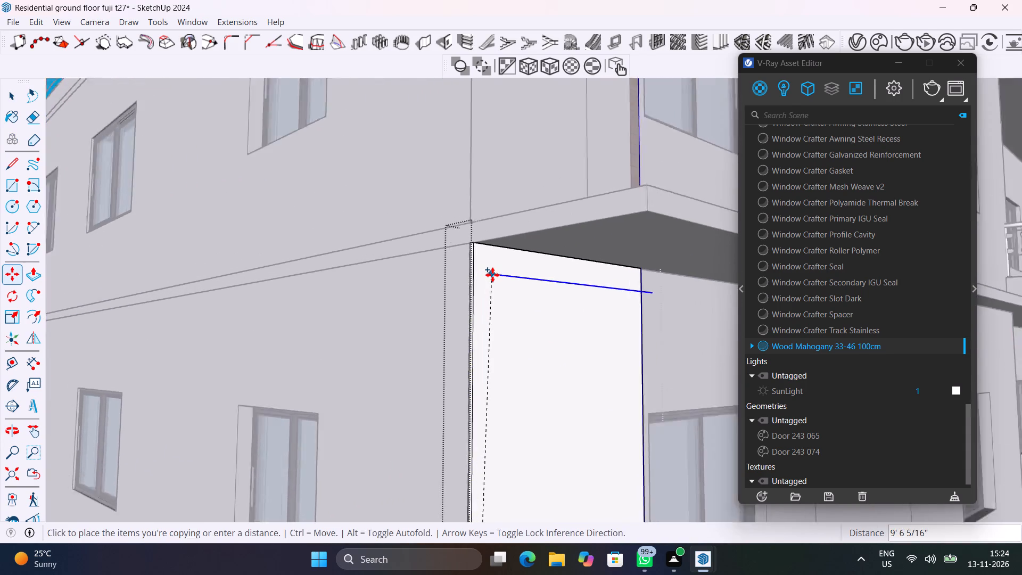
{"action": "scroll", "coordinate": [492, 275], "scroll_direction": "up", "scroll_amount": 8}
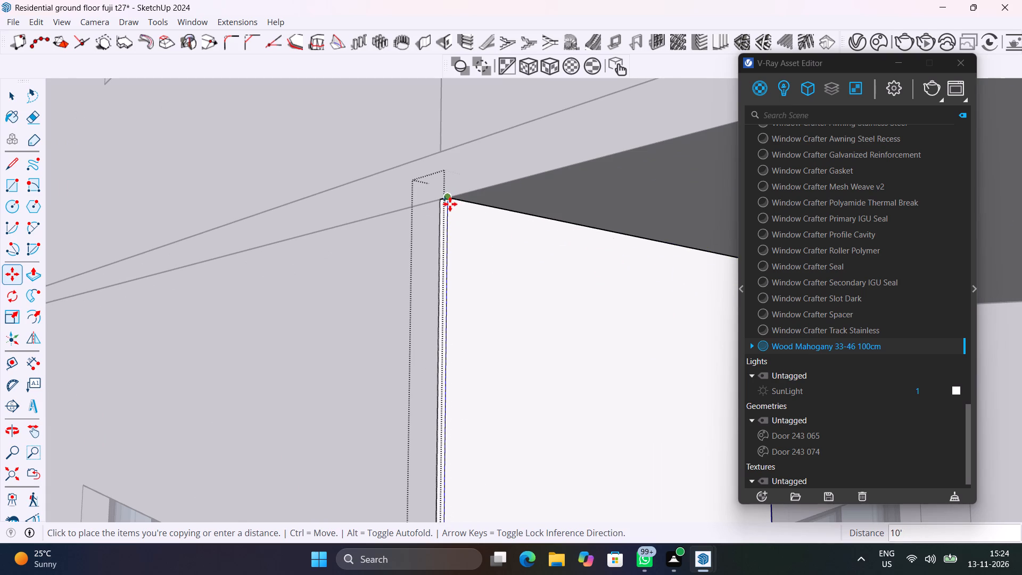
{"action": "left_click", "coordinate": [452, 201]}
Divide the edge copy into 50 equal spacings to fill the ground-floor panel with horizontal louvre lines.
{"action": "scroll", "coordinate": [461, 250], "scroll_direction": "down", "scroll_amount": 16}
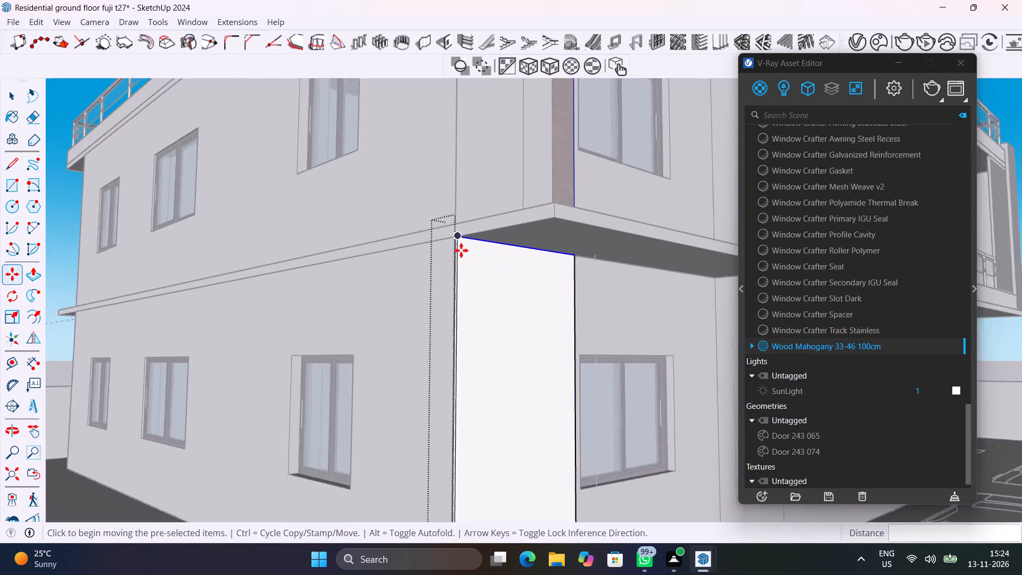
{"action": "scroll", "coordinate": [461, 250], "scroll_direction": "down", "scroll_amount": 2}
{"action": "middle_click_drag", "start_coordinate": [467, 263], "coordinate": [448, 363]}
{"action": "type", "text": "50/"}
{"action": "key", "text": "Return"}
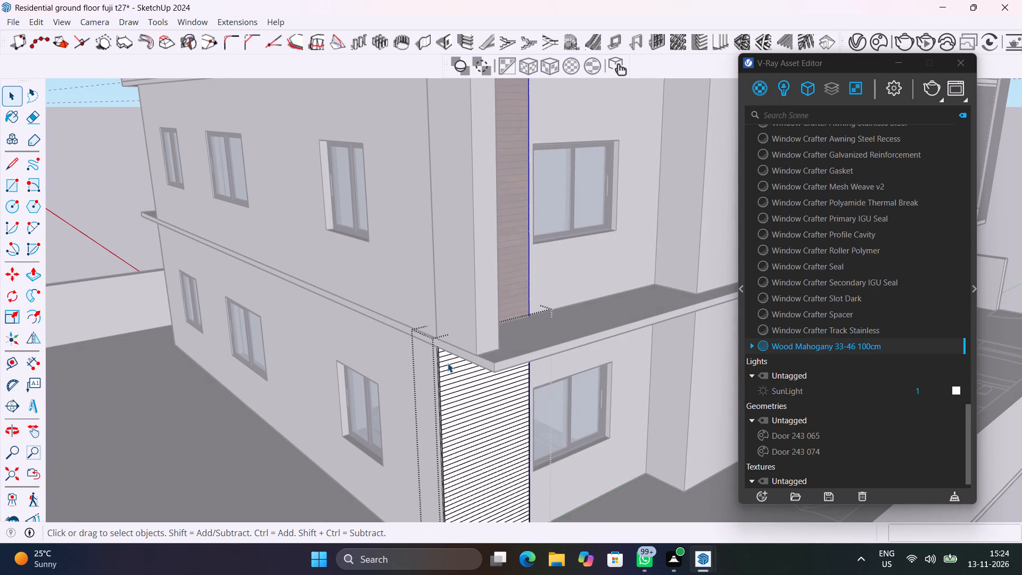
{"action": "key", "text": "space"}
Leave group editing and apply the scene material Wood Mahogany 33-46 100cm to the whole striped ground-floor panel.
{"action": "scroll", "coordinate": [463, 447], "scroll_direction": "down", "scroll_amount": 7}
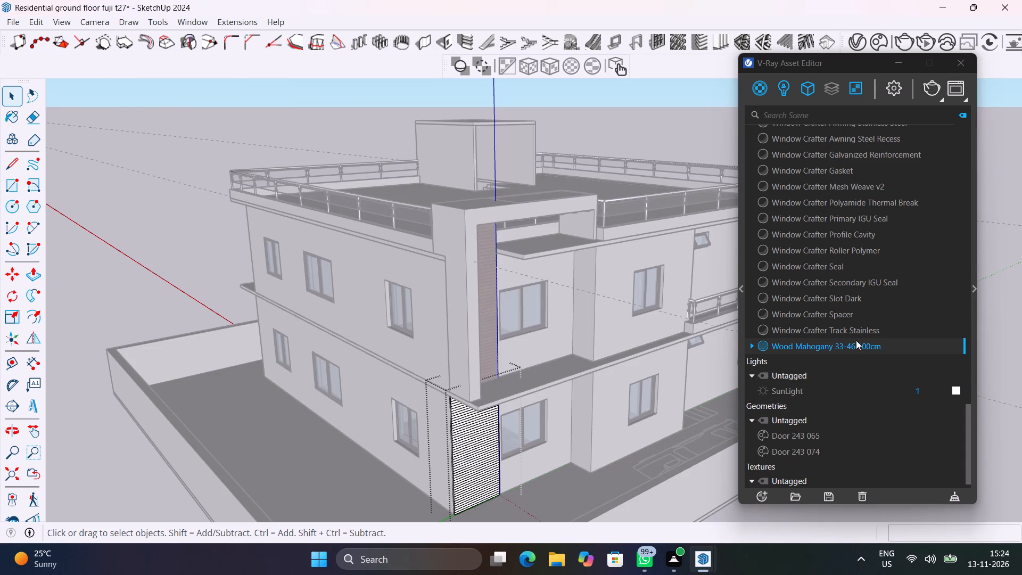
{"action": "left_click", "coordinate": [485, 454]}
{"action": "scroll", "coordinate": [487, 454], "scroll_direction": "up", "scroll_amount": 4}
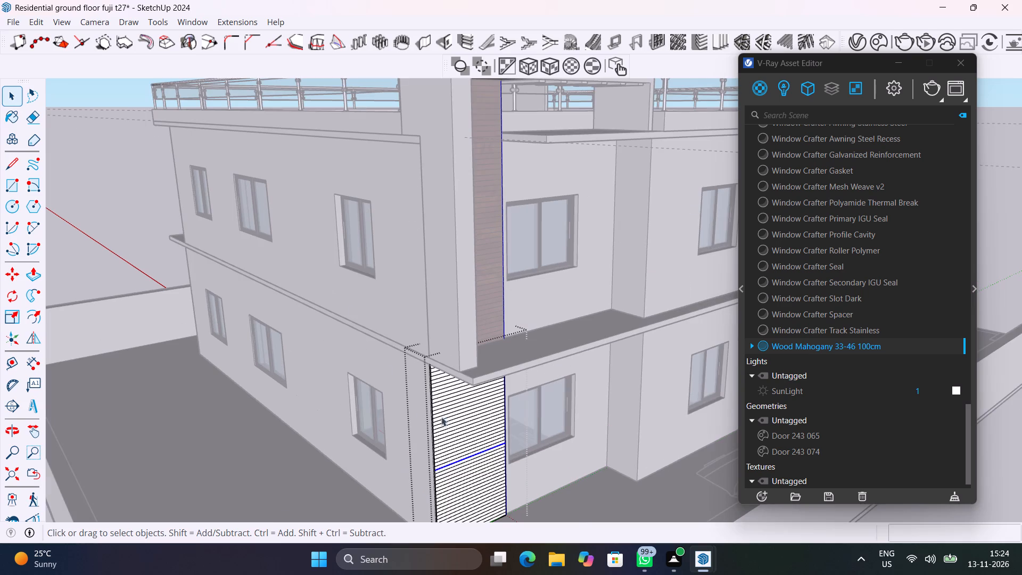
{"action": "left_click", "coordinate": [157, 217]}
{"action": "left_click", "coordinate": [459, 441]}
{"action": "scroll", "coordinate": [459, 441], "scroll_direction": "up", "scroll_amount": 5}
{"action": "right_click", "coordinate": [854, 347]}
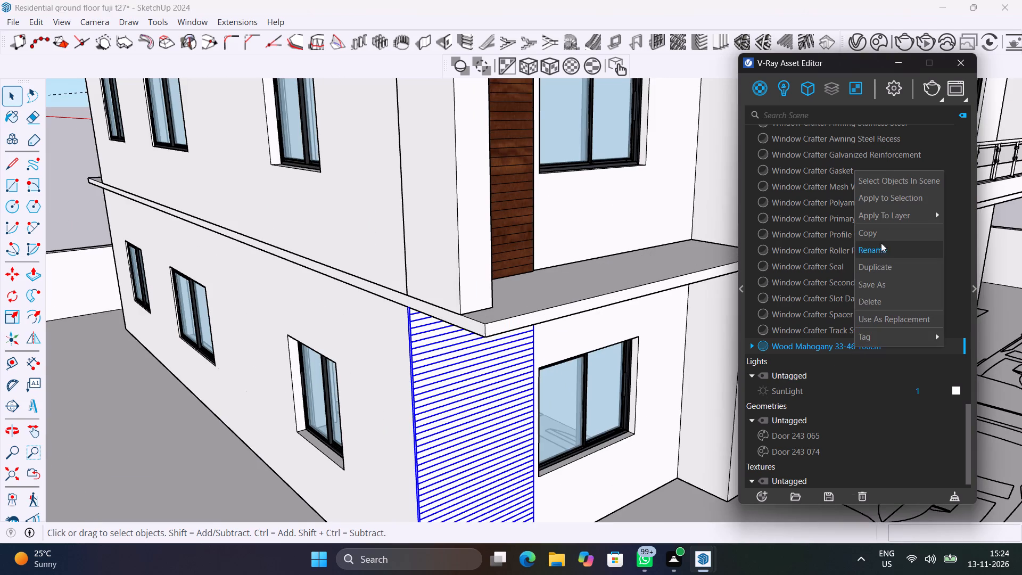
{"action": "left_click", "coordinate": [906, 197]}
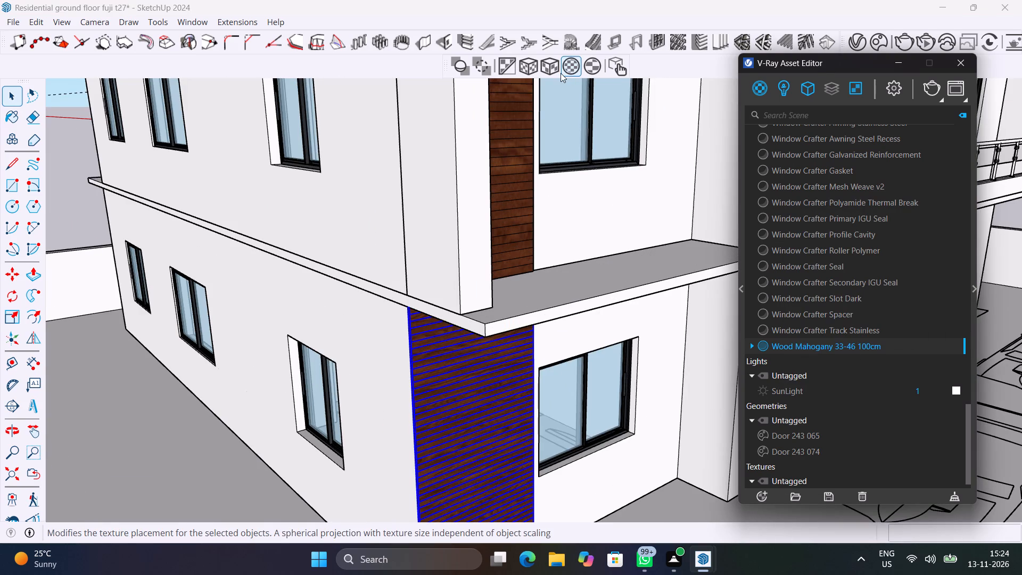
Give the ground-floor panel the V-Ray texture projection fitted to its bounding box and deselect it.
{"action": "left_click", "coordinate": [553, 67]}
{"action": "scroll", "coordinate": [508, 307], "scroll_direction": "down", "scroll_amount": 11}
{"action": "left_click", "coordinate": [227, 215]}
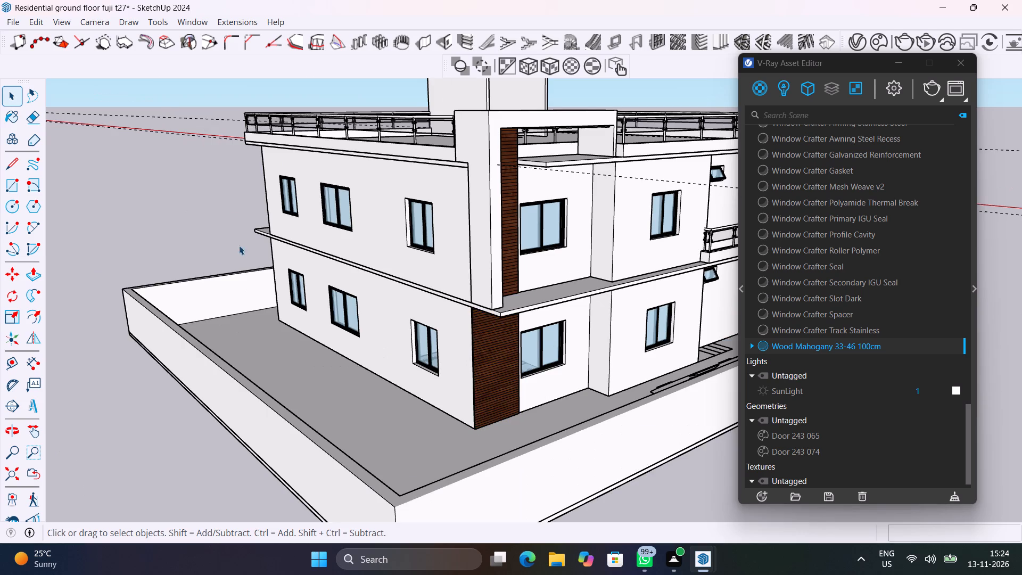
Save the model with both mahogany panels and close the V-Ray Asset Editor.
{"action": "middle_click_drag", "start_coordinate": [426, 436], "coordinate": [331, 483]}
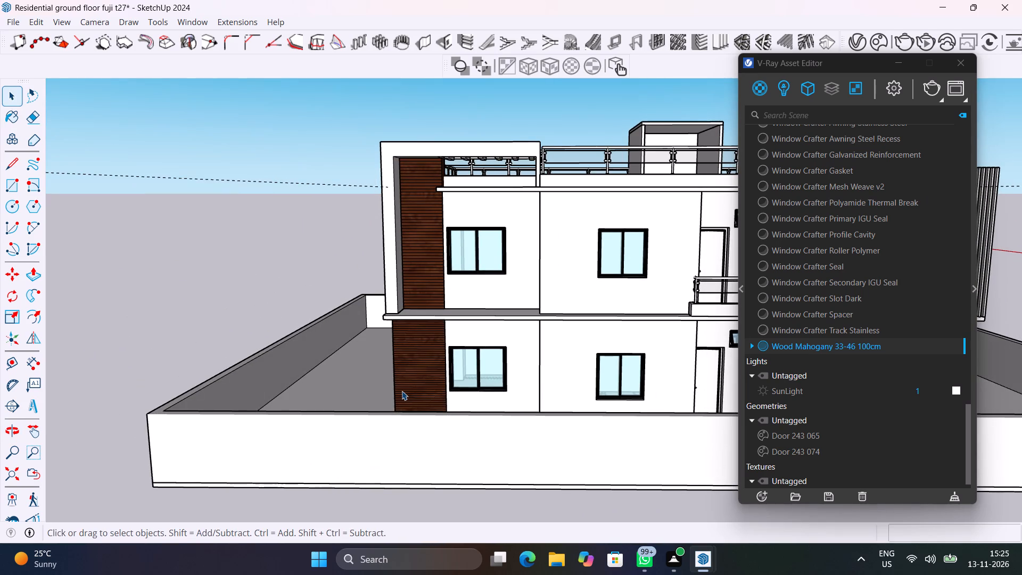
{"action": "key", "text": "ctrl+s"}
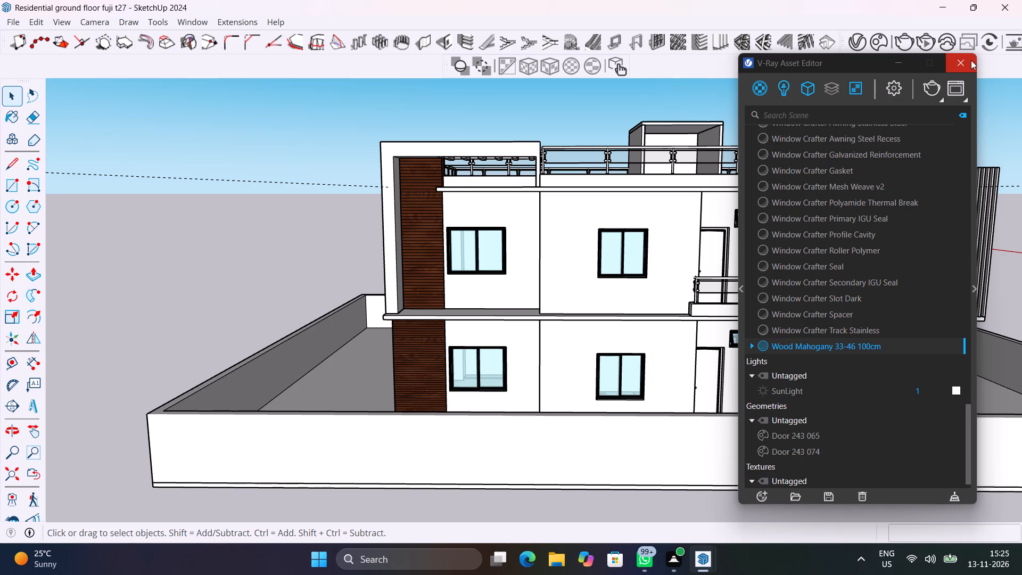
{"action": "left_click", "coordinate": [971, 60]}
Inspect the facade with both mahogany louvre panels from a distance, from above and close up at the upper panel.
{"action": "scroll", "coordinate": [563, 298], "scroll_direction": "down", "scroll_amount": 5}
{"action": "middle_click_drag", "start_coordinate": [592, 324], "coordinate": [532, 333]}
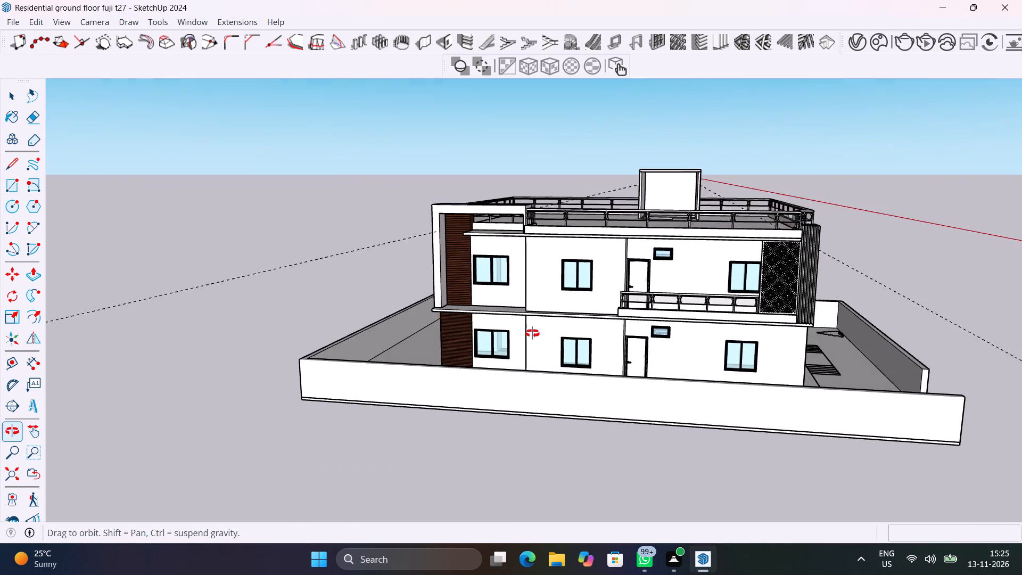
{"action": "middle_click_drag", "start_coordinate": [532, 333], "coordinate": [586, 388]}
{"action": "scroll", "coordinate": [587, 388], "scroll_direction": "up", "scroll_amount": 5}
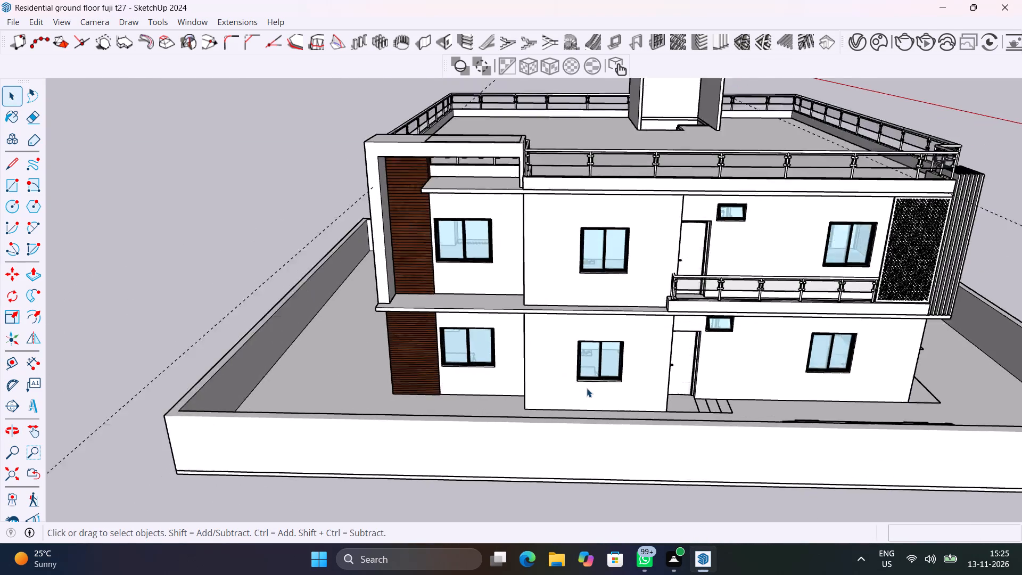
{"action": "scroll", "coordinate": [587, 388], "scroll_direction": "up", "scroll_amount": 3}
{"action": "middle_click_drag", "start_coordinate": [587, 388], "coordinate": [497, 429], "text": "shift"}
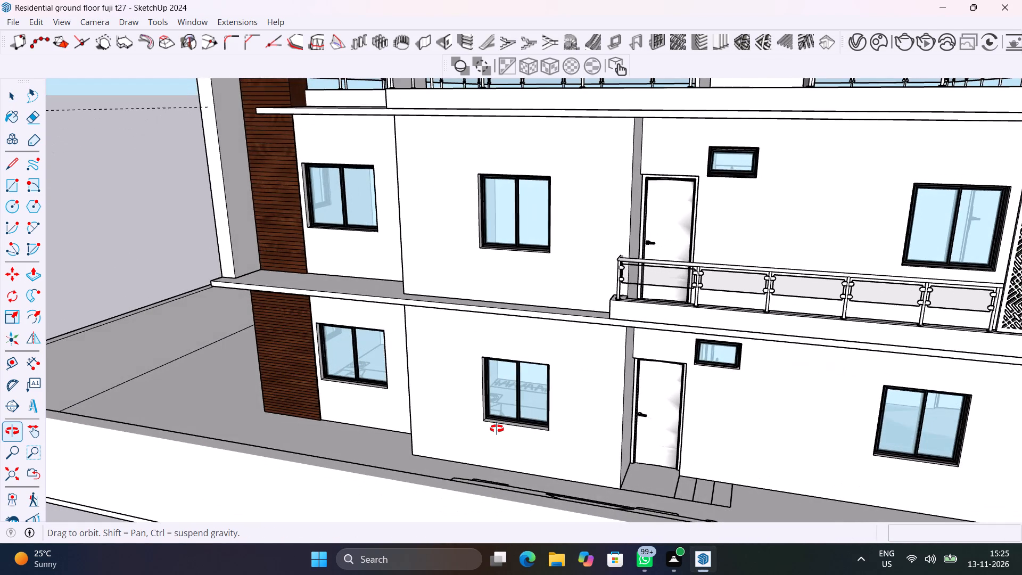
{"action": "middle_click_drag", "start_coordinate": [497, 429], "coordinate": [638, 478], "text": "shift"}
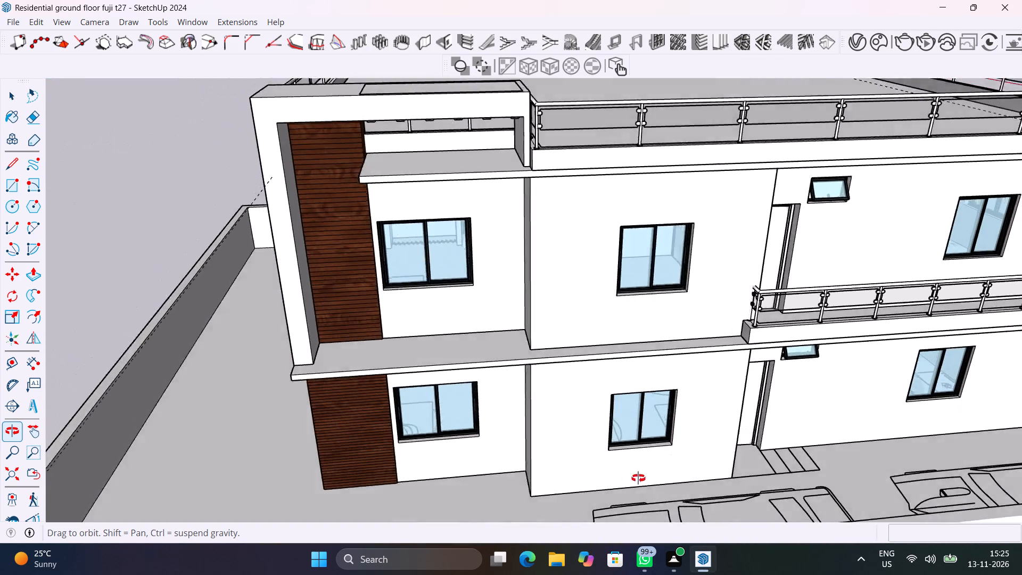
{"action": "middle_click_drag", "start_coordinate": [638, 478], "coordinate": [640, 479], "text": "shift"}
{"action": "scroll", "coordinate": [381, 208], "scroll_direction": "up", "scroll_amount": 14}
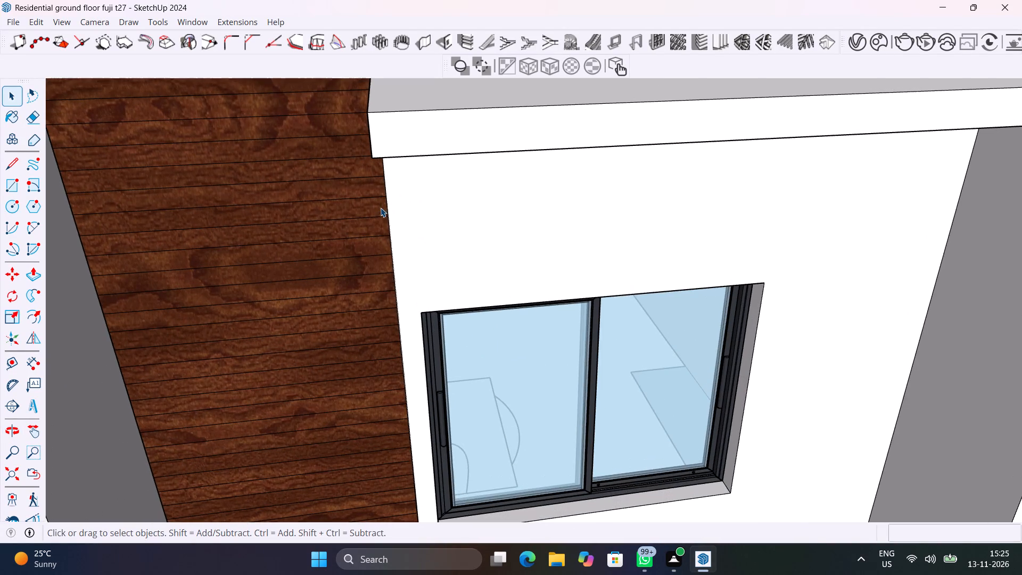
{"action": "middle_click_drag", "start_coordinate": [381, 208], "coordinate": [436, 389], "text": "shift"}
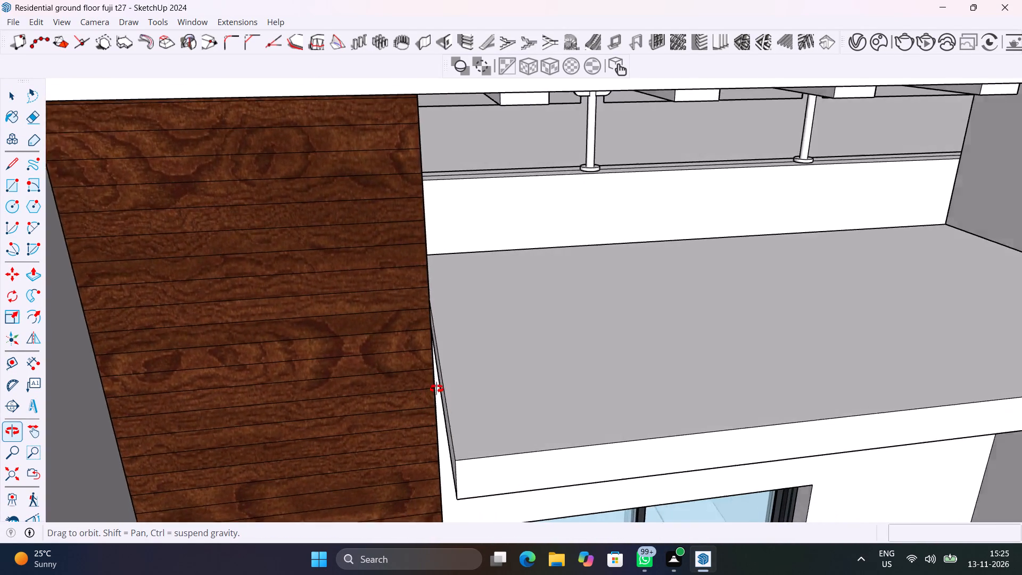
{"action": "middle_click_drag", "start_coordinate": [436, 389], "coordinate": [388, 292], "text": "shift"}
{"action": "scroll", "coordinate": [453, 389], "scroll_direction": "up", "scroll_amount": 1}
{"action": "scroll", "coordinate": [393, 297], "scroll_direction": "down", "scroll_amount": 11}
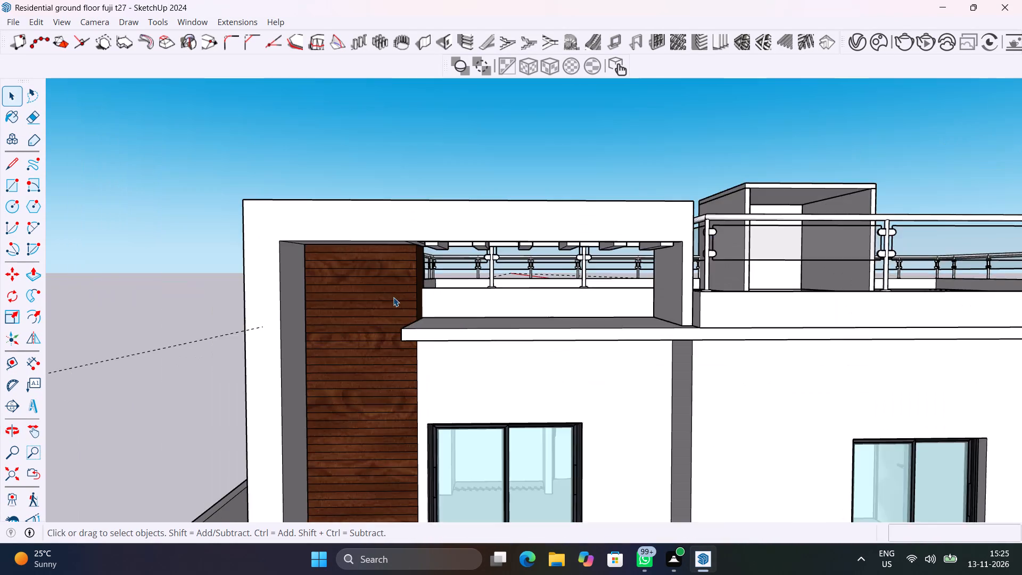
Inspect the facade's mahogany panels on both floors, then the patterned screen and vertical fins at the opposite corner.
{"action": "scroll", "coordinate": [393, 297], "scroll_direction": "down", "scroll_amount": 11}
{"action": "middle_click_drag", "start_coordinate": [470, 480], "coordinate": [384, 348], "text": "shift"}
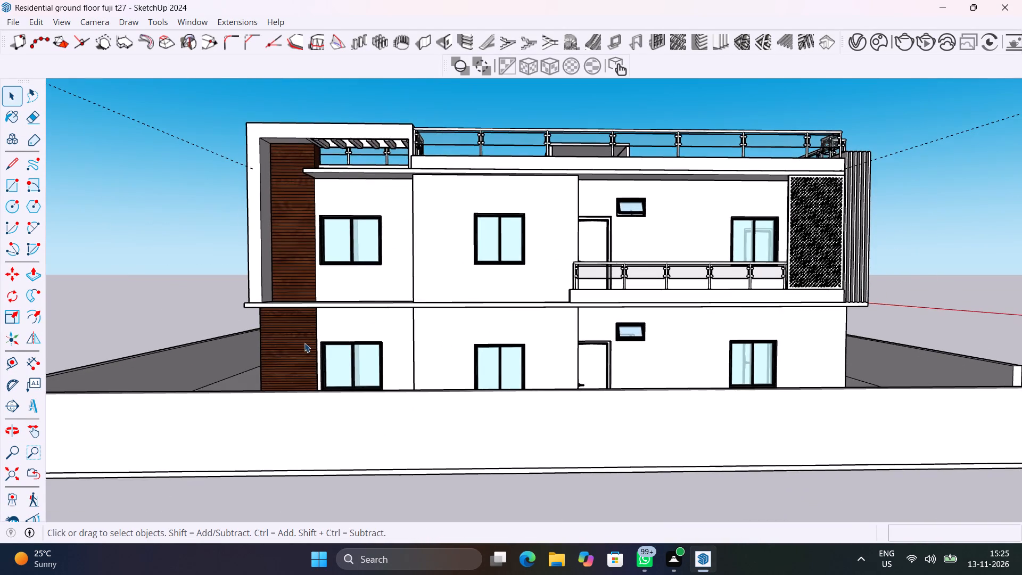
{"action": "scroll", "coordinate": [304, 342], "scroll_direction": "up", "scroll_amount": 16}
{"action": "middle_click_drag", "start_coordinate": [299, 351], "coordinate": [526, 344]}
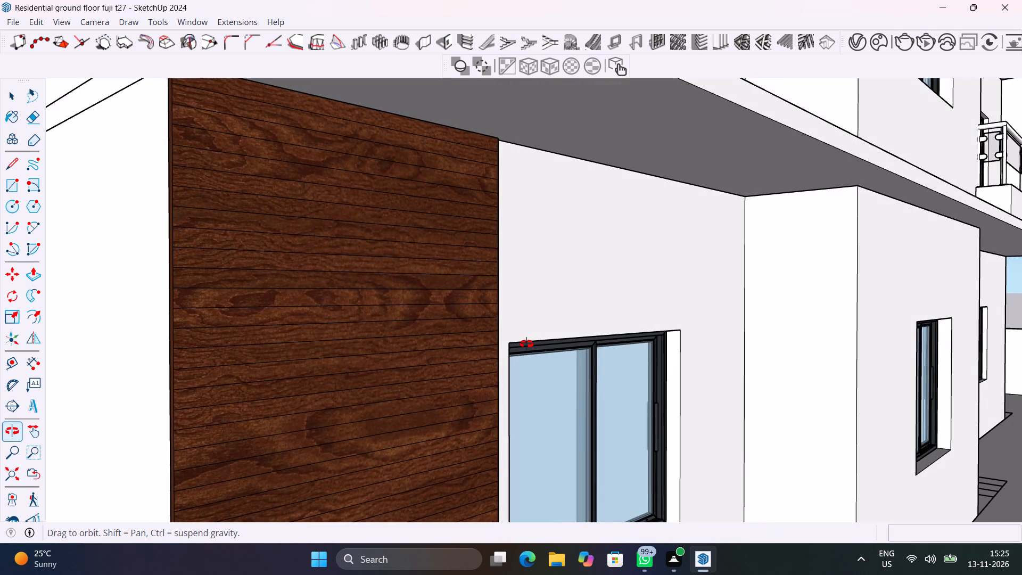
{"action": "middle_click_drag", "start_coordinate": [526, 344], "coordinate": [500, 367]}
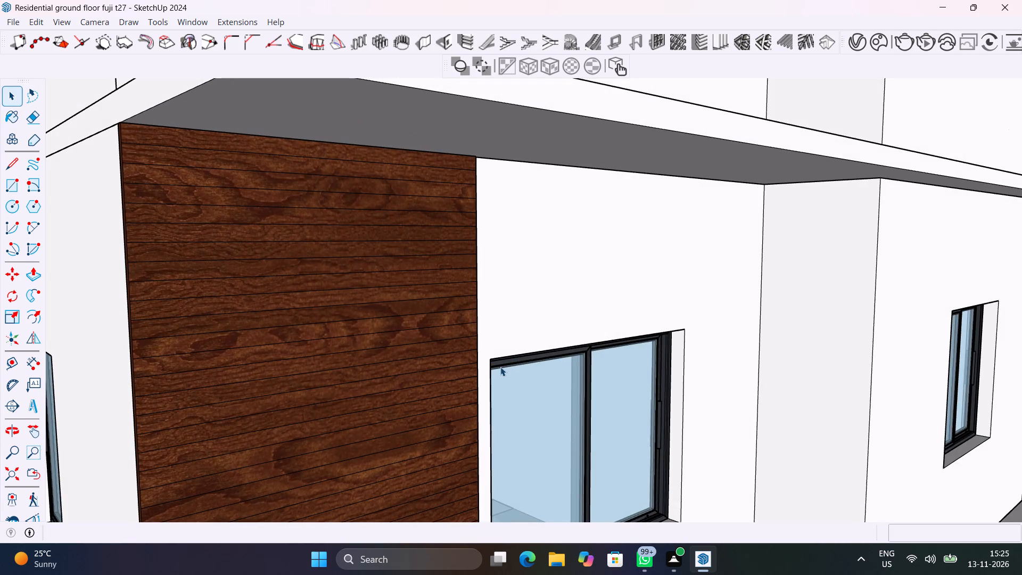
{"action": "scroll", "coordinate": [500, 367], "scroll_direction": "down", "scroll_amount": 7}
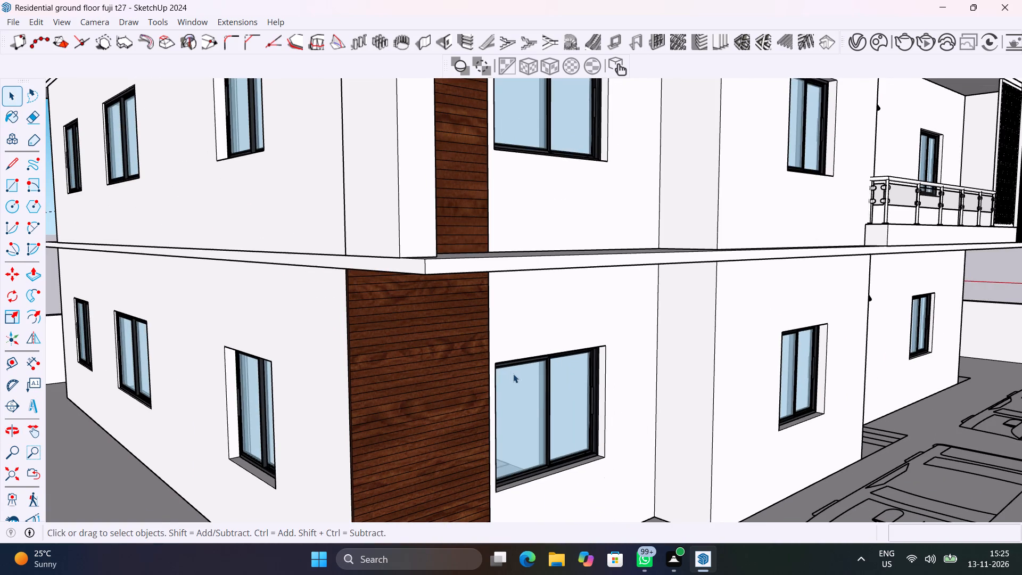
{"action": "middle_click_drag", "start_coordinate": [537, 402], "coordinate": [194, 377]}
{"action": "scroll", "coordinate": [393, 368], "scroll_direction": "down", "scroll_amount": 6}
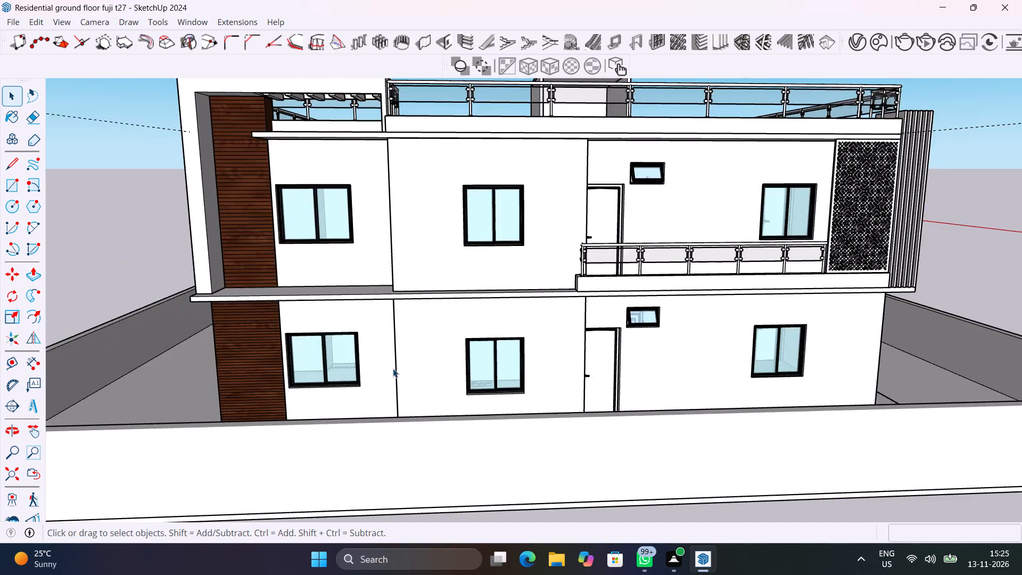
{"action": "scroll", "coordinate": [393, 368], "scroll_direction": "down", "scroll_amount": 4}
{"action": "middle_click_drag", "start_coordinate": [608, 374], "coordinate": [388, 400], "text": "shift"}
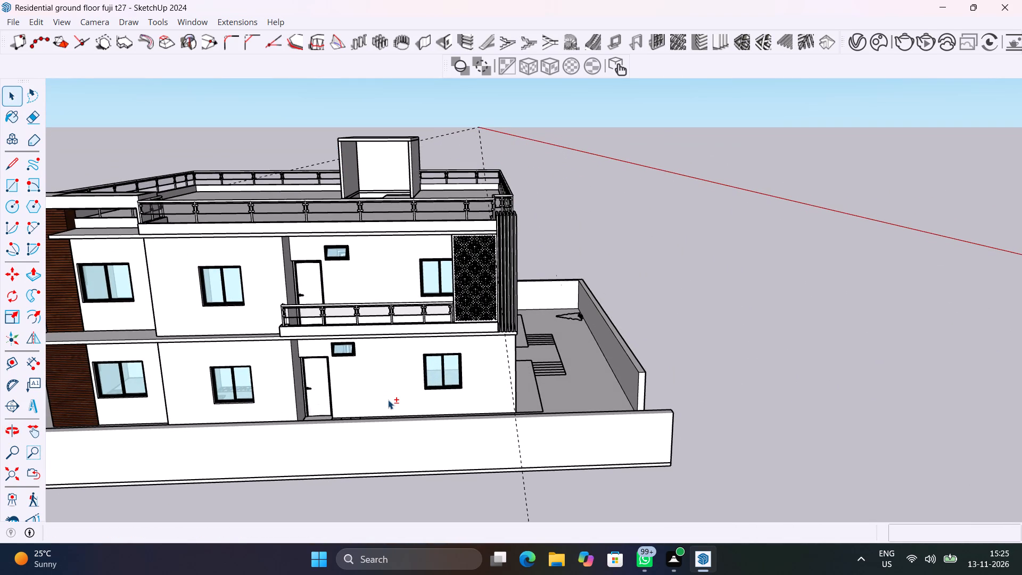
{"action": "scroll", "coordinate": [514, 280], "scroll_direction": "up", "scroll_amount": 9}
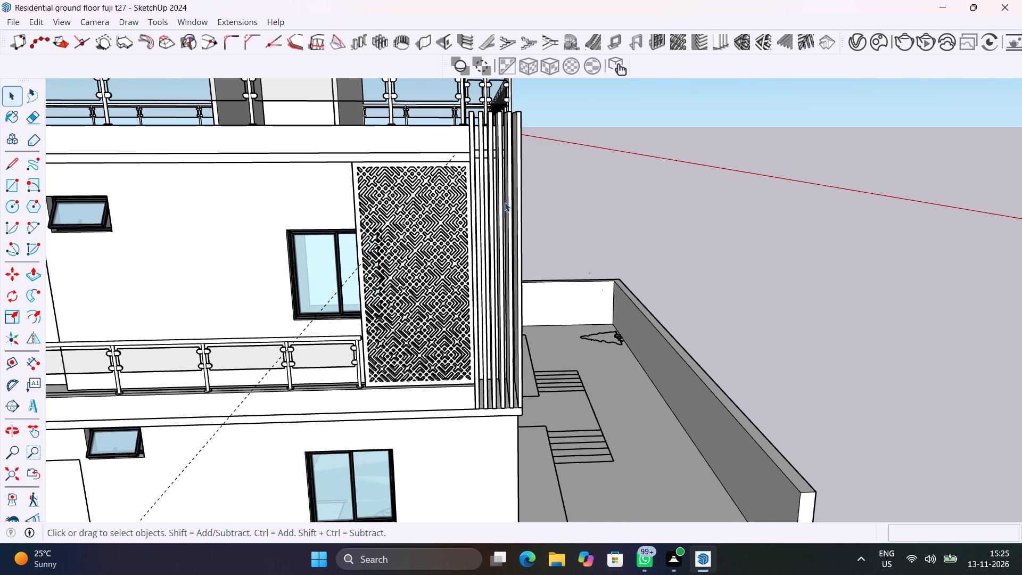
{"action": "scroll", "coordinate": [505, 201], "scroll_direction": "up", "scroll_amount": 5}
{"action": "middle_click_drag", "start_coordinate": [512, 247], "coordinate": [525, 467]}
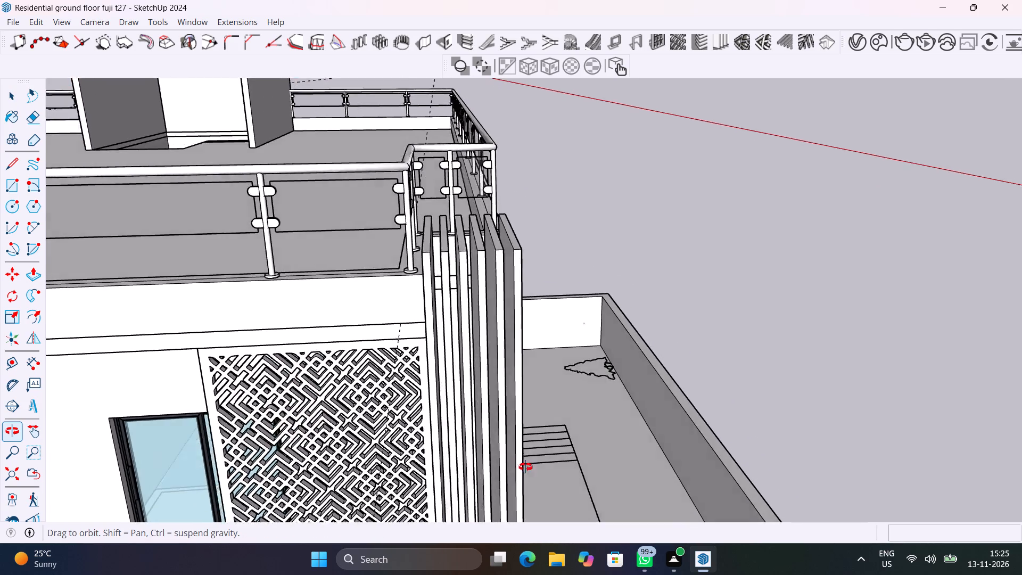
{"action": "middle_click_drag", "start_coordinate": [525, 467], "coordinate": [603, 461]}
Save the model.
{"action": "key", "text": "ctrl+s"}
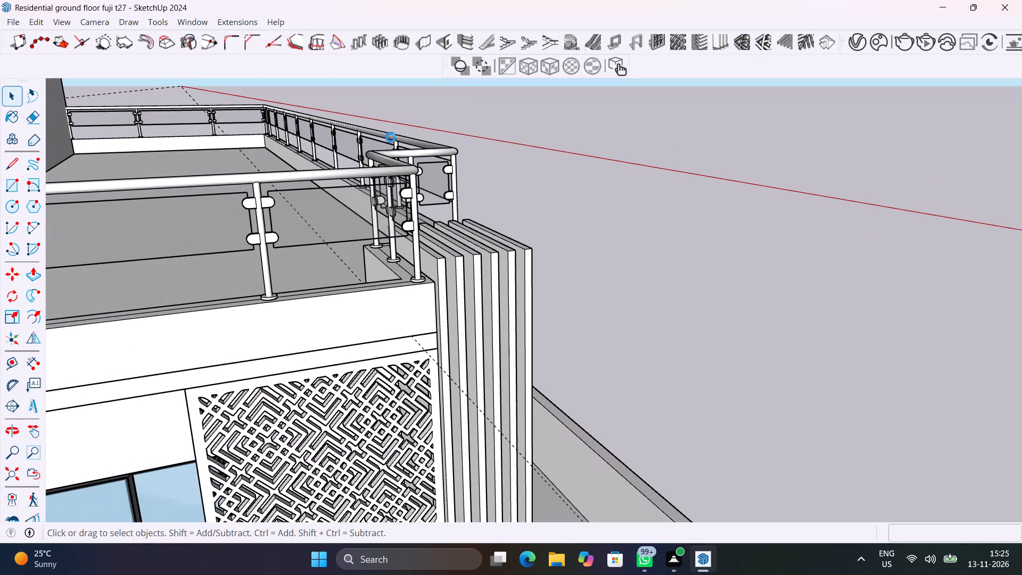
Import the dark Manhattan Creative Coating MD 1125B 26.44cm material into the scene from the downloaded Chaos Cosmos assets.
{"action": "left_click", "coordinate": [875, 52]}
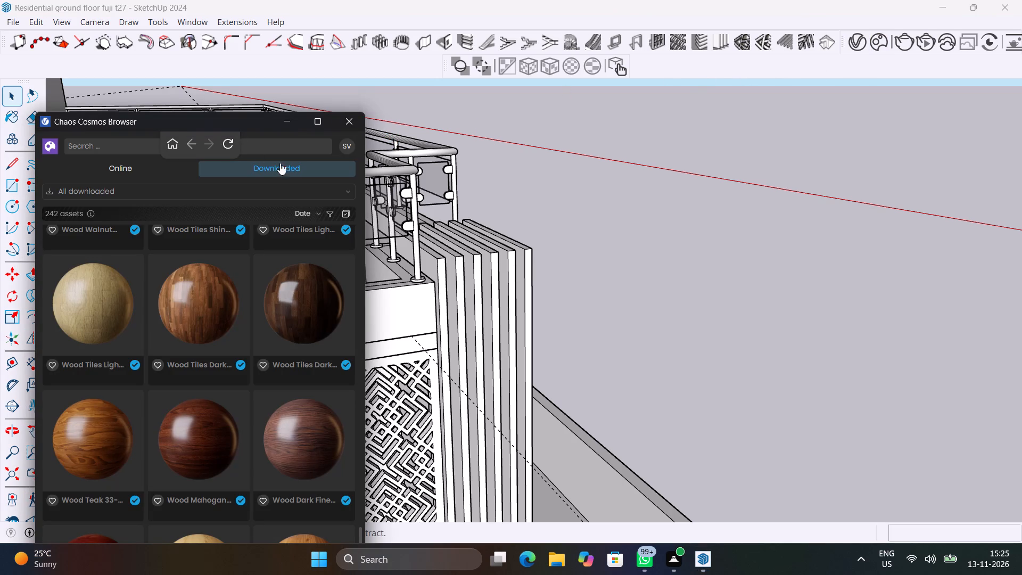
{"action": "scroll", "coordinate": [307, 257], "scroll_direction": "up", "scroll_amount": 20}
{"action": "scroll", "coordinate": [307, 257], "scroll_direction": "up", "scroll_amount": 5}
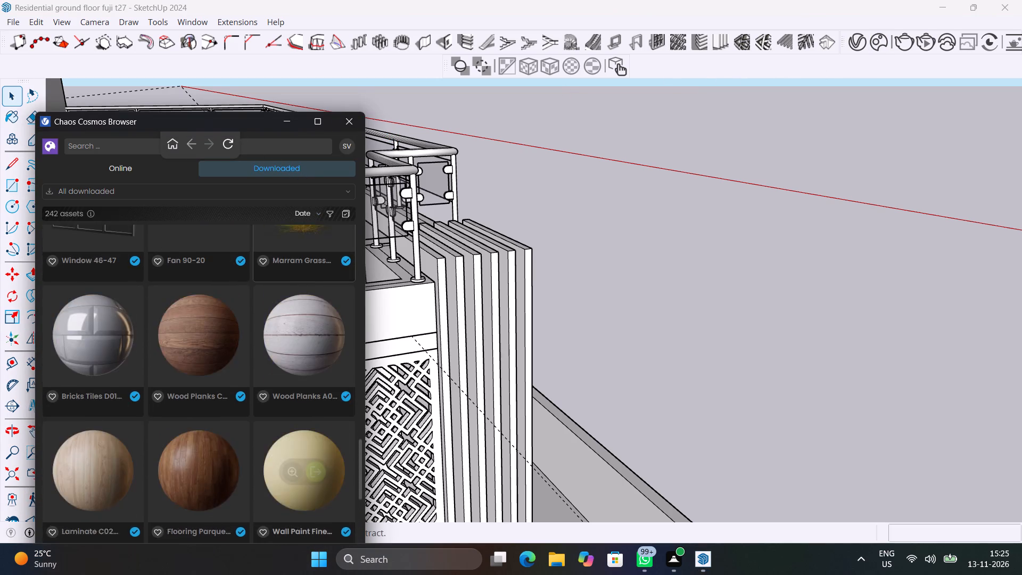
{"action": "scroll", "coordinate": [307, 257], "scroll_direction": "up", "scroll_amount": 20}
{"action": "scroll", "coordinate": [307, 257], "scroll_direction": "up", "scroll_amount": 14}
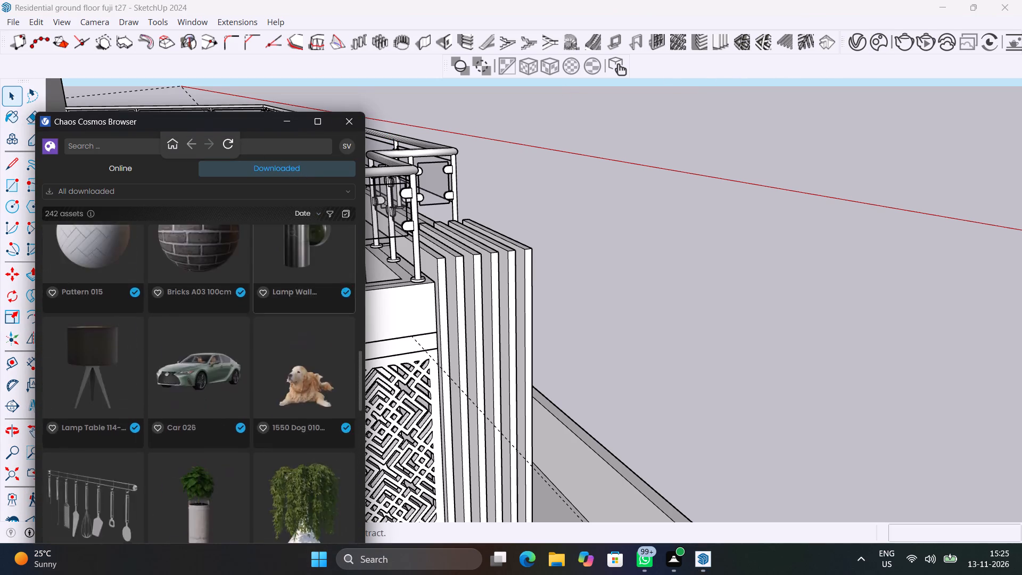
{"action": "scroll", "coordinate": [307, 257], "scroll_direction": "up", "scroll_amount": 20}
{"action": "scroll", "coordinate": [307, 257], "scroll_direction": "up", "scroll_amount": 14}
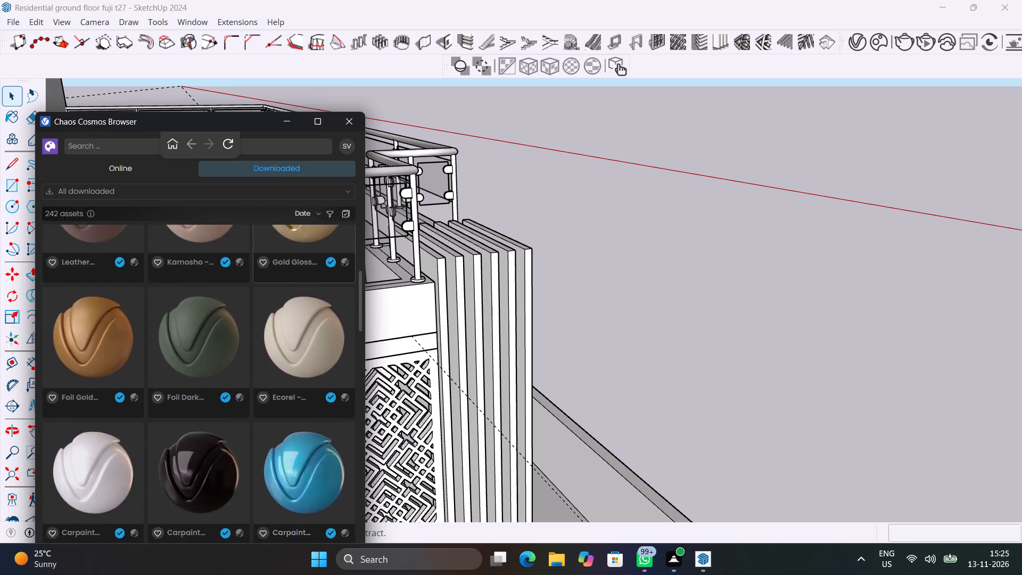
{"action": "scroll", "coordinate": [307, 257], "scroll_direction": "down", "scroll_amount": 7}
{"action": "scroll", "coordinate": [307, 257], "scroll_direction": "up", "scroll_amount": 12}
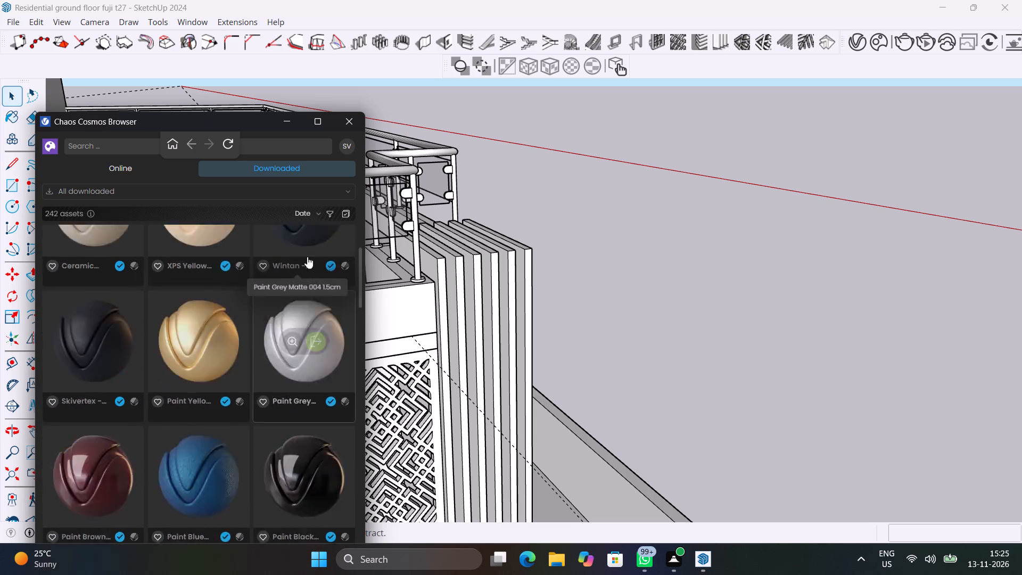
{"action": "scroll", "coordinate": [307, 257], "scroll_direction": "up", "scroll_amount": 20}
{"action": "scroll", "coordinate": [307, 257], "scroll_direction": "up", "scroll_amount": 16}
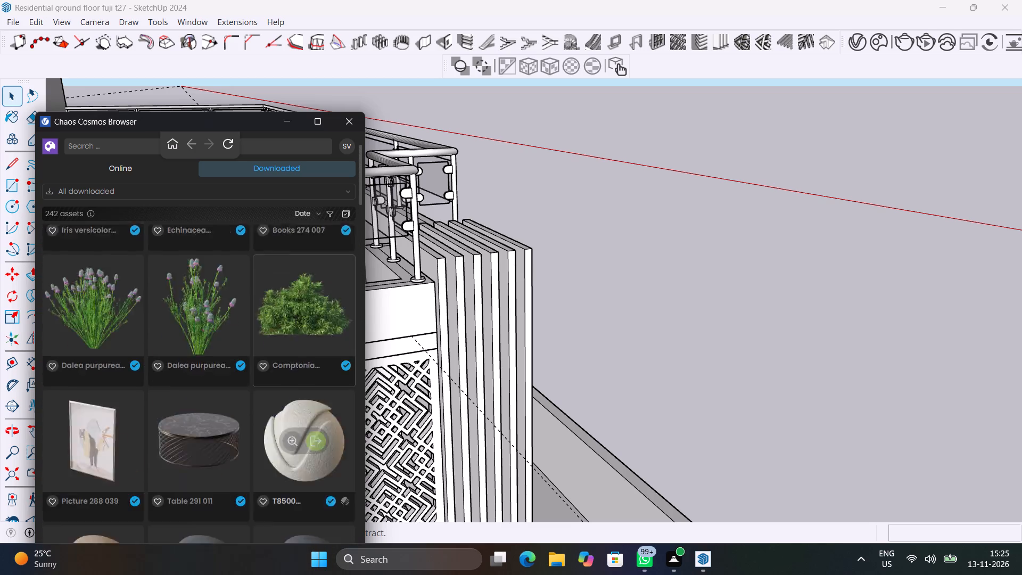
{"action": "scroll", "coordinate": [307, 257], "scroll_direction": "up", "scroll_amount": 3}
{"action": "scroll", "coordinate": [307, 257], "scroll_direction": "down", "scroll_amount": 7}
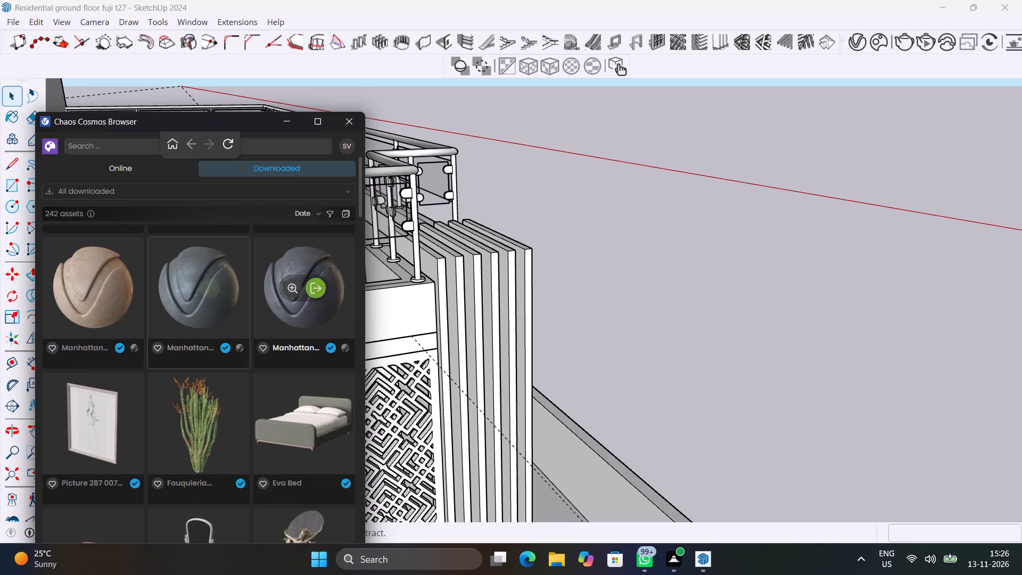
{"action": "left_click", "coordinate": [312, 287]}
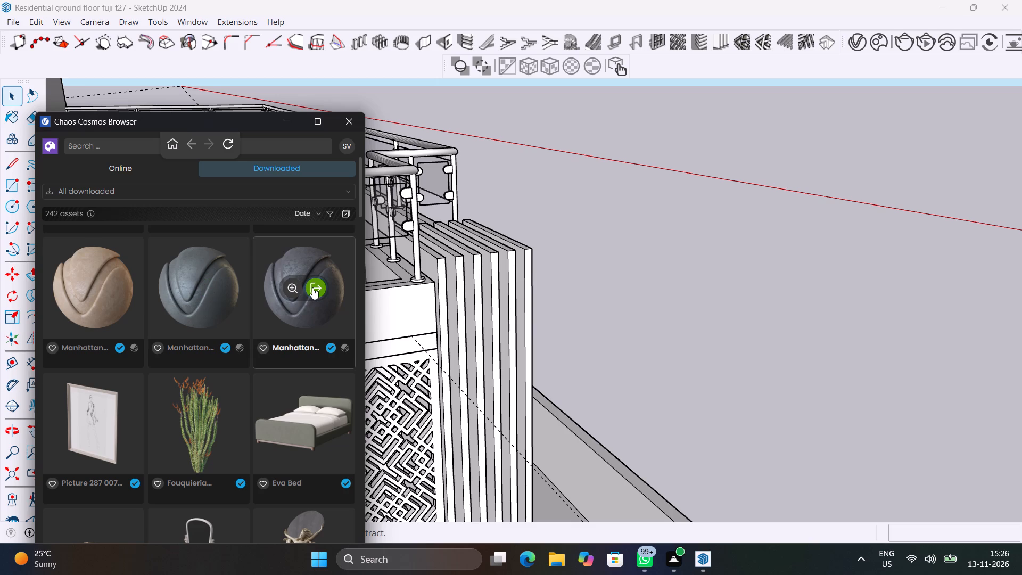
Apply Manhattan Creative Coating MD 1125B 26.44cm to the vertical fins group beside the patterned screen, deselect it and close the Cosmos browser.
{"action": "left_click", "coordinate": [859, 46]}
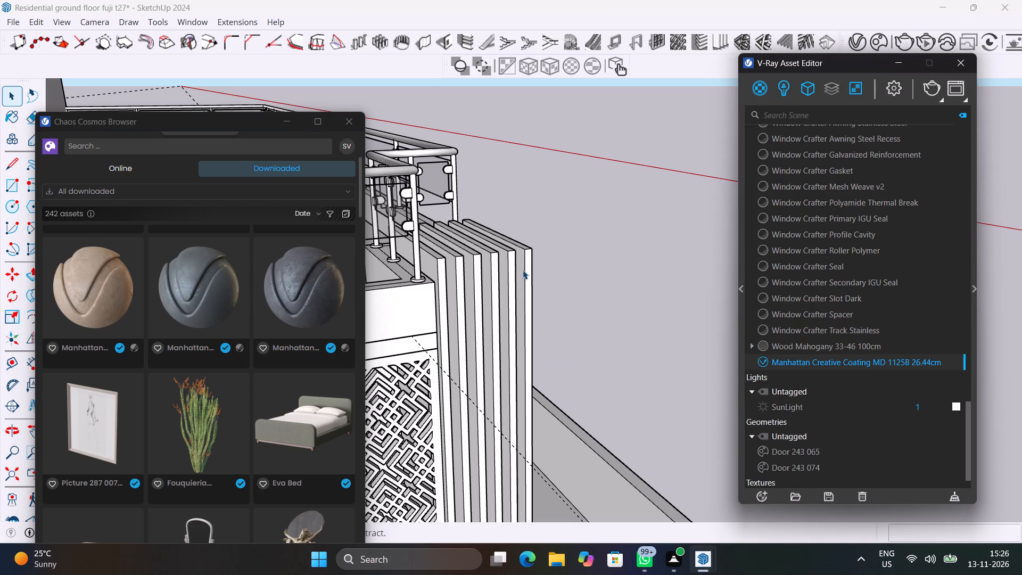
{"action": "left_click", "coordinate": [526, 266]}
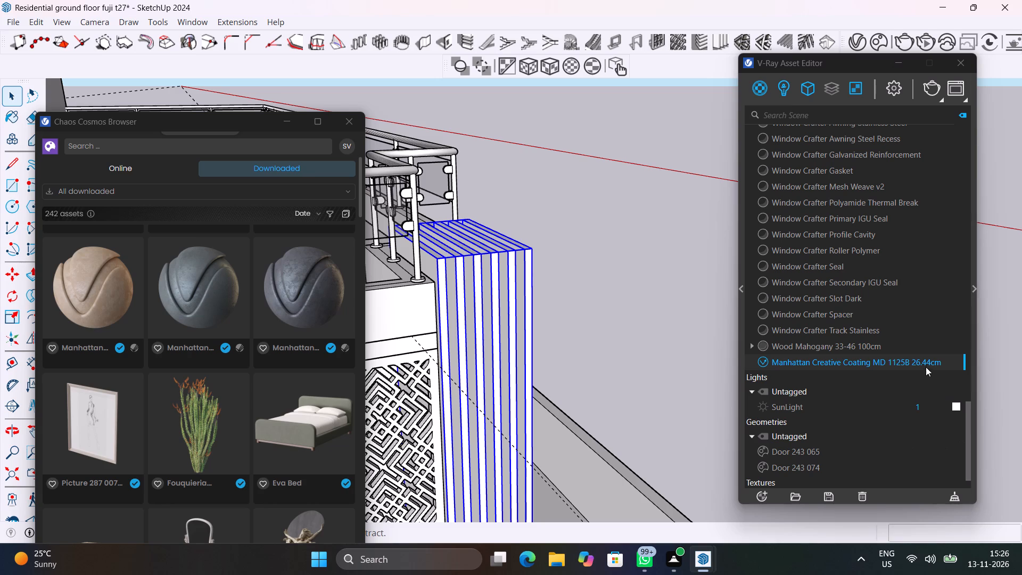
{"action": "right_click", "coordinate": [928, 361]}
{"action": "left_click", "coordinate": [893, 213]}
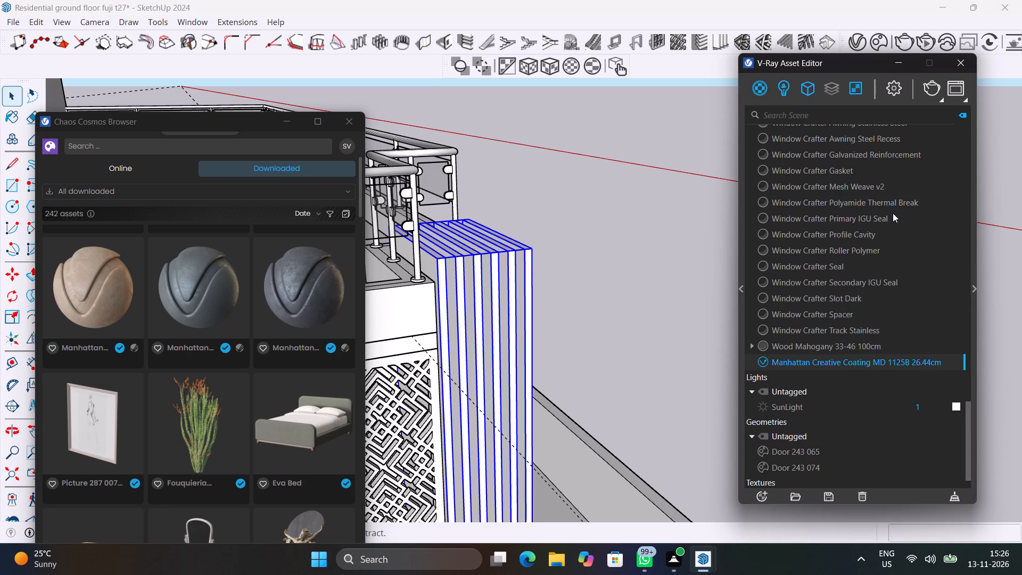
{"action": "left_click", "coordinate": [657, 170]}
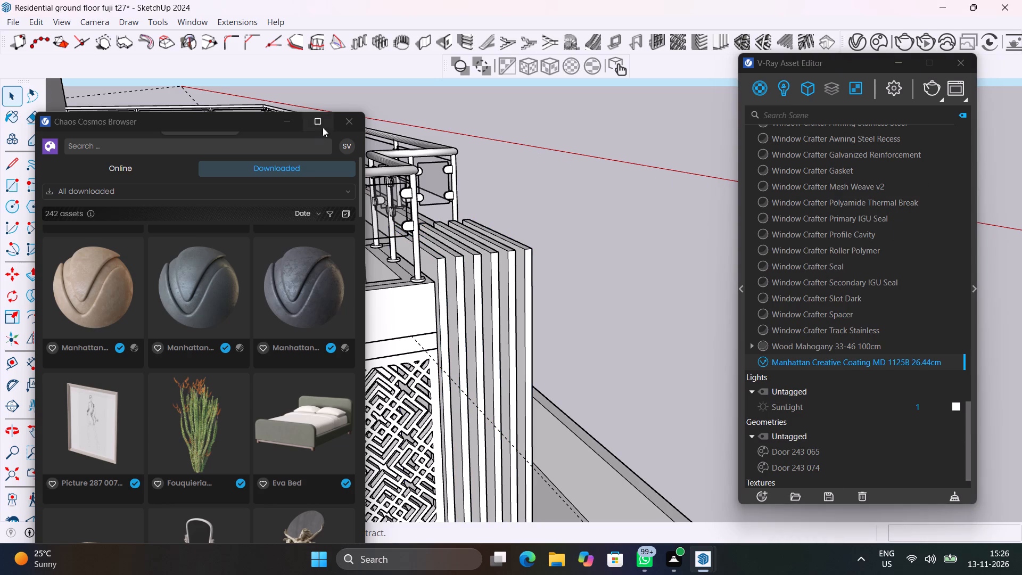
{"action": "left_click", "coordinate": [343, 118]}
Run a V-Ray test render of the coated vertical fins, stop it and close the frame buffer.
{"action": "left_click", "coordinate": [936, 84]}
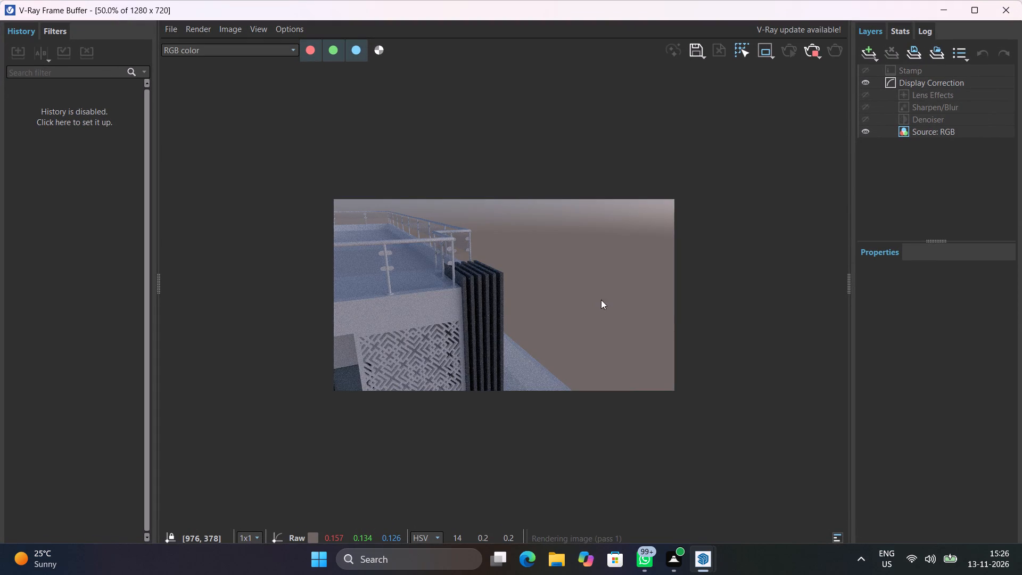
{"action": "left_click", "coordinate": [812, 52]}
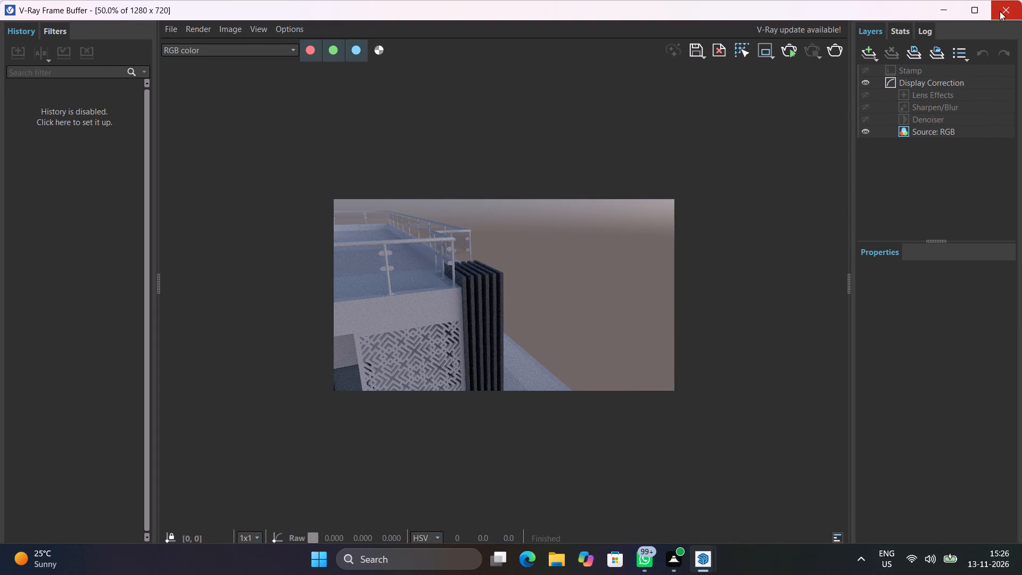
{"action": "left_click", "coordinate": [1001, 10]}
Close the V-Ray Asset Editor and save the model with the coated fins.
{"action": "left_click", "coordinate": [965, 61]}
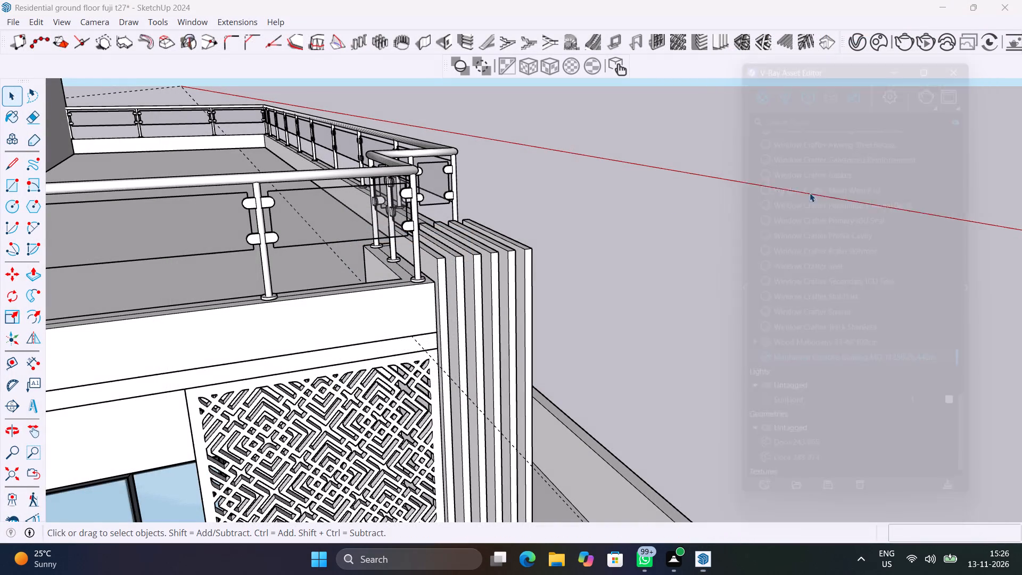
{"action": "scroll", "coordinate": [751, 283], "scroll_direction": "down", "scroll_amount": 11}
{"action": "key", "text": "ctrl+s"}
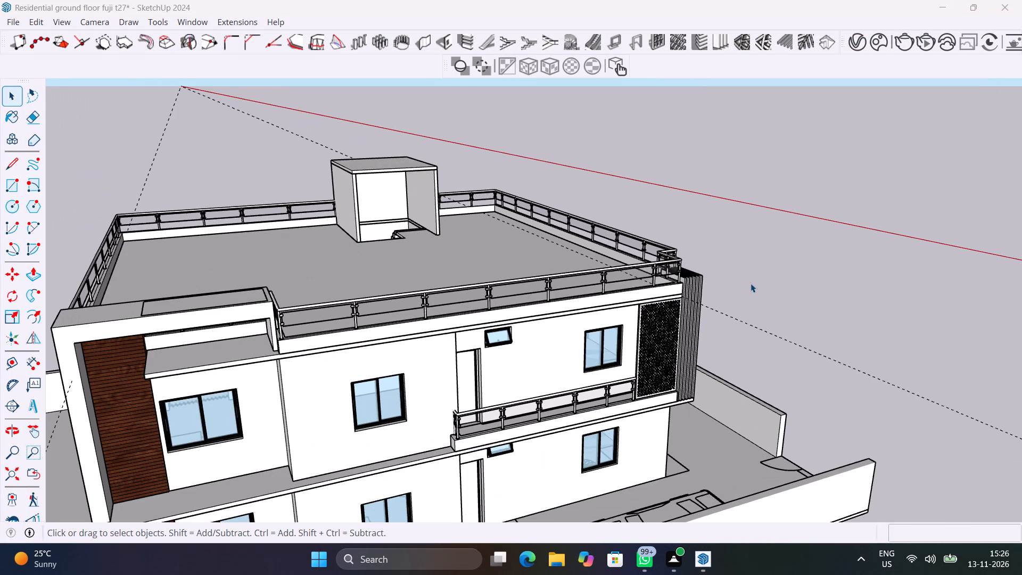
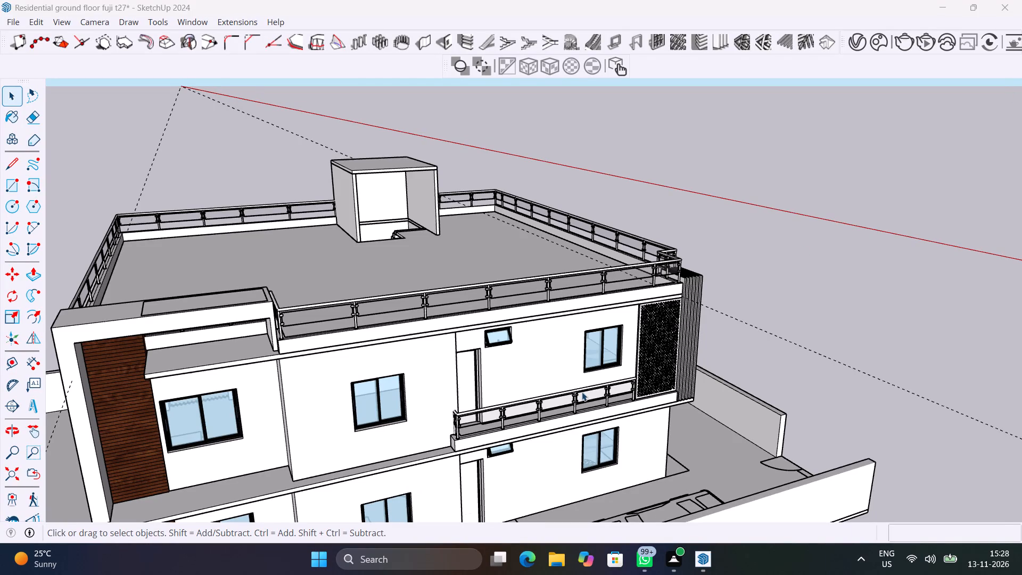
Examine the facade from several sides, down to the pergola beams in the upper-floor frame beside the louvre panel.
{"action": "scroll", "coordinate": [582, 392], "scroll_direction": "down", "scroll_amount": 5}
{"action": "middle_click_drag", "start_coordinate": [694, 448], "coordinate": [669, 341]}
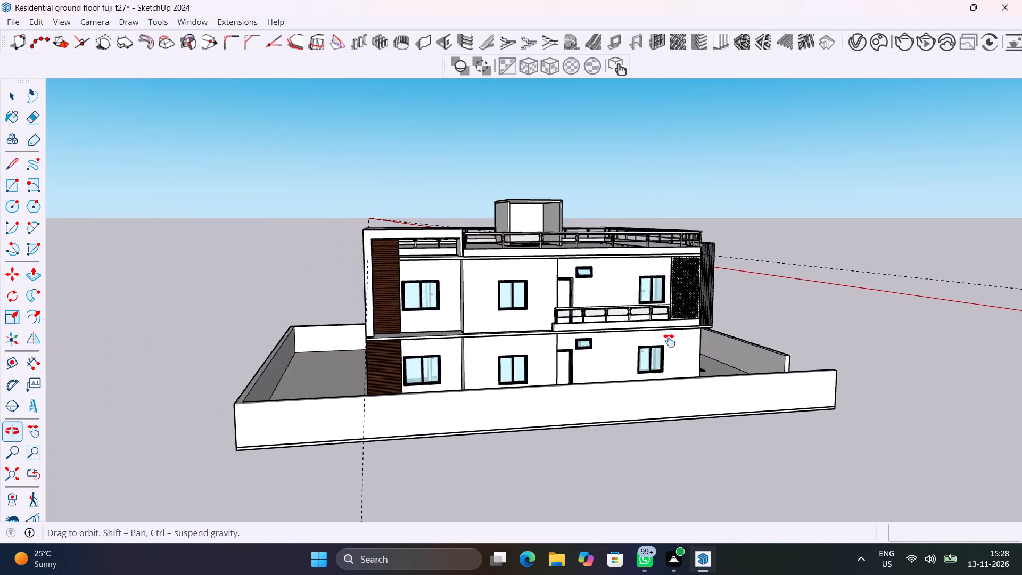
{"action": "middle_click_drag", "start_coordinate": [669, 341], "coordinate": [787, 350]}
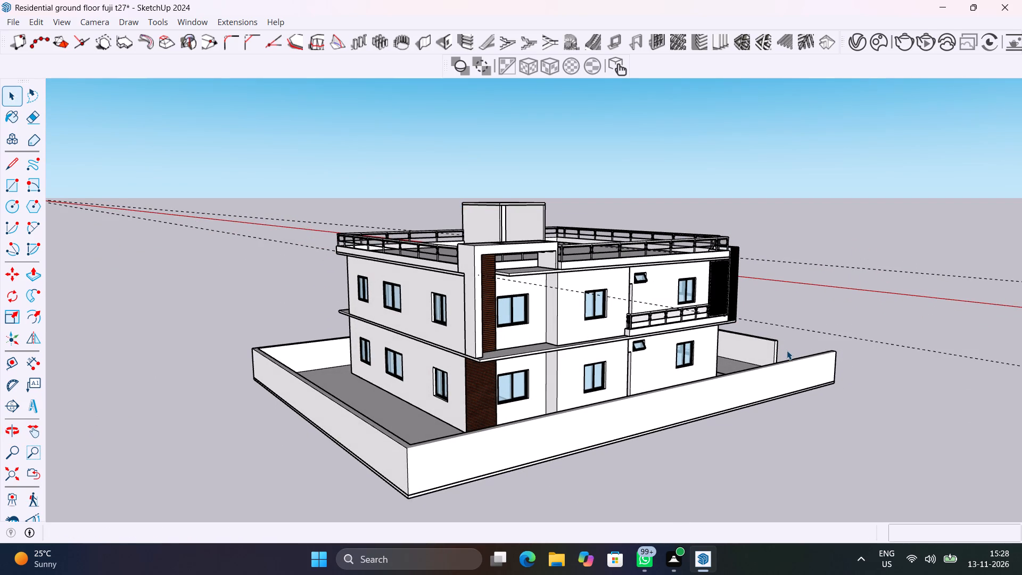
{"action": "scroll", "coordinate": [787, 350], "scroll_direction": "down", "scroll_amount": 1}
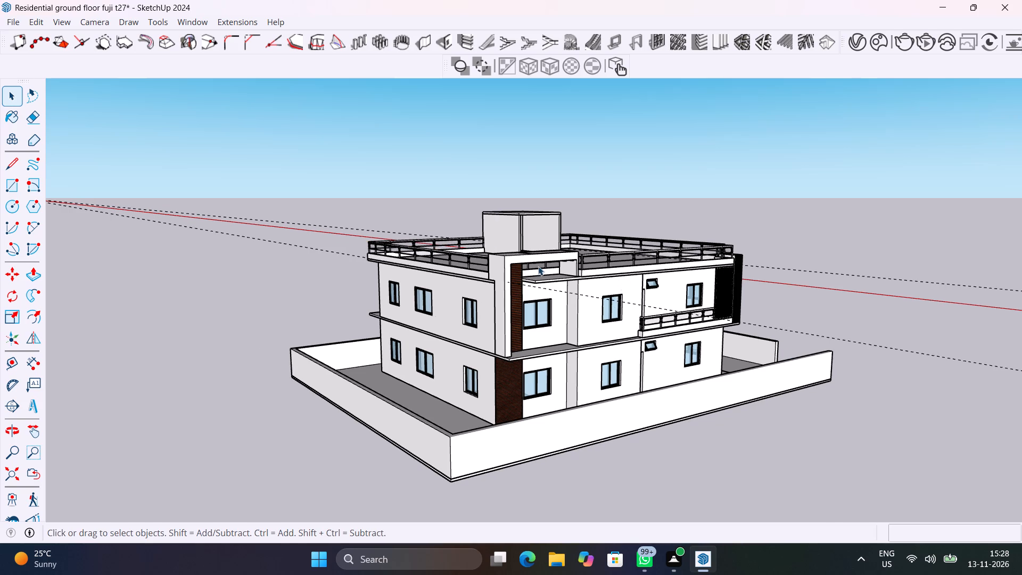
{"action": "scroll", "coordinate": [538, 266], "scroll_direction": "up", "scroll_amount": 12}
{"action": "middle_click_drag", "start_coordinate": [538, 266], "coordinate": [573, 371]}
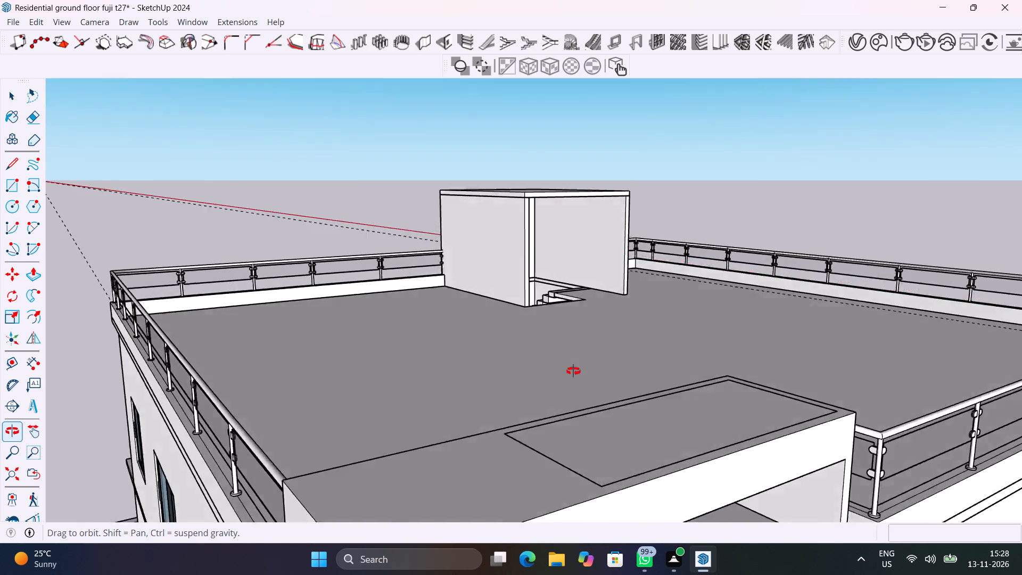
{"action": "middle_click_drag", "start_coordinate": [573, 371], "coordinate": [548, 339]}
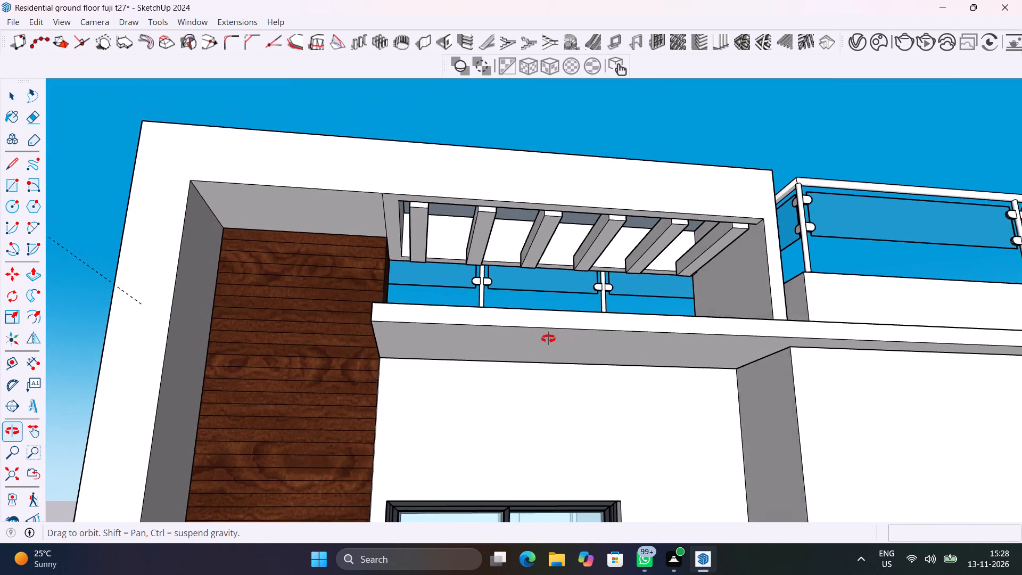
{"action": "middle_click_drag", "start_coordinate": [548, 339], "coordinate": [547, 339]}
{"action": "scroll", "coordinate": [429, 260], "scroll_direction": "up", "scroll_amount": 3}
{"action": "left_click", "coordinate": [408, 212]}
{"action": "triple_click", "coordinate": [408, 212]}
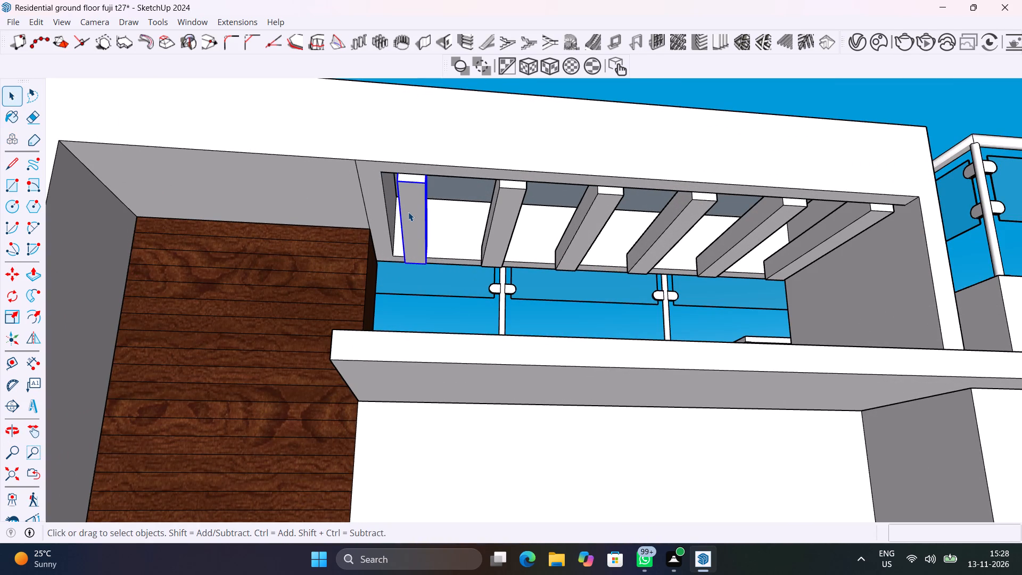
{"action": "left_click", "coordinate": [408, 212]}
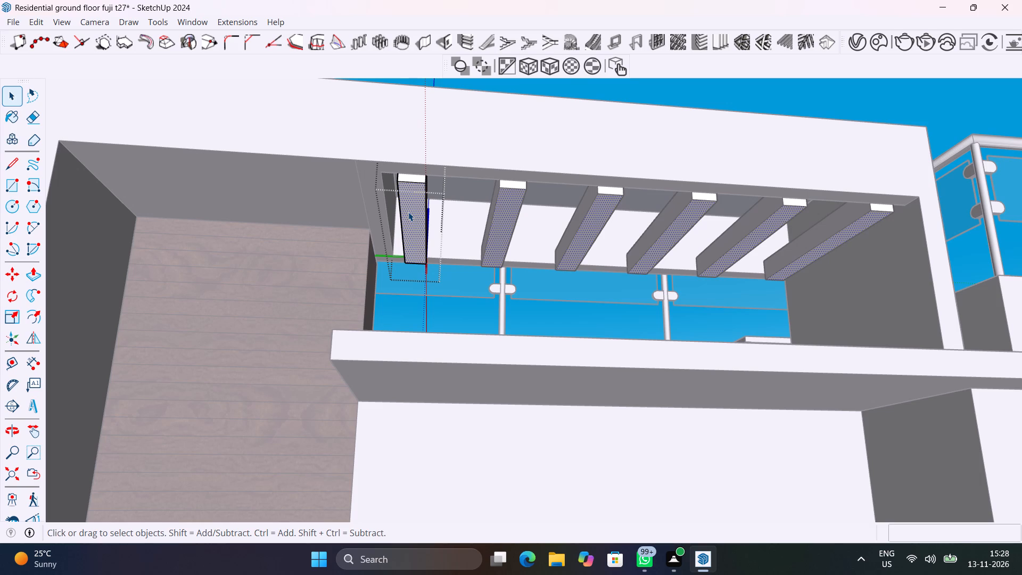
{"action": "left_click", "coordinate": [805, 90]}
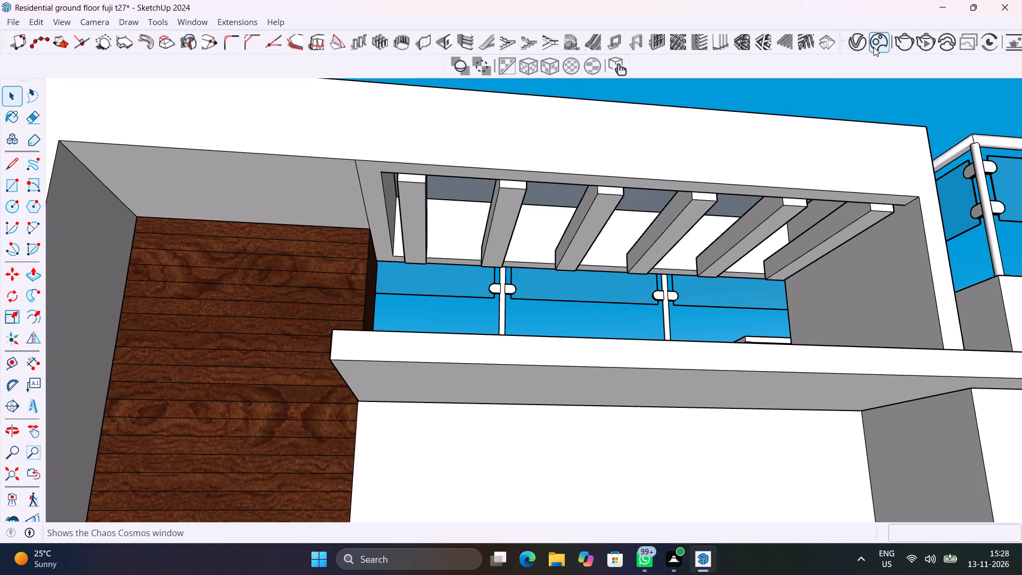
Bring up the downloaded Chaos Cosmos materials and the V-Ray Asset Editor's scene materials.
{"action": "left_click", "coordinate": [873, 47]}
{"action": "scroll", "coordinate": [175, 501], "scroll_direction": "down", "scroll_amount": 10}
{"action": "left_click", "coordinate": [860, 40]}
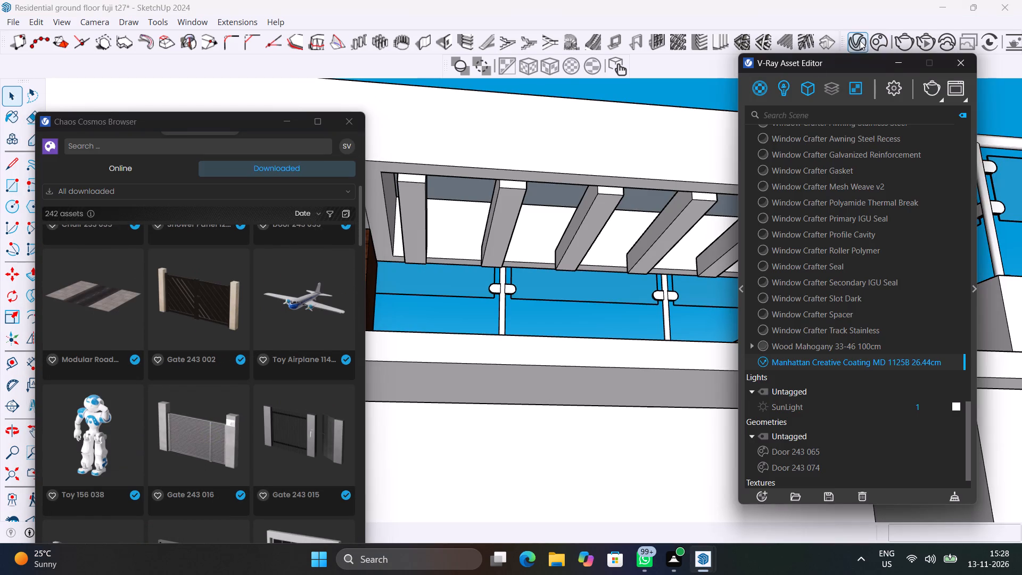
{"action": "scroll", "coordinate": [249, 449], "scroll_direction": "down", "scroll_amount": 13}
{"action": "scroll", "coordinate": [249, 449], "scroll_direction": "up", "scroll_amount": 2}
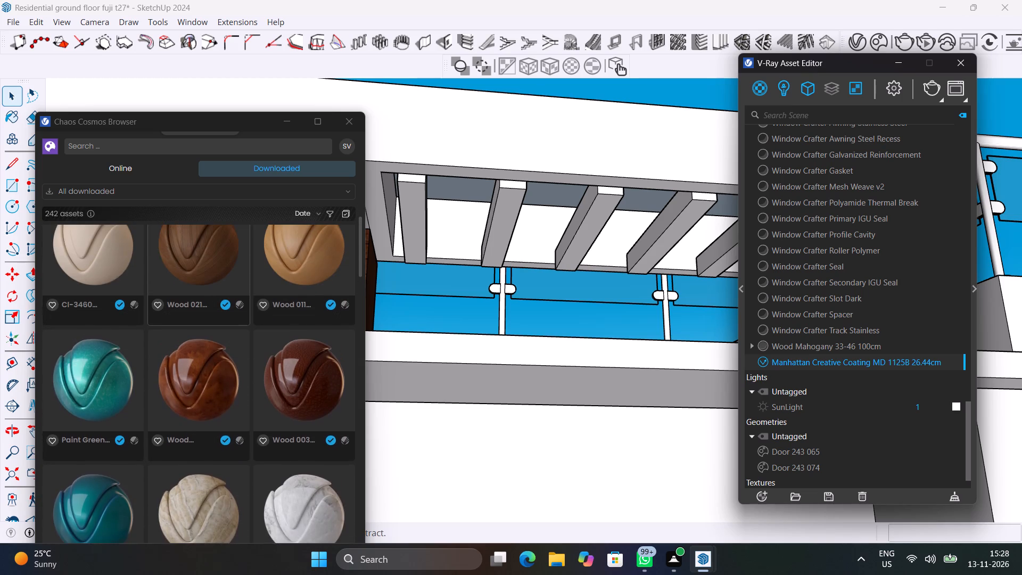
{"action": "scroll", "coordinate": [249, 449], "scroll_direction": "up", "scroll_amount": 1}
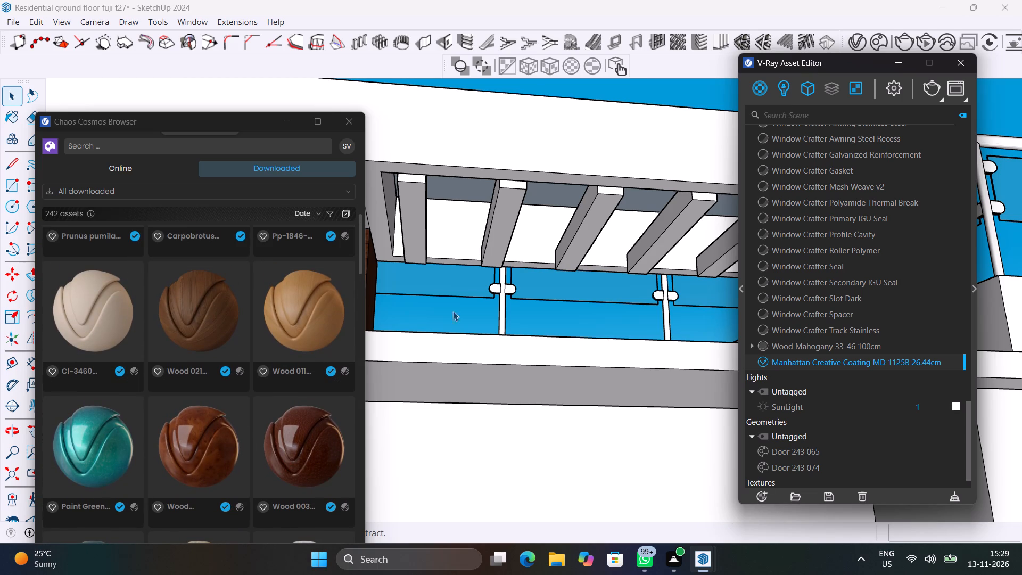
Open the first pergola beam component for editing and apply Wood Mahogany 33-46 100cm to its underside and front end face.
{"action": "left_click", "coordinate": [423, 201]}
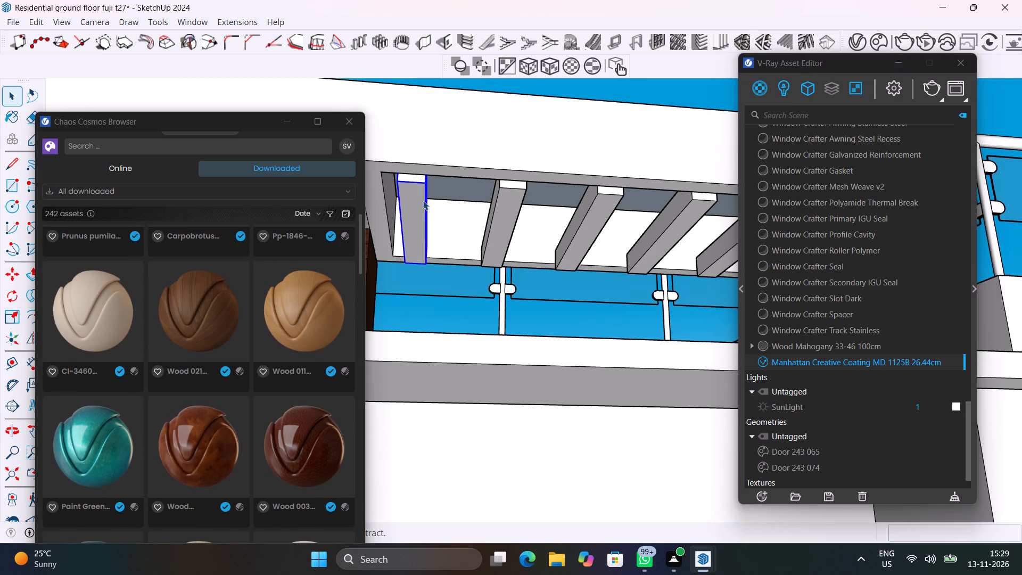
{"action": "double_click", "coordinate": [423, 201]}
{"action": "left_click", "coordinate": [423, 201]}
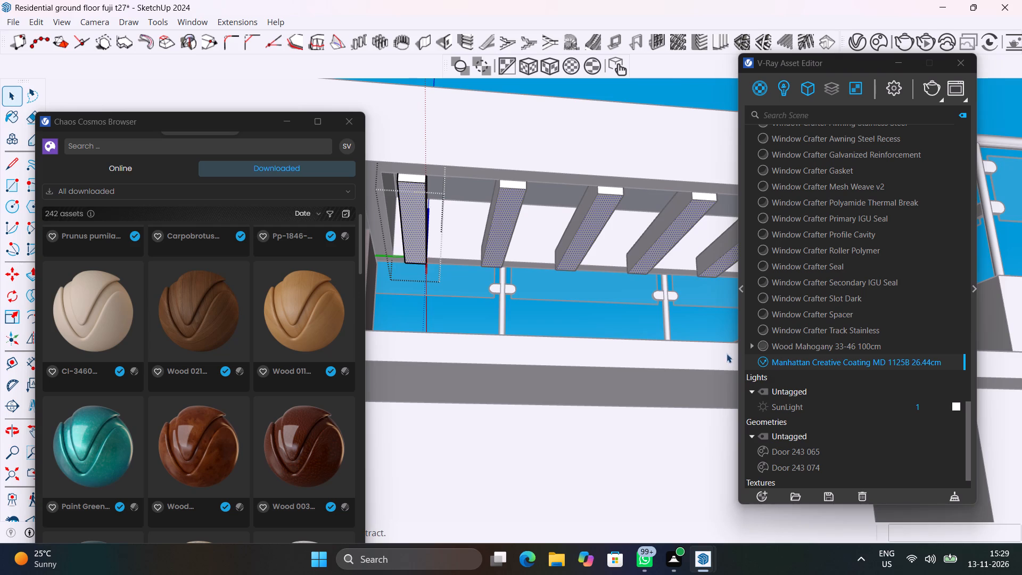
{"action": "left_click", "coordinate": [809, 347]}
{"action": "right_click", "coordinate": [809, 347]}
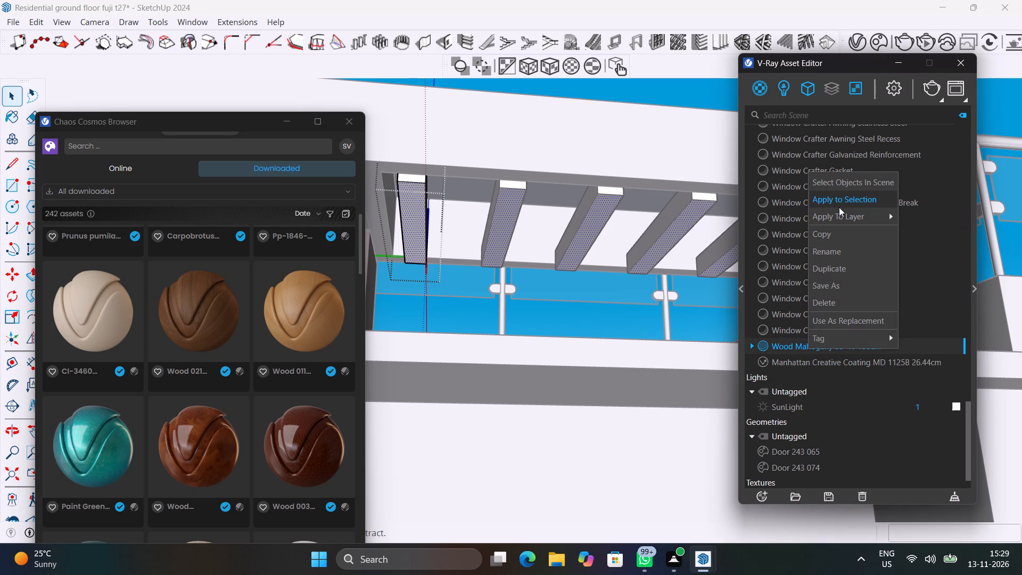
{"action": "left_click", "coordinate": [840, 203]}
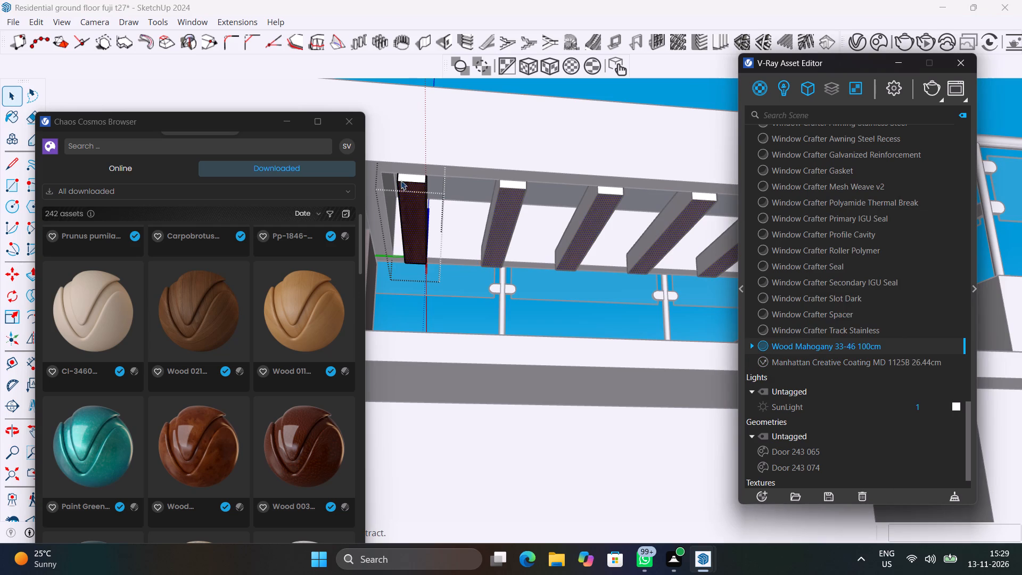
{"action": "scroll", "coordinate": [394, 176], "scroll_direction": "up", "scroll_amount": 9}
{"action": "left_click", "coordinate": [454, 191]}
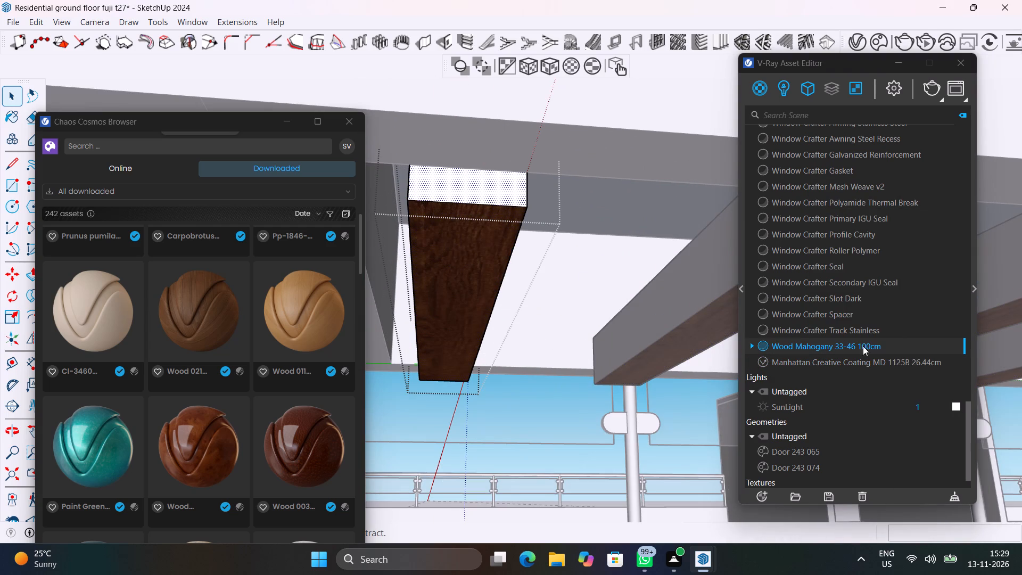
{"action": "right_click", "coordinate": [876, 346]}
{"action": "left_click", "coordinate": [922, 198]}
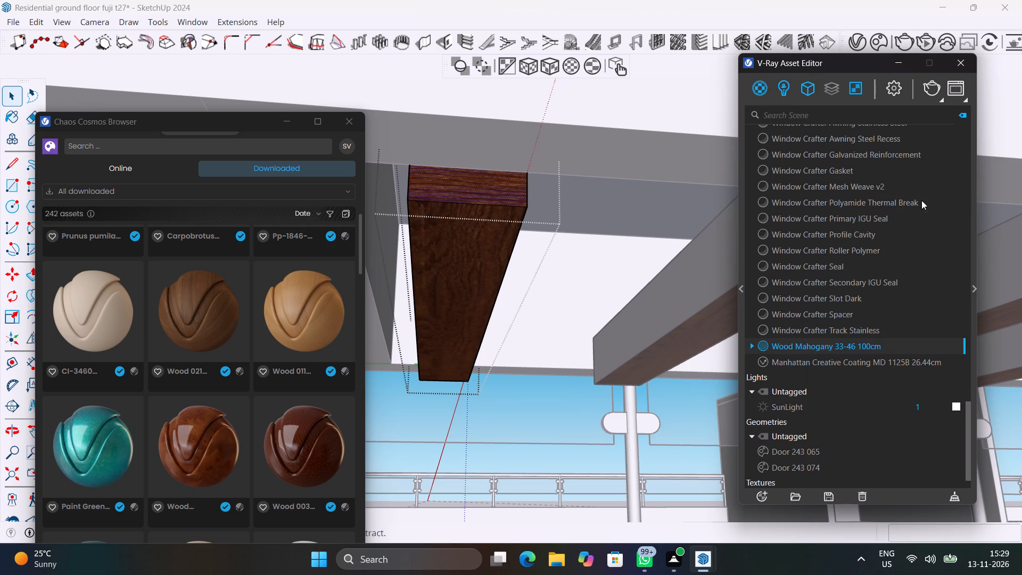
Apply Wood Mahogany 33-46 100cm to both long side faces of the pergola beam.
{"action": "middle_click_drag", "start_coordinate": [564, 313], "coordinate": [554, 472]}
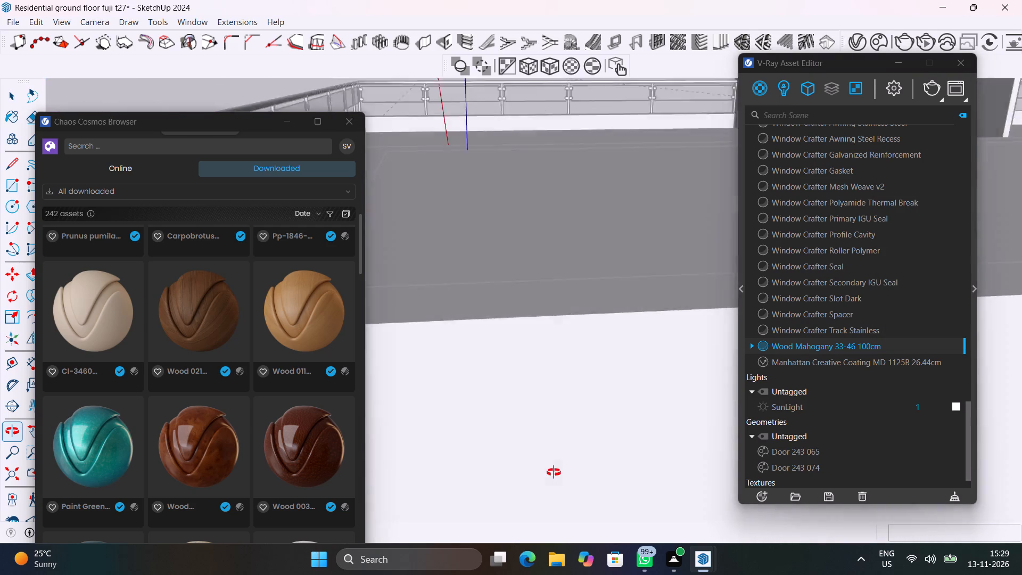
{"action": "middle_click_drag", "start_coordinate": [554, 472], "coordinate": [495, 356]}
{"action": "scroll", "coordinate": [485, 297], "scroll_direction": "up", "scroll_amount": 3}
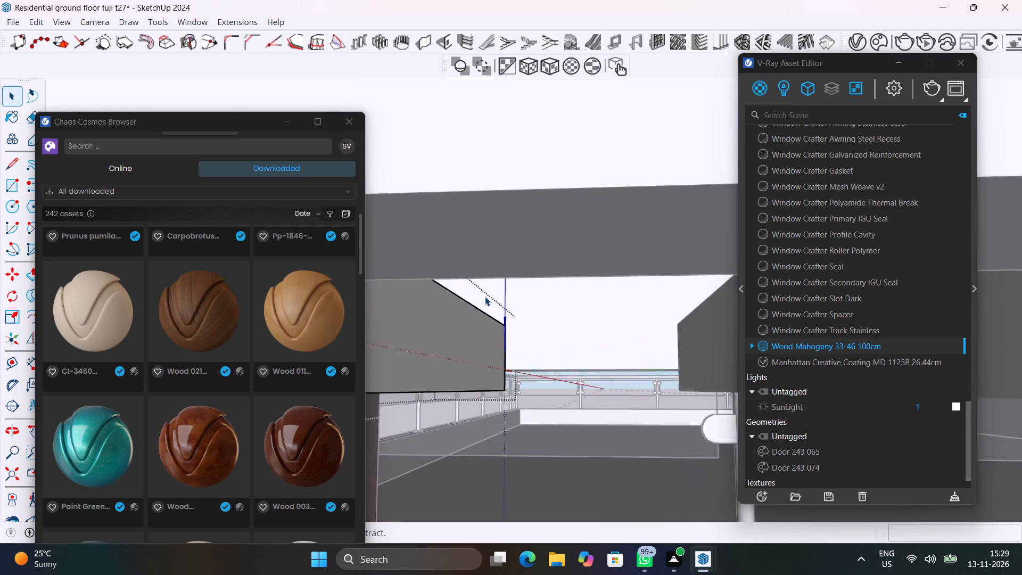
{"action": "scroll", "coordinate": [485, 297], "scroll_direction": "up", "scroll_amount": 2}
{"action": "left_click", "coordinate": [464, 375]}
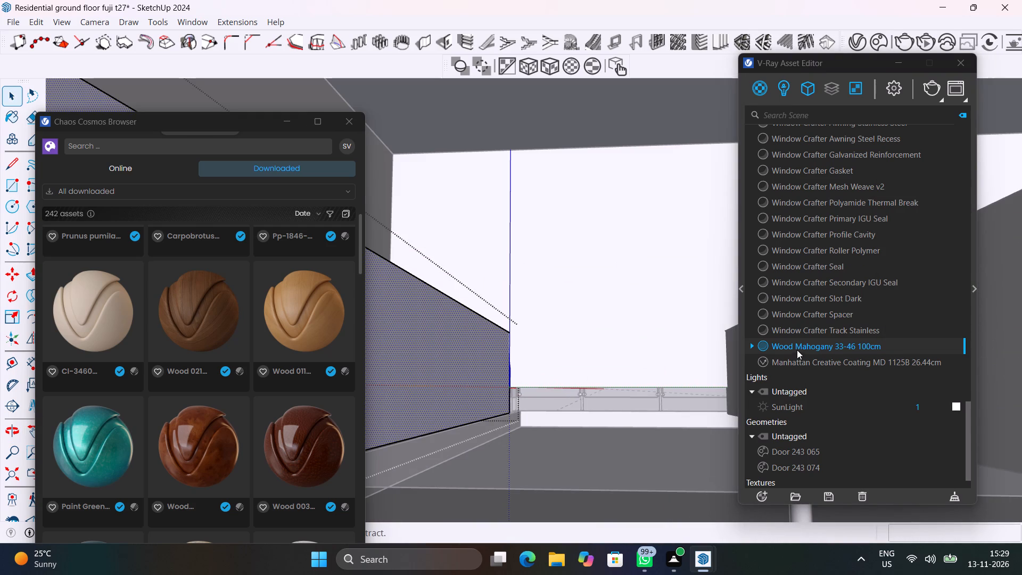
{"action": "right_click", "coordinate": [797, 350]}
{"action": "left_click", "coordinate": [819, 203]}
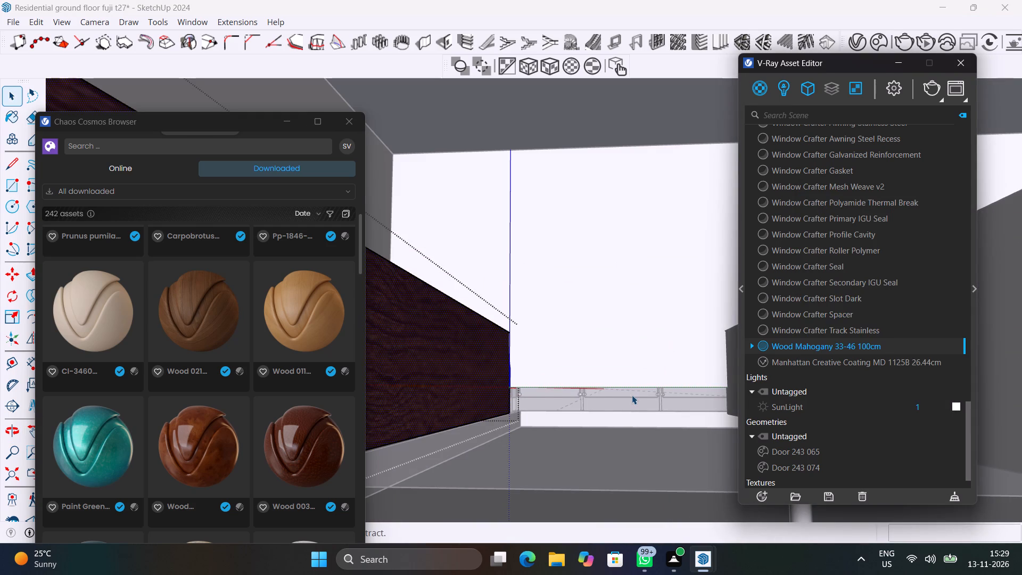
{"action": "scroll", "coordinate": [632, 395], "scroll_direction": "down", "scroll_amount": 2}
{"action": "middle_click_drag", "start_coordinate": [632, 396], "coordinate": [726, 377]}
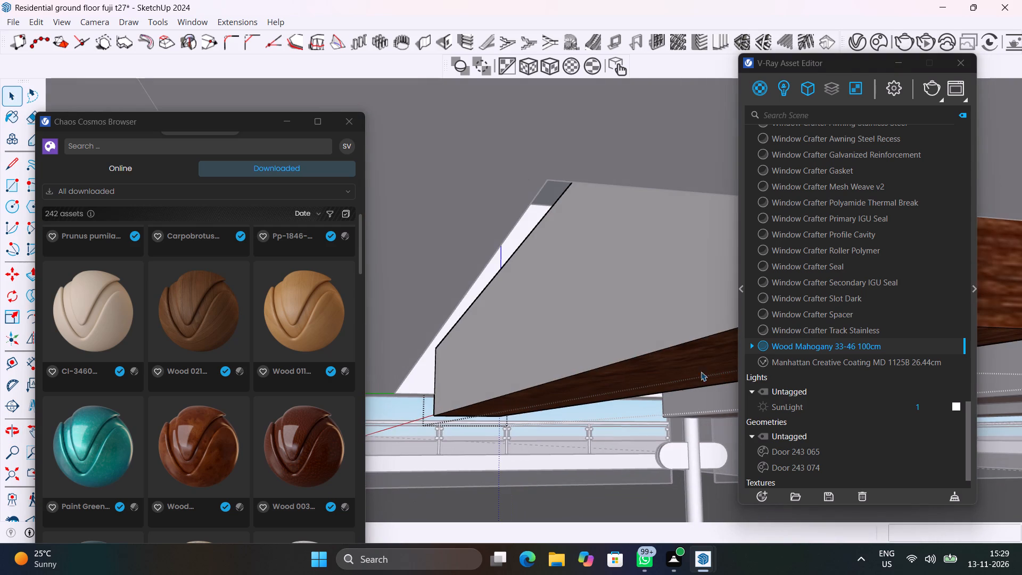
{"action": "left_click", "coordinate": [677, 315]}
{"action": "right_click", "coordinate": [800, 342]}
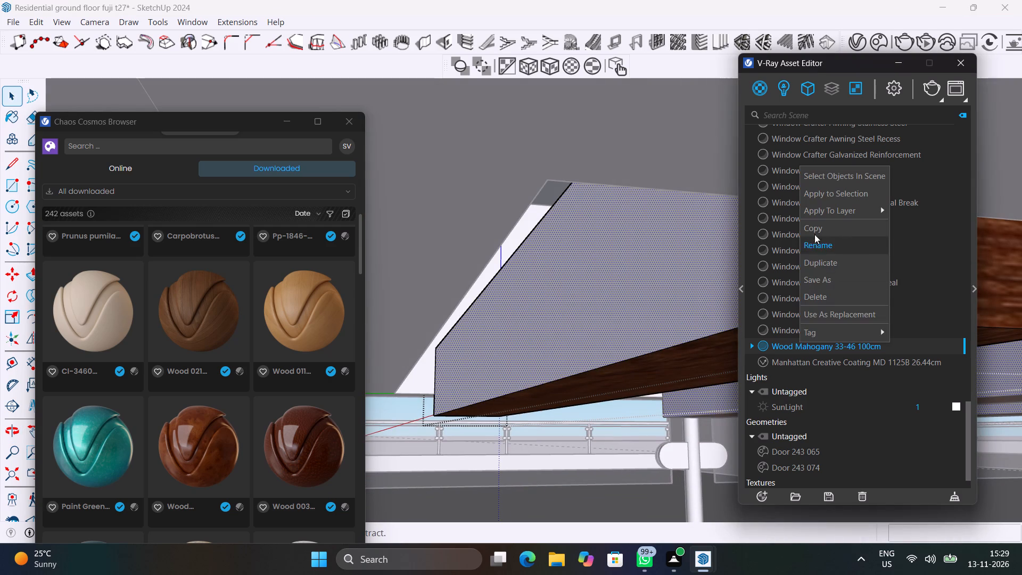
{"action": "left_click", "coordinate": [826, 194]}
Apply Wood Mahogany 33-46 100cm to the beam's remaining top face and close the component.
{"action": "scroll", "coordinate": [594, 210], "scroll_direction": "up", "scroll_amount": 4}
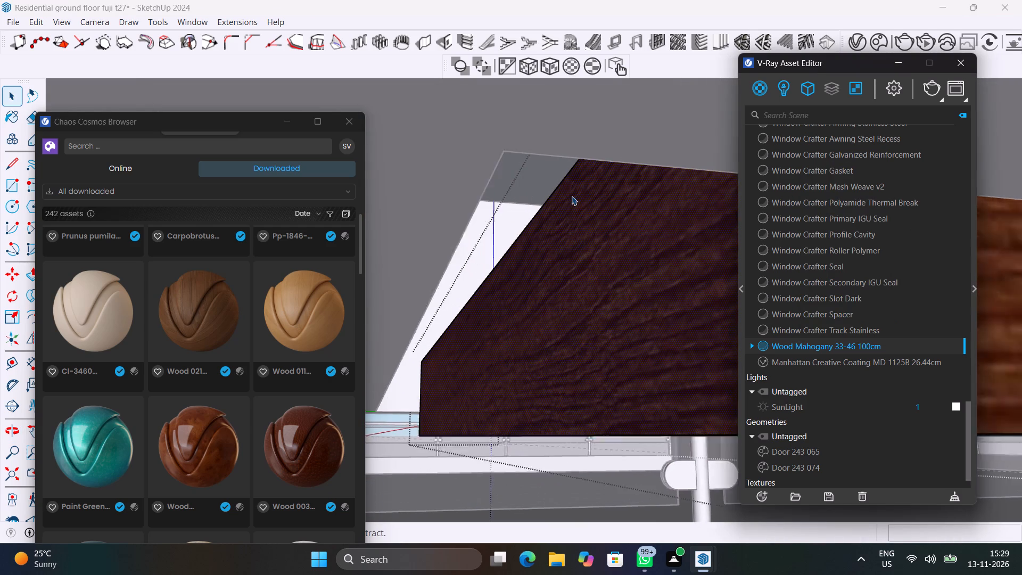
{"action": "scroll", "coordinate": [572, 196], "scroll_direction": "up", "scroll_amount": 9}
{"action": "middle_click_drag", "start_coordinate": [565, 213], "coordinate": [590, 275]}
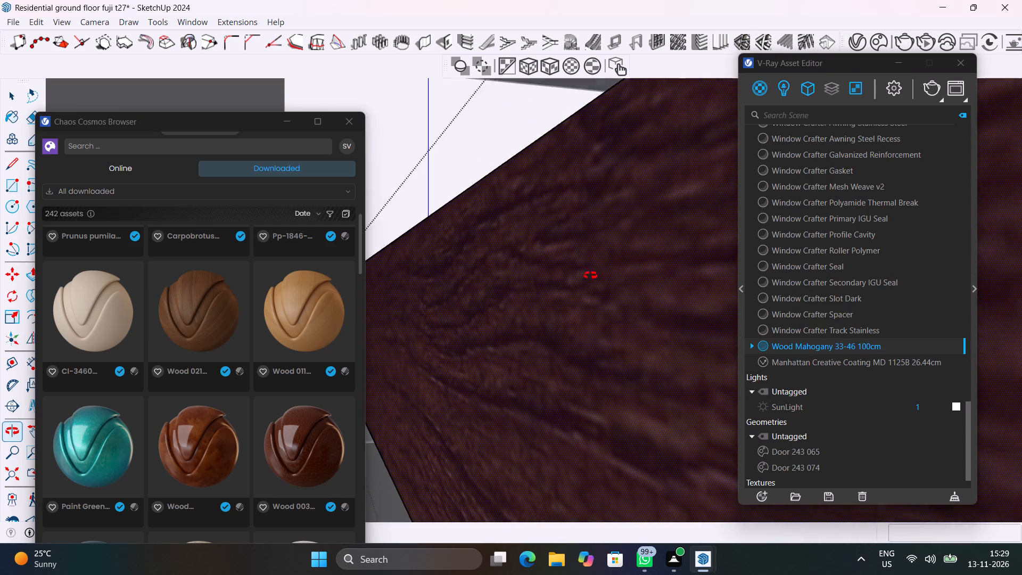
{"action": "middle_click_drag", "start_coordinate": [590, 275], "coordinate": [607, 331]}
{"action": "scroll", "coordinate": [581, 143], "scroll_direction": "up", "scroll_amount": 6}
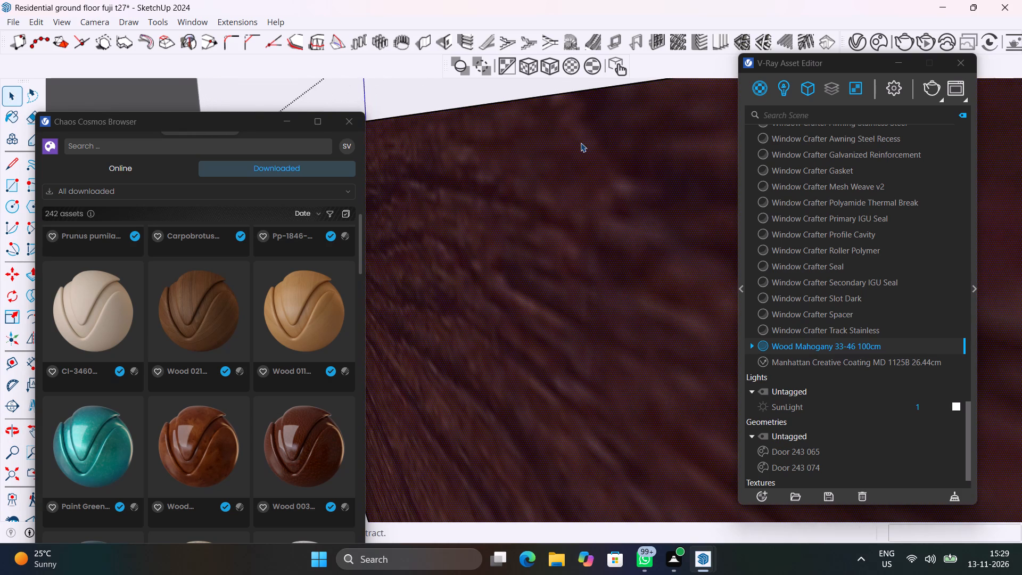
{"action": "middle_click_drag", "start_coordinate": [581, 143], "coordinate": [577, 298]}
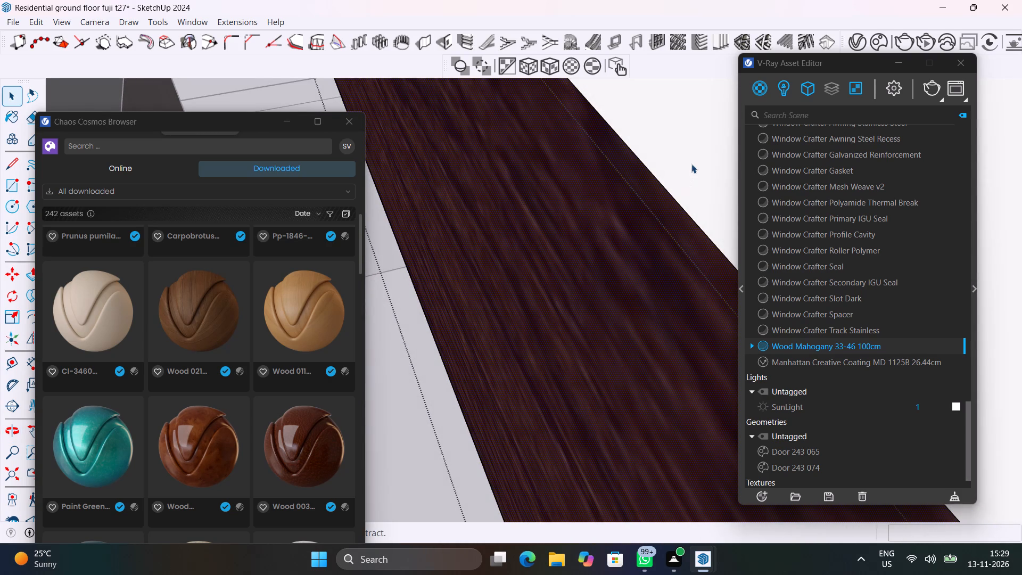
{"action": "left_click", "coordinate": [691, 164]}
{"action": "right_click", "coordinate": [819, 343]}
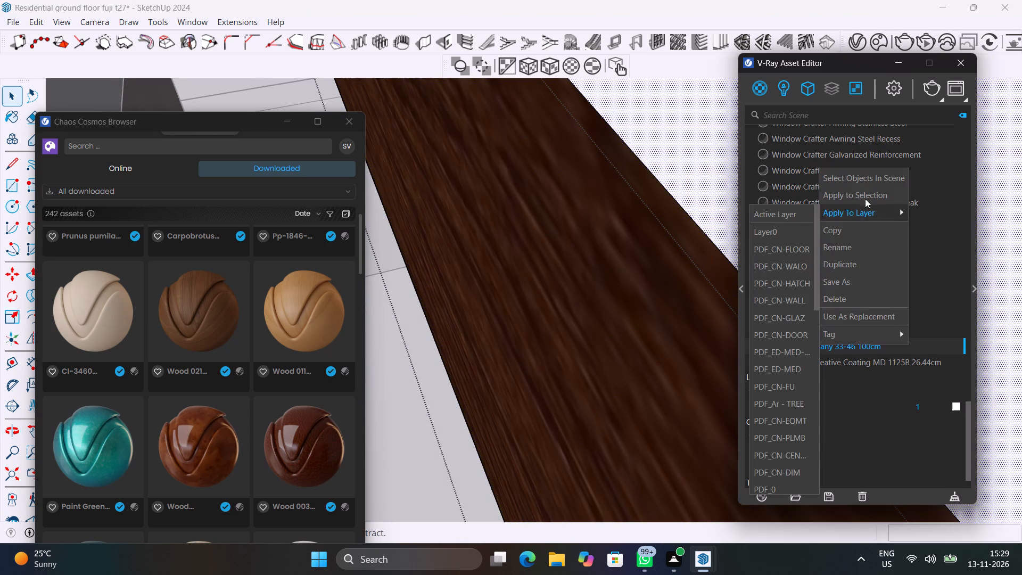
{"action": "left_click", "coordinate": [865, 198]}
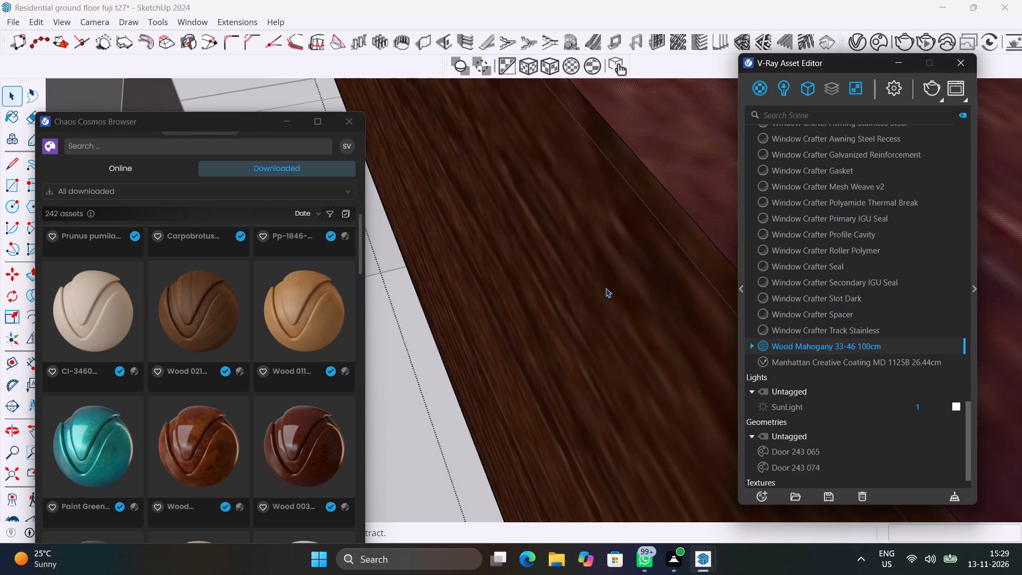
{"action": "scroll", "coordinate": [609, 282], "scroll_direction": "down", "scroll_amount": 13}
{"action": "scroll", "coordinate": [609, 282], "scroll_direction": "down", "scroll_amount": 12}
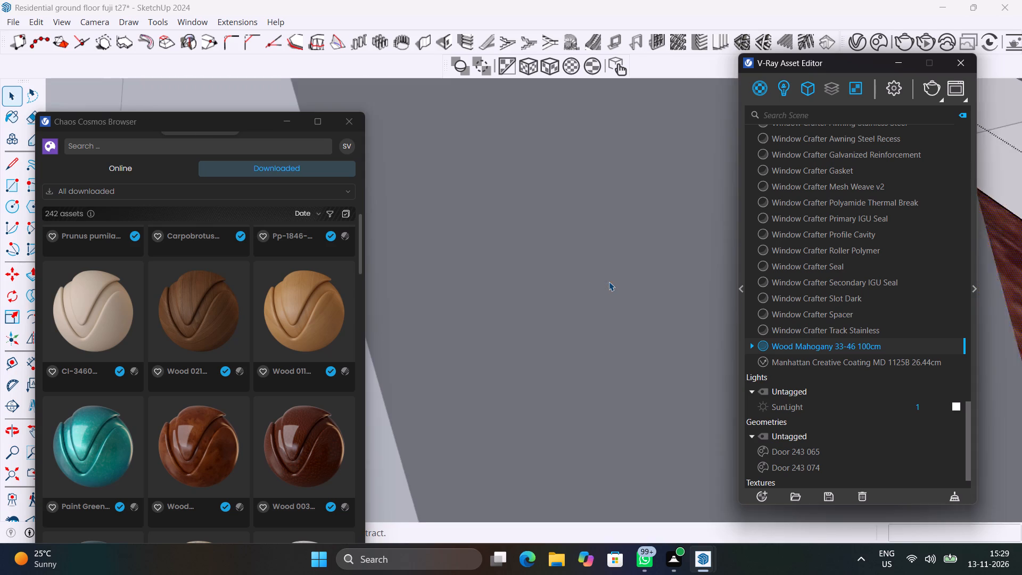
{"action": "scroll", "coordinate": [609, 282], "scroll_direction": "down", "scroll_amount": 2}
{"action": "left_click", "coordinate": [7, 471]}
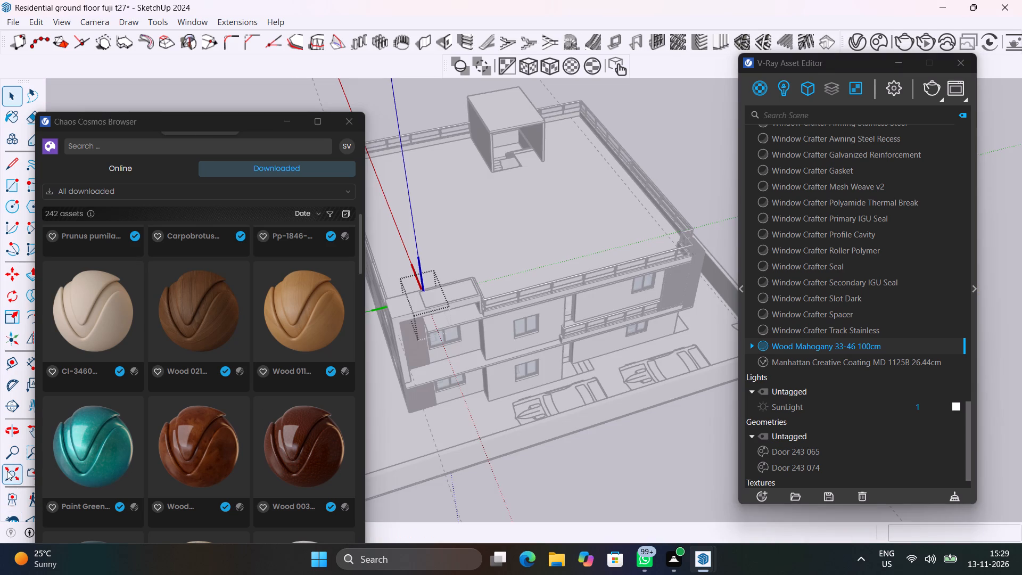
{"action": "left_click", "coordinate": [674, 141]}
Examine the pergola beams and the surrounding front facade from below and from a distance.
{"action": "middle_click_drag", "start_coordinate": [416, 418], "coordinate": [408, 415]}
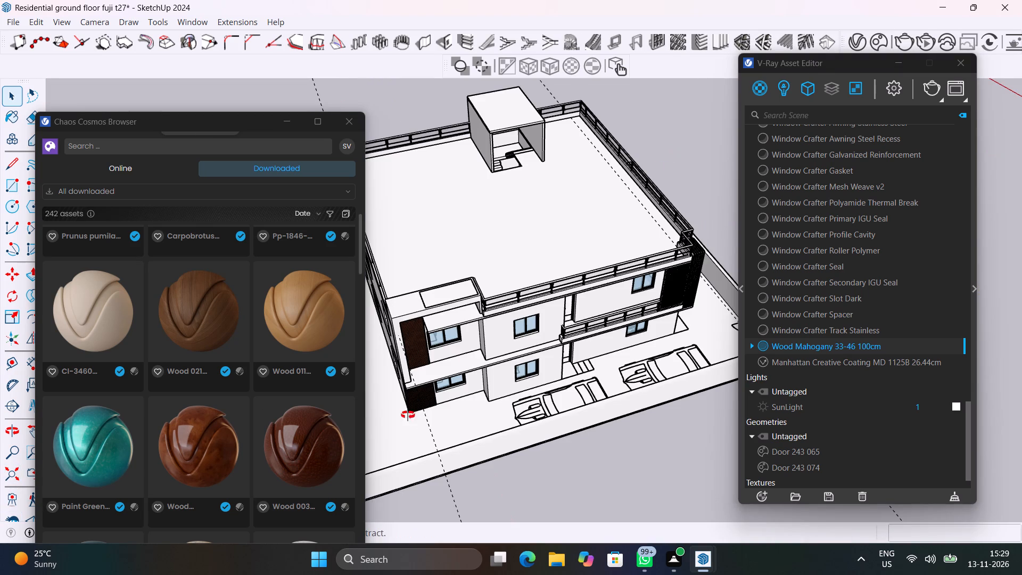
{"action": "middle_click_drag", "start_coordinate": [408, 415], "coordinate": [395, 254]}
{"action": "scroll", "coordinate": [486, 170], "scroll_direction": "up", "scroll_amount": 7}
{"action": "middle_click_drag", "start_coordinate": [503, 264], "coordinate": [543, 289], "text": "shift"}
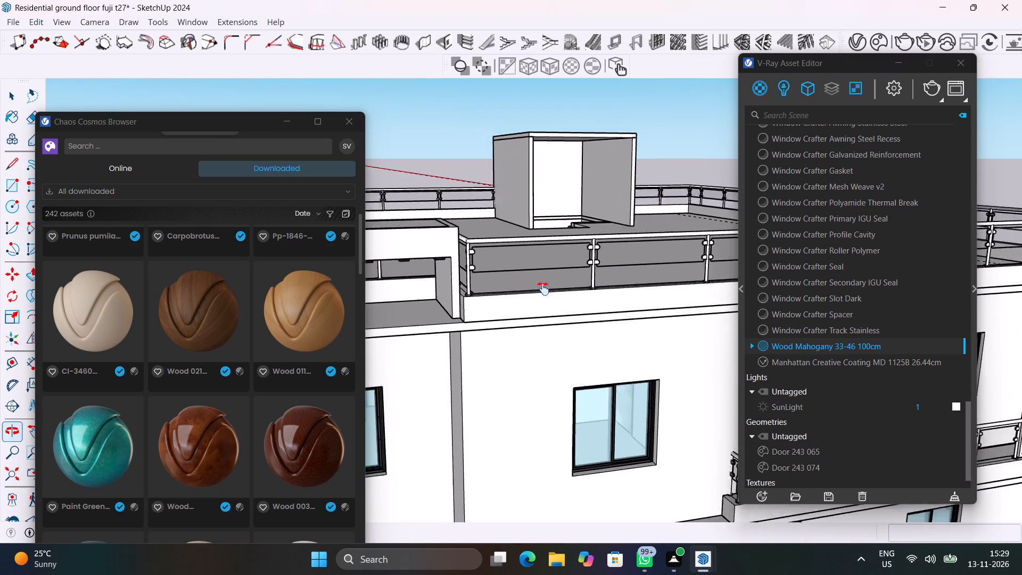
{"action": "middle_click_drag", "start_coordinate": [543, 289], "coordinate": [679, 154], "text": "shift"}
{"action": "scroll", "coordinate": [631, 217], "scroll_direction": "down", "scroll_amount": 3}
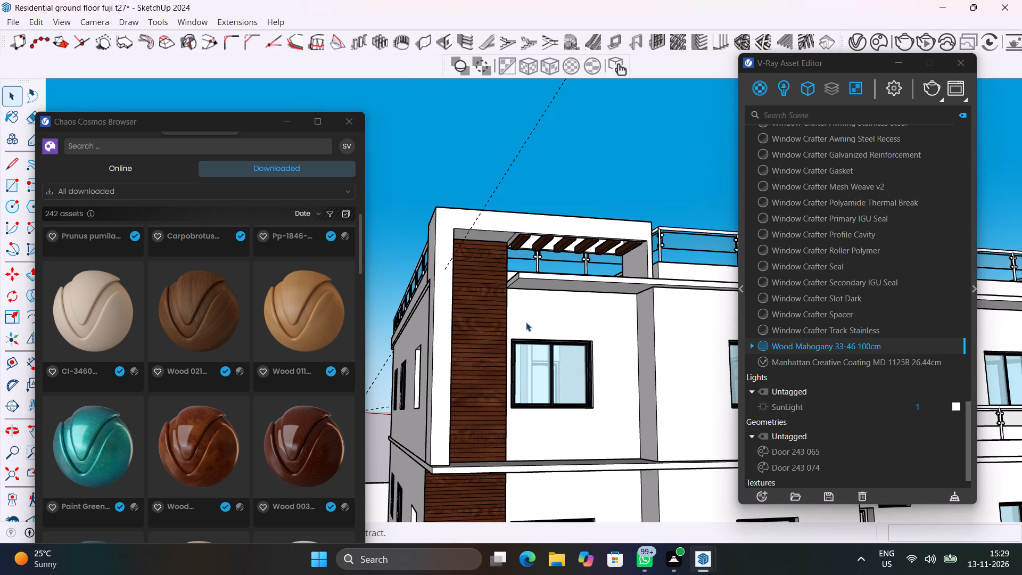
{"action": "middle_click_drag", "start_coordinate": [522, 323], "coordinate": [495, 293]}
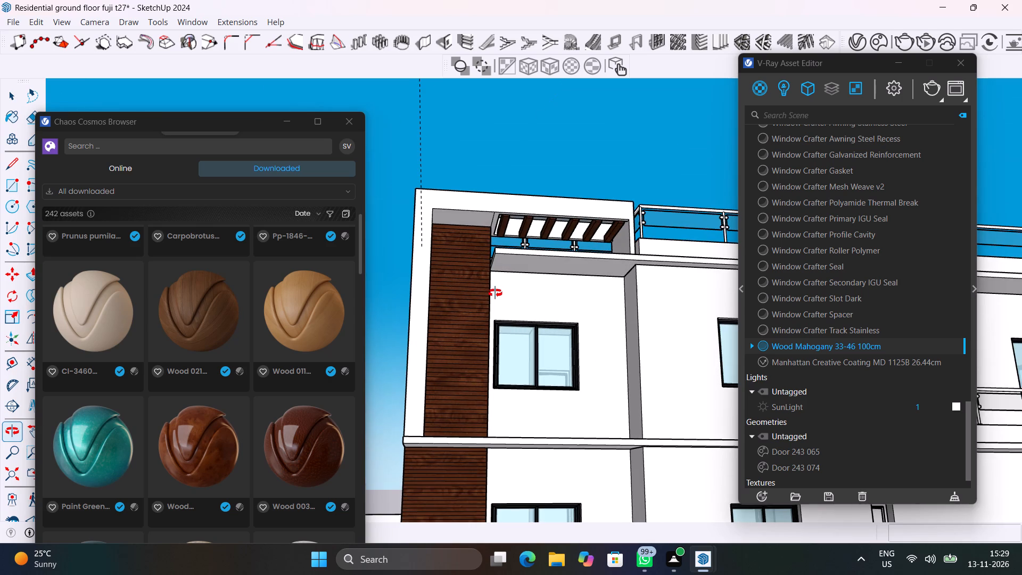
{"action": "middle_click_drag", "start_coordinate": [495, 293], "coordinate": [450, 286]}
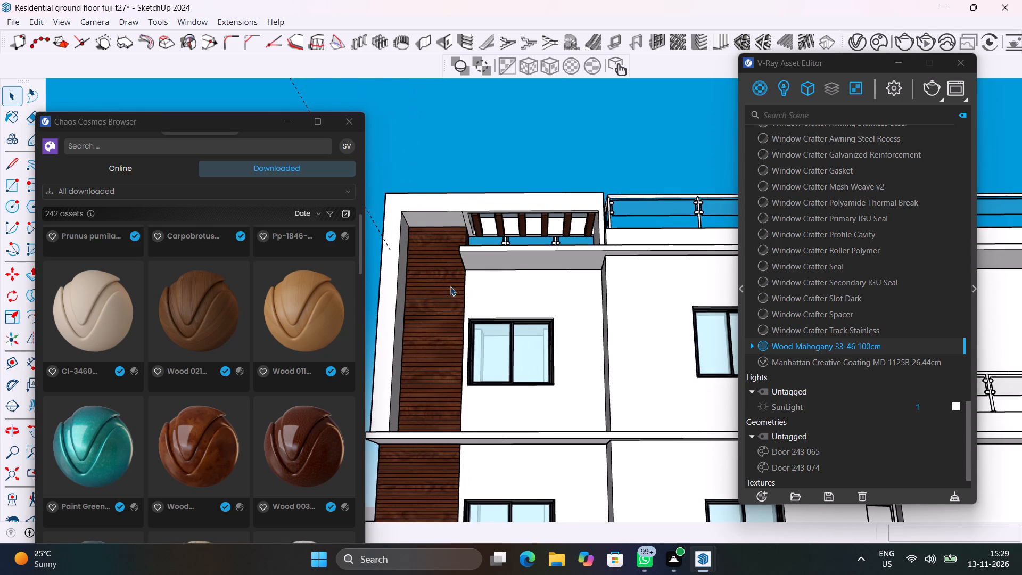
{"action": "scroll", "coordinate": [461, 293], "scroll_direction": "down", "scroll_amount": 4}
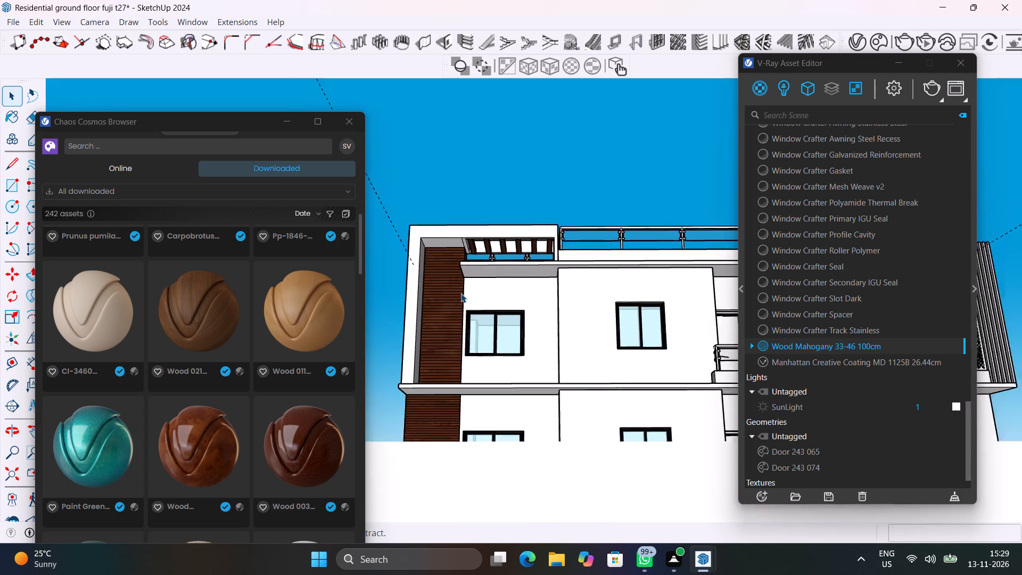
{"action": "scroll", "coordinate": [461, 293], "scroll_direction": "down", "scroll_amount": 5}
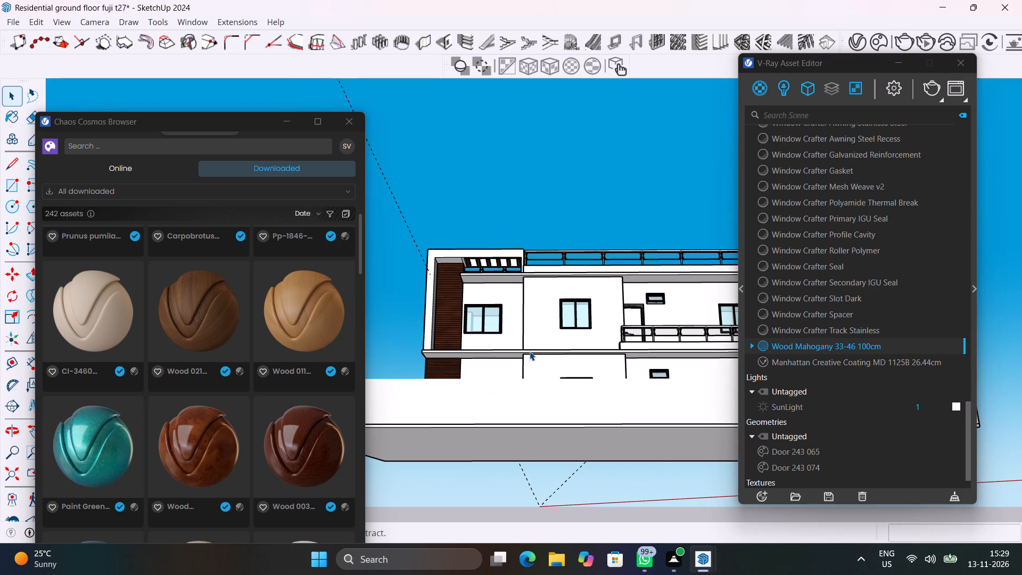
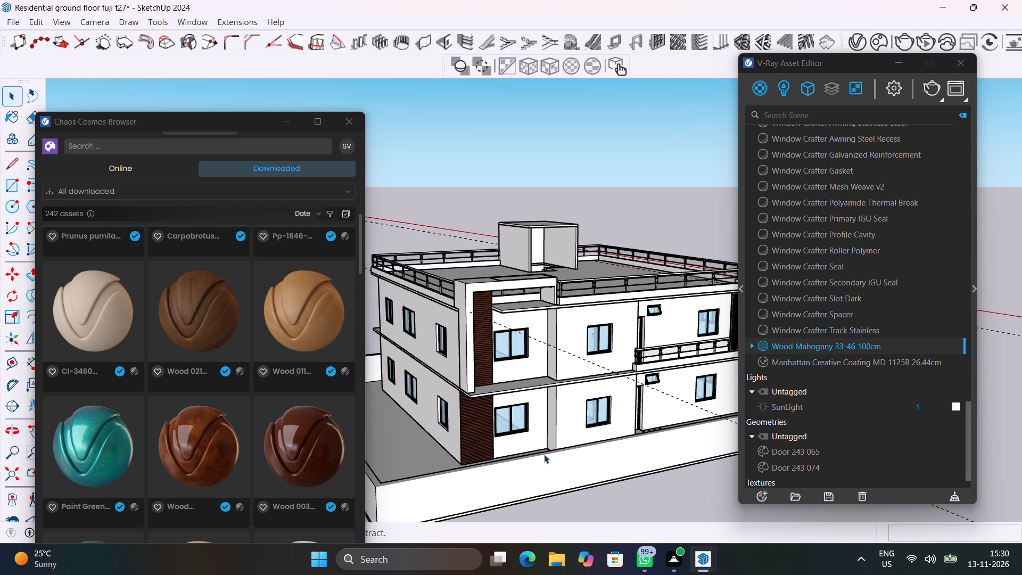
Close the Chaos Cosmos Browser and the V-Ray Asset Editor and save the model.
{"action": "left_click", "coordinate": [653, 496]}
{"action": "left_click", "coordinate": [349, 128]}
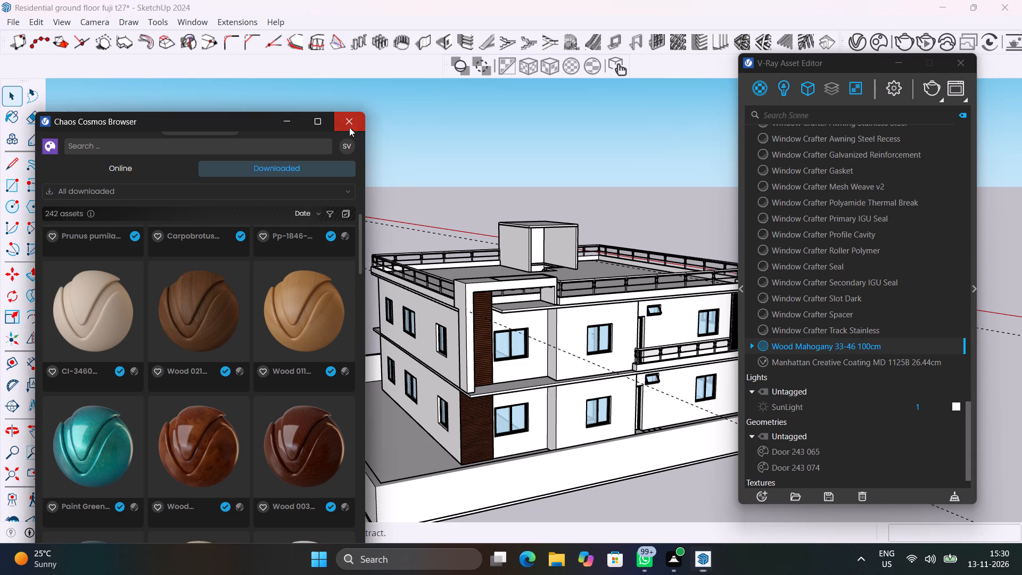
{"action": "left_click", "coordinate": [970, 63]}
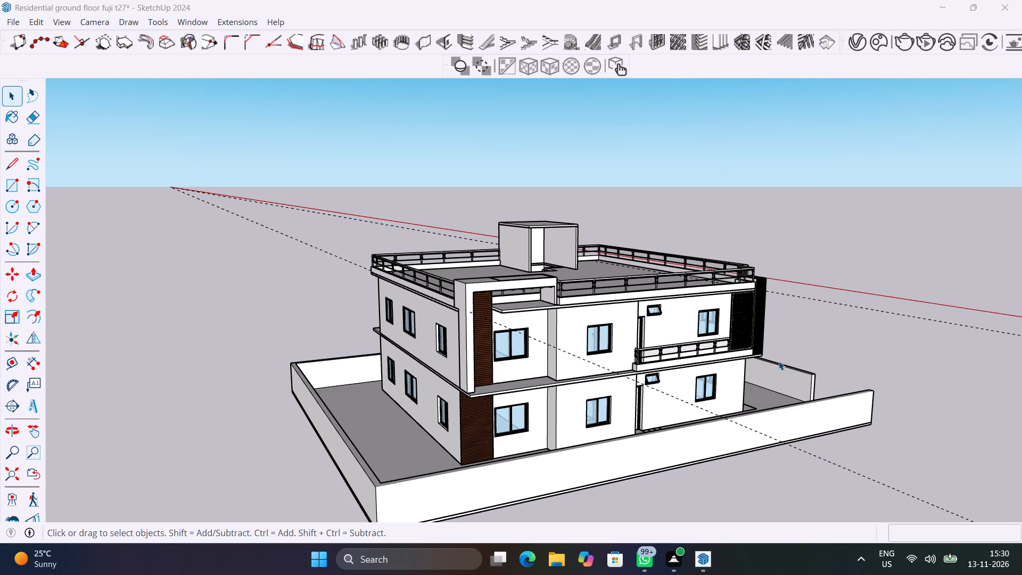
{"action": "middle_click_drag", "start_coordinate": [778, 360], "coordinate": [662, 327]}
{"action": "key", "text": "ctrl+s"}
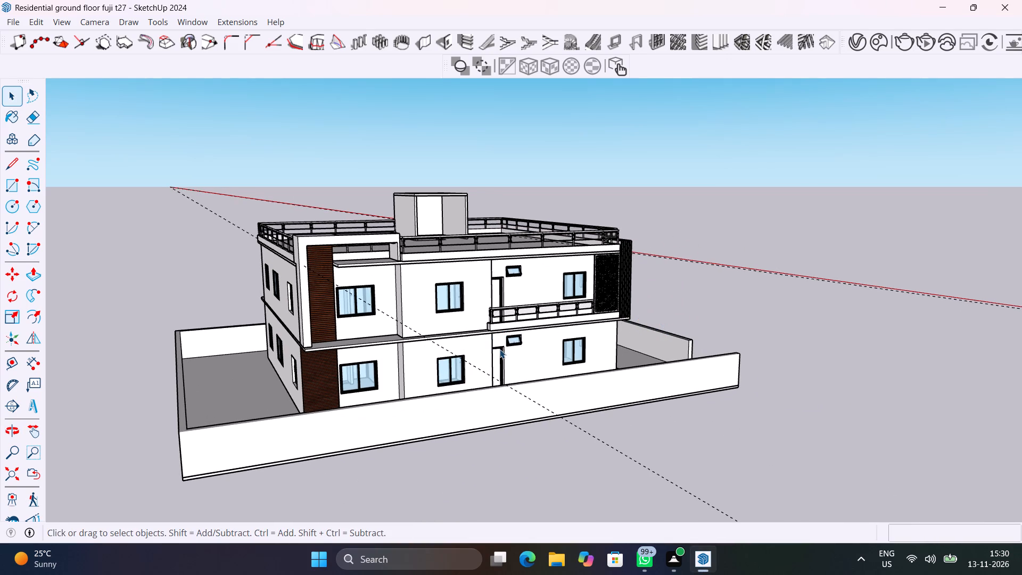
Draw a line about 77' long along the top outer edge of the front boundary wall, from corner to corner.
{"action": "middle_click_drag", "start_coordinate": [365, 300], "coordinate": [758, 262]}
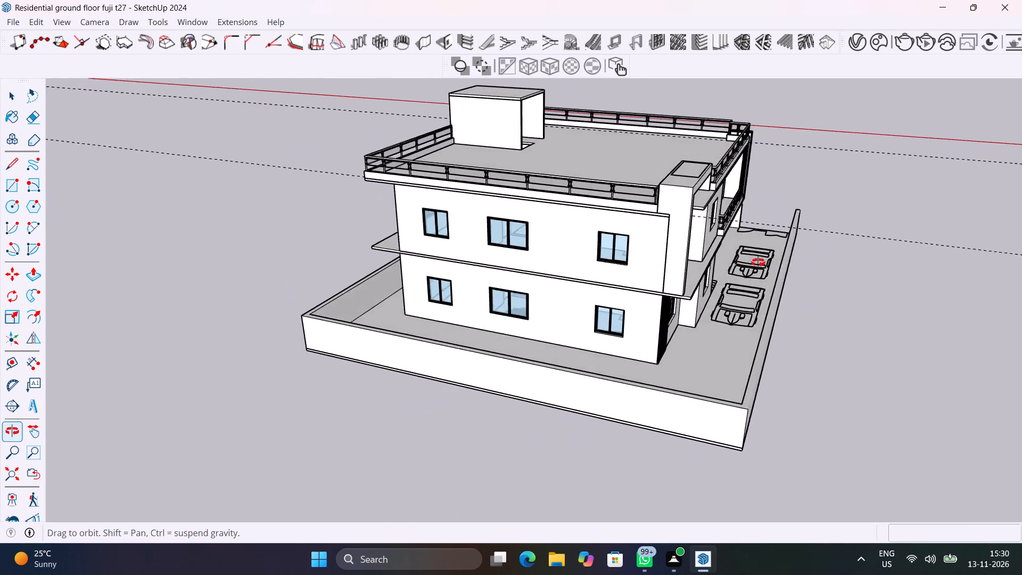
{"action": "middle_click_drag", "start_coordinate": [758, 262], "coordinate": [143, 309]}
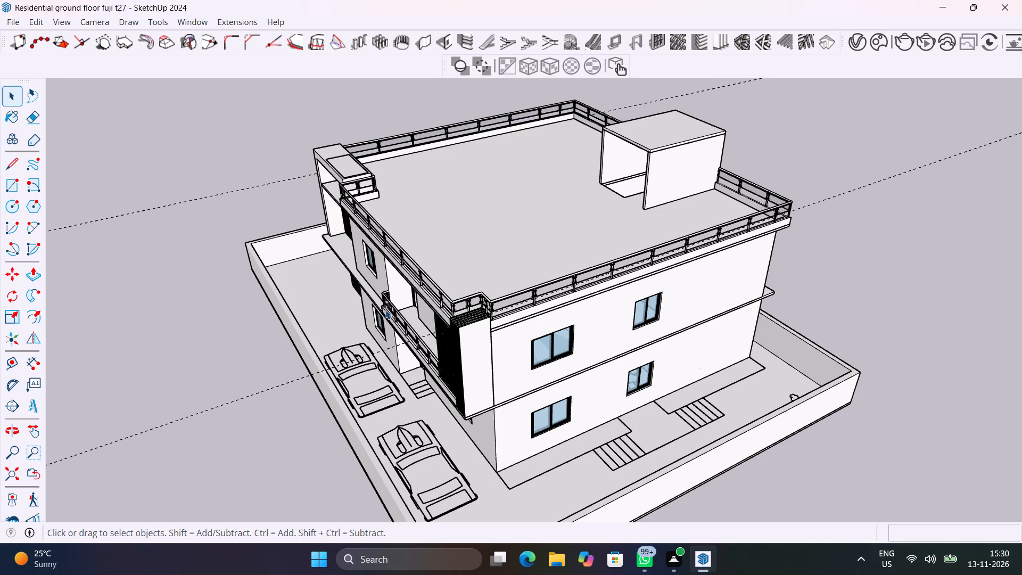
{"action": "middle_click_drag", "start_coordinate": [385, 309], "coordinate": [269, 195], "text": "shift"}
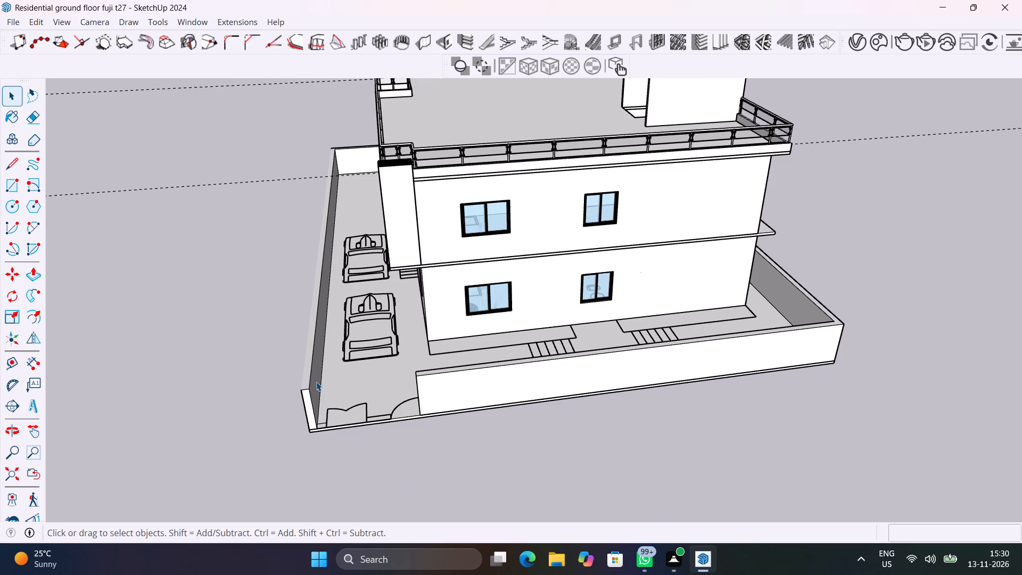
{"action": "scroll", "coordinate": [311, 379], "scroll_direction": "up", "scroll_amount": 16}
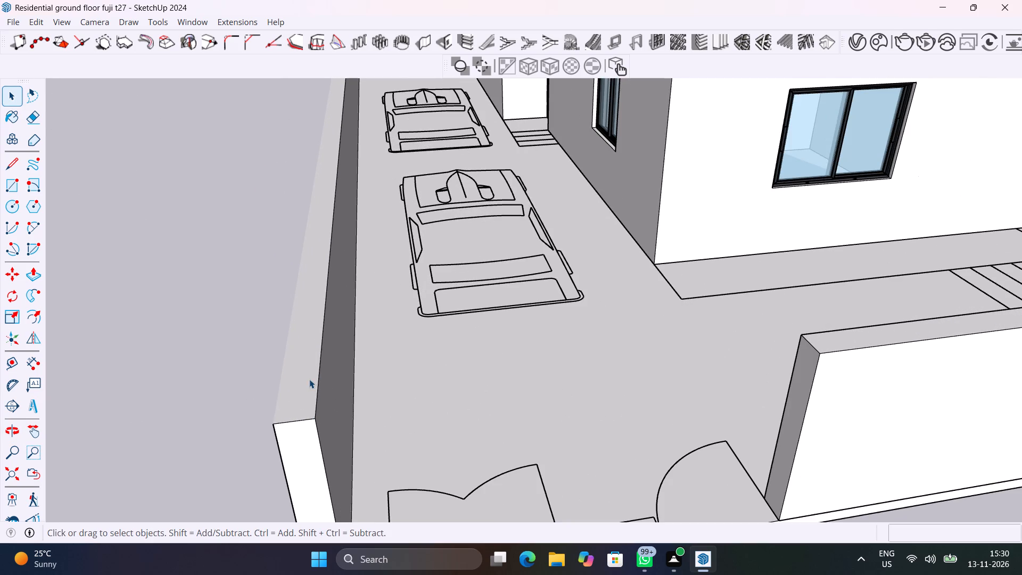
{"action": "scroll", "coordinate": [309, 379], "scroll_direction": "down", "scroll_amount": 12}
{"action": "middle_click_drag", "start_coordinate": [301, 399], "coordinate": [599, 421]}
{"action": "key", "text": "l"}
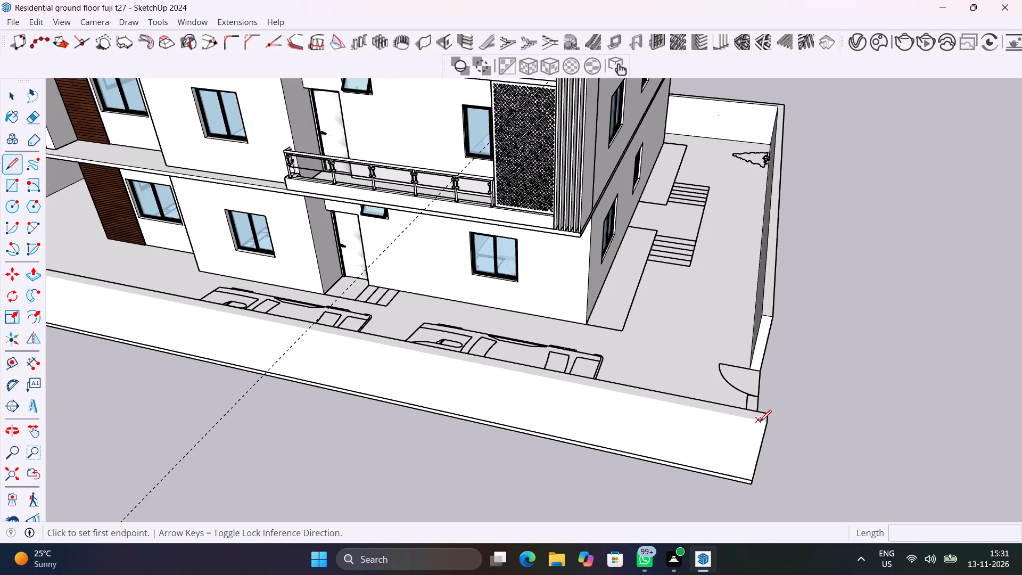
{"action": "left_click", "coordinate": [768, 422]}
{"action": "scroll", "coordinate": [764, 418], "scroll_direction": "down", "scroll_amount": 12}
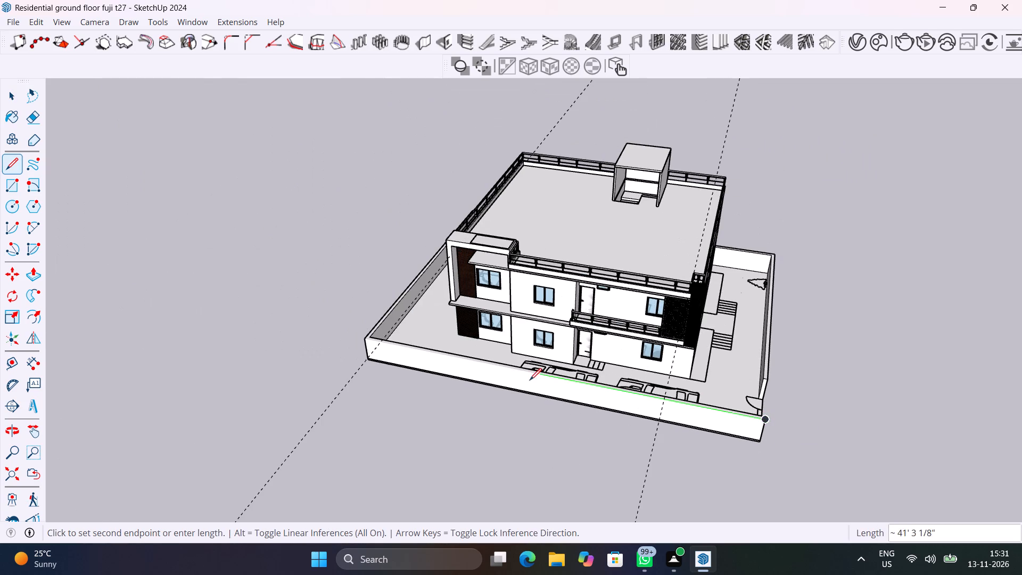
{"action": "scroll", "coordinate": [384, 332], "scroll_direction": "up", "scroll_amount": 11}
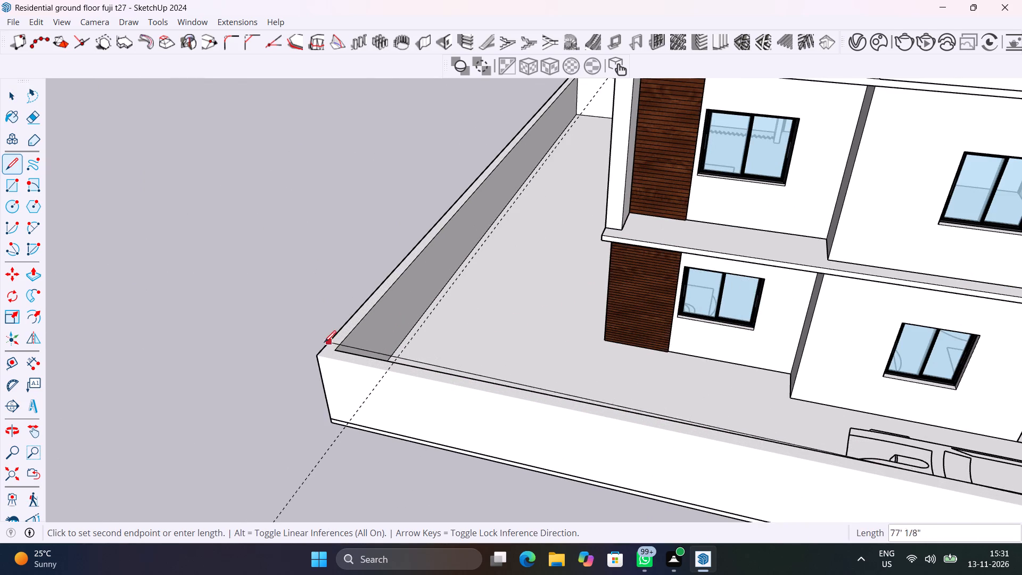
{"action": "left_click", "coordinate": [317, 355]}
{"action": "scroll", "coordinate": [317, 355], "scroll_direction": "down", "scroll_amount": 8}
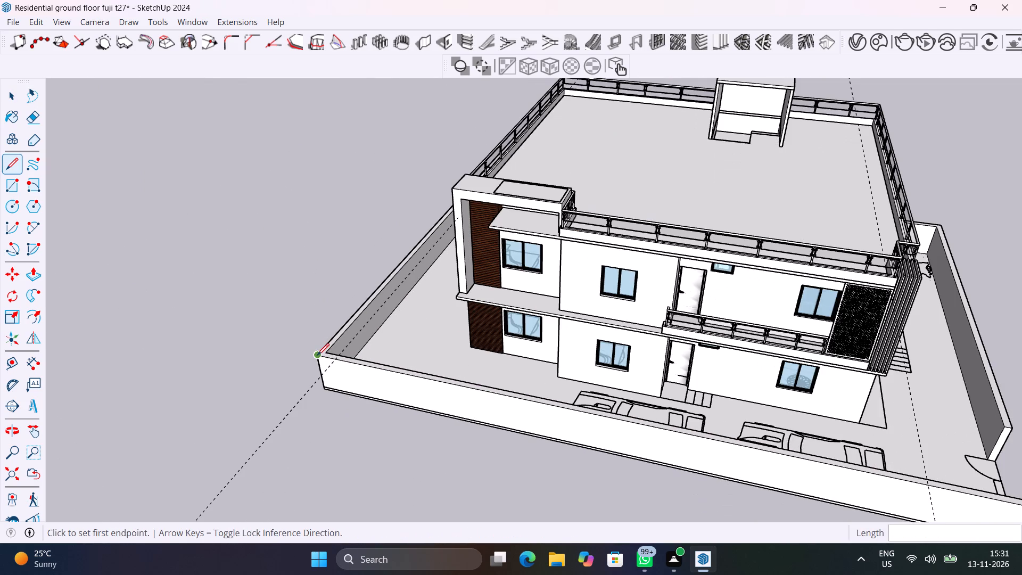
{"action": "key", "text": "space"}
Check the boundary wall's connected geometry around the plot and save the model.
{"action": "scroll", "coordinate": [440, 448], "scroll_direction": "down", "scroll_amount": 3}
{"action": "middle_click_drag", "start_coordinate": [499, 464], "coordinate": [329, 439], "text": "shift"}
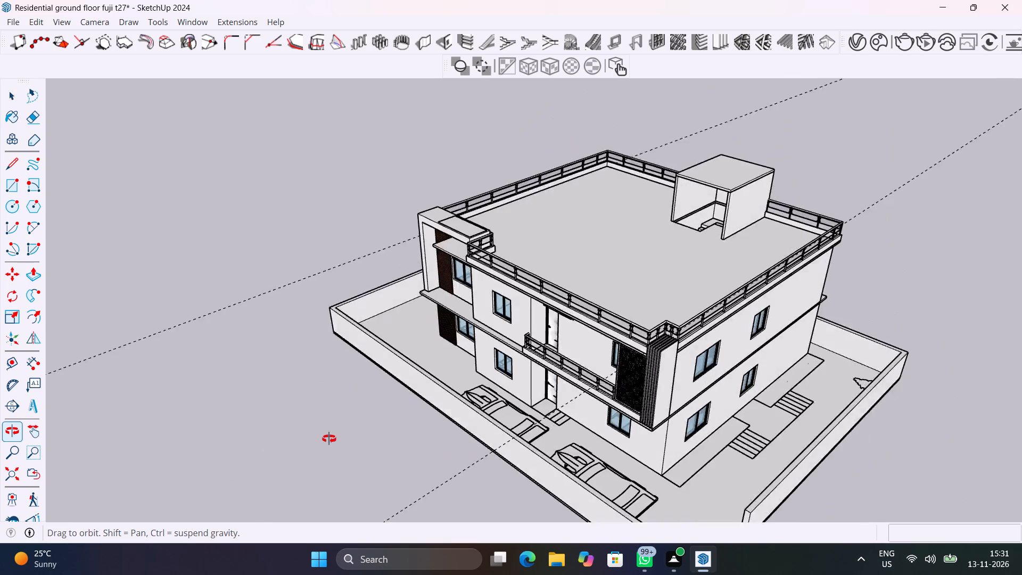
{"action": "middle_click_drag", "start_coordinate": [329, 439], "coordinate": [314, 310], "text": "shift"}
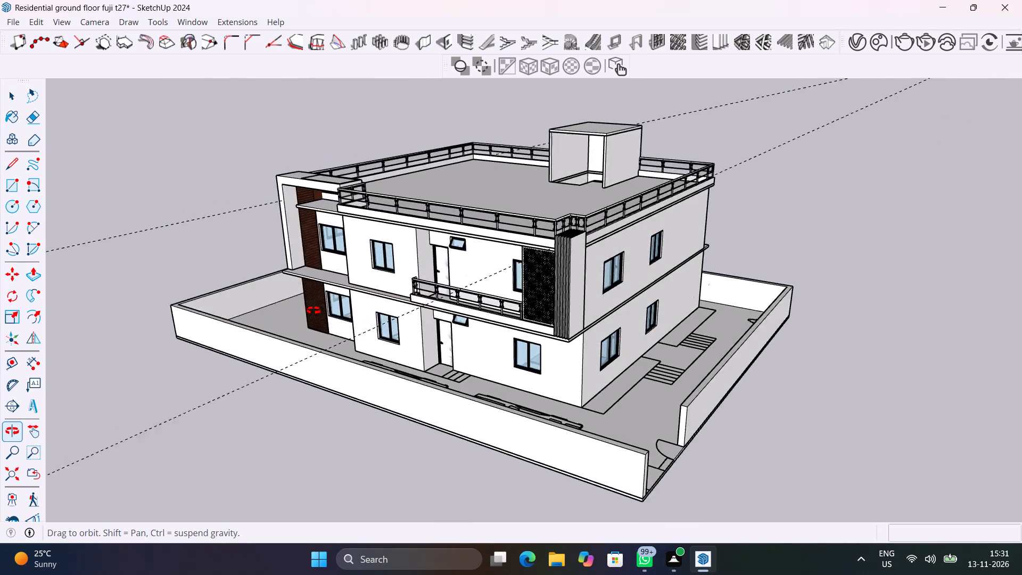
{"action": "middle_click_drag", "start_coordinate": [314, 310], "coordinate": [376, 333], "text": "shift"}
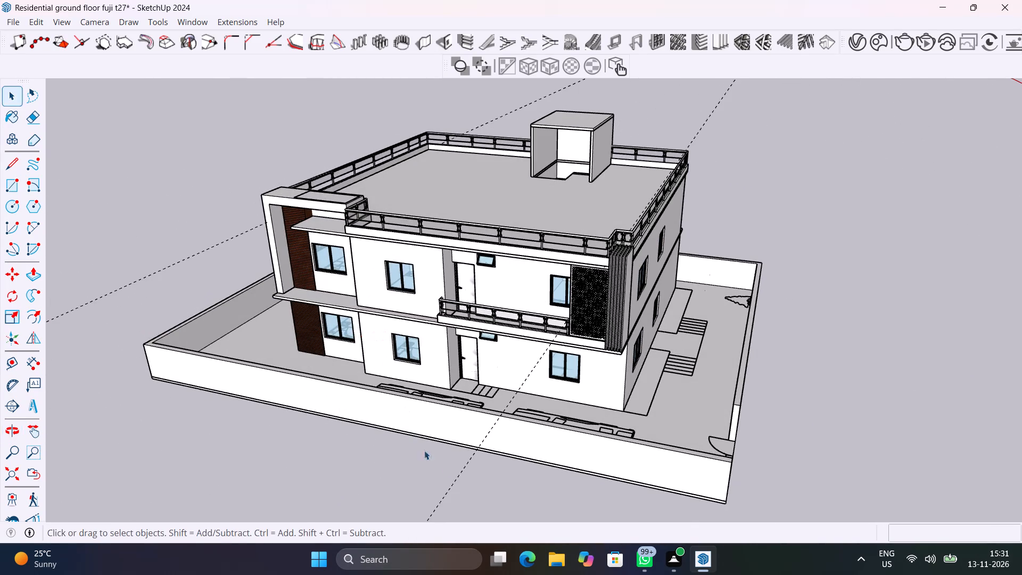
{"action": "double_click", "coordinate": [518, 443]}
{"action": "double_click", "coordinate": [518, 442]}
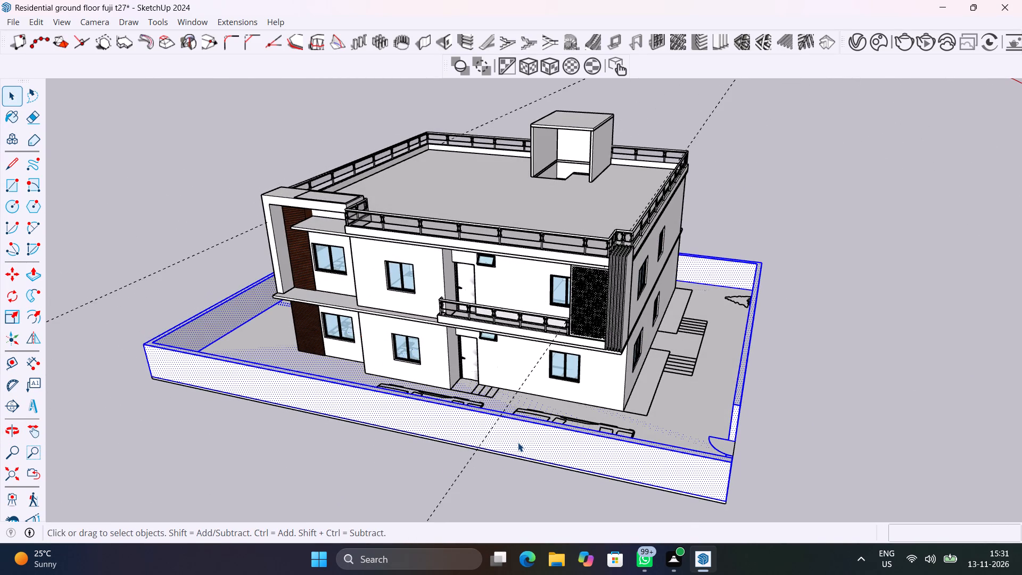
{"action": "left_click", "coordinate": [347, 491]}
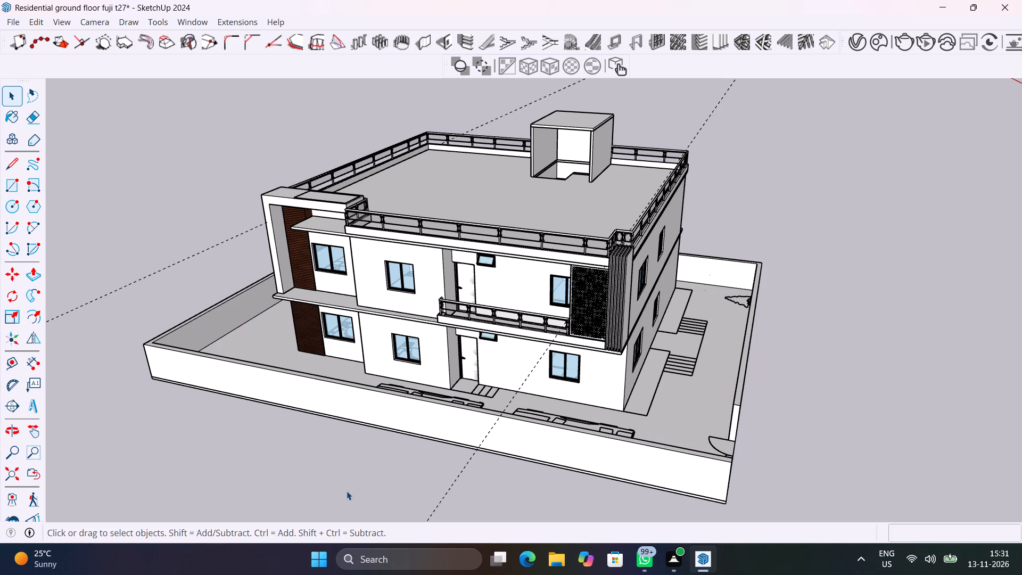
{"action": "key", "text": "ctrl+s"}
Open the upper-floor wall group for editing and select the front wall face around the middle window.
{"action": "scroll", "coordinate": [402, 289], "scroll_direction": "up", "scroll_amount": 5}
{"action": "middle_click_drag", "start_coordinate": [389, 305], "coordinate": [557, 223]}
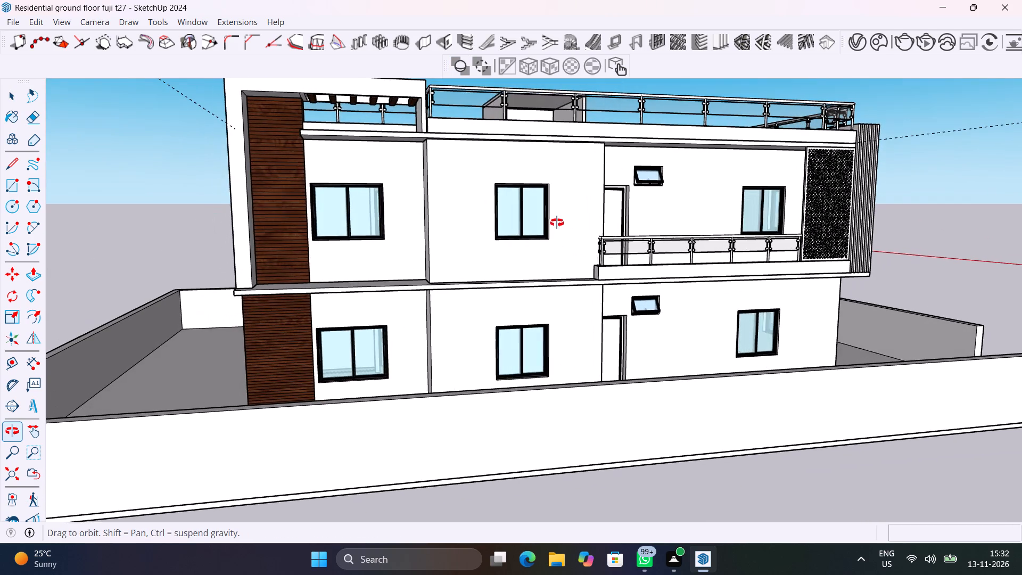
{"action": "middle_click_drag", "start_coordinate": [557, 223], "coordinate": [640, 275]}
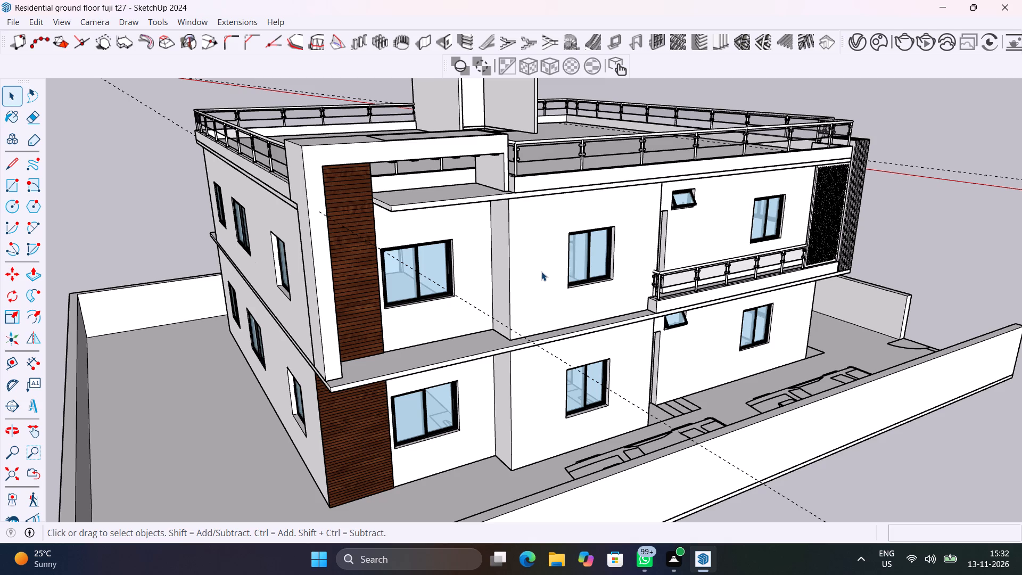
{"action": "left_click", "coordinate": [541, 272]}
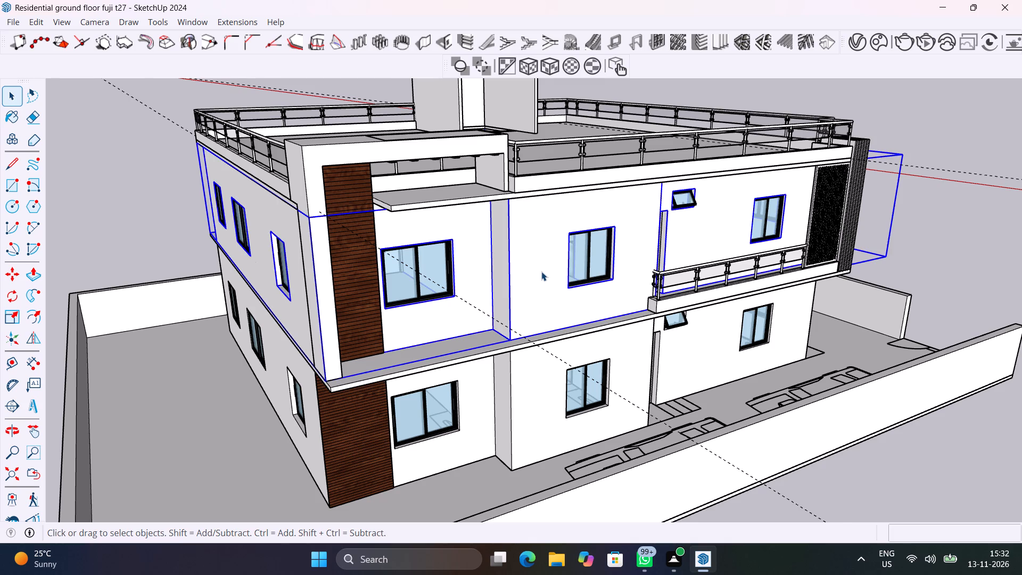
{"action": "double_click", "coordinate": [541, 272]}
{"action": "middle_click_drag", "start_coordinate": [571, 292], "coordinate": [457, 280]}
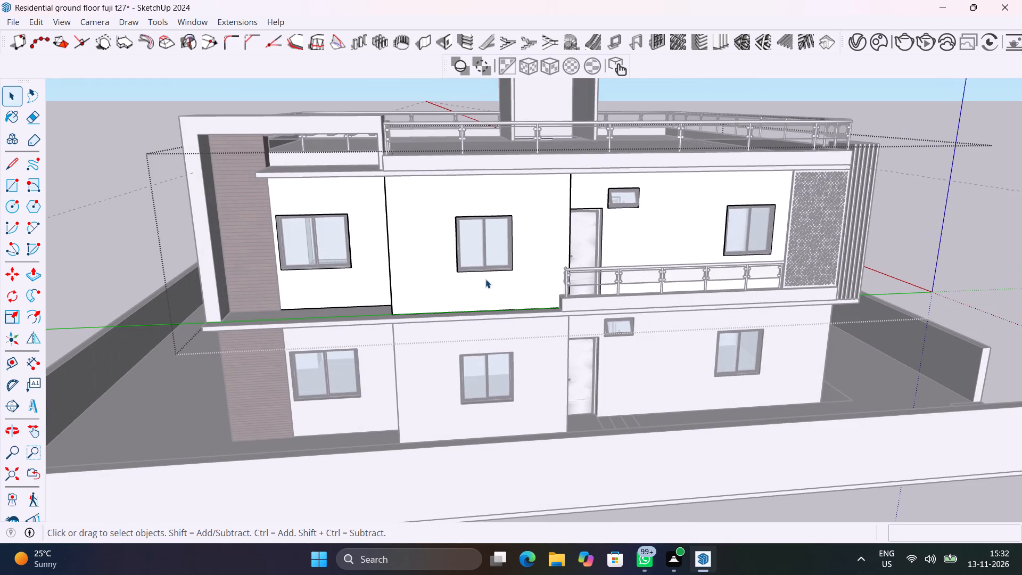
{"action": "middle_click_drag", "start_coordinate": [487, 276], "coordinate": [491, 327], "text": "shift"}
{"action": "left_click", "coordinate": [434, 278]}
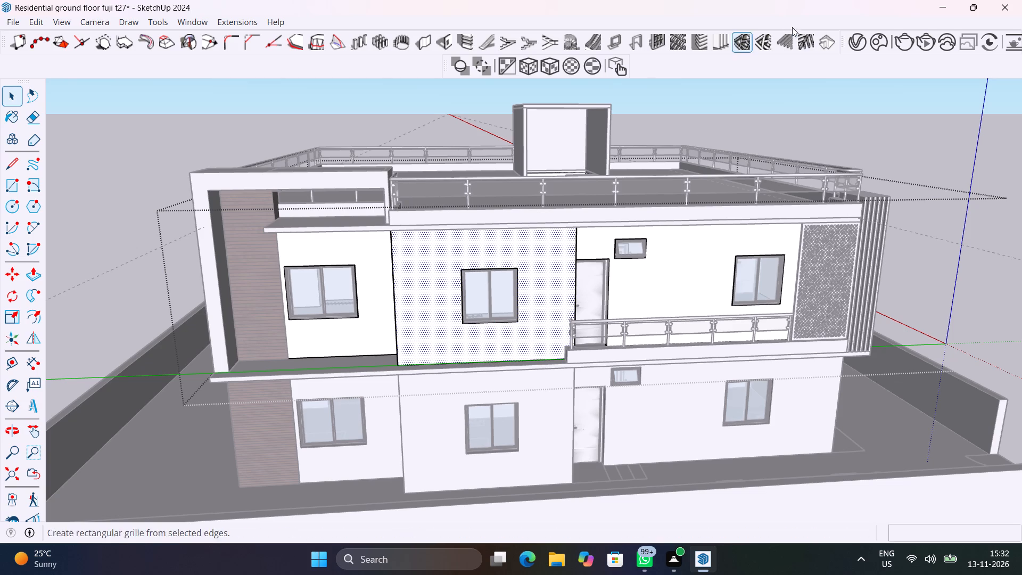
Import the Bricks A03 100cm material from the downloaded Chaos Cosmos assets.
{"action": "left_click", "coordinate": [877, 39]}
{"action": "scroll", "coordinate": [287, 372], "scroll_direction": "down", "scroll_amount": 5}
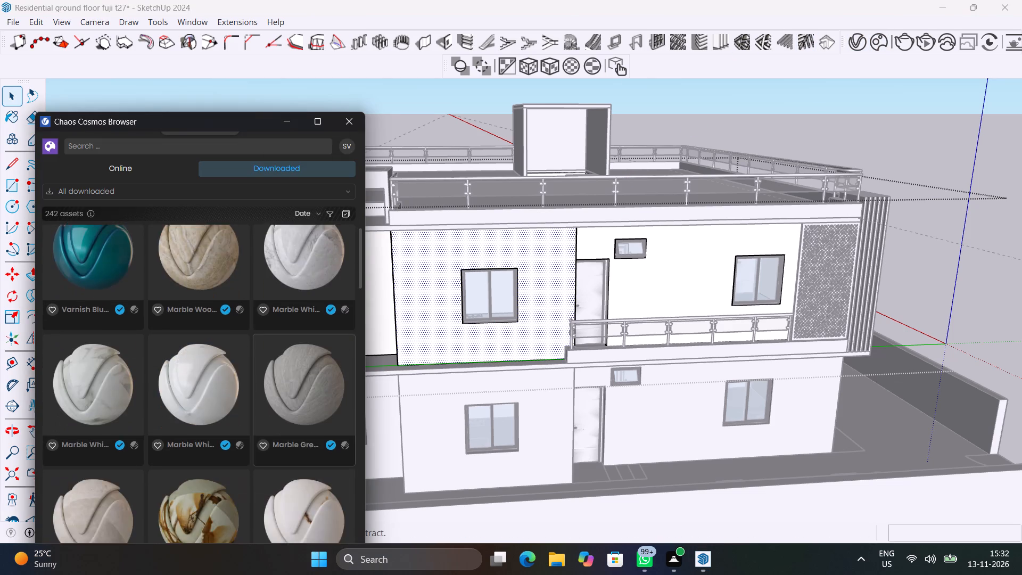
{"action": "scroll", "coordinate": [287, 372], "scroll_direction": "down", "scroll_amount": 13}
{"action": "scroll", "coordinate": [287, 372], "scroll_direction": "down", "scroll_amount": 19}
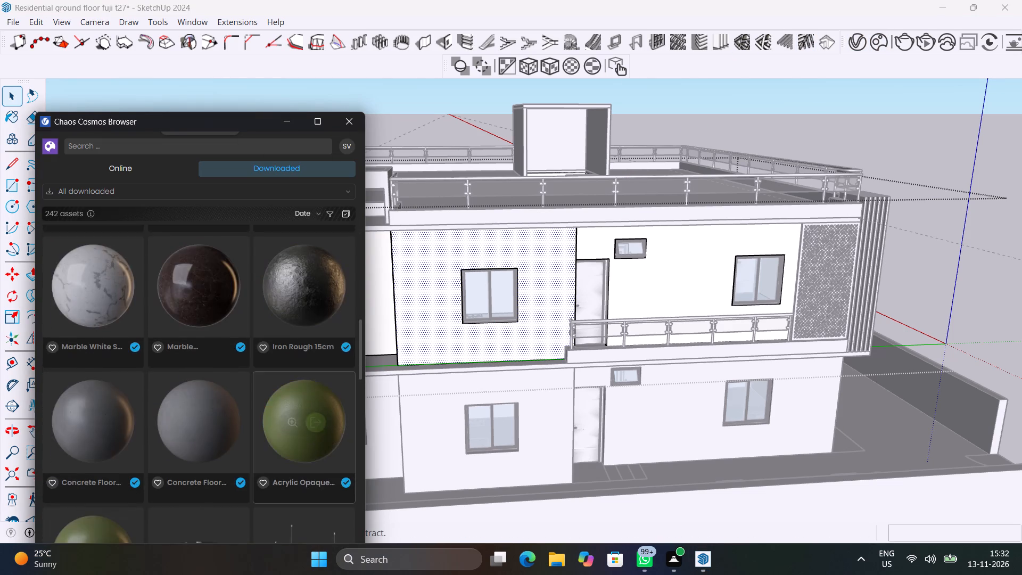
{"action": "scroll", "coordinate": [287, 372], "scroll_direction": "down", "scroll_amount": 14}
{"action": "scroll", "coordinate": [287, 372], "scroll_direction": "up", "scroll_amount": 6}
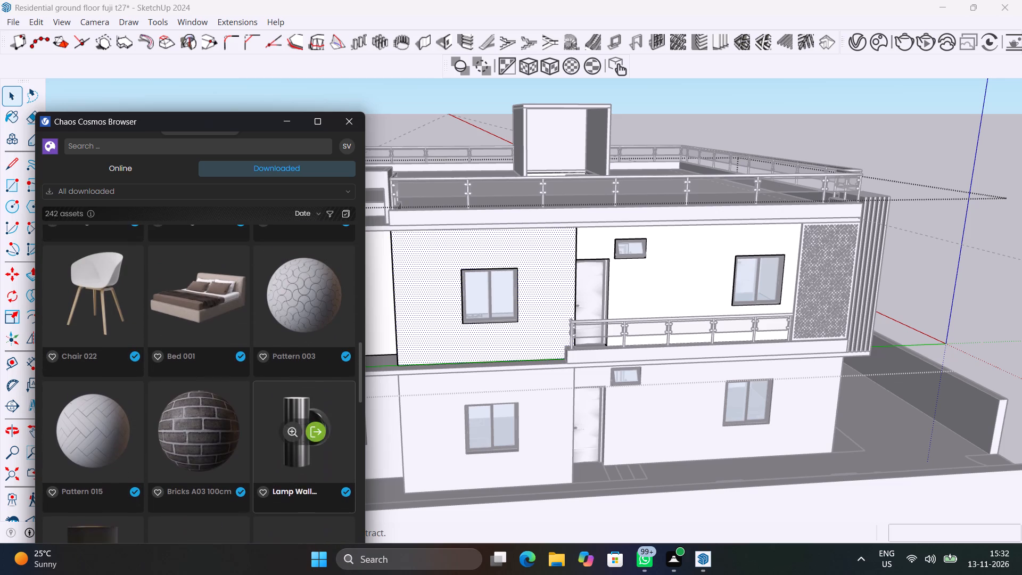
{"action": "scroll", "coordinate": [287, 372], "scroll_direction": "down", "scroll_amount": 2}
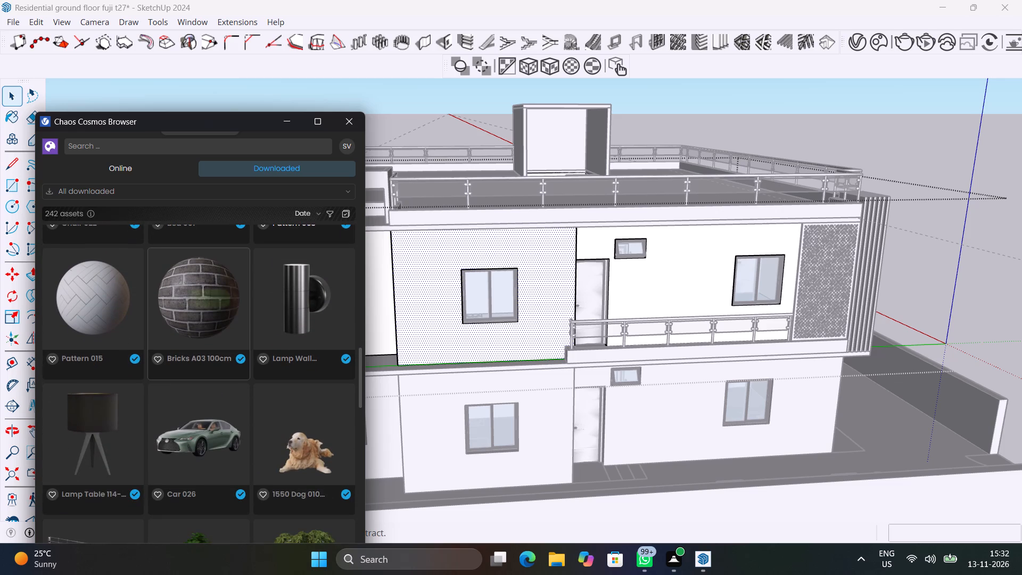
{"action": "left_click", "coordinate": [195, 298]}
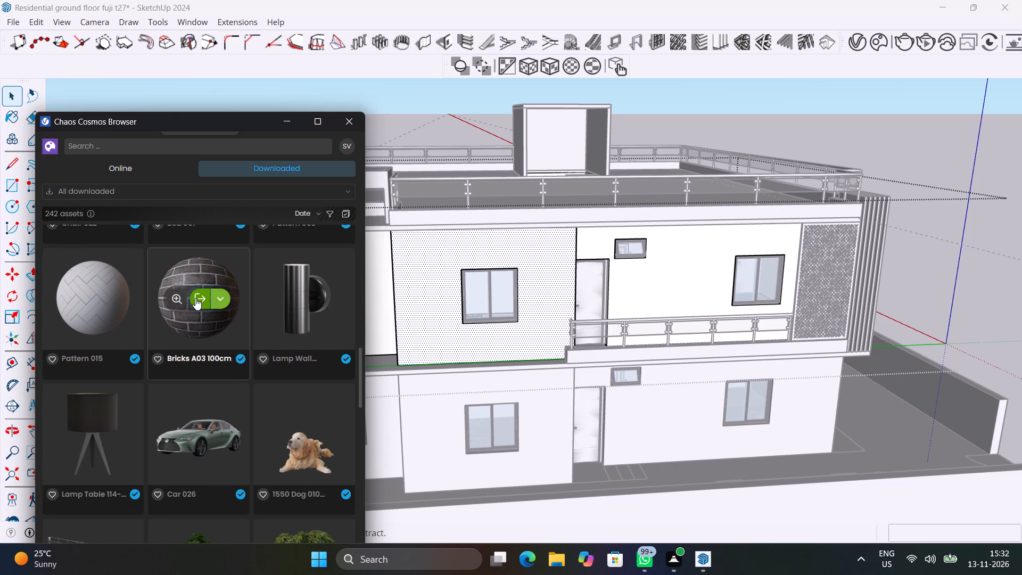
Apply Bricks A03 100cm to the selected upper-floor wall face and close the group.
{"action": "left_click", "coordinate": [858, 37]}
{"action": "right_click", "coordinate": [827, 343]}
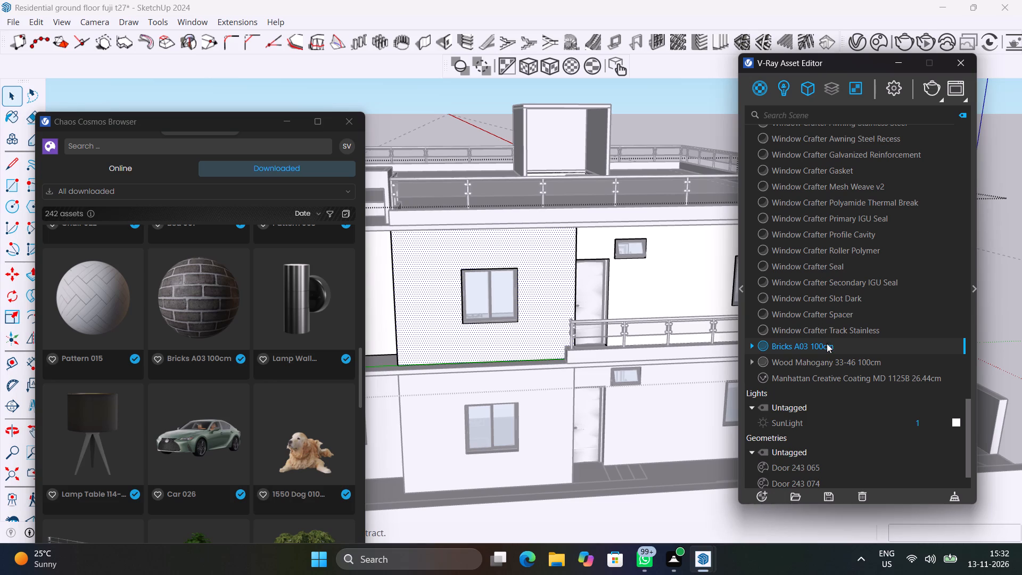
{"action": "left_click", "coordinate": [864, 198]}
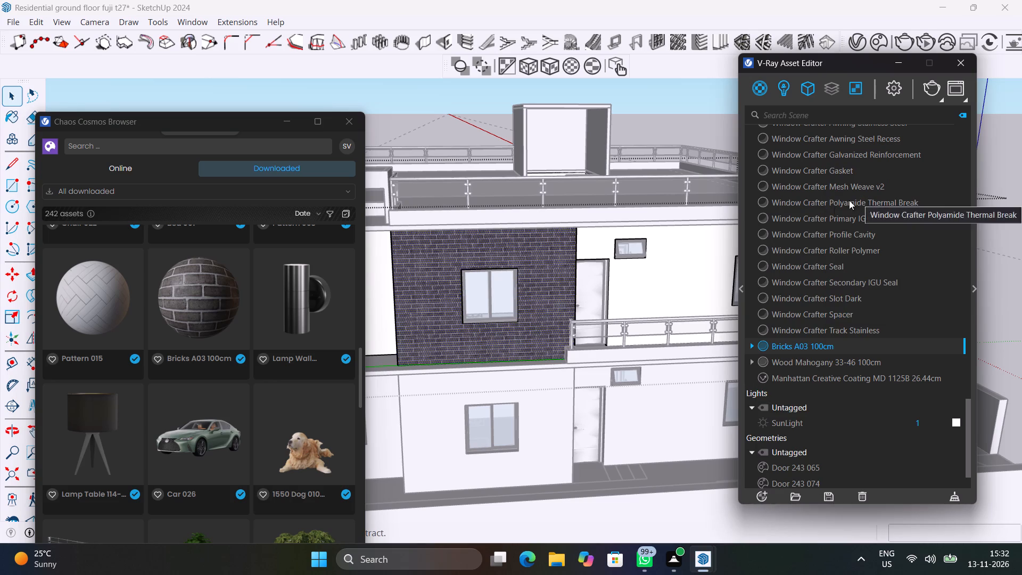
{"action": "left_click", "coordinate": [564, 421]}
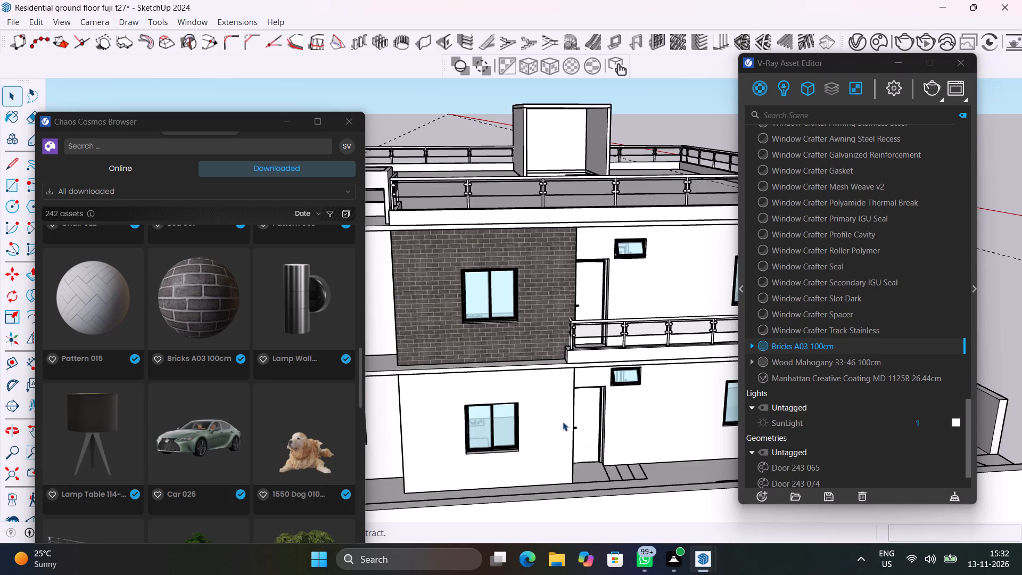
Apply Bricks A03 100cm to the matching ground-floor wall face around the middle window, and close the group and both material windows.
{"action": "double_click", "coordinate": [563, 422]}
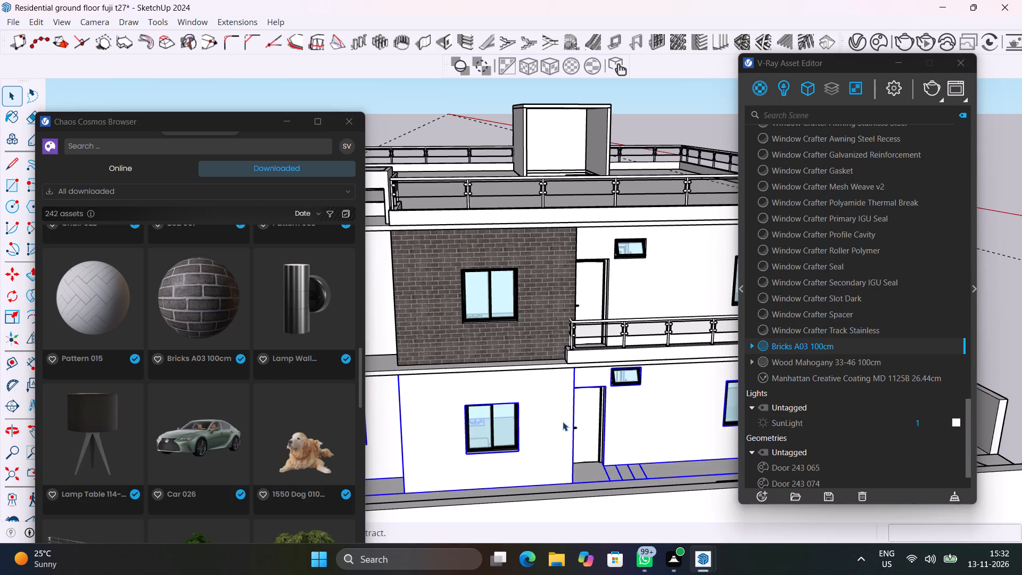
{"action": "left_click", "coordinate": [563, 422]}
{"action": "left_click", "coordinate": [563, 422]}
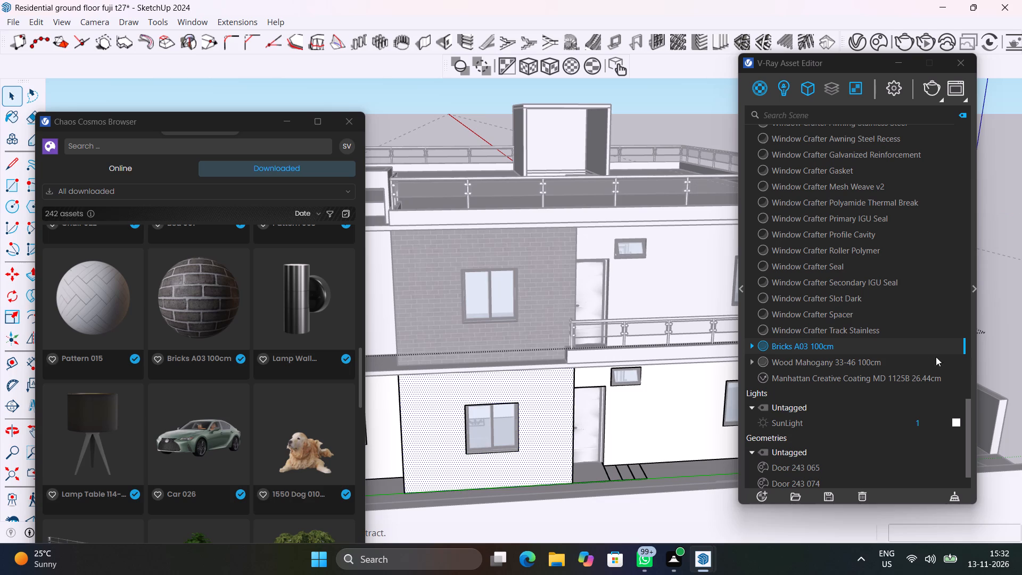
{"action": "right_click", "coordinate": [843, 343]}
{"action": "left_click", "coordinate": [875, 188]}
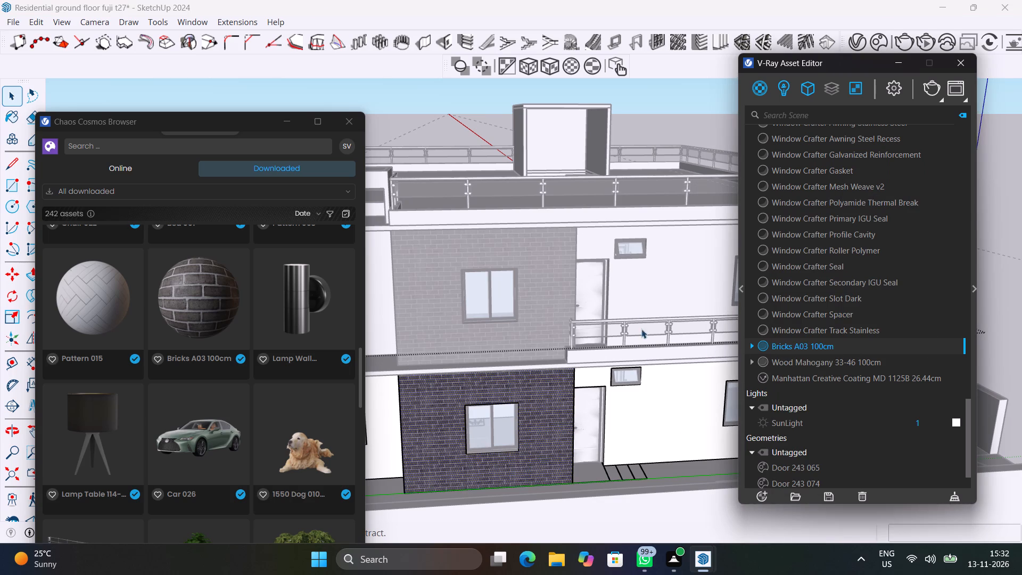
{"action": "left_click", "coordinate": [665, 130]}
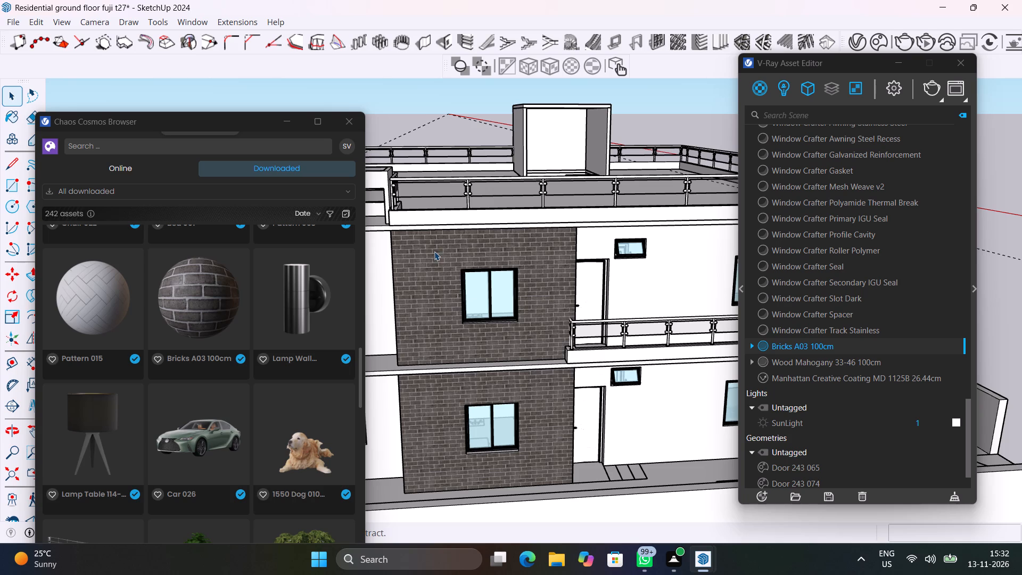
{"action": "left_click", "coordinate": [358, 130]}
{"action": "left_click", "coordinate": [967, 57]}
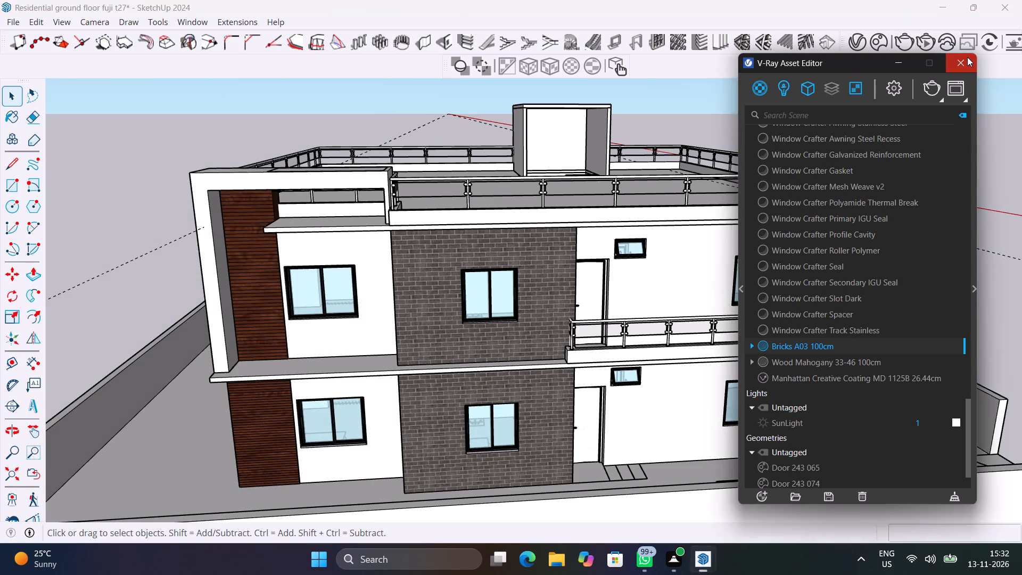
Save the model with the brick applied to the middle front walls.
{"action": "scroll", "coordinate": [823, 285], "scroll_direction": "down", "scroll_amount": 1}
{"action": "middle_click_drag", "start_coordinate": [823, 285], "coordinate": [756, 262]}
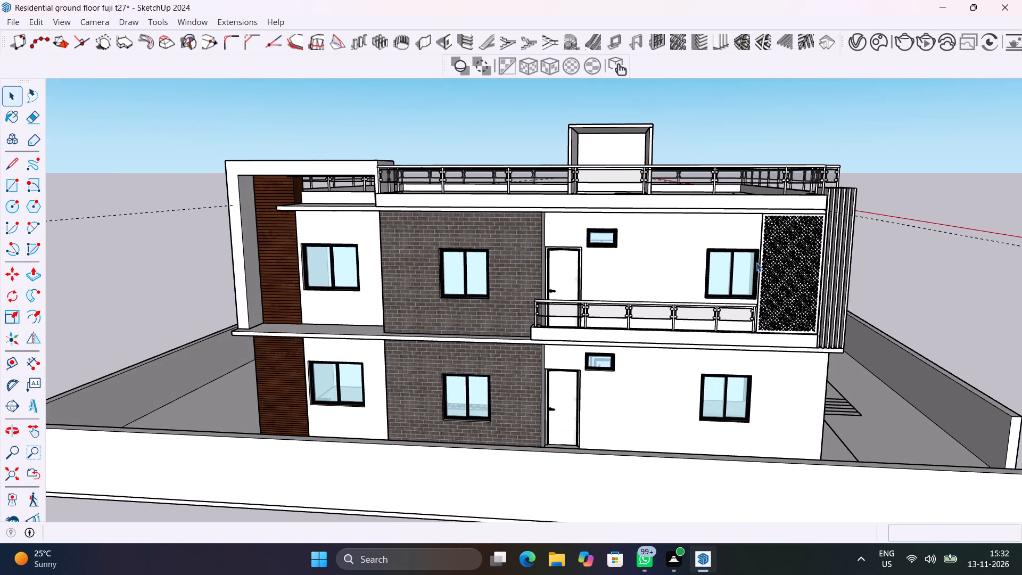
{"action": "key", "text": "ctrl+s"}
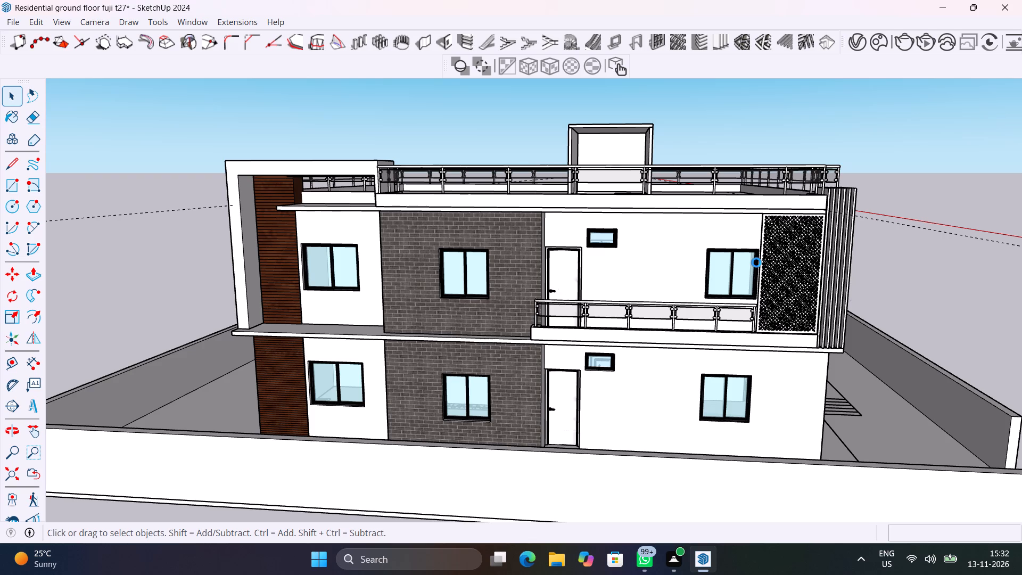
Examine the front facade and side elevation from several angles, leaving nothing selected.
{"action": "scroll", "coordinate": [756, 262], "scroll_direction": "down", "scroll_amount": 11}
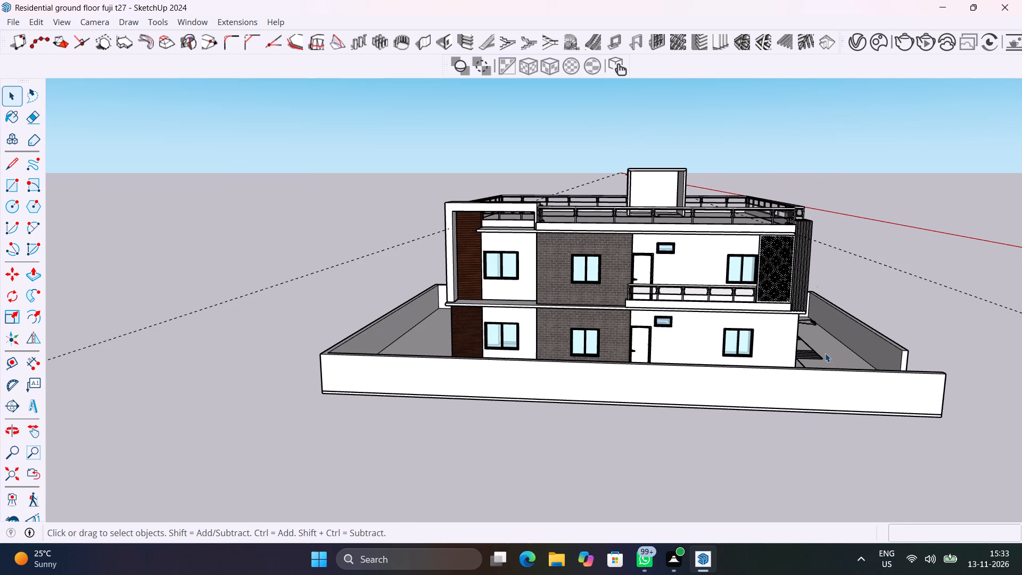
{"action": "middle_click_drag", "start_coordinate": [825, 353], "coordinate": [591, 334]}
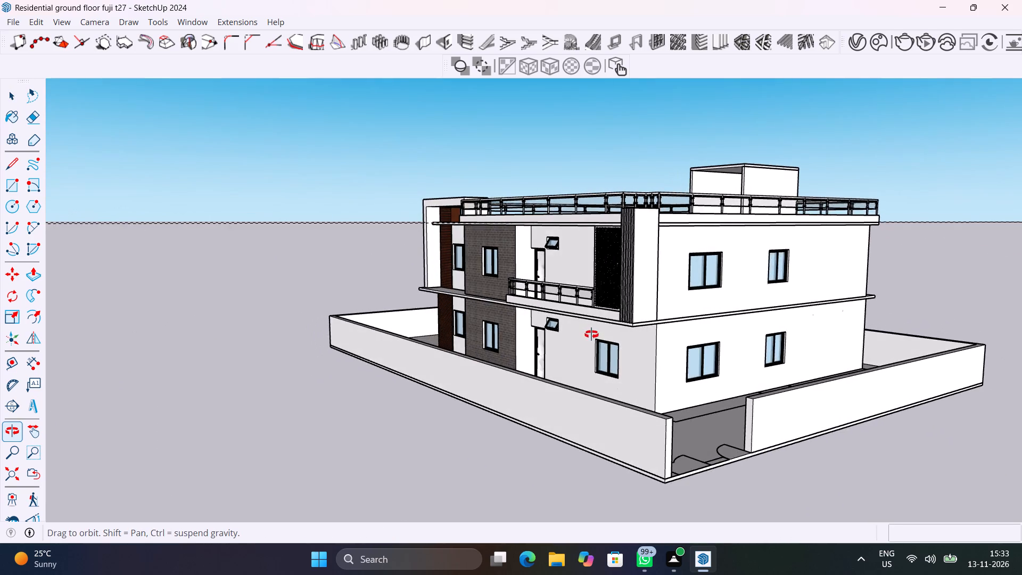
{"action": "middle_click_drag", "start_coordinate": [591, 334], "coordinate": [892, 409]}
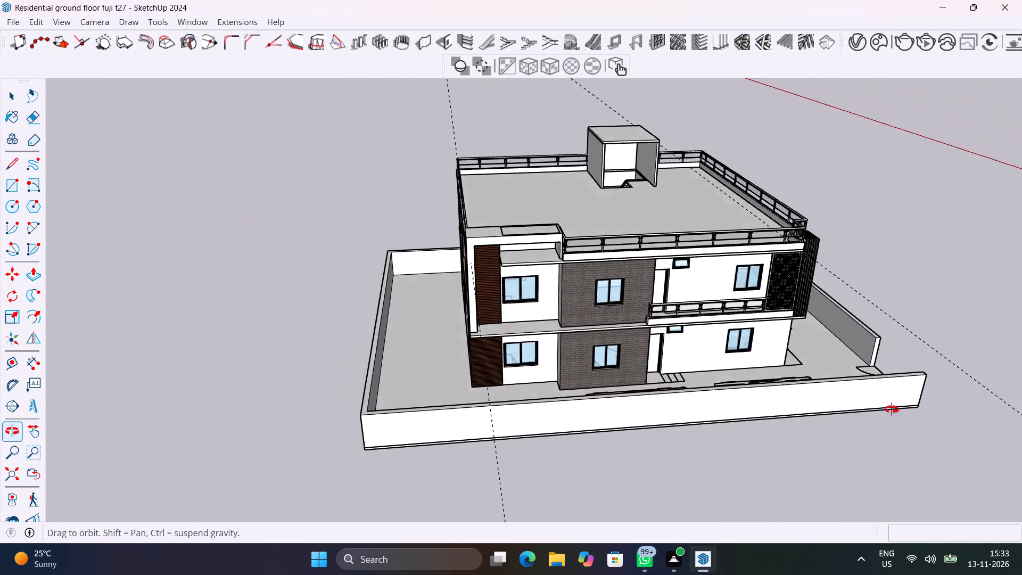
{"action": "middle_click_drag", "start_coordinate": [892, 409], "coordinate": [765, 428]}
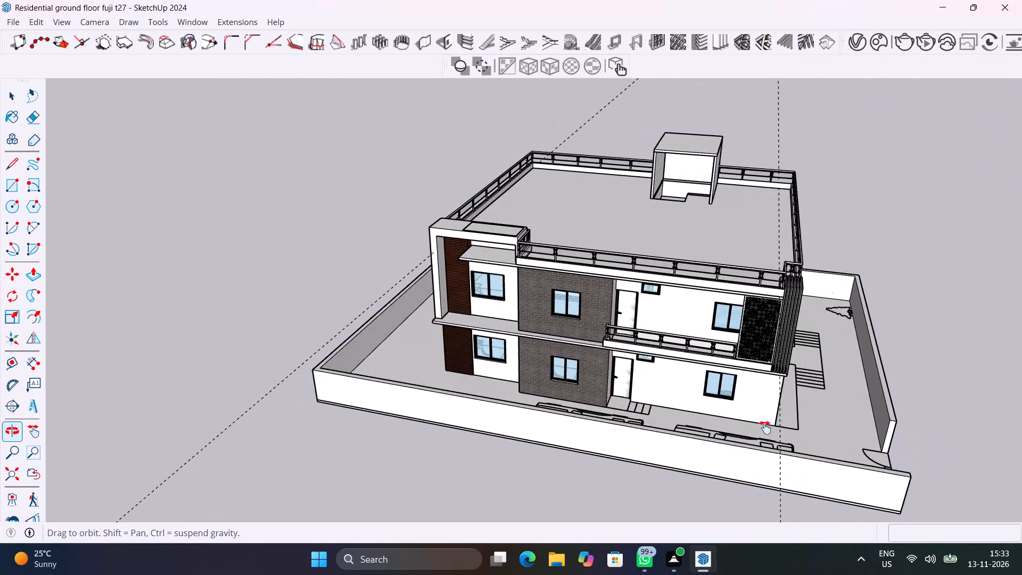
{"action": "middle_click_drag", "start_coordinate": [765, 428], "coordinate": [646, 392]}
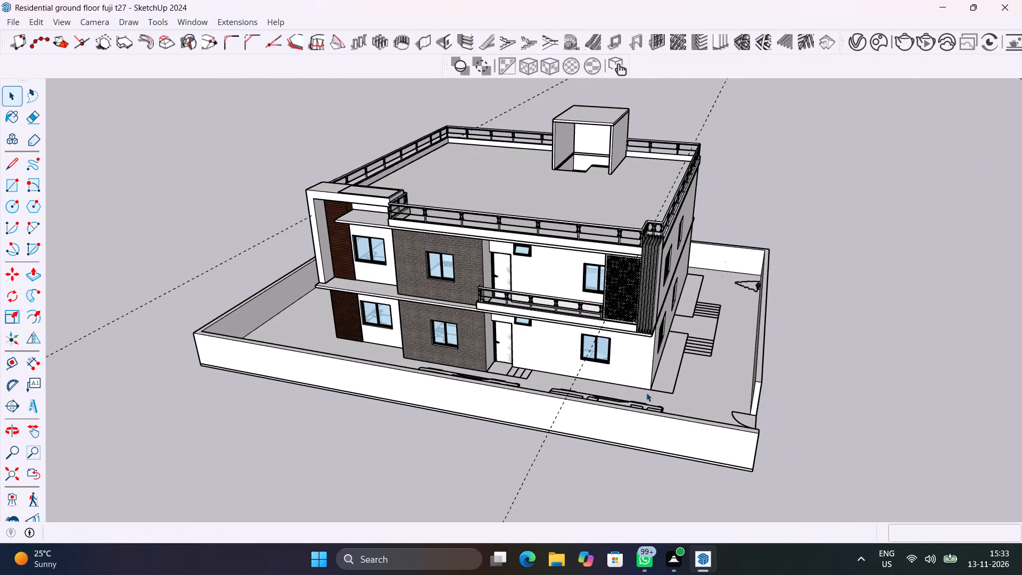
{"action": "scroll", "coordinate": [644, 313], "scroll_direction": "up", "scroll_amount": 6}
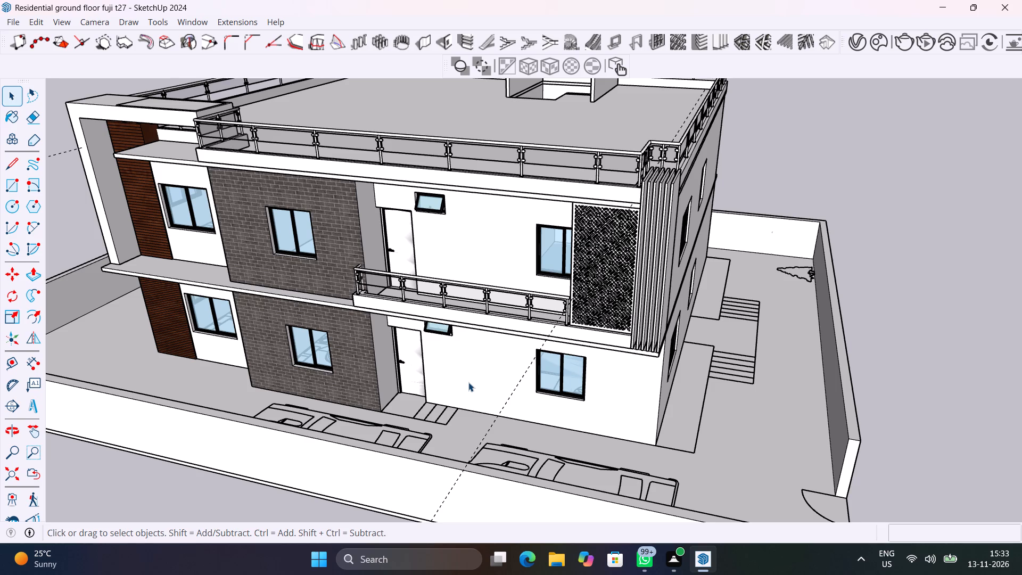
{"action": "left_click_drag", "start_coordinate": [468, 382], "coordinate": [457, 352]}
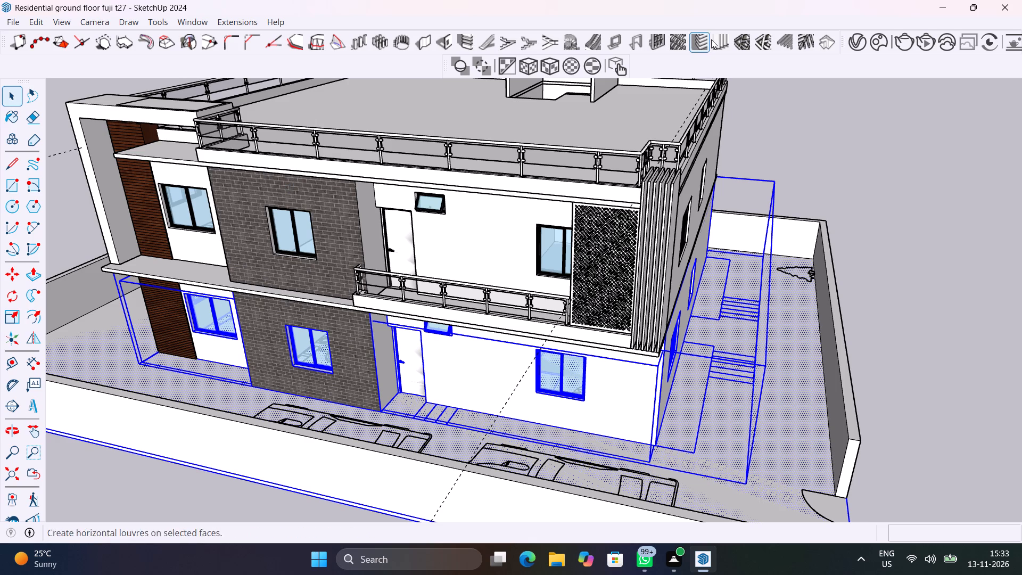
{"action": "left_click", "coordinate": [866, 199]}
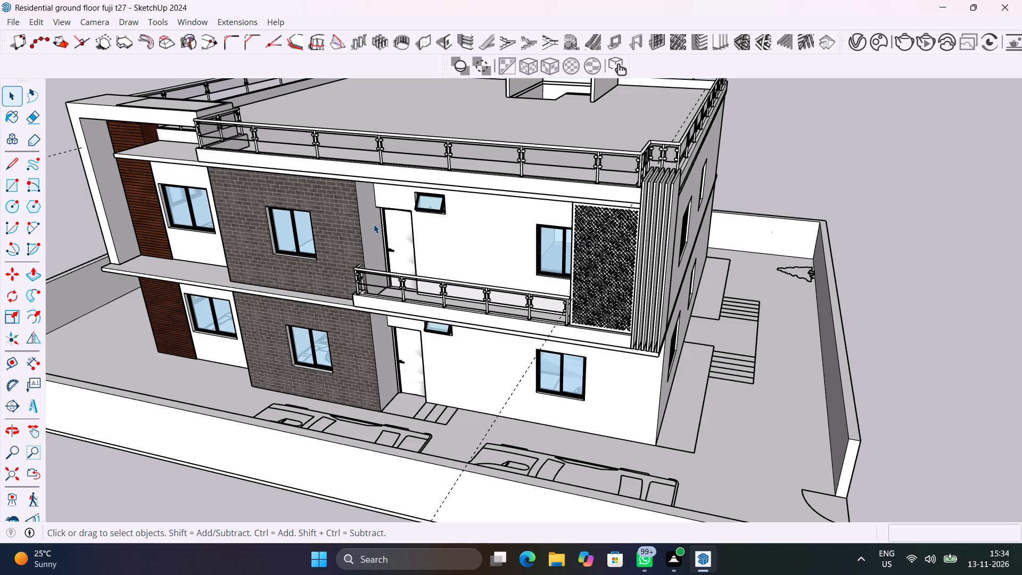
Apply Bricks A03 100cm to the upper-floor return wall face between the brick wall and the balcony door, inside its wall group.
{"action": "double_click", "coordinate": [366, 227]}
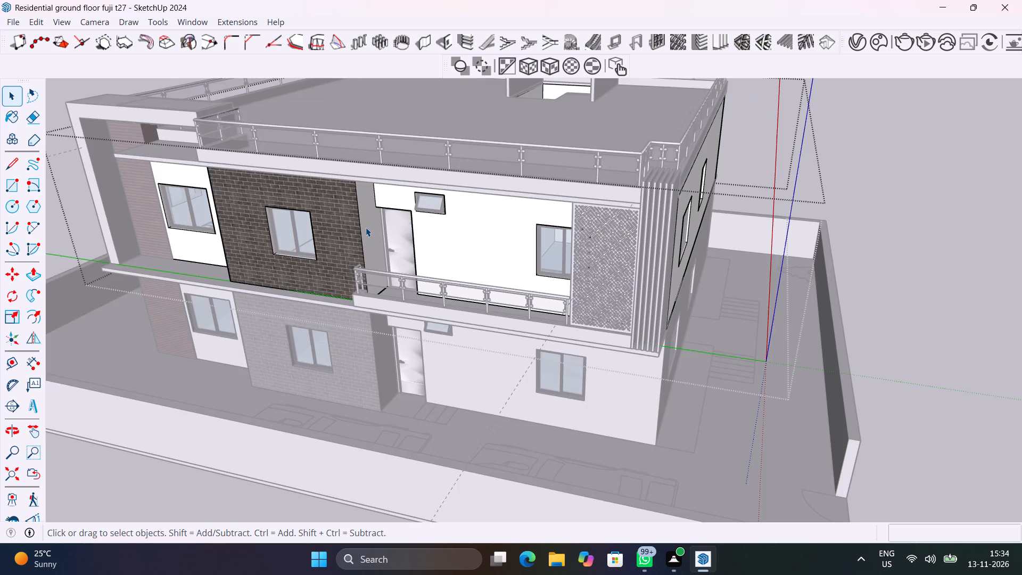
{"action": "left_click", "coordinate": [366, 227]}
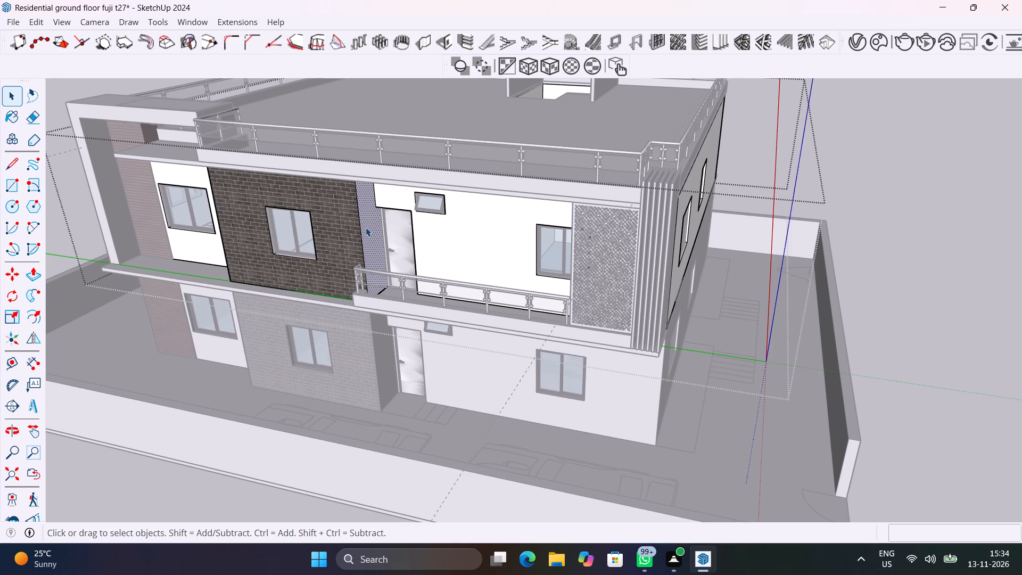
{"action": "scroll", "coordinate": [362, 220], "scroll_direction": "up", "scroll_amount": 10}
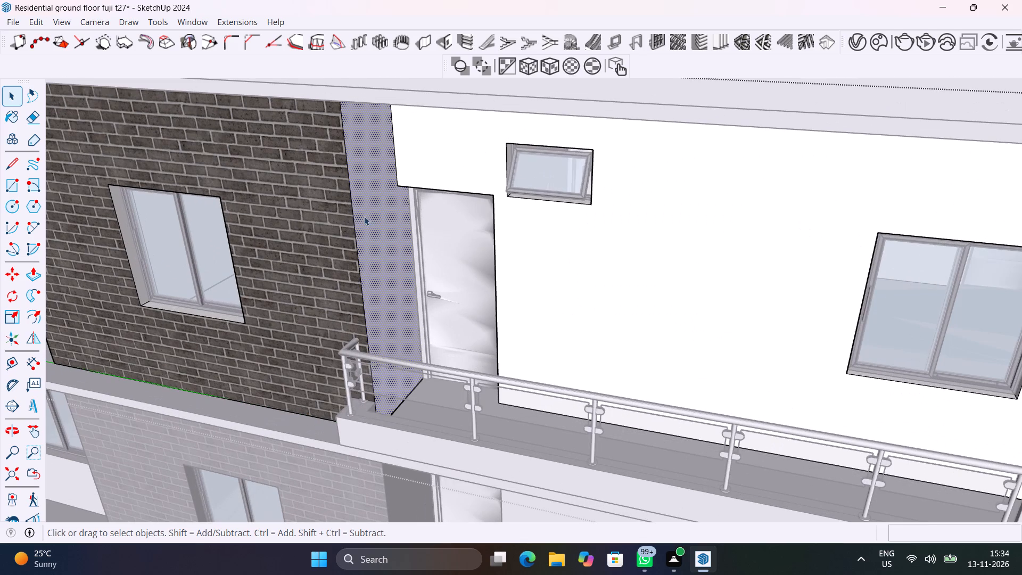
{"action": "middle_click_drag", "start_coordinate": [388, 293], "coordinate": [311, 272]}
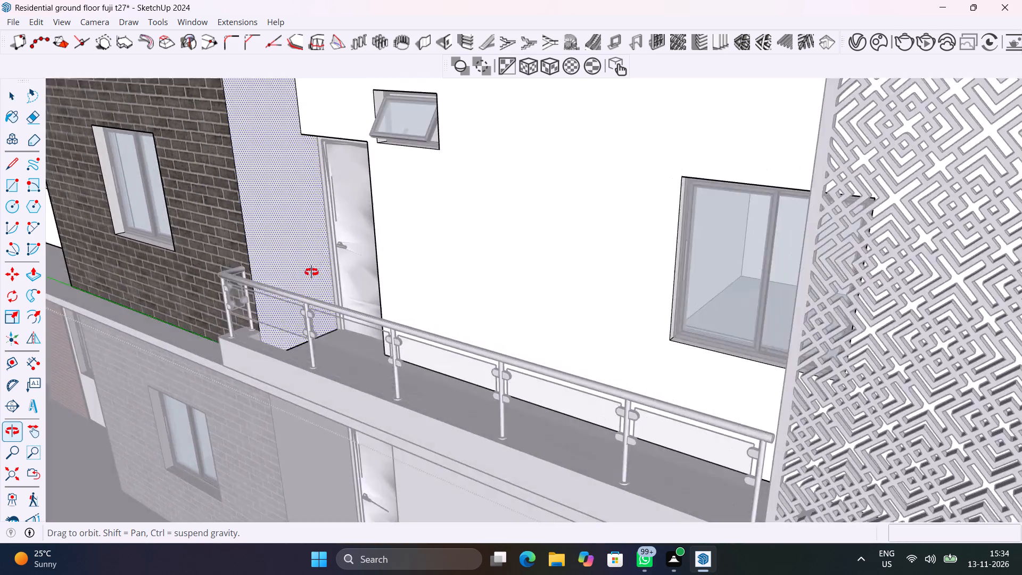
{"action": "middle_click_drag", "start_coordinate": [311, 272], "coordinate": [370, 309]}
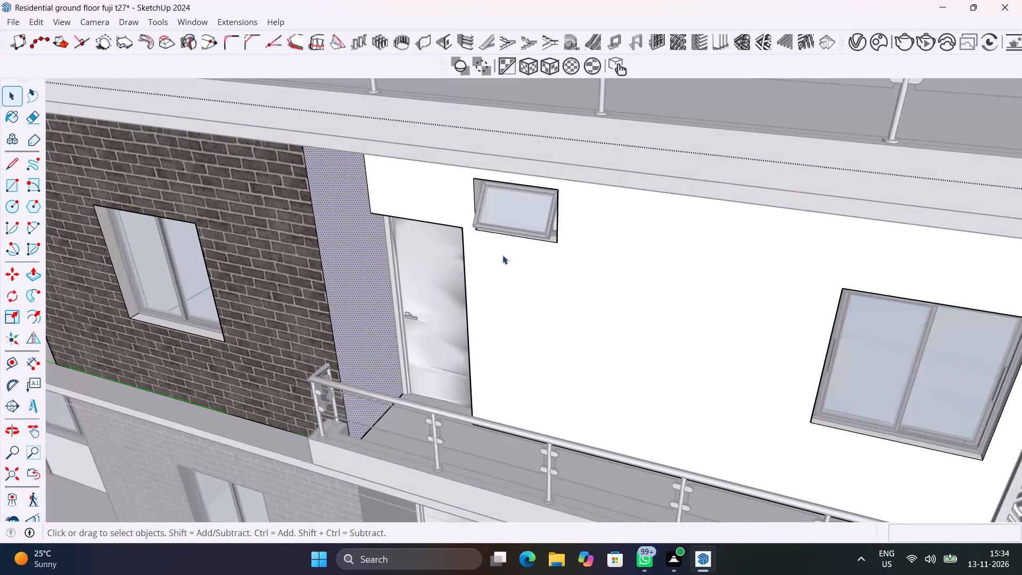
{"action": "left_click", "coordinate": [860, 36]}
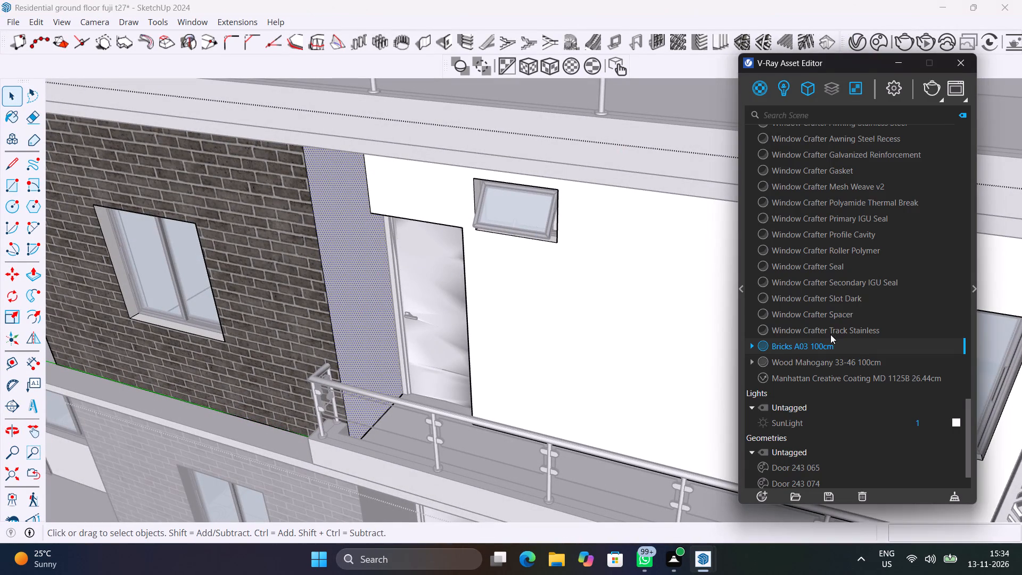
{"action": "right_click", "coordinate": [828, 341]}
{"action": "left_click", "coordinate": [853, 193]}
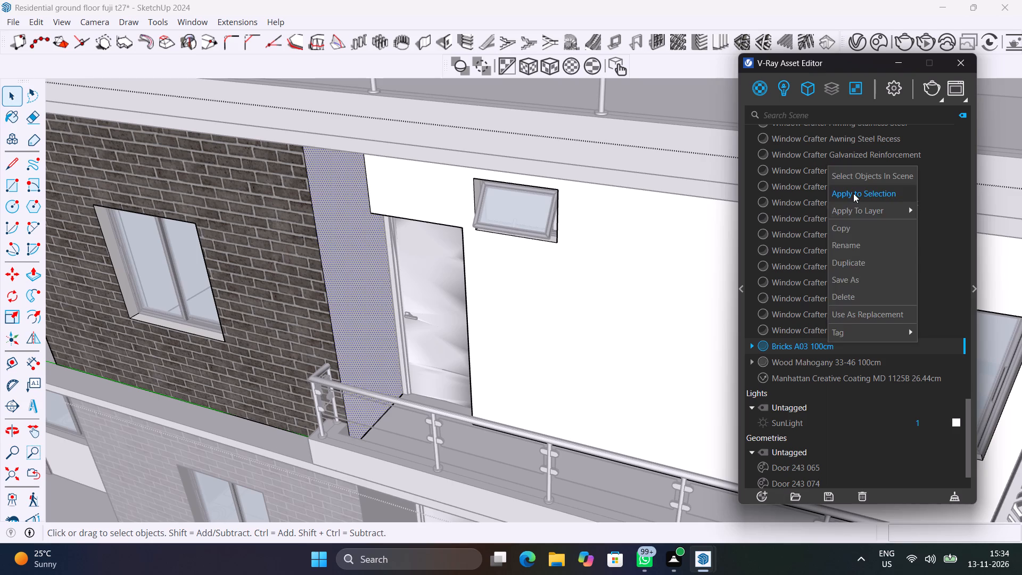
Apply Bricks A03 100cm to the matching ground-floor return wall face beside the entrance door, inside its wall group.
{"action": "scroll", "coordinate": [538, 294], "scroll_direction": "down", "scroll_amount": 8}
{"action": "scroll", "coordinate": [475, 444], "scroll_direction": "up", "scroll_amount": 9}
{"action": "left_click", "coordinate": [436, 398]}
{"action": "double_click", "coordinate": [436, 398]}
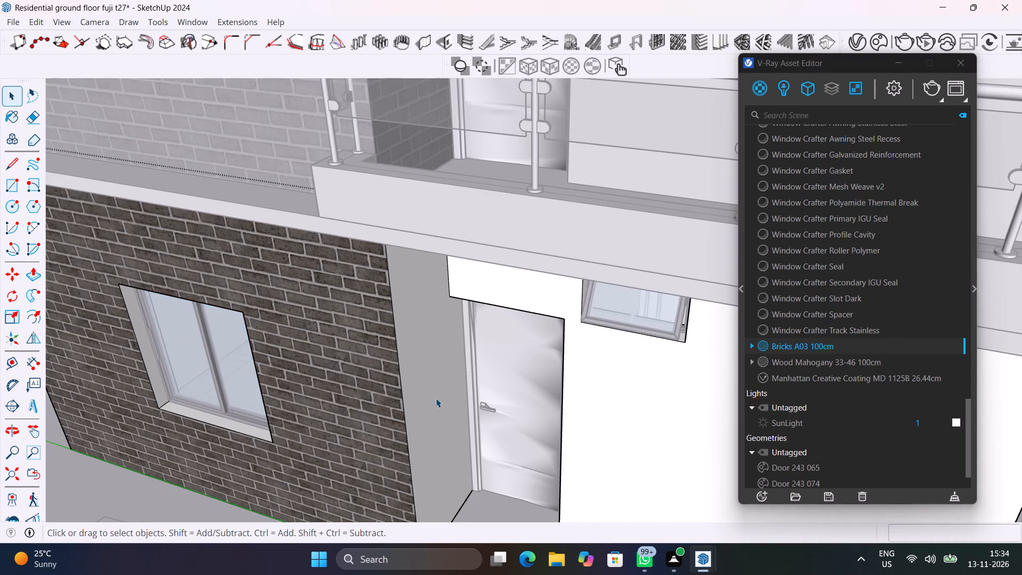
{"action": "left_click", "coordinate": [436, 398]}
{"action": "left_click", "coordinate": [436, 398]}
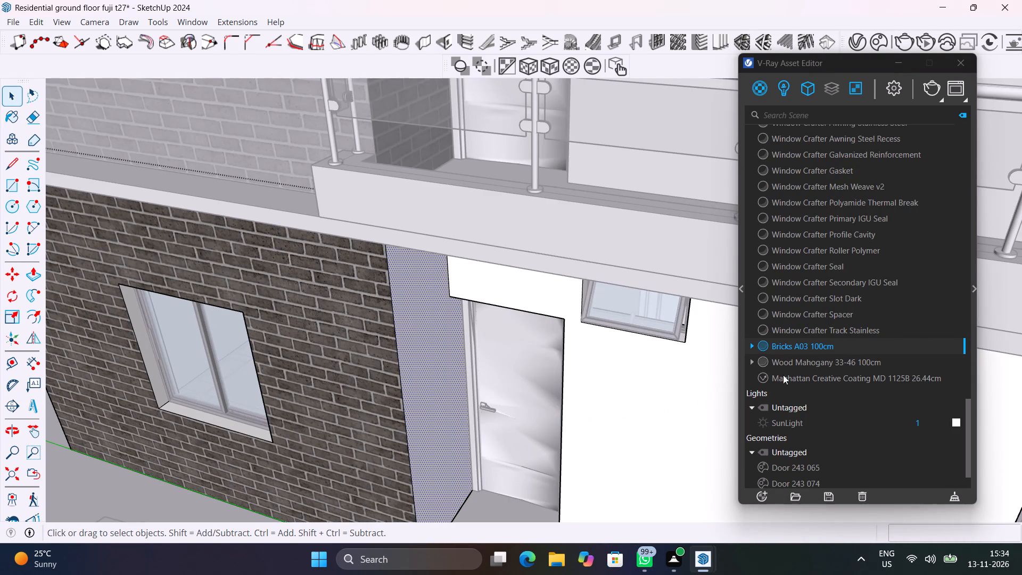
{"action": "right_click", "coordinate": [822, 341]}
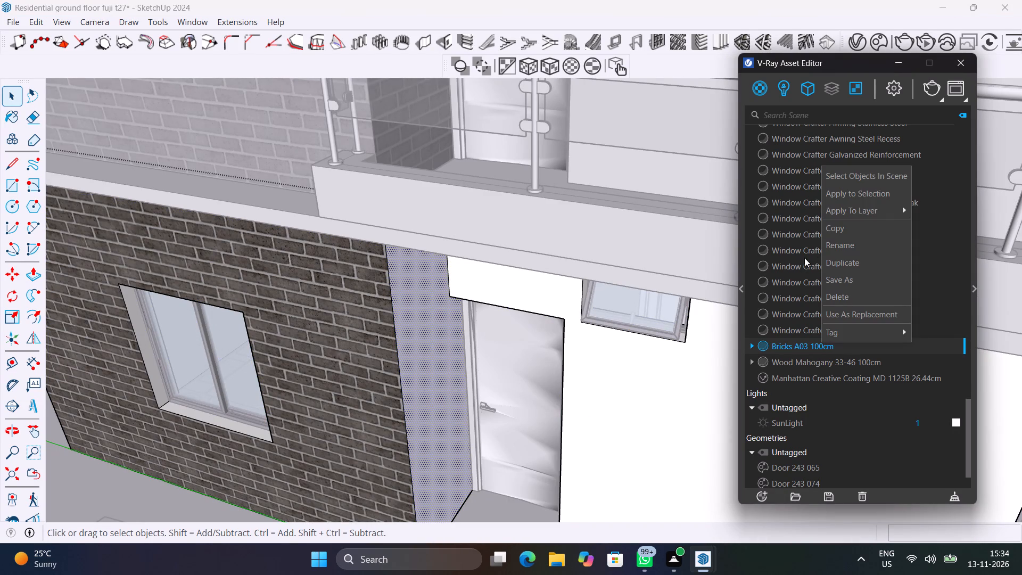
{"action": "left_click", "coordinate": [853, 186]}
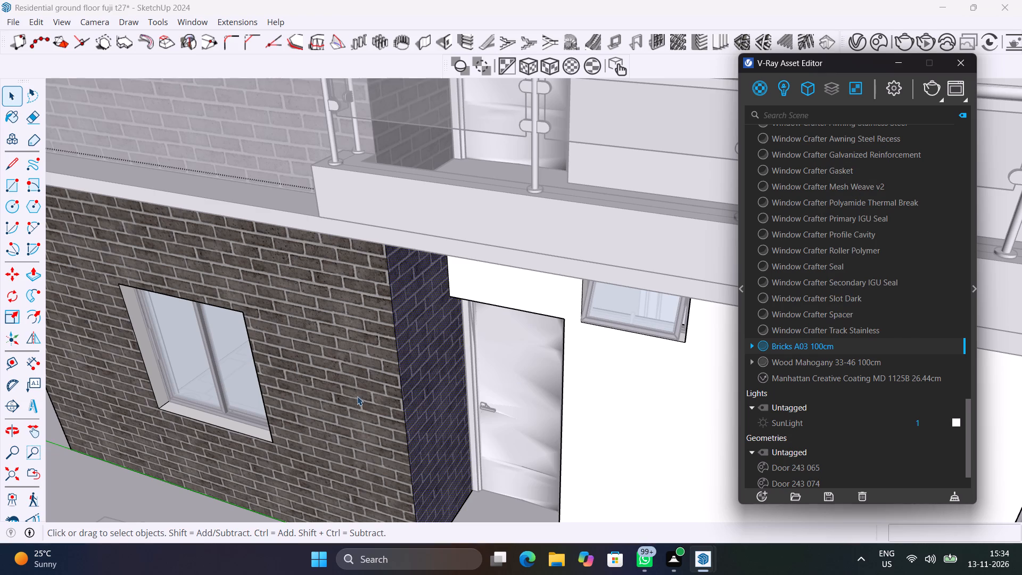
Inspect the brick on the ground-floor return wall and door opening, close the group and check the building from the front and side.
{"action": "middle_click_drag", "start_coordinate": [359, 395], "coordinate": [384, 352]}
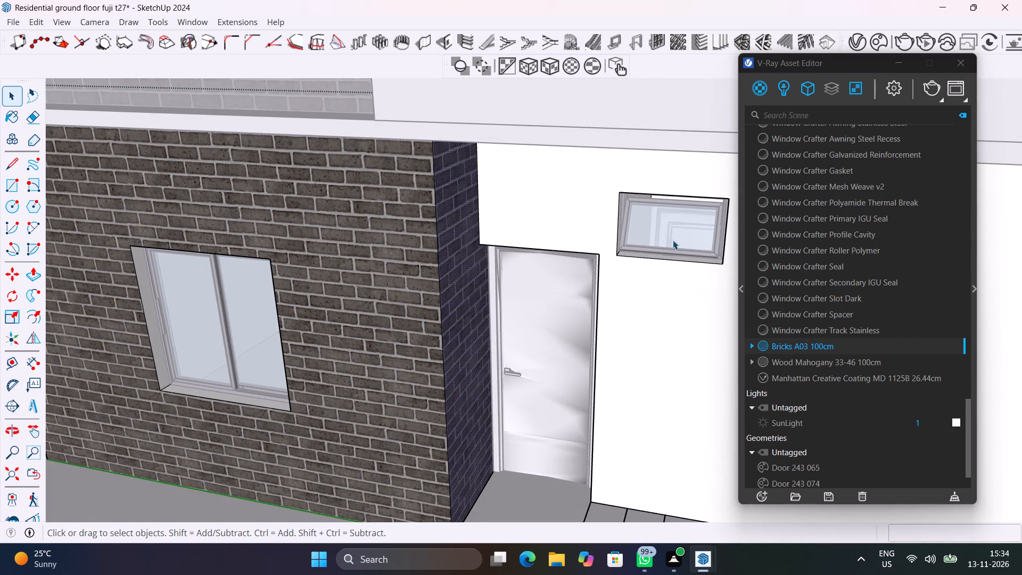
{"action": "scroll", "coordinate": [555, 340], "scroll_direction": "up", "scroll_amount": 20}
{"action": "scroll", "coordinate": [555, 340], "scroll_direction": "up", "scroll_amount": 1}
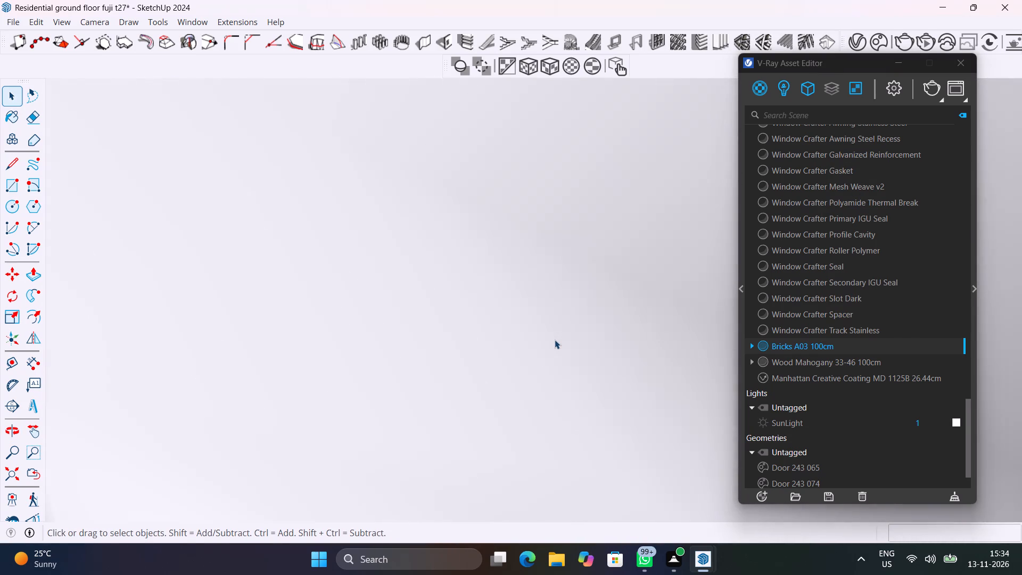
{"action": "scroll", "coordinate": [555, 340], "scroll_direction": "up", "scroll_amount": 20}
{"action": "scroll", "coordinate": [555, 340], "scroll_direction": "up", "scroll_amount": 8}
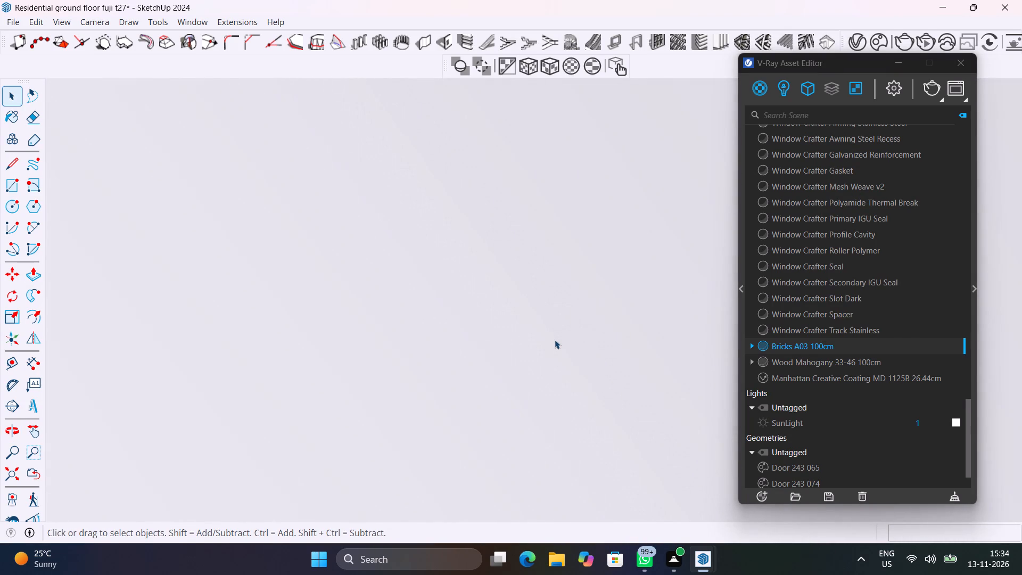
{"action": "scroll", "coordinate": [555, 340], "scroll_direction": "up", "scroll_amount": 20}
{"action": "scroll", "coordinate": [555, 340], "scroll_direction": "up", "scroll_amount": 8}
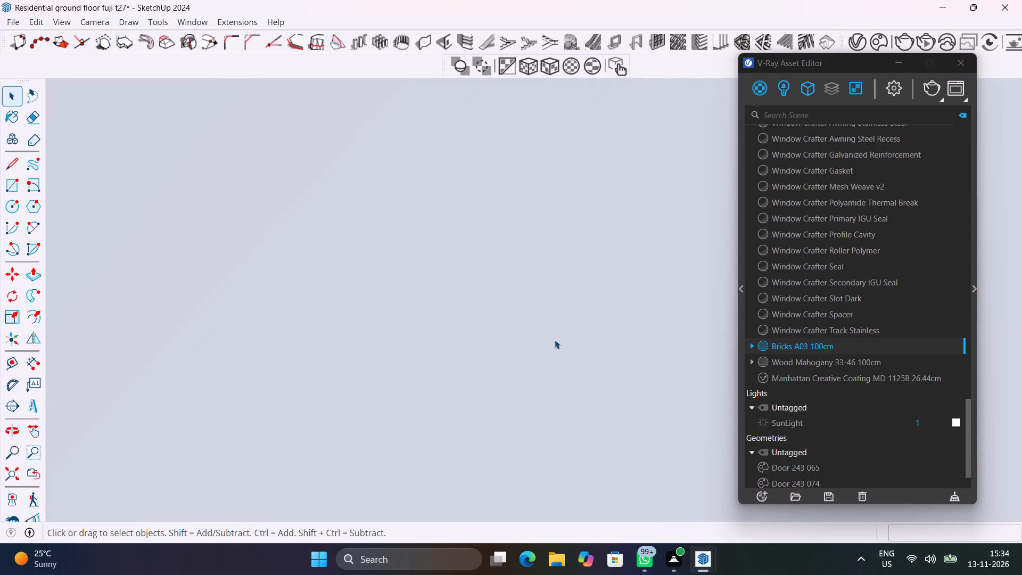
{"action": "scroll", "coordinate": [555, 340], "scroll_direction": "up", "scroll_amount": 13}
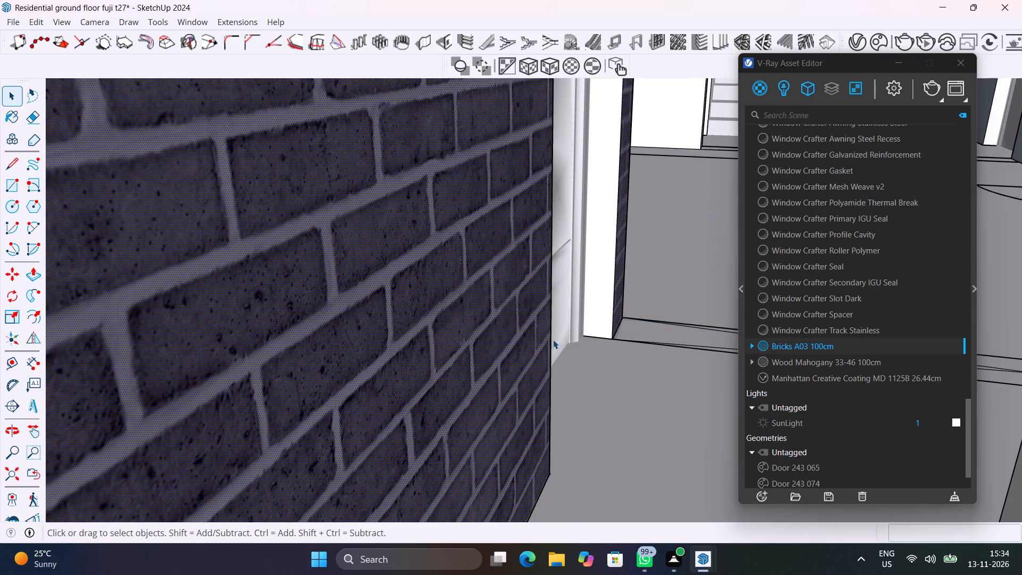
{"action": "middle_click_drag", "start_coordinate": [505, 336], "coordinate": [383, 435]}
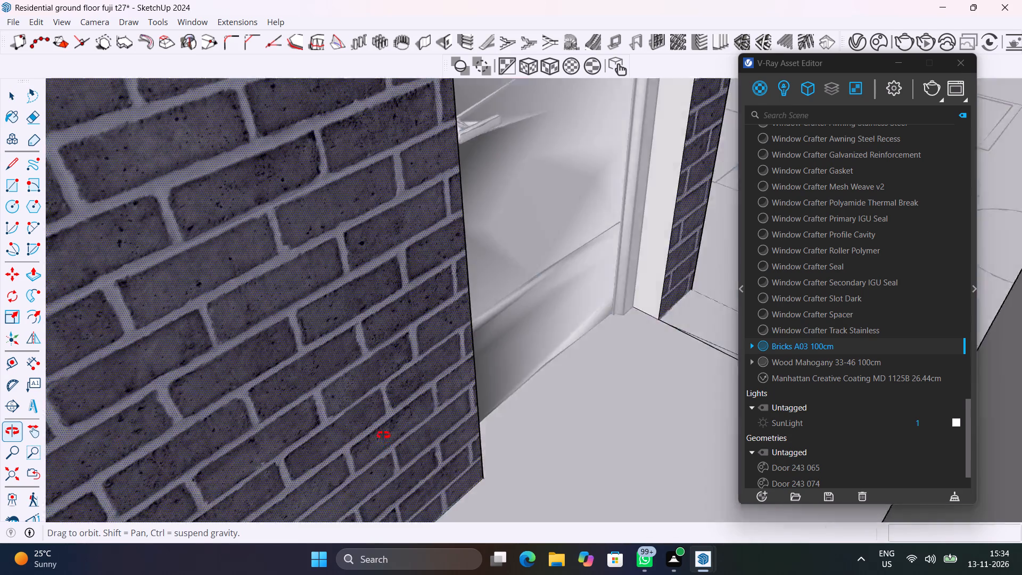
{"action": "middle_click_drag", "start_coordinate": [383, 435], "coordinate": [542, 422]}
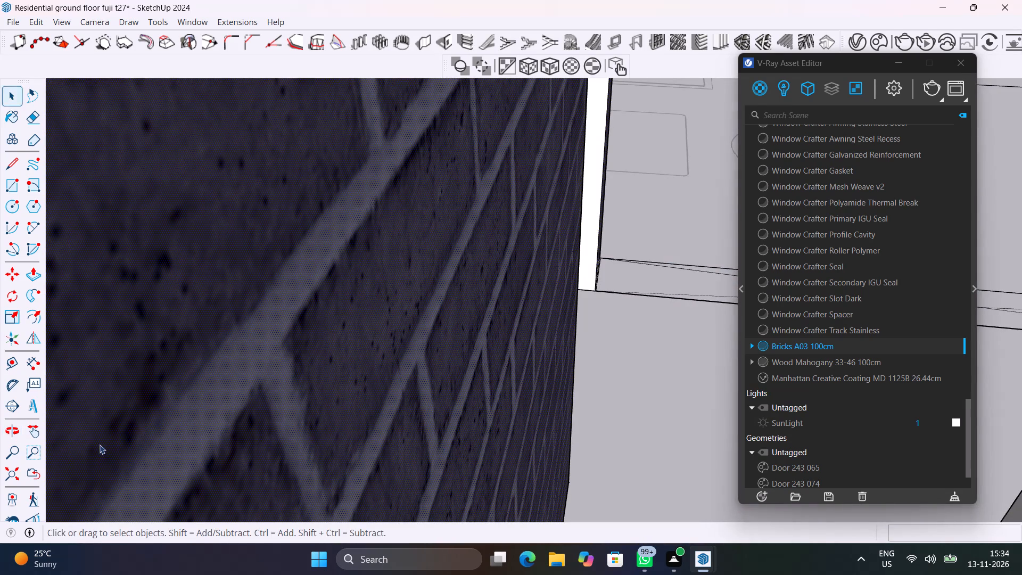
{"action": "left_click", "coordinate": [9, 472]}
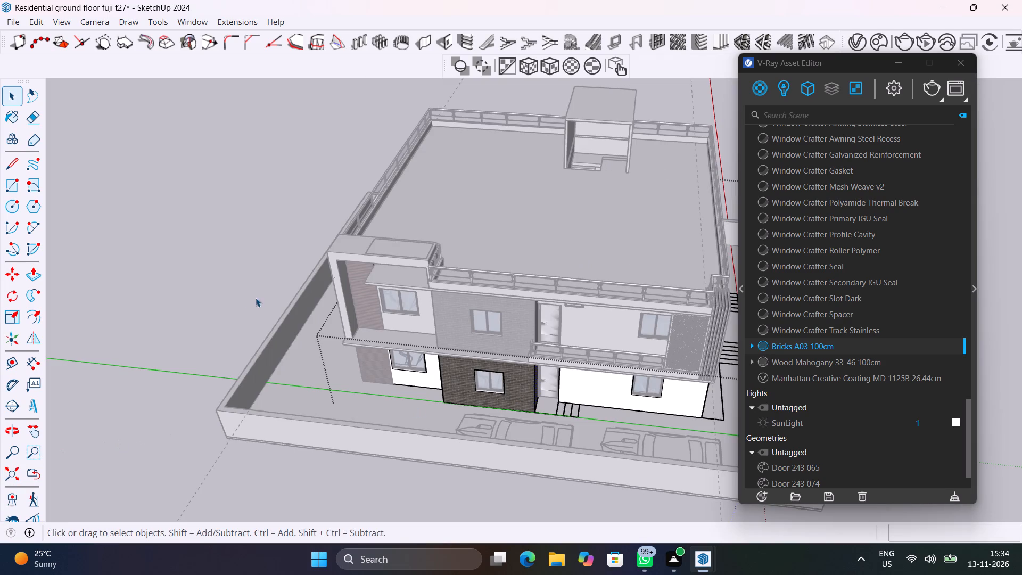
{"action": "left_click", "coordinate": [208, 281]}
{"action": "scroll", "coordinate": [393, 491], "scroll_direction": "down", "scroll_amount": 1}
{"action": "middle_click_drag", "start_coordinate": [392, 490], "coordinate": [283, 393]}
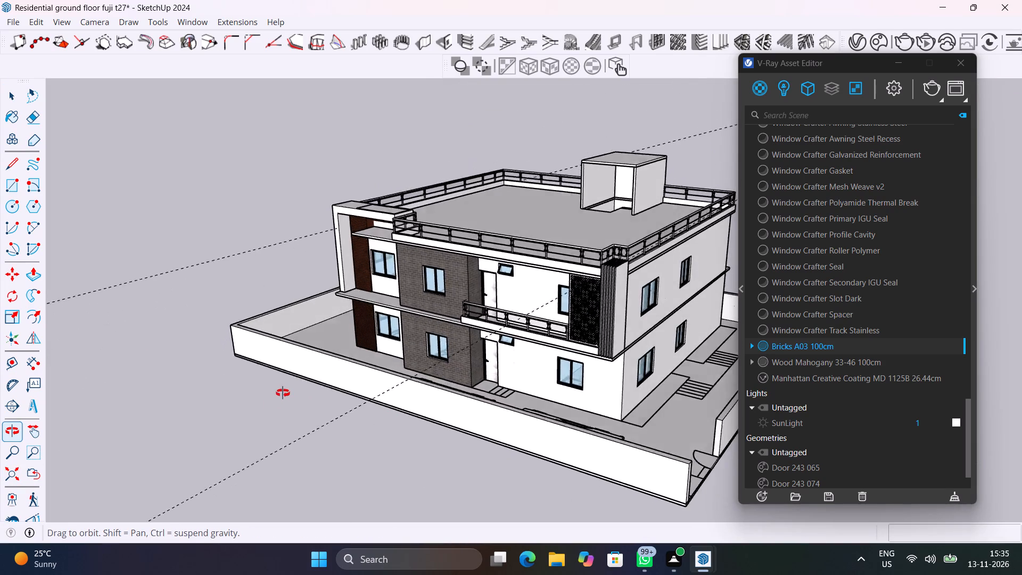
{"action": "middle_click_drag", "start_coordinate": [283, 393], "coordinate": [679, 372]}
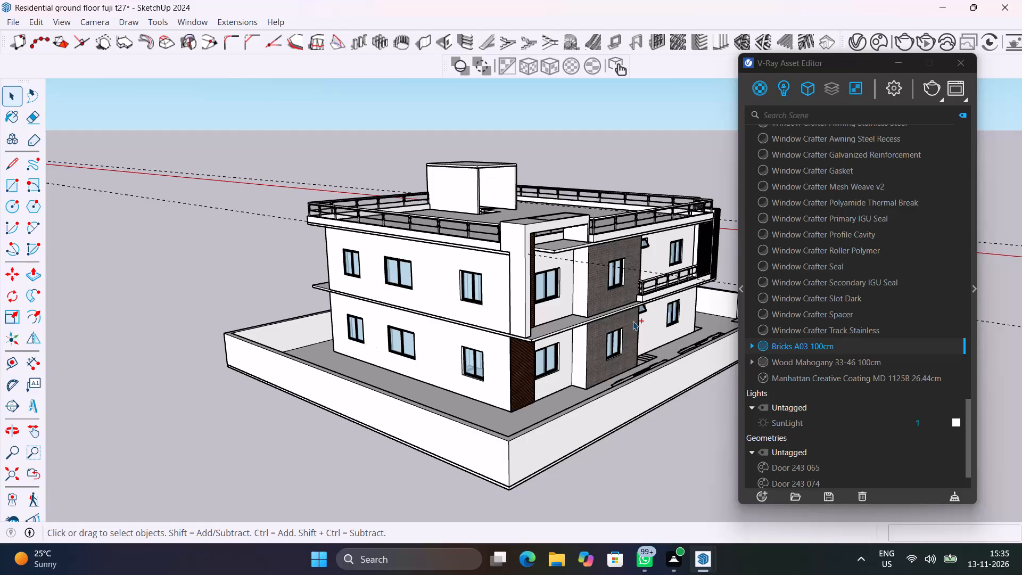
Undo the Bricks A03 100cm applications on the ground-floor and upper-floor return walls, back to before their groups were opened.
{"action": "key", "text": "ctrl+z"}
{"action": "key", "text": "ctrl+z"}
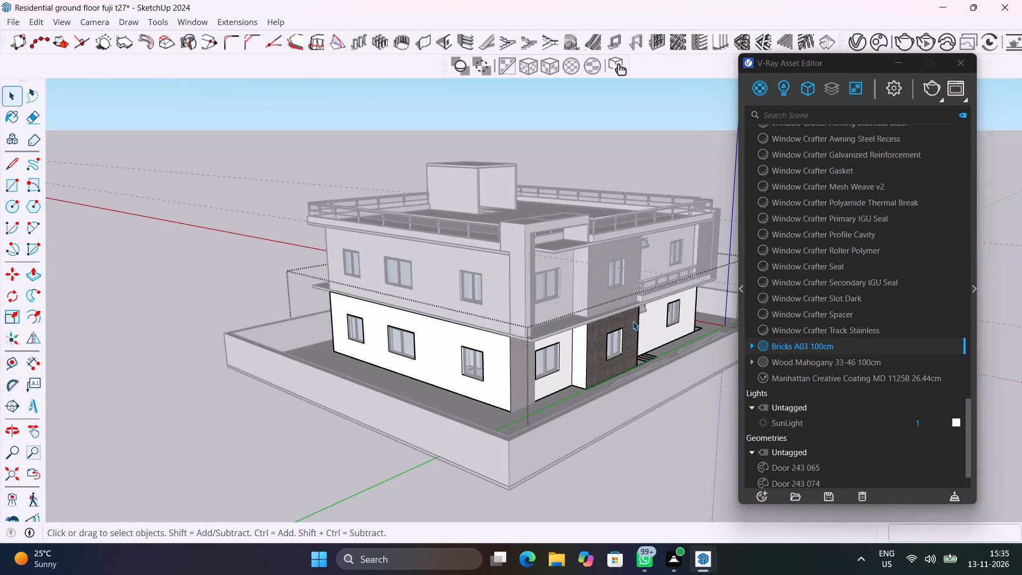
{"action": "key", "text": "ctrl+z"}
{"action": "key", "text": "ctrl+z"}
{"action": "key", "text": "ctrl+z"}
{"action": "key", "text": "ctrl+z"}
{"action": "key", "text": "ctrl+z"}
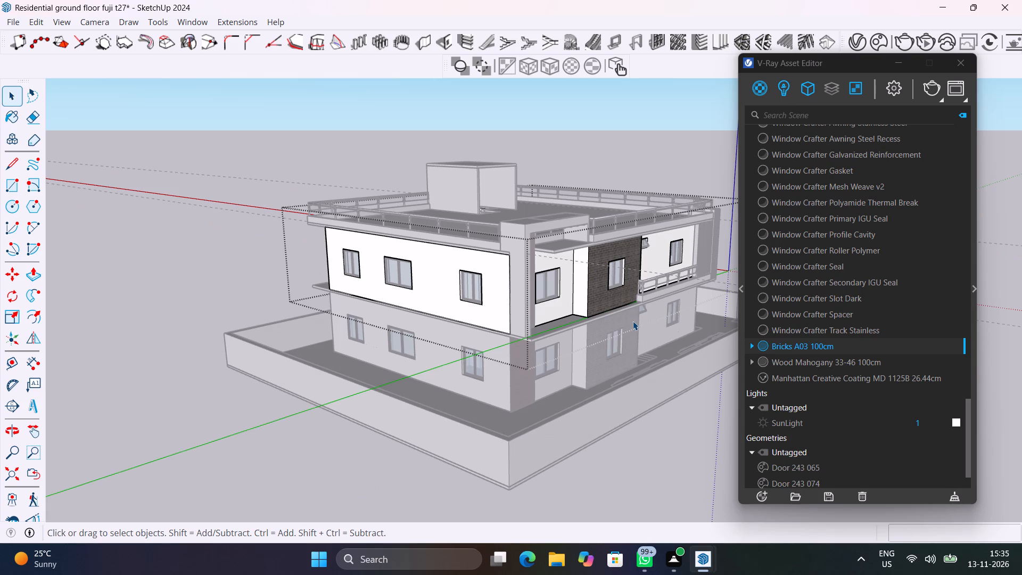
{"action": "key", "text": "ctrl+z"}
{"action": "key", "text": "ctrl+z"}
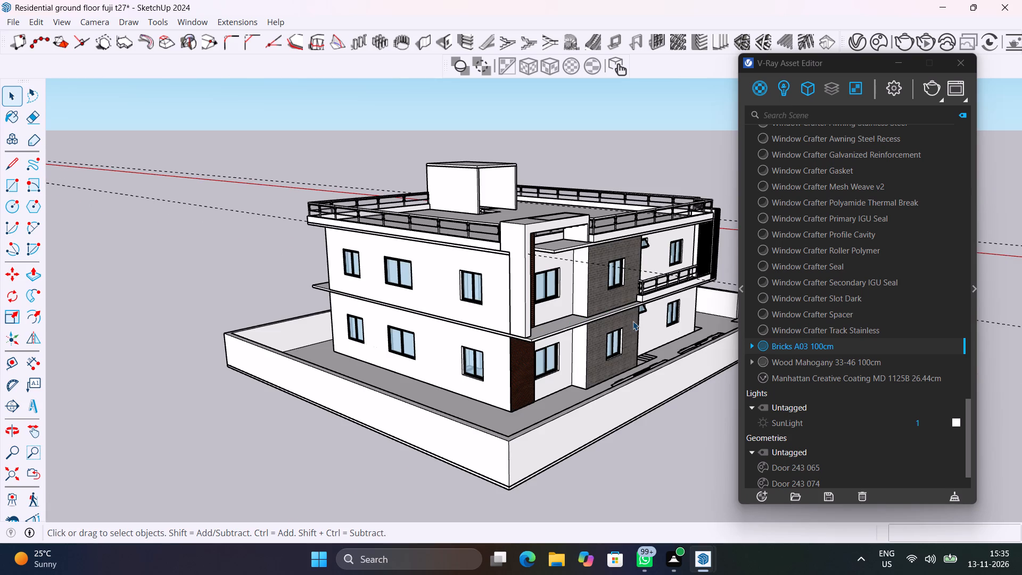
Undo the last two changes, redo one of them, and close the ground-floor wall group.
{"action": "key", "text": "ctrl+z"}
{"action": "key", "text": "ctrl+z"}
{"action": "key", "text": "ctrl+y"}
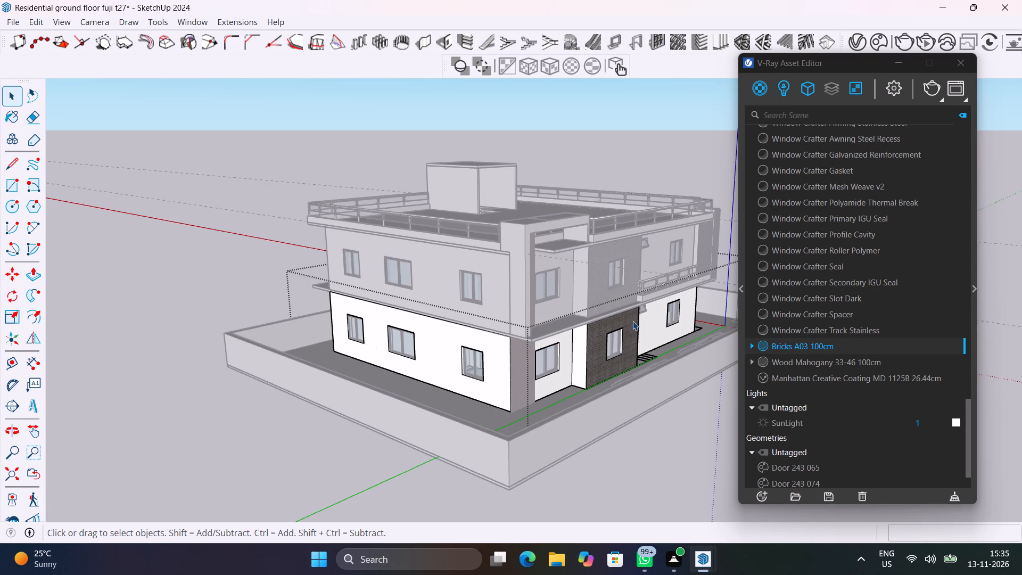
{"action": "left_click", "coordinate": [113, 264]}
Search the downloaded Cosmos assets for cream, import the Pp-1846-msg 17.72cm material, and clear the browser from the front facade.
{"action": "middle_click_drag", "start_coordinate": [454, 409], "coordinate": [299, 301]}
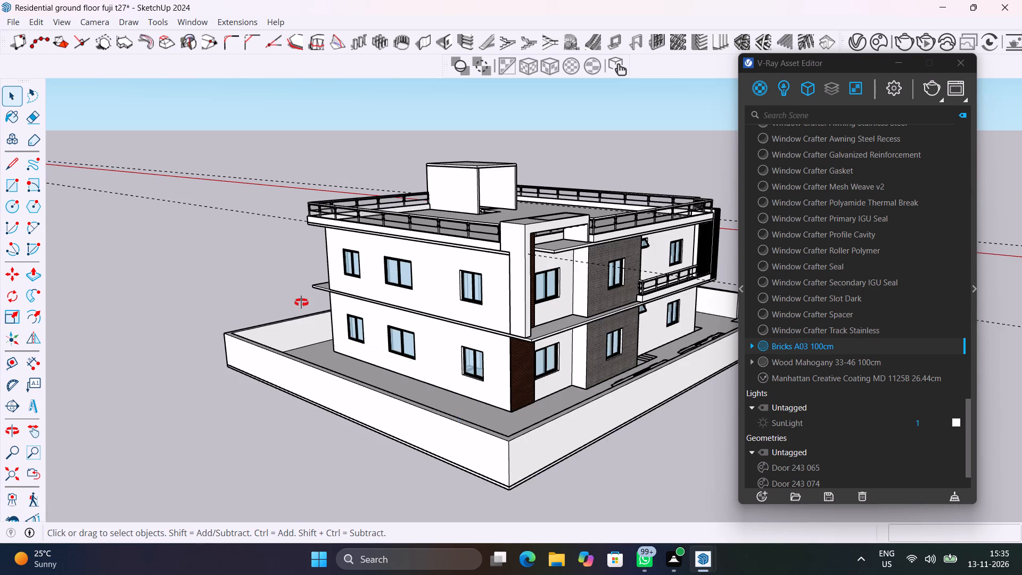
{"action": "middle_click_drag", "start_coordinate": [299, 301], "coordinate": [238, 354]}
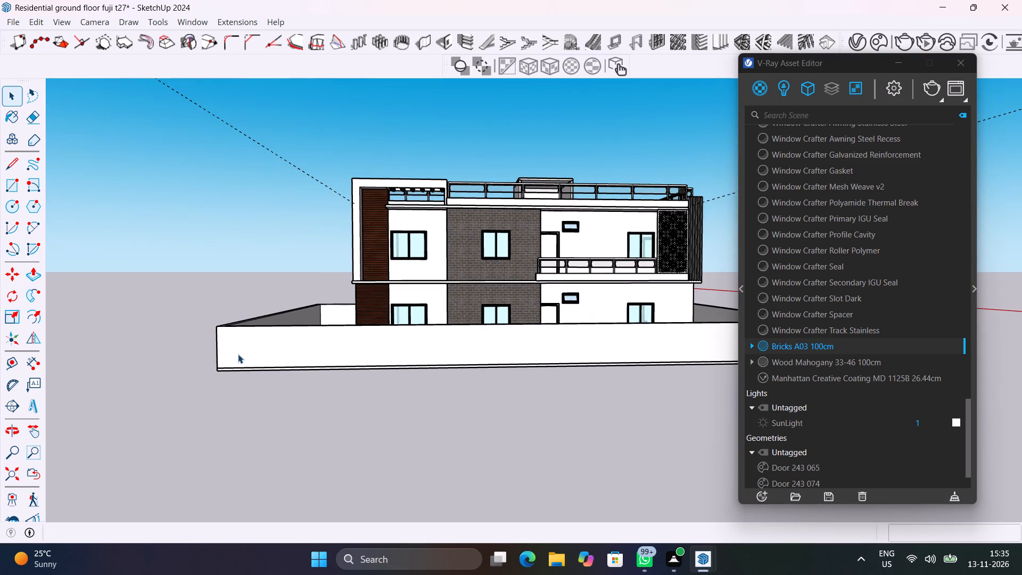
{"action": "scroll", "coordinate": [588, 322], "scroll_direction": "up", "scroll_amount": 4}
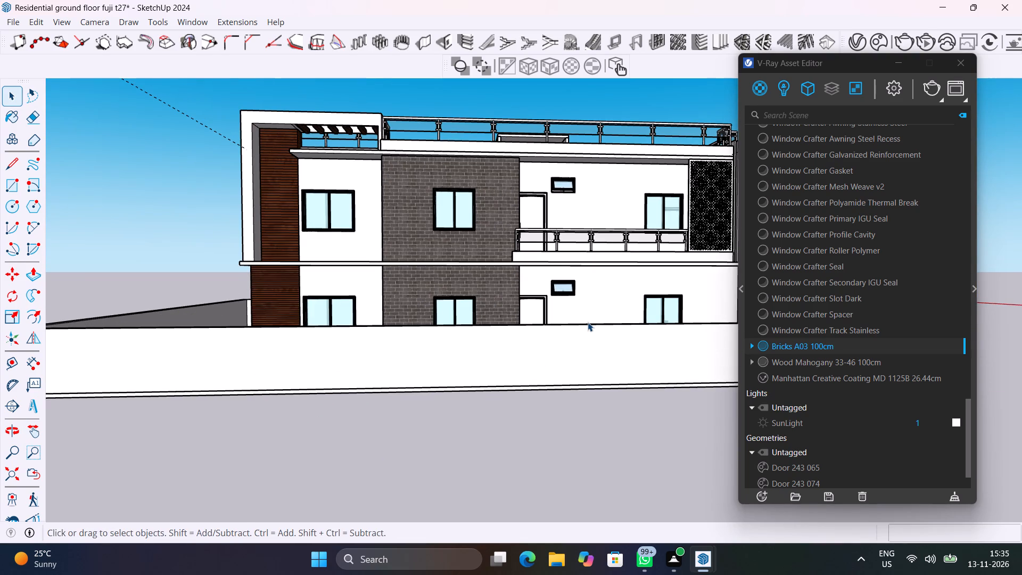
{"action": "middle_click_drag", "start_coordinate": [588, 322], "coordinate": [494, 315]}
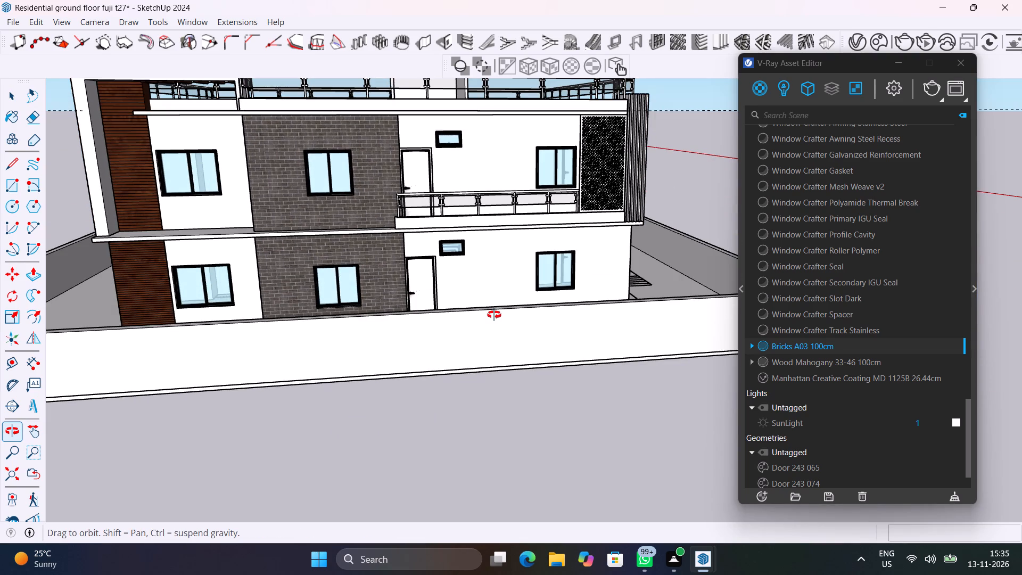
{"action": "middle_click_drag", "start_coordinate": [494, 315], "coordinate": [531, 351]}
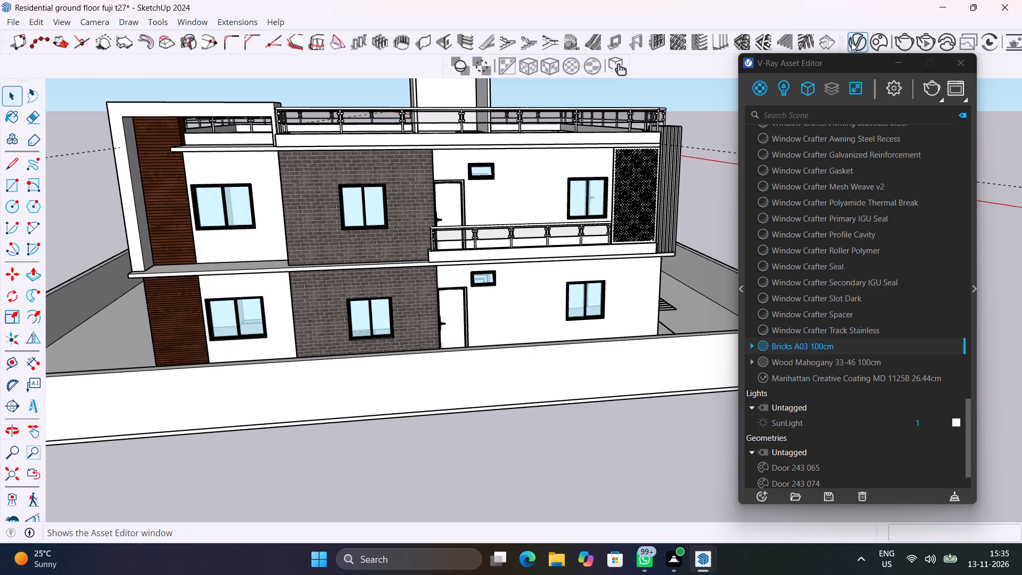
{"action": "left_click", "coordinate": [880, 39]}
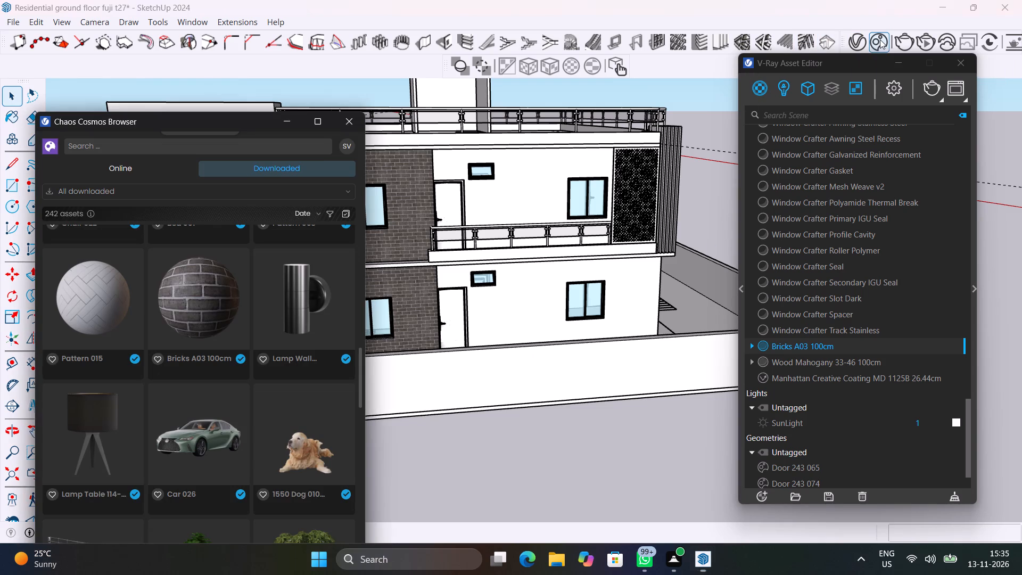
{"action": "left_click", "coordinate": [187, 144]}
{"action": "type", "text": "CRE"}
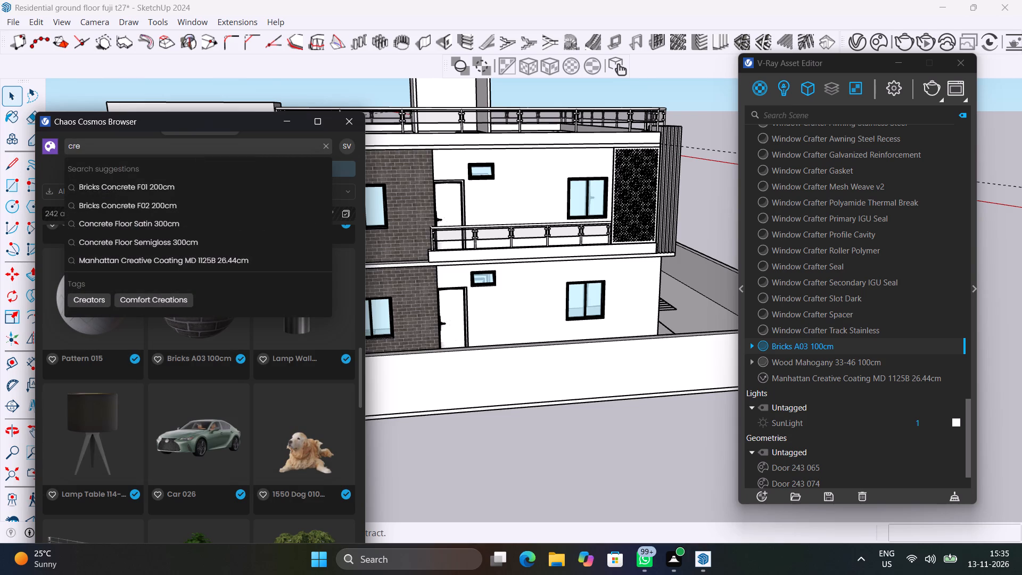
{"action": "type", "text": "AM"}
{"action": "key", "text": "space"}
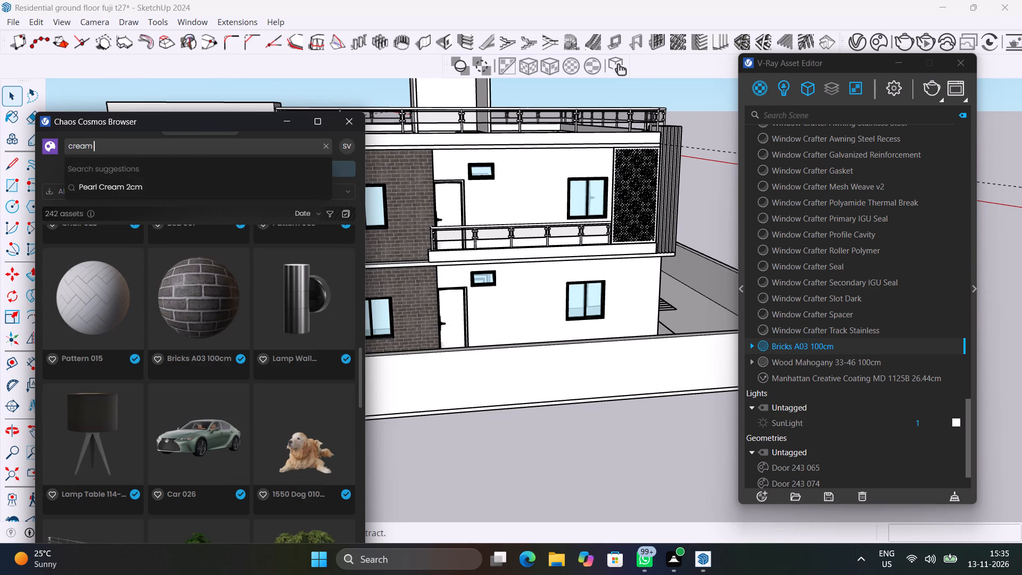
{"action": "key", "text": "Return"}
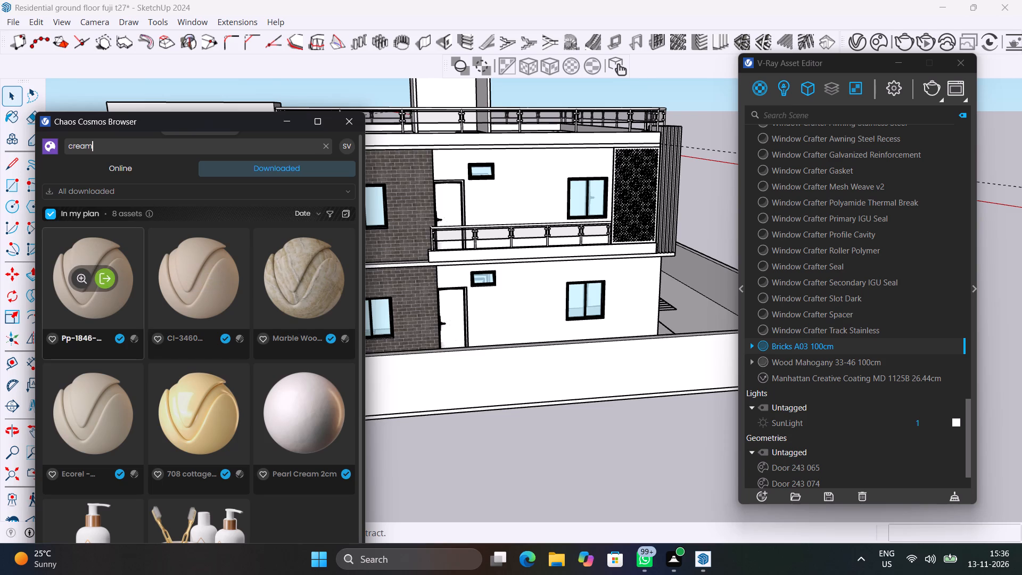
{"action": "left_click", "coordinate": [104, 283]}
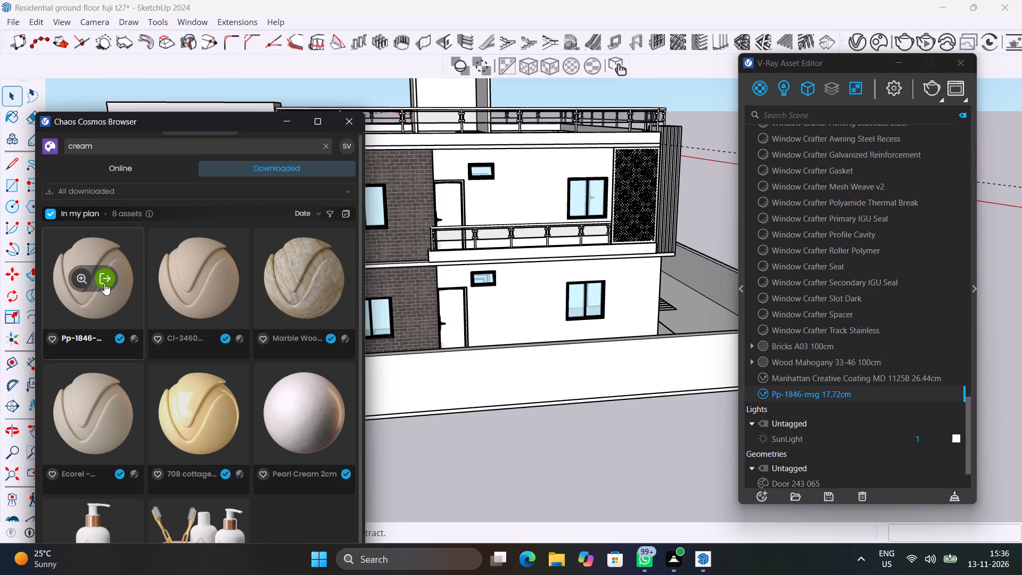
{"action": "left_click_drag", "start_coordinate": [225, 121], "coordinate": [194, 424]}
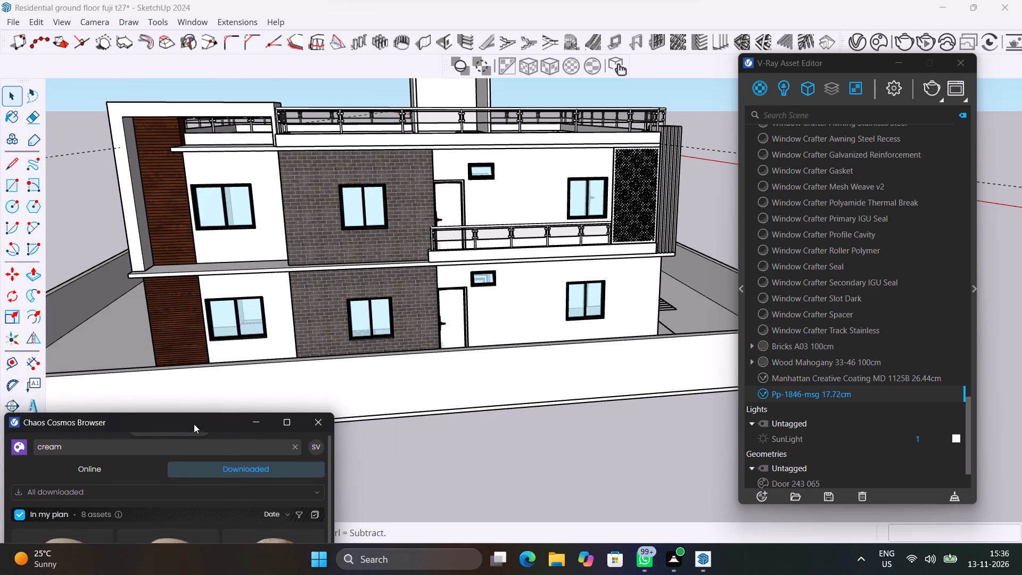
{"action": "left_click_drag", "start_coordinate": [194, 424], "coordinate": [194, 424]}
Inside the upper-floor wall group, apply Pp-1846-msg 17.72cm to the window wall beside the louvres and the return wall joining it to the brick.
{"action": "left_click", "coordinate": [242, 241]}
{"action": "double_click", "coordinate": [242, 241]}
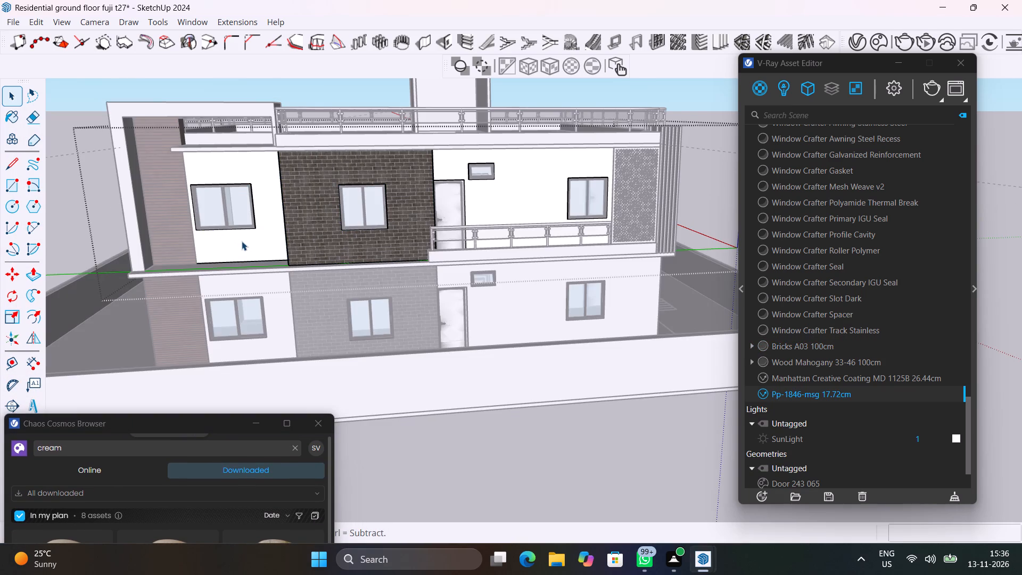
{"action": "left_click", "coordinate": [248, 239]}
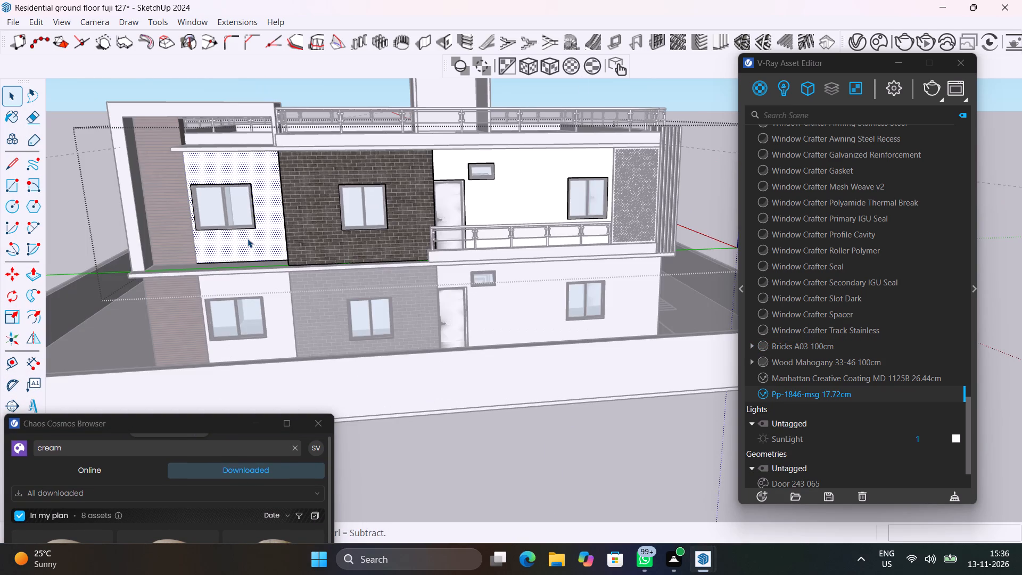
{"action": "right_click", "coordinate": [806, 396]}
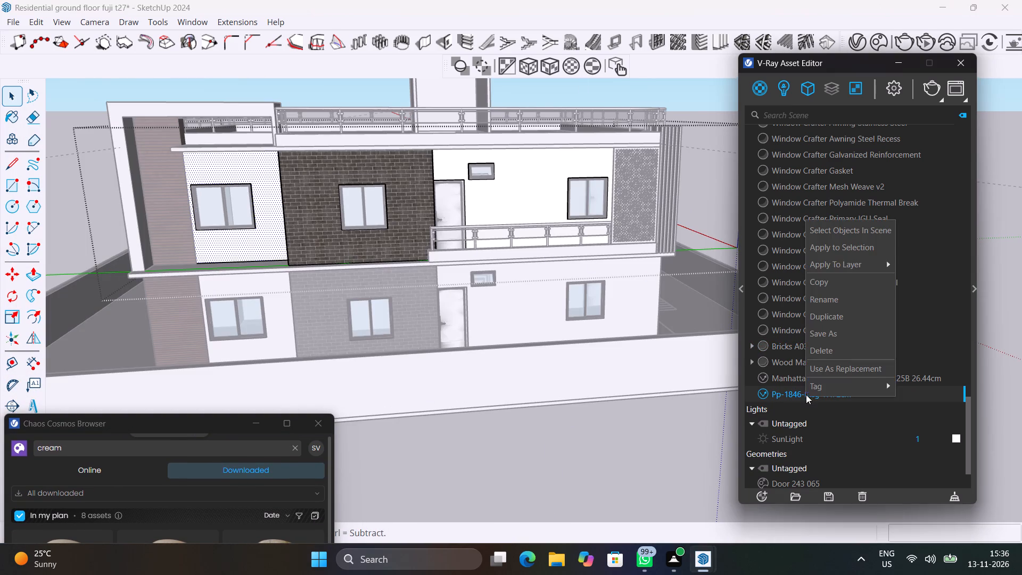
{"action": "left_click", "coordinate": [846, 245]}
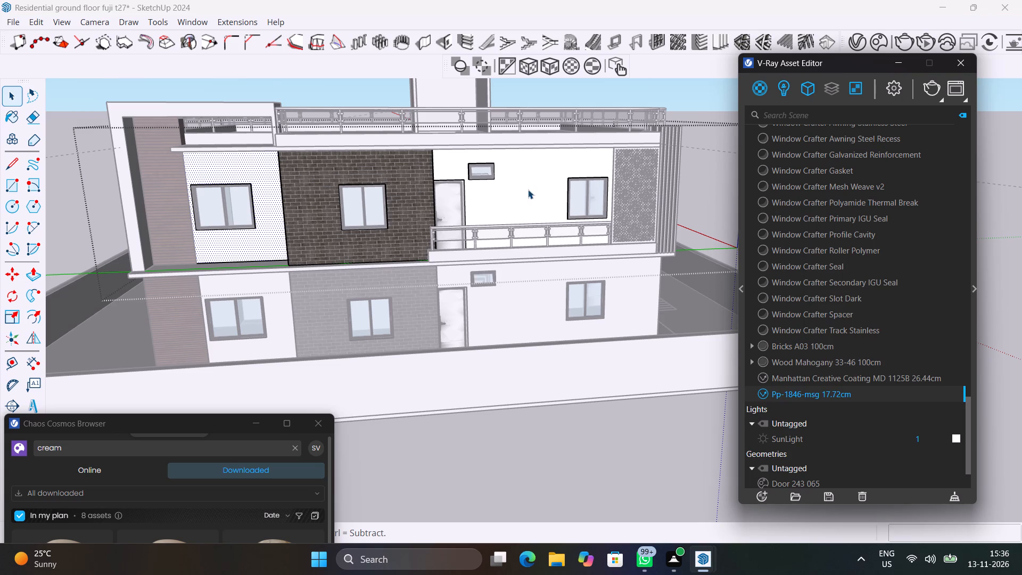
{"action": "middle_click_drag", "start_coordinate": [348, 201], "coordinate": [609, 200]}
{"action": "scroll", "coordinate": [525, 199], "scroll_direction": "up", "scroll_amount": 4}
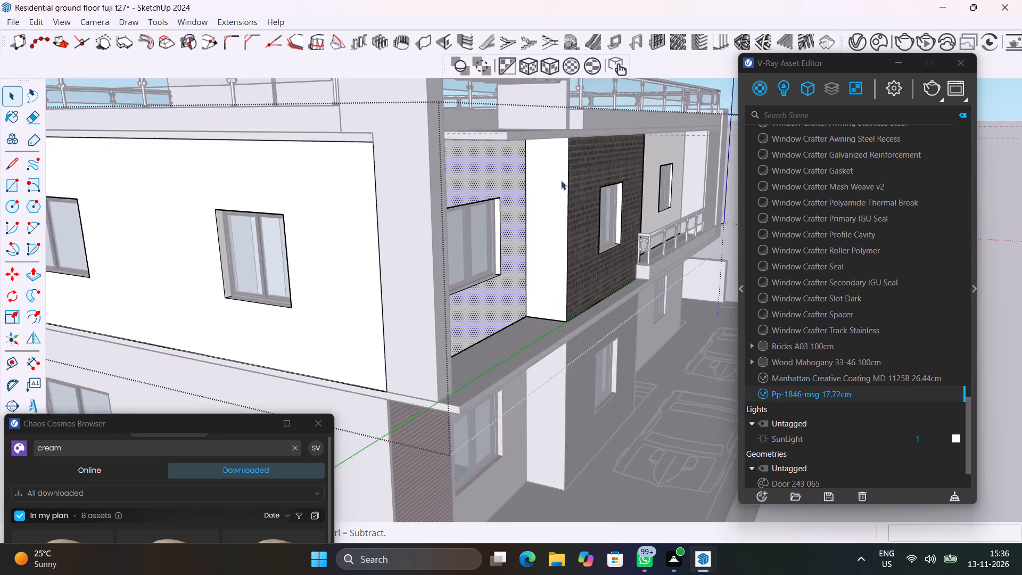
{"action": "left_click", "coordinate": [564, 176]}
{"action": "right_click", "coordinate": [820, 390]}
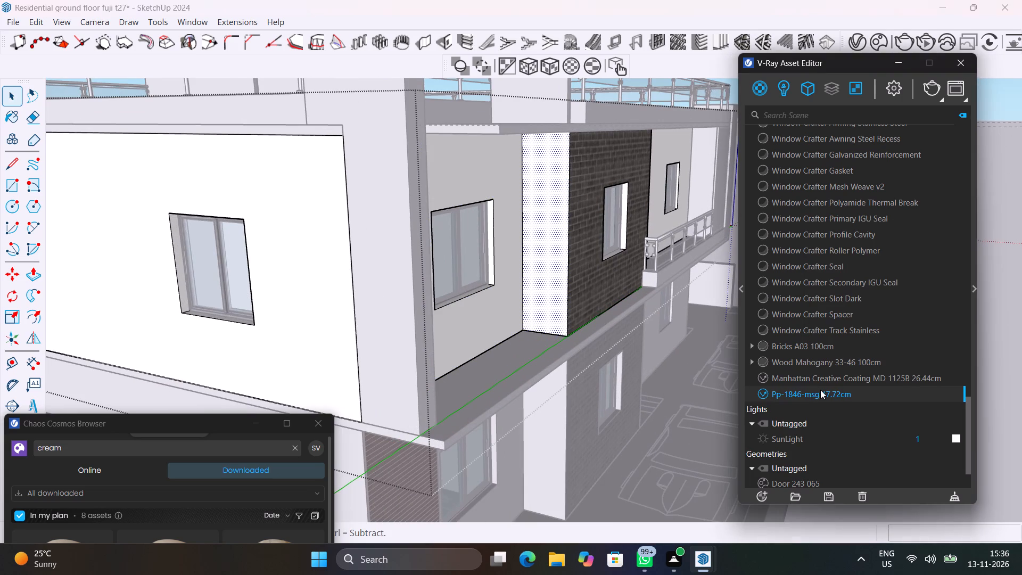
{"action": "left_click", "coordinate": [853, 239]}
Apply Pp-1846-msg 17.72cm to the upper-floor return wall between the brick and balcony door, and to the balcony wall face.
{"action": "middle_click_drag", "start_coordinate": [612, 229], "coordinate": [241, 228]}
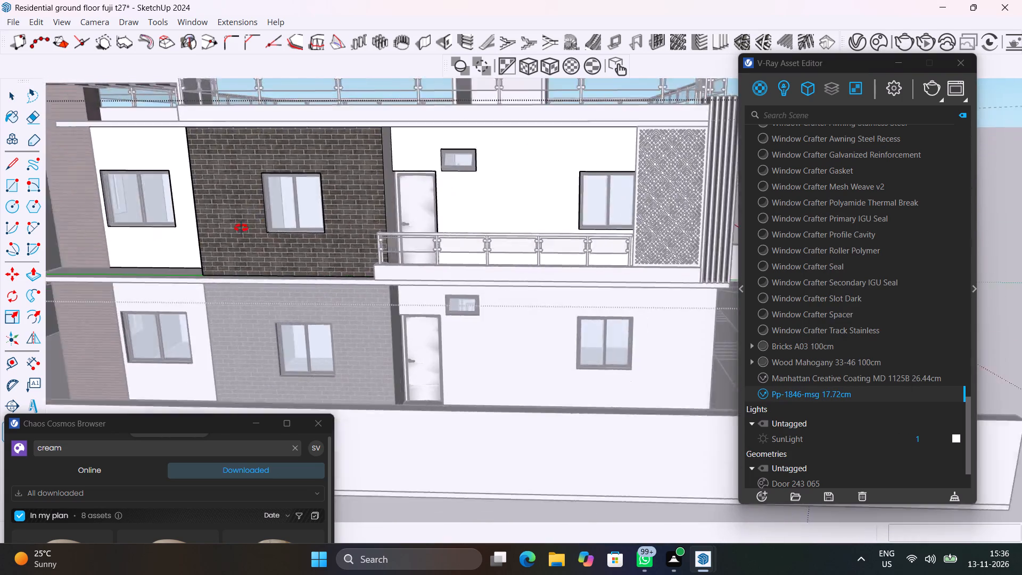
{"action": "middle_click_drag", "start_coordinate": [241, 228], "coordinate": [131, 230]}
{"action": "scroll", "coordinate": [324, 142], "scroll_direction": "up", "scroll_amount": 5}
{"action": "left_click", "coordinate": [371, 154]}
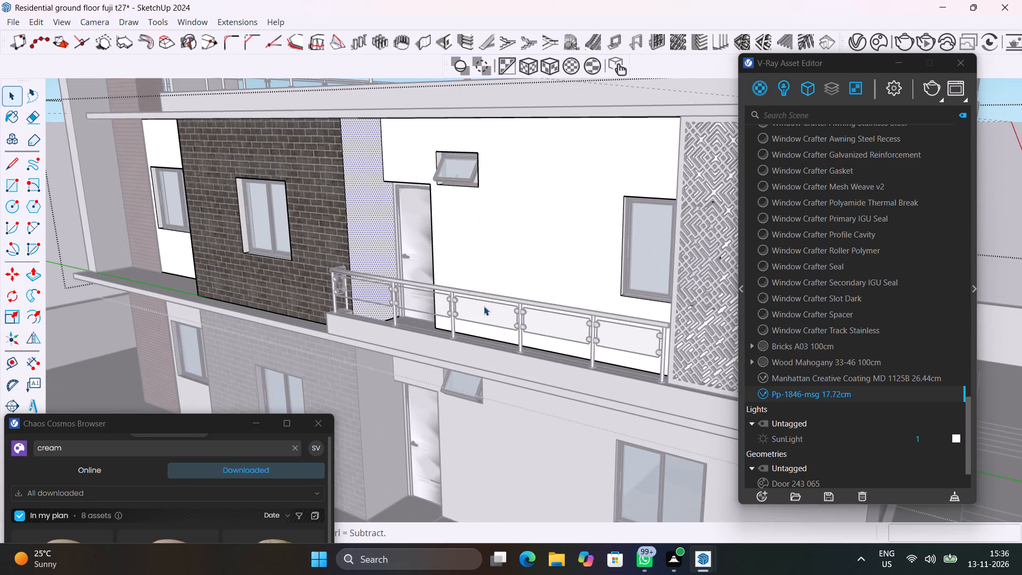
{"action": "right_click", "coordinate": [830, 395]}
{"action": "left_click", "coordinate": [870, 242]}
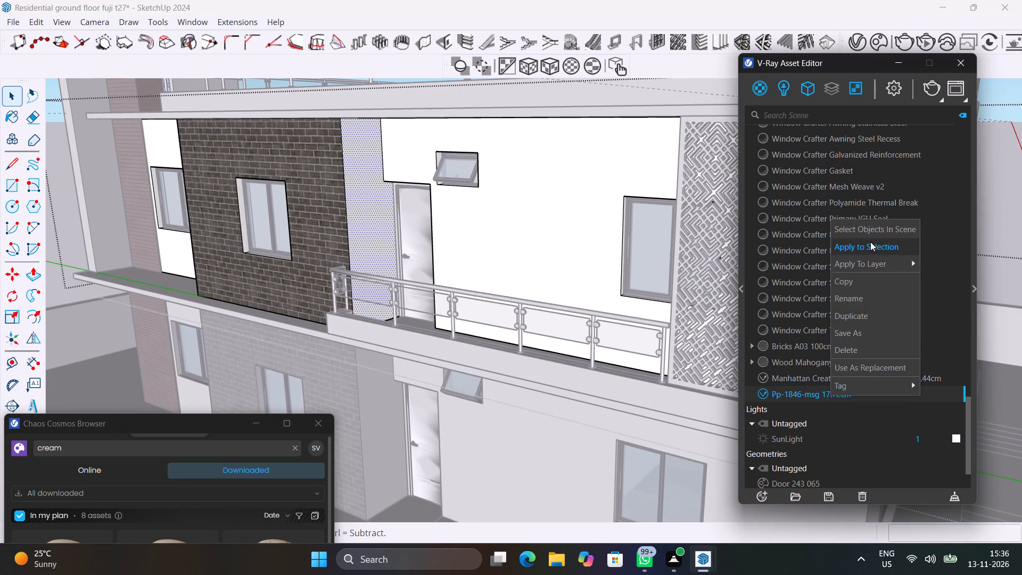
{"action": "left_click", "coordinate": [570, 189]}
{"action": "right_click", "coordinate": [865, 393]}
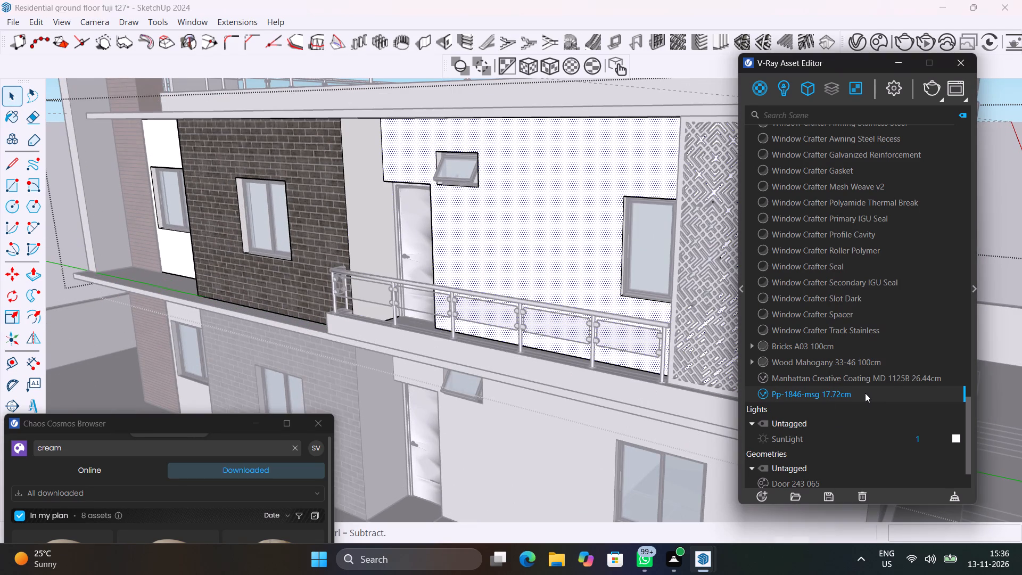
{"action": "left_click", "coordinate": [908, 236]}
Inside the ground-floor wall group, apply Pp-1846-msg 17.72cm to the entrance-door wall face and the return wall between it and the brick.
{"action": "scroll", "coordinate": [660, 307], "scroll_direction": "down", "scroll_amount": 15}
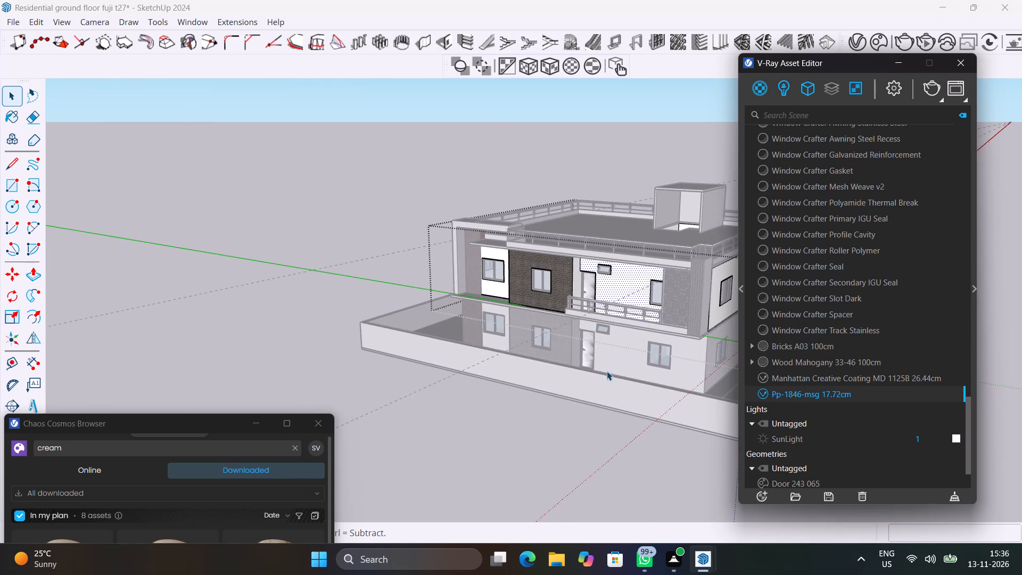
{"action": "scroll", "coordinate": [637, 335], "scroll_direction": "up", "scroll_amount": 10}
{"action": "middle_click_drag", "start_coordinate": [562, 365], "coordinate": [633, 347]}
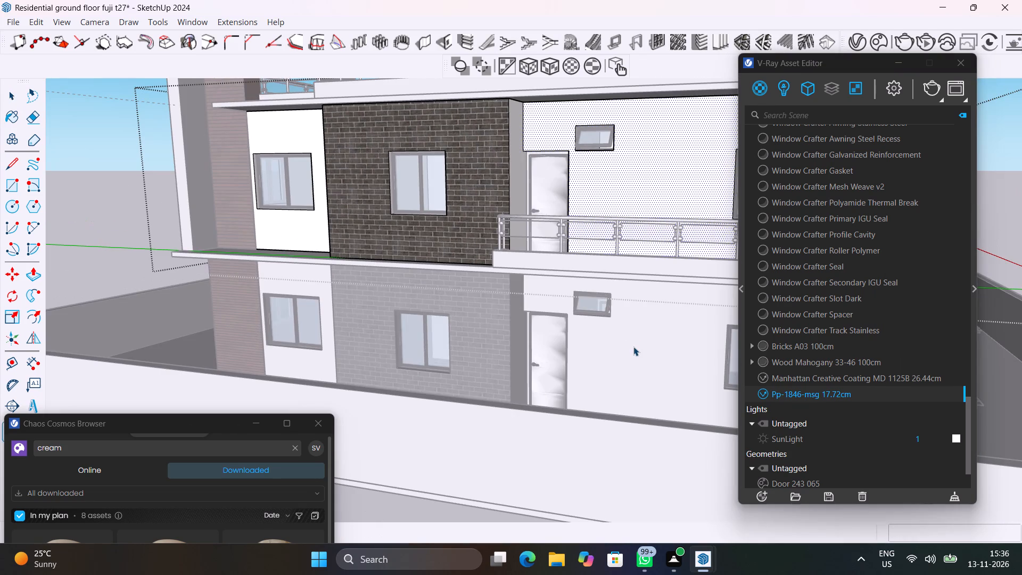
{"action": "left_click", "coordinate": [633, 347]}
{"action": "double_click", "coordinate": [633, 346]}
{"action": "left_click", "coordinate": [633, 346]}
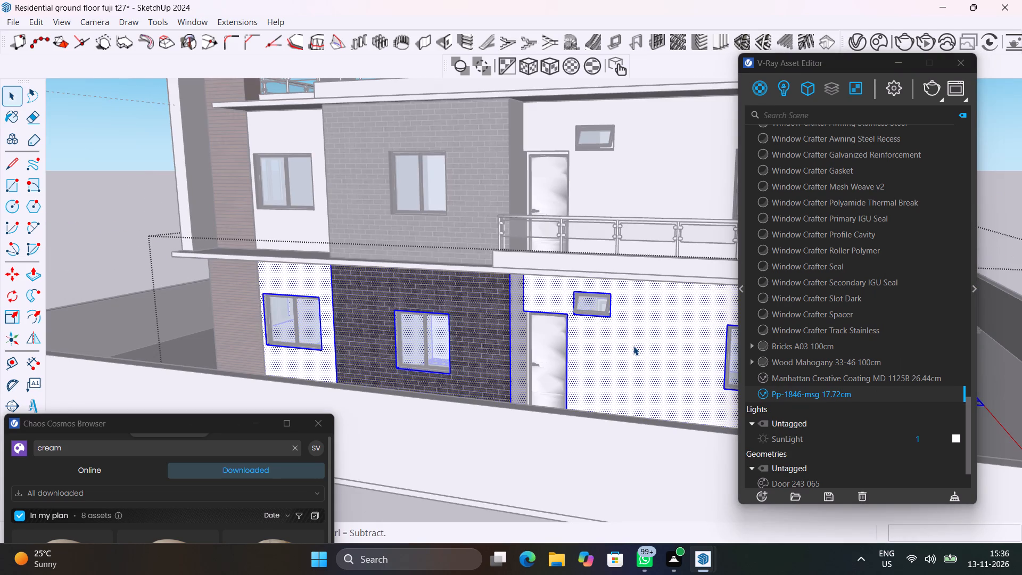
{"action": "left_click", "coordinate": [633, 346]}
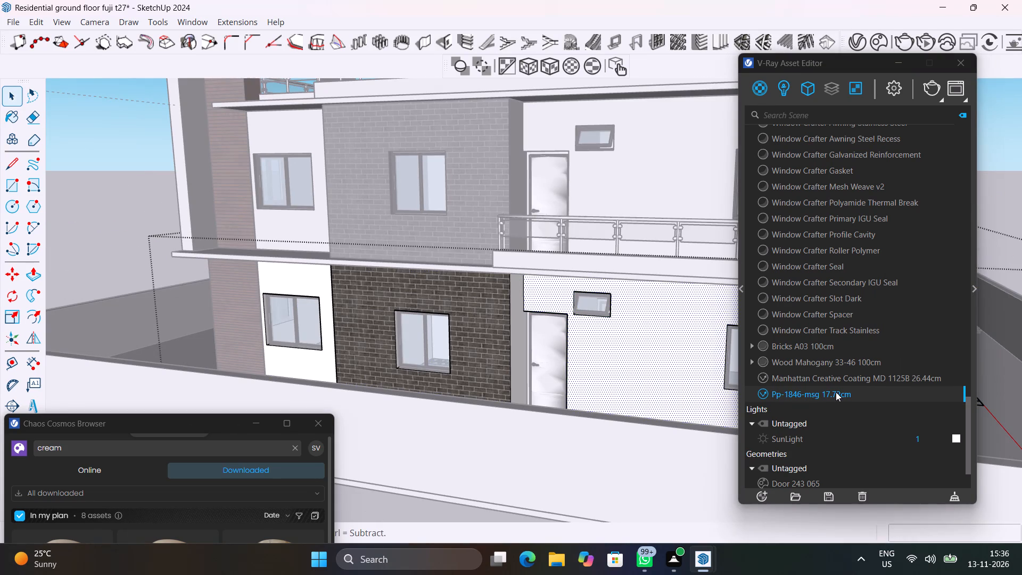
{"action": "right_click", "coordinate": [836, 392]}
{"action": "left_click", "coordinate": [889, 245]}
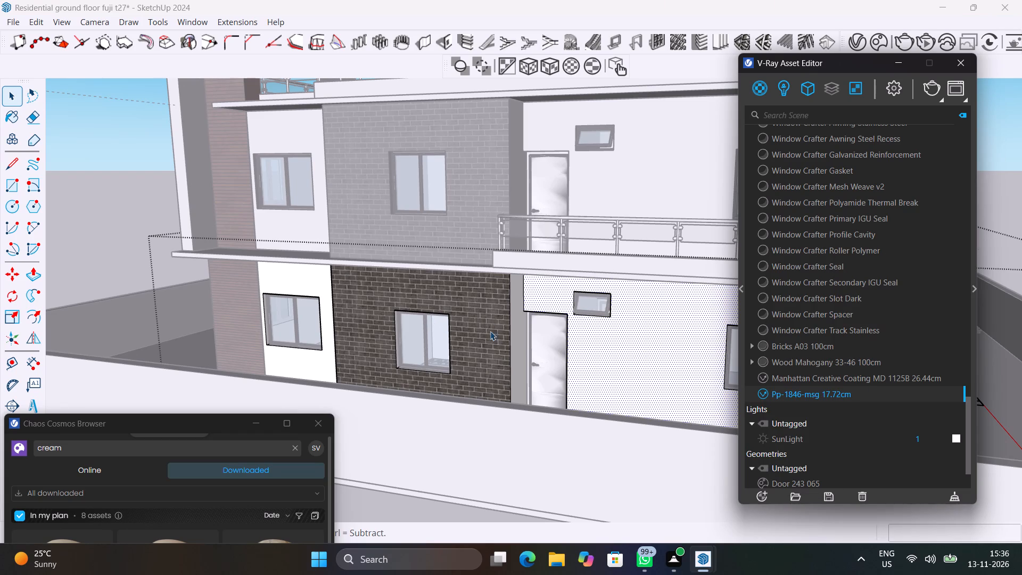
{"action": "scroll", "coordinate": [526, 292], "scroll_direction": "up", "scroll_amount": 9}
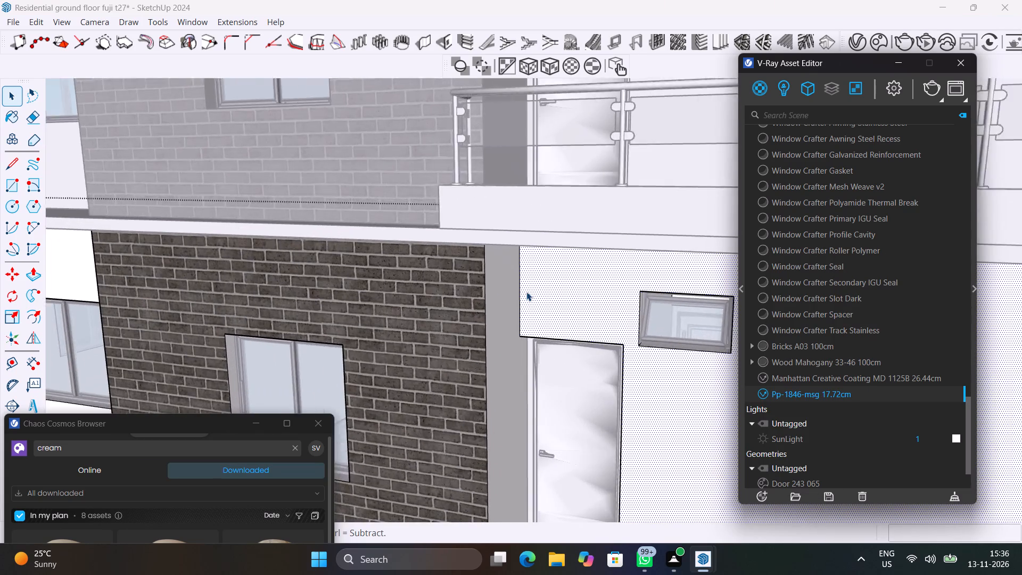
{"action": "left_click", "coordinate": [499, 321]}
{"action": "right_click", "coordinate": [803, 400]}
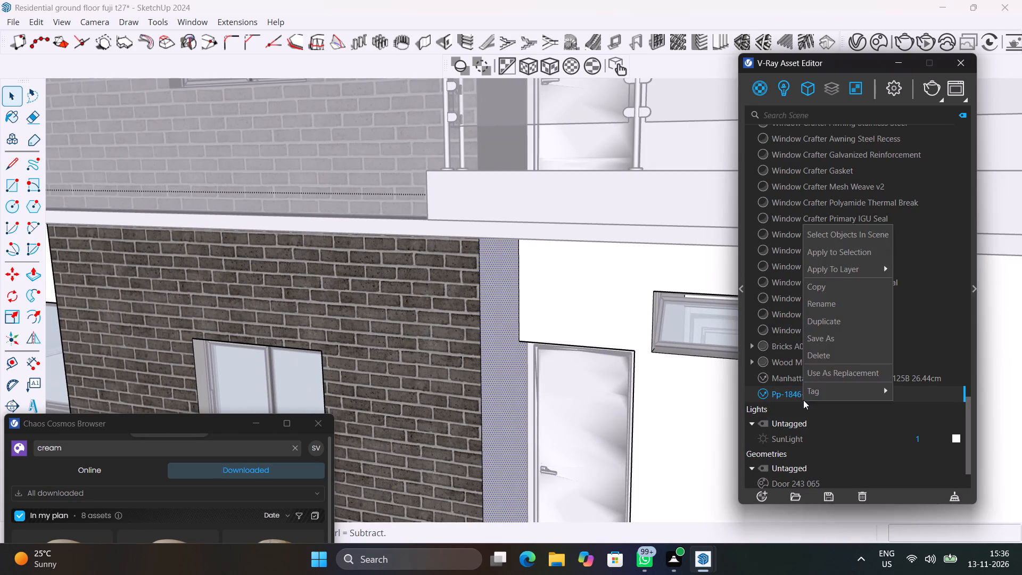
{"action": "left_click", "coordinate": [872, 256]}
Apply Pp-1846-msg 17.72cm to the ground-floor window wall beside the louvres and the return wall joining it to the brick, then exit the group.
{"action": "scroll", "coordinate": [595, 291], "scroll_direction": "down", "scroll_amount": 11}
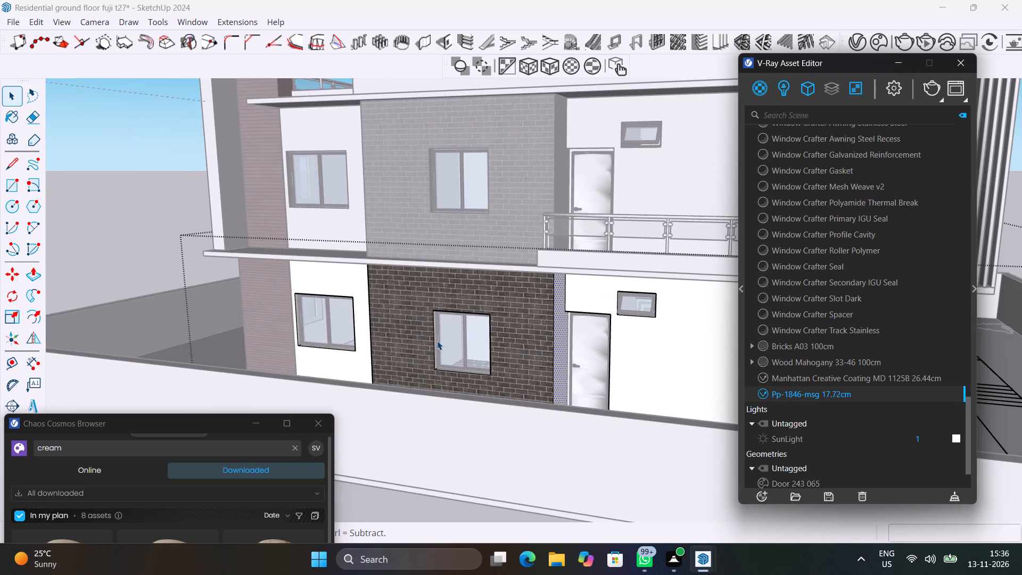
{"action": "middle_click_drag", "start_coordinate": [437, 341], "coordinate": [695, 358]}
{"action": "scroll", "coordinate": [490, 328], "scroll_direction": "up", "scroll_amount": 5}
{"action": "left_click", "coordinate": [497, 327]}
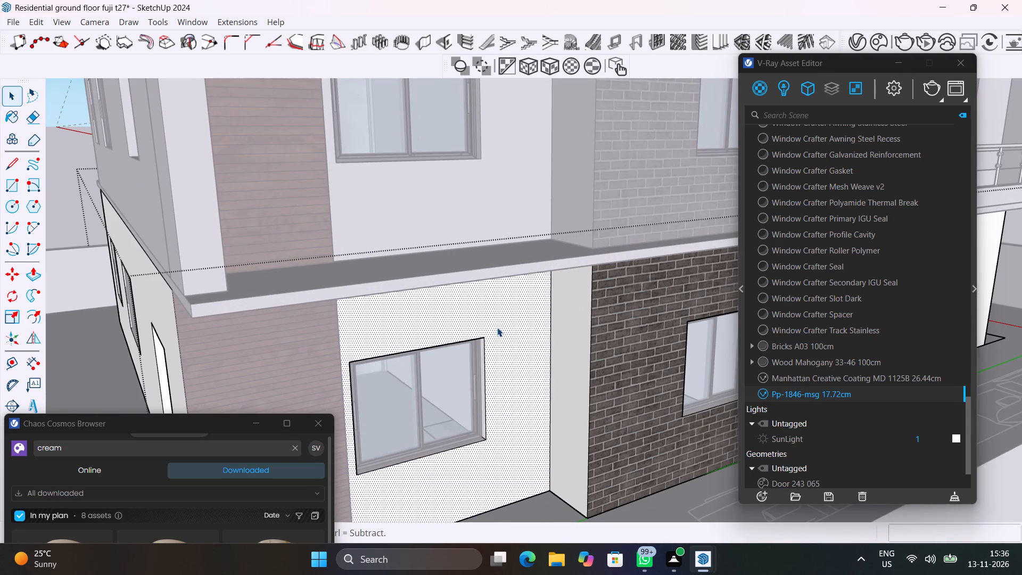
{"action": "right_click", "coordinate": [870, 395]}
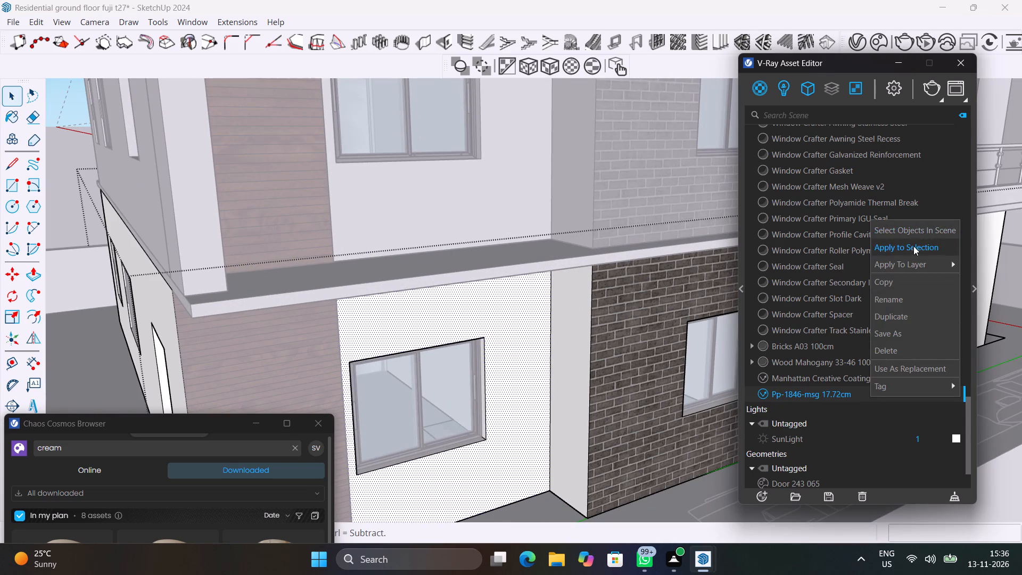
{"action": "left_click", "coordinate": [917, 248]}
{"action": "left_click", "coordinate": [571, 372]}
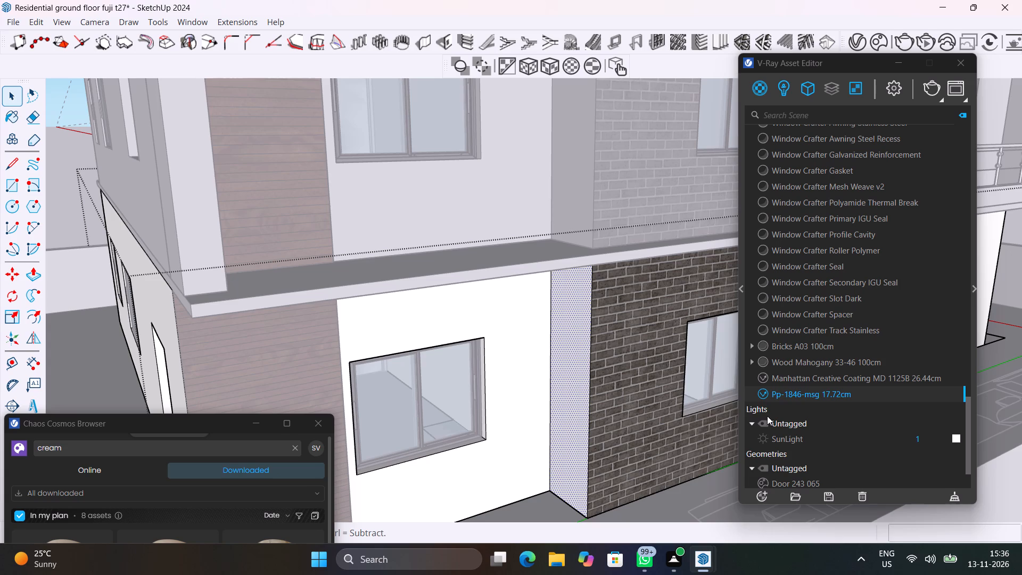
{"action": "right_click", "coordinate": [809, 398]}
{"action": "left_click", "coordinate": [853, 249]}
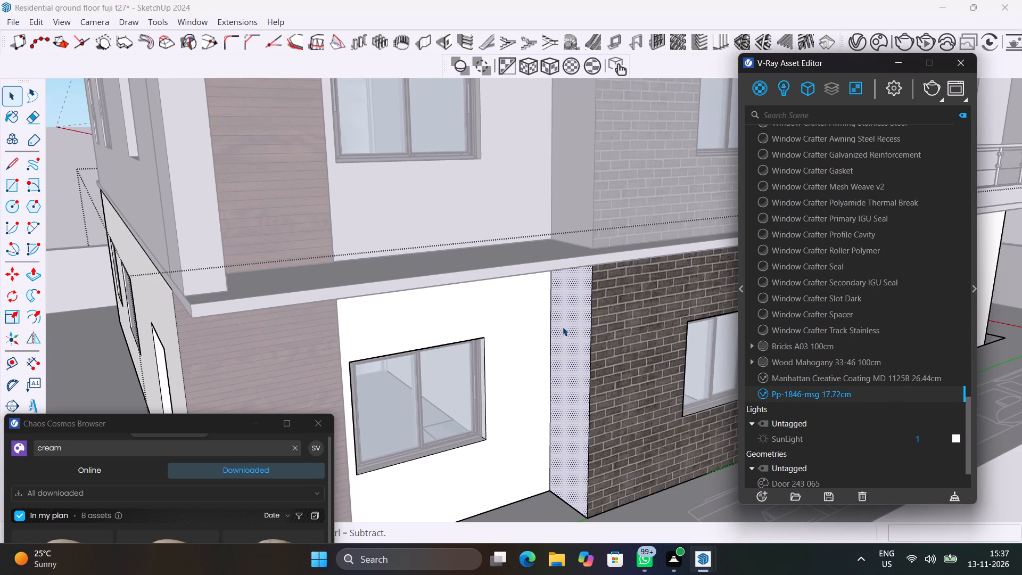
{"action": "scroll", "coordinate": [563, 327], "scroll_direction": "down", "scroll_amount": 18}
{"action": "left_click", "coordinate": [277, 274]}
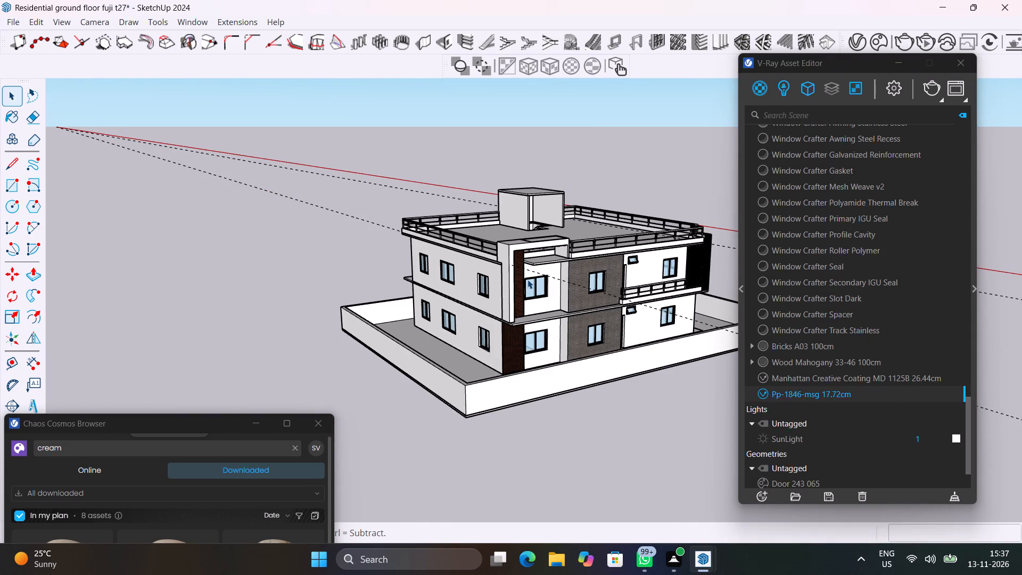
Close the V-Ray Asset Editor and Chaos Cosmos Browser, and save the model.
{"action": "left_click", "coordinate": [962, 69]}
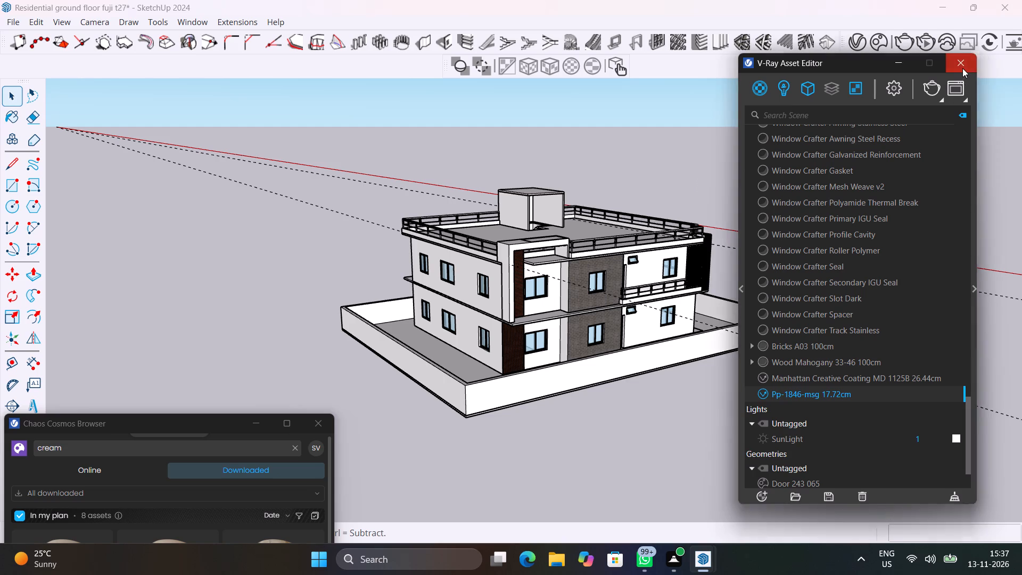
{"action": "left_click", "coordinate": [316, 420]}
{"action": "middle_click_drag", "start_coordinate": [532, 448], "coordinate": [395, 417]}
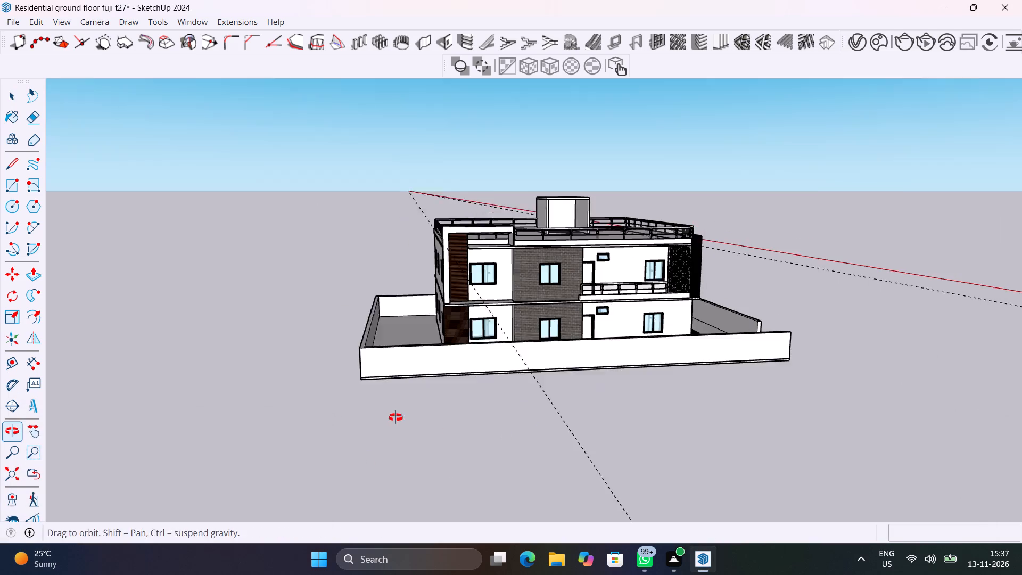
{"action": "middle_click_drag", "start_coordinate": [395, 417], "coordinate": [395, 417]}
{"action": "key", "text": "ctrl+s"}
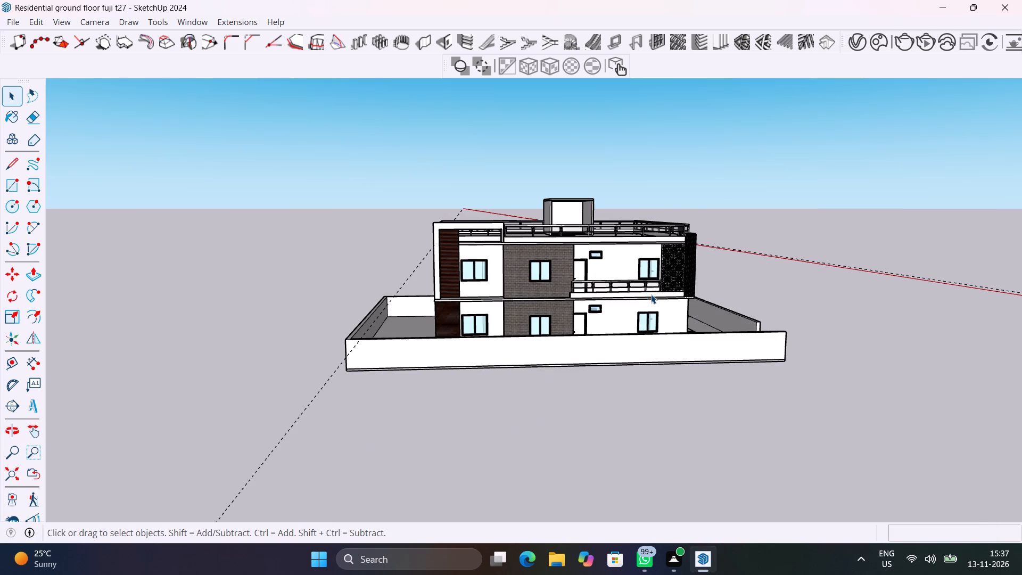
Run an interactive V-Ray render of the front facade, examine the wall finishes up close, and stop and close the render.
{"action": "scroll", "coordinate": [651, 294], "scroll_direction": "up", "scroll_amount": 7}
{"action": "middle_click_drag", "start_coordinate": [597, 310], "coordinate": [678, 369], "text": "shift"}
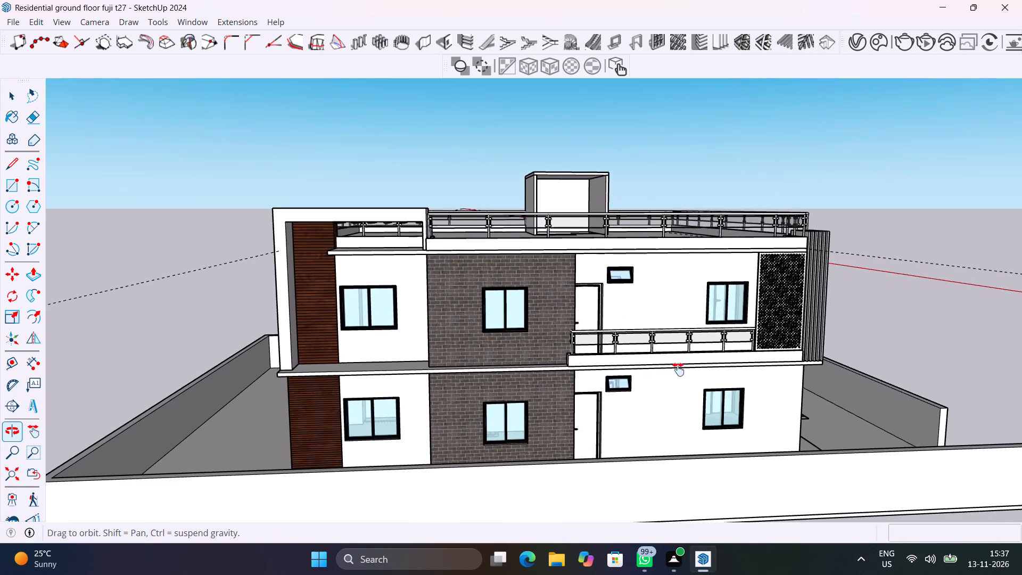
{"action": "middle_click_drag", "start_coordinate": [678, 369], "coordinate": [657, 362], "text": "shift"}
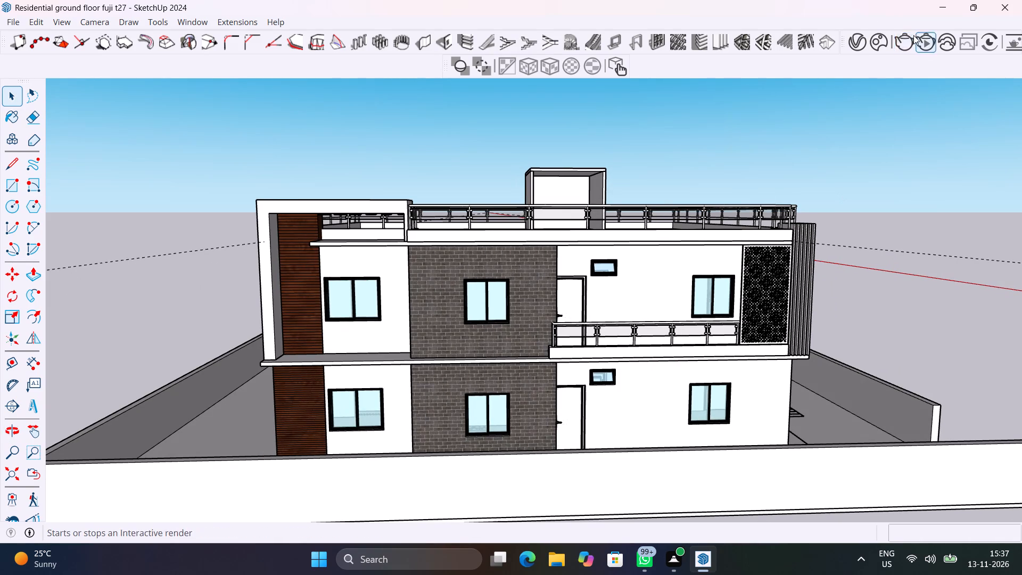
{"action": "left_click", "coordinate": [901, 45]}
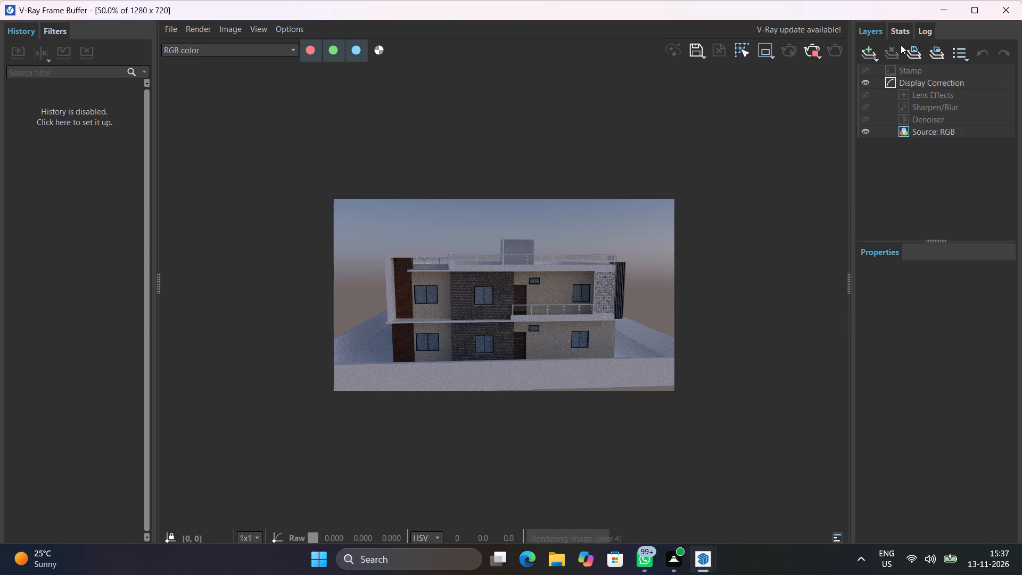
{"action": "scroll", "coordinate": [517, 360], "scroll_direction": "up", "scroll_amount": 2}
{"action": "scroll", "coordinate": [517, 360], "scroll_direction": "down", "scroll_amount": 1}
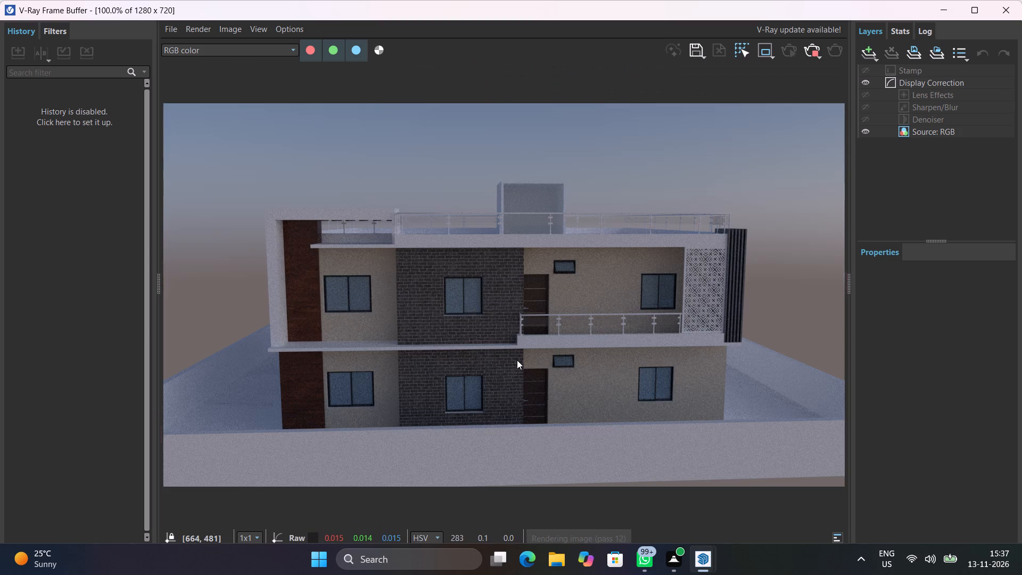
{"action": "scroll", "coordinate": [574, 366], "scroll_direction": "down", "scroll_amount": 1}
{"action": "middle_click_drag", "start_coordinate": [570, 364], "coordinate": [540, 353]}
{"action": "scroll", "coordinate": [540, 352], "scroll_direction": "up", "scroll_amount": 1}
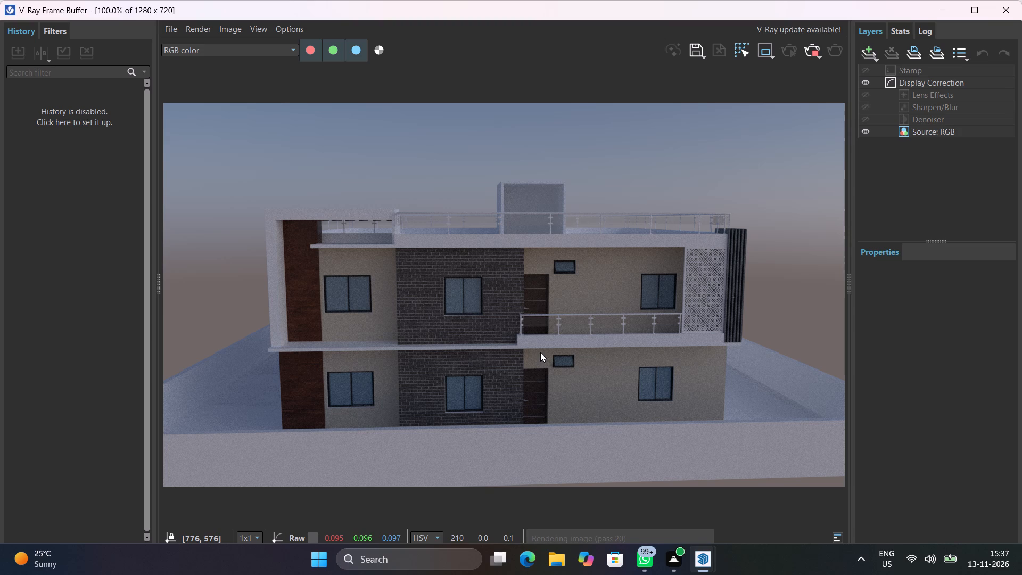
{"action": "scroll", "coordinate": [306, 308], "scroll_direction": "up", "scroll_amount": 1}
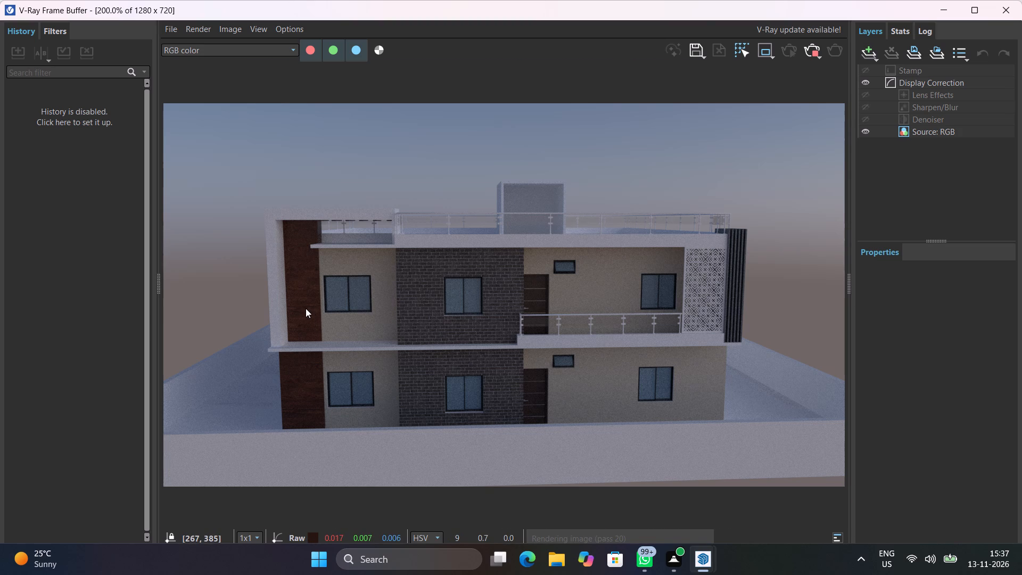
{"action": "scroll", "coordinate": [306, 308], "scroll_direction": "up", "scroll_amount": 2}
{"action": "scroll", "coordinate": [306, 308], "scroll_direction": "down", "scroll_amount": 2}
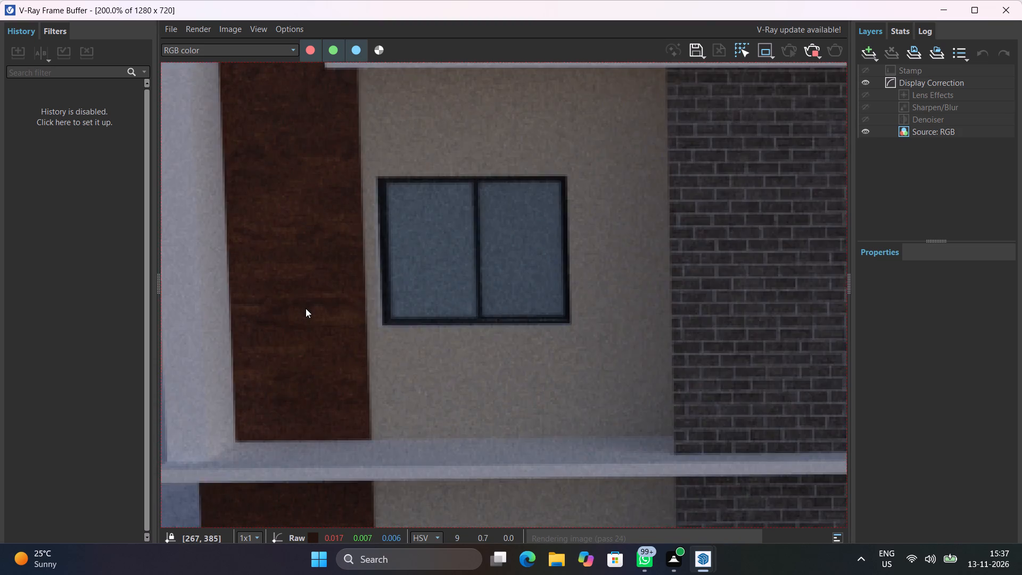
{"action": "scroll", "coordinate": [306, 308], "scroll_direction": "down", "scroll_amount": 1}
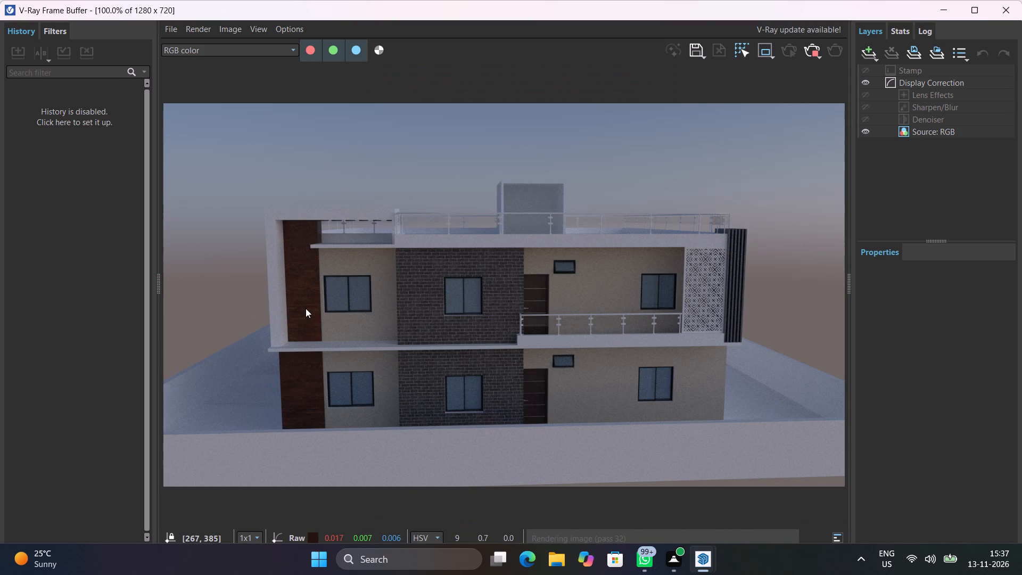
{"action": "left_click", "coordinate": [810, 55]}
{"action": "left_click", "coordinate": [1013, 11]}
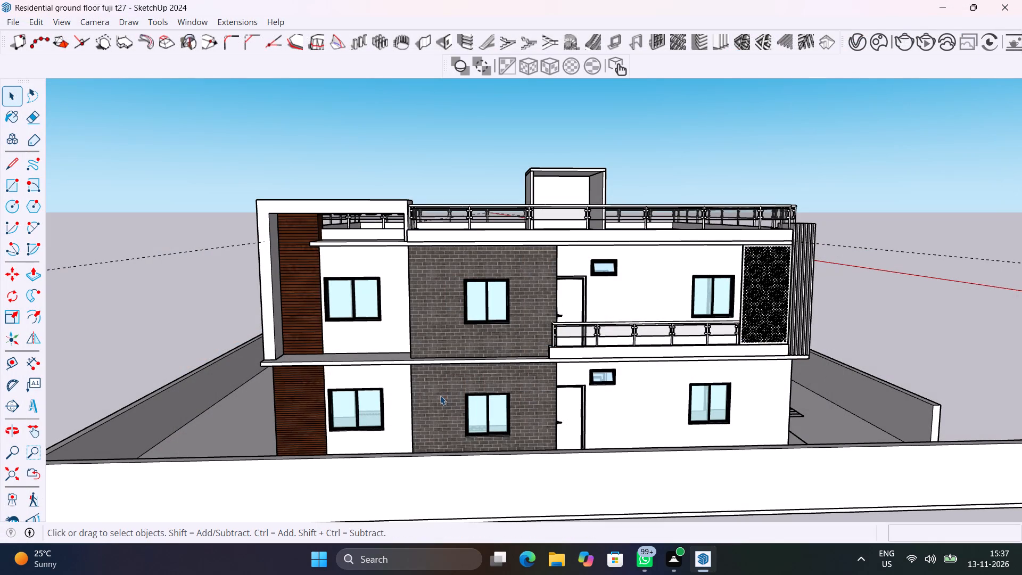
Examine the projecting slab between the floors, from the louvred corner along the brick wall, from above and below.
{"action": "middle_click_drag", "start_coordinate": [388, 372], "coordinate": [511, 380]}
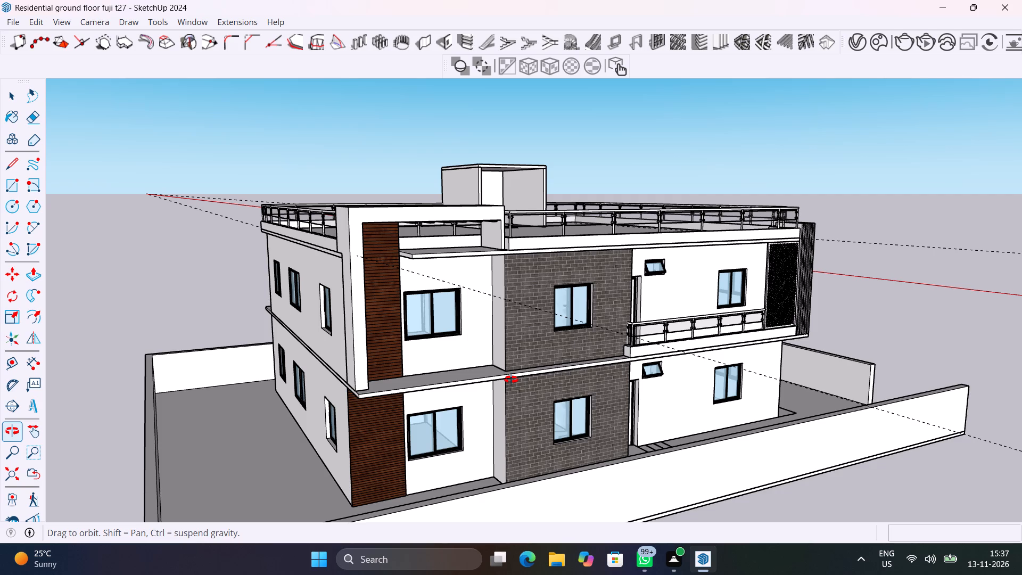
{"action": "middle_click_drag", "start_coordinate": [511, 380], "coordinate": [553, 440]}
{"action": "scroll", "coordinate": [481, 449], "scroll_direction": "up", "scroll_amount": 2}
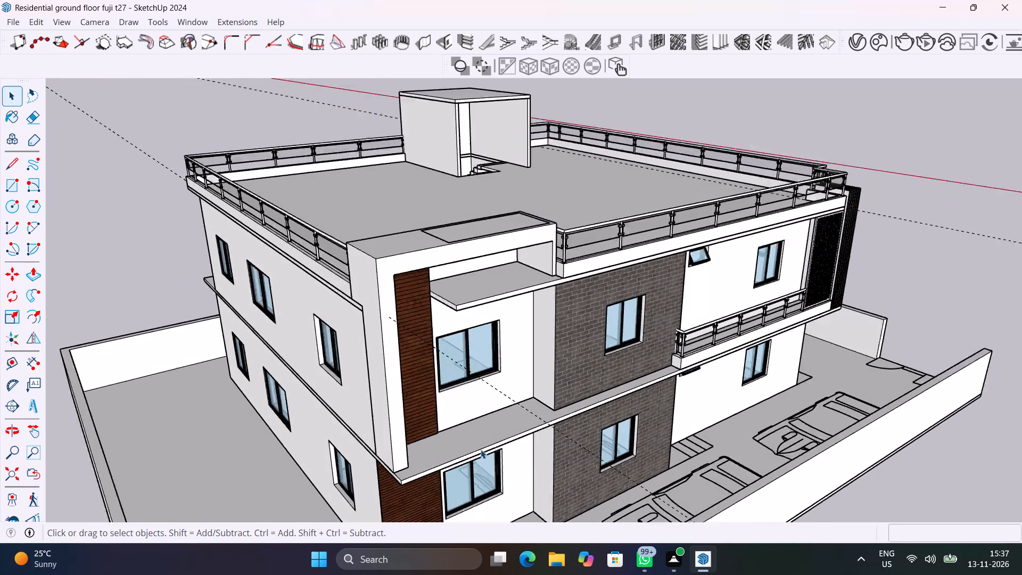
{"action": "scroll", "coordinate": [481, 449], "scroll_direction": "up", "scroll_amount": 4}
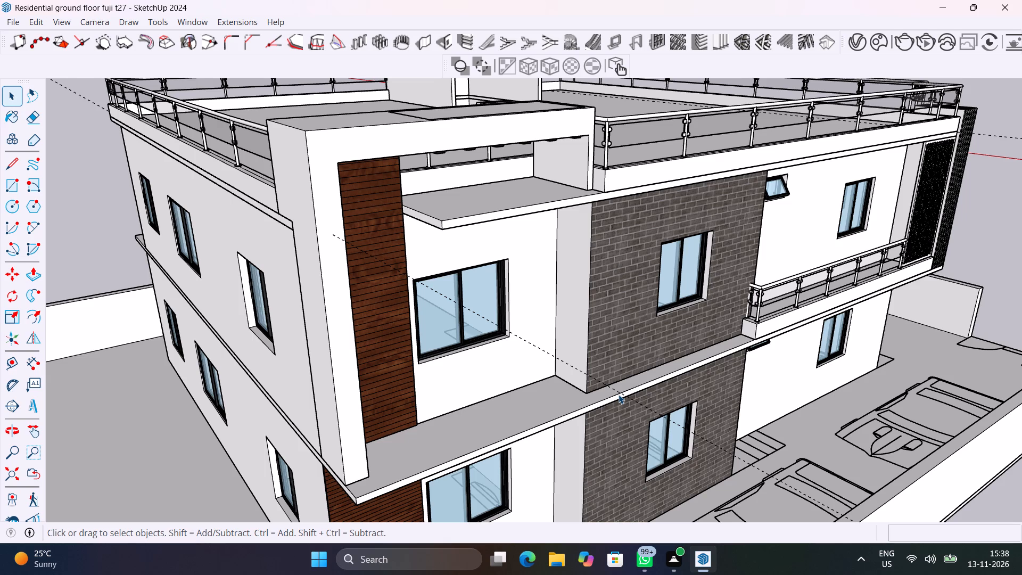
{"action": "scroll", "coordinate": [619, 395], "scroll_direction": "up", "scroll_amount": 5}
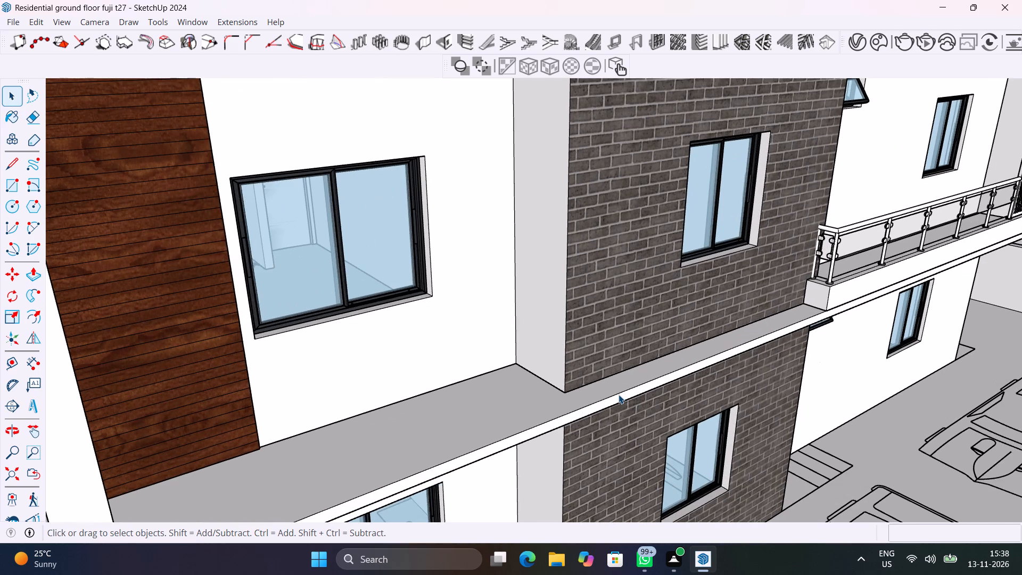
{"action": "middle_click_drag", "start_coordinate": [617, 397], "coordinate": [575, 259]}
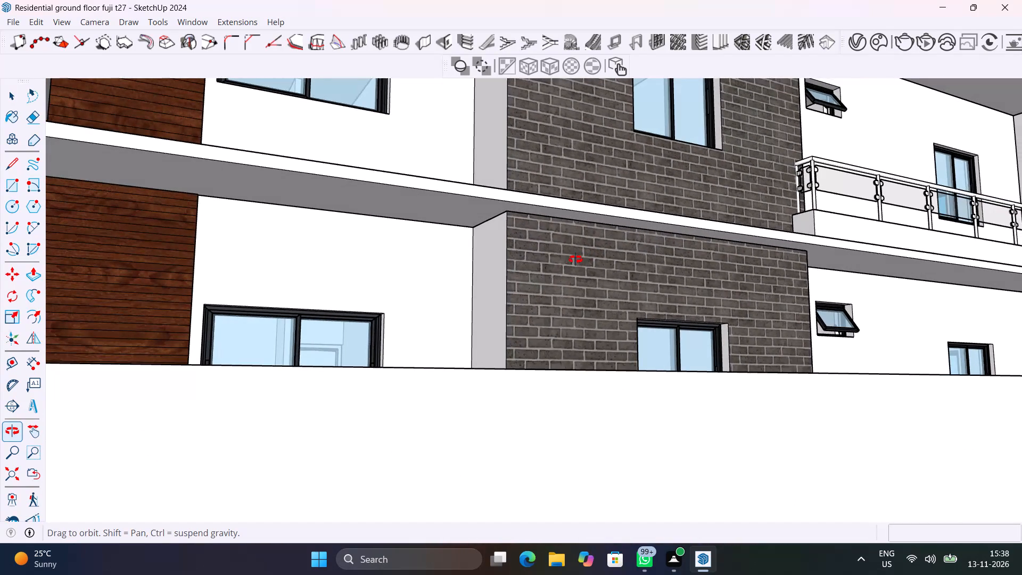
{"action": "middle_click_drag", "start_coordinate": [575, 259], "coordinate": [731, 383]}
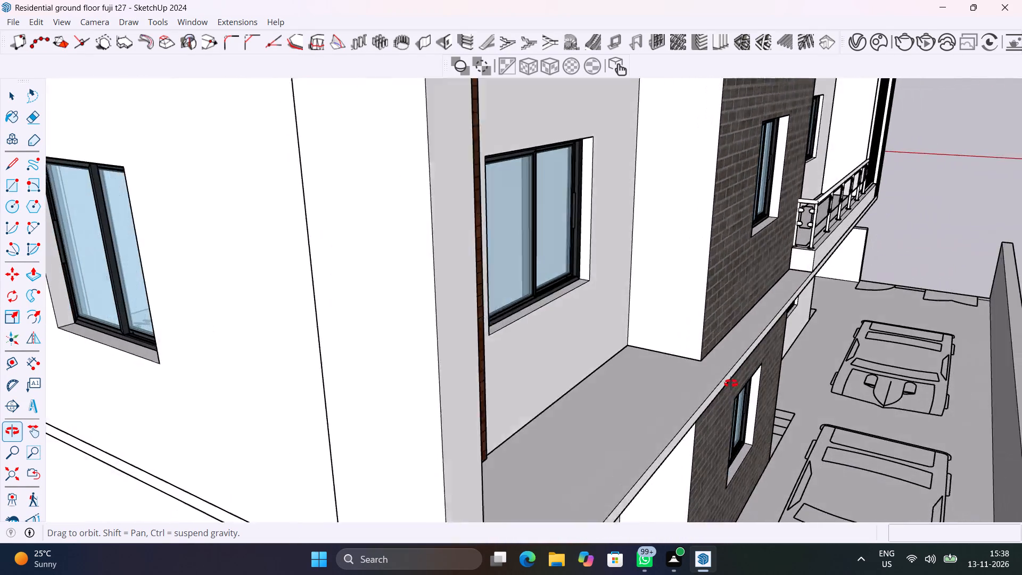
{"action": "middle_click_drag", "start_coordinate": [731, 383], "coordinate": [702, 329]}
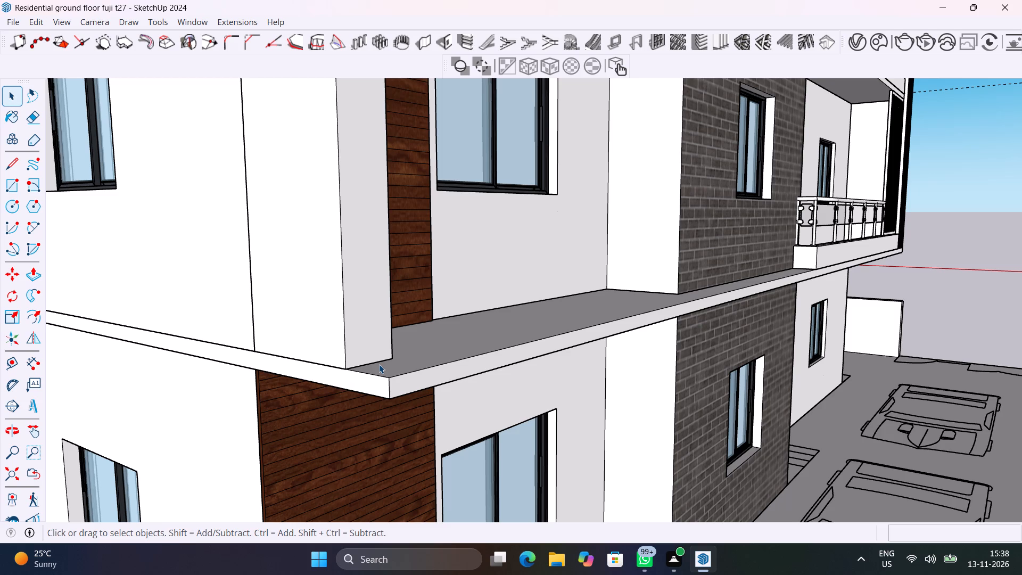
{"action": "scroll", "coordinate": [379, 364], "scroll_direction": "up", "scroll_amount": 1}
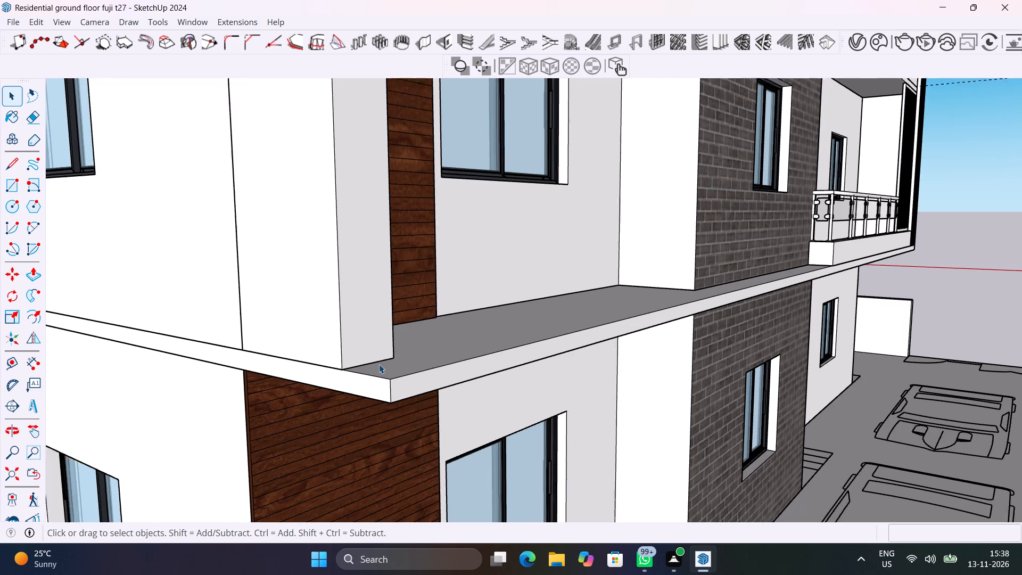
{"action": "scroll", "coordinate": [379, 364], "scroll_direction": "up", "scroll_amount": 1}
{"action": "scroll", "coordinate": [379, 364], "scroll_direction": "down", "scroll_amount": 1}
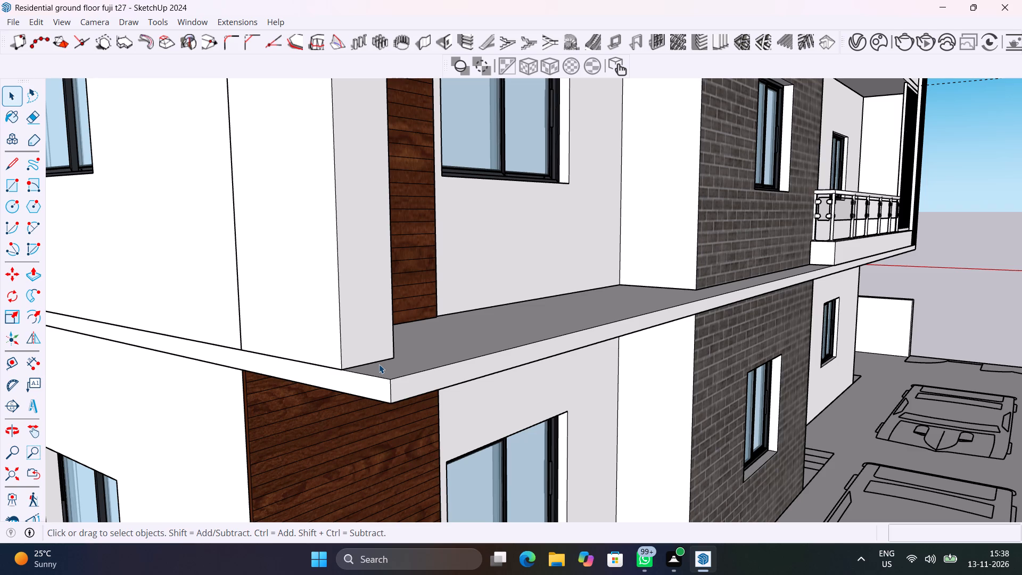
{"action": "scroll", "coordinate": [378, 389], "scroll_direction": "up", "scroll_amount": 5}
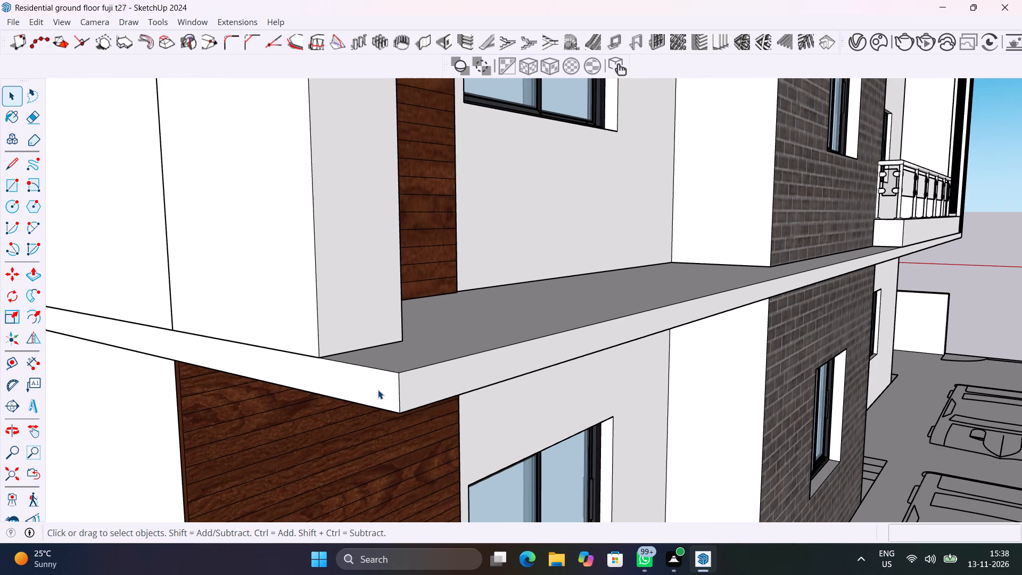
Inside the mid-level slab group, place guides 1' from the louvred-side corner: one parallel to the slab's side edge, one vertical on its front face.
{"action": "middle_click_drag", "start_coordinate": [402, 388], "coordinate": [291, 410]}
{"action": "left_click", "coordinate": [405, 379]}
{"action": "double_click", "coordinate": [405, 379]}
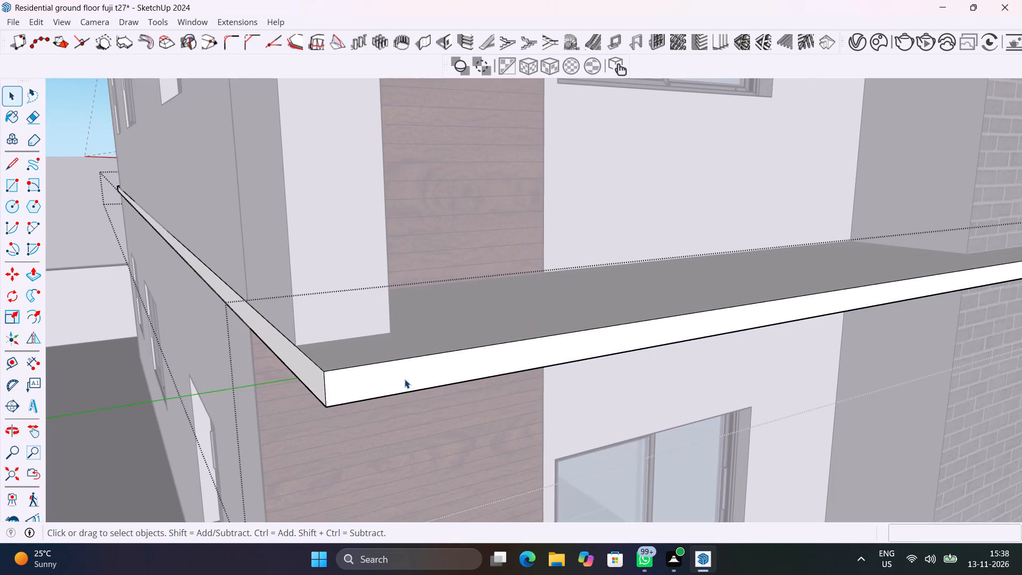
{"action": "key", "text": "t"}
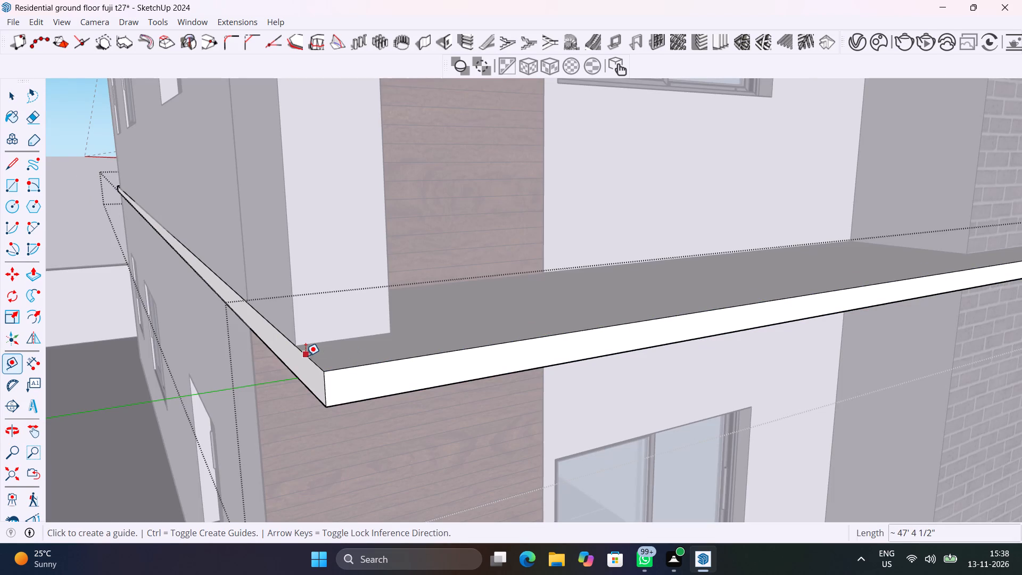
{"action": "left_click", "coordinate": [306, 356]}
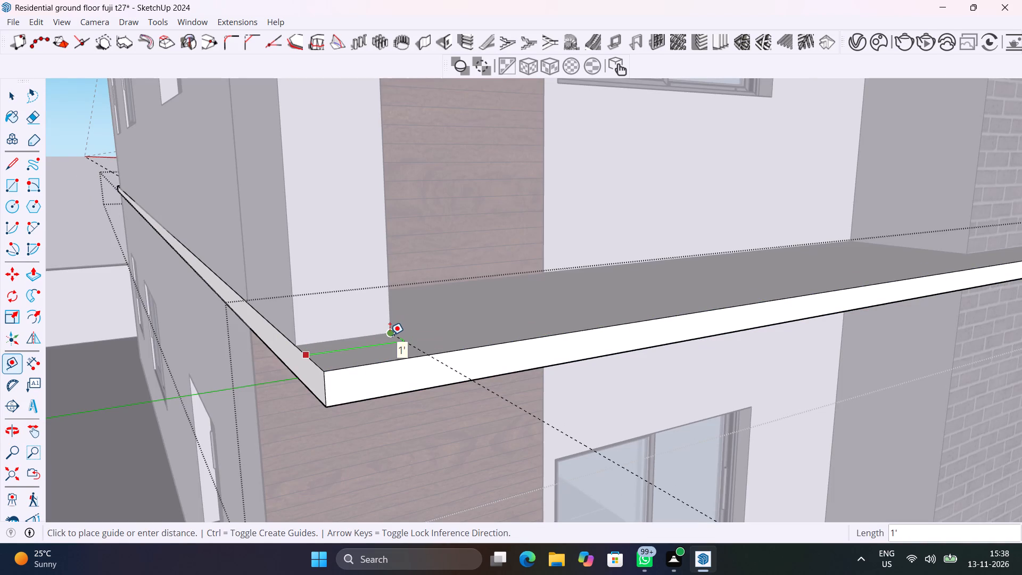
{"action": "left_click", "coordinate": [390, 335]}
{"action": "left_click", "coordinate": [328, 392]}
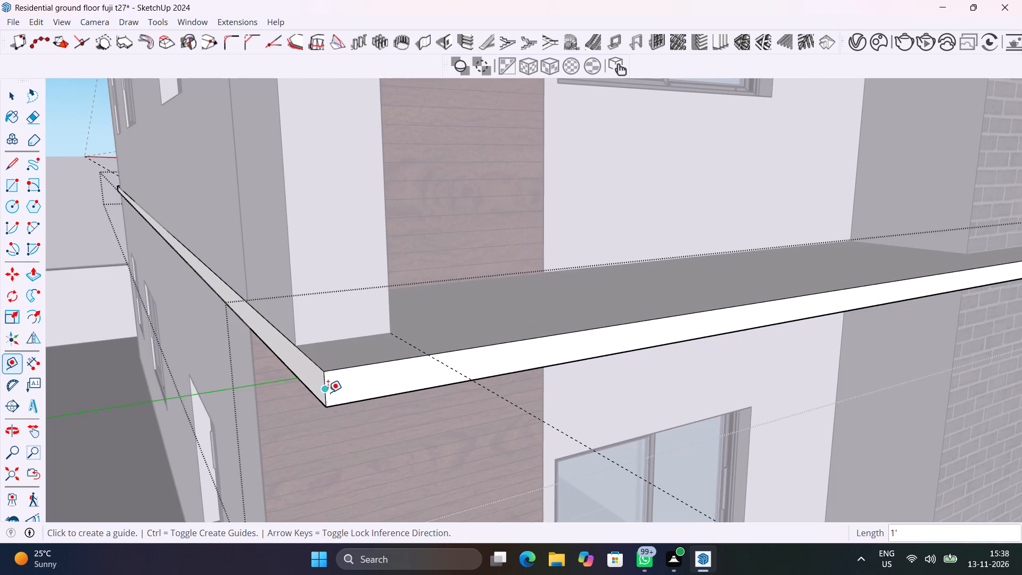
{"action": "left_click", "coordinate": [428, 355]}
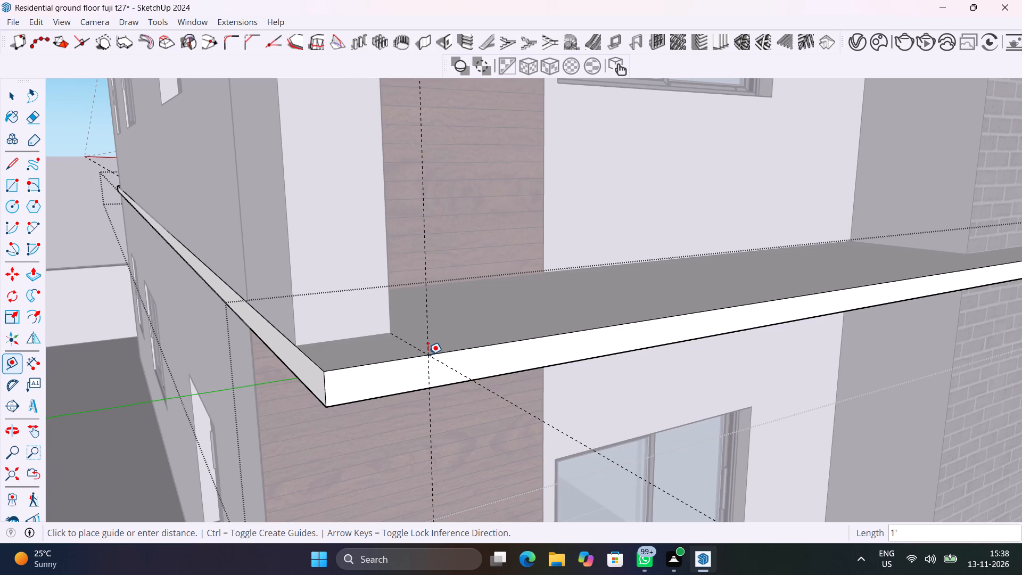
{"action": "key", "text": "space"}
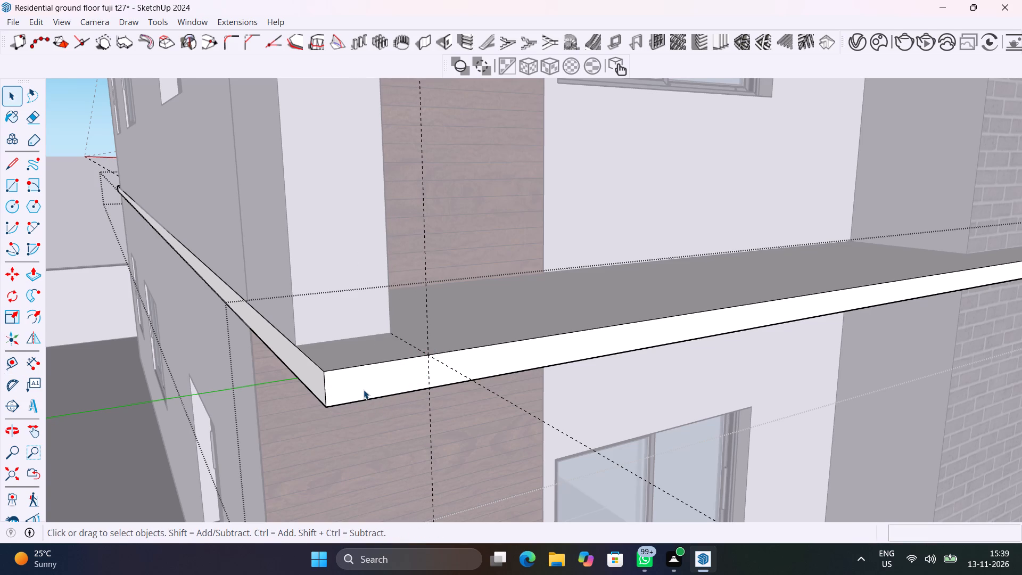
{"action": "middle_click_drag", "start_coordinate": [873, 330], "coordinate": [364, 365], "text": "shift"}
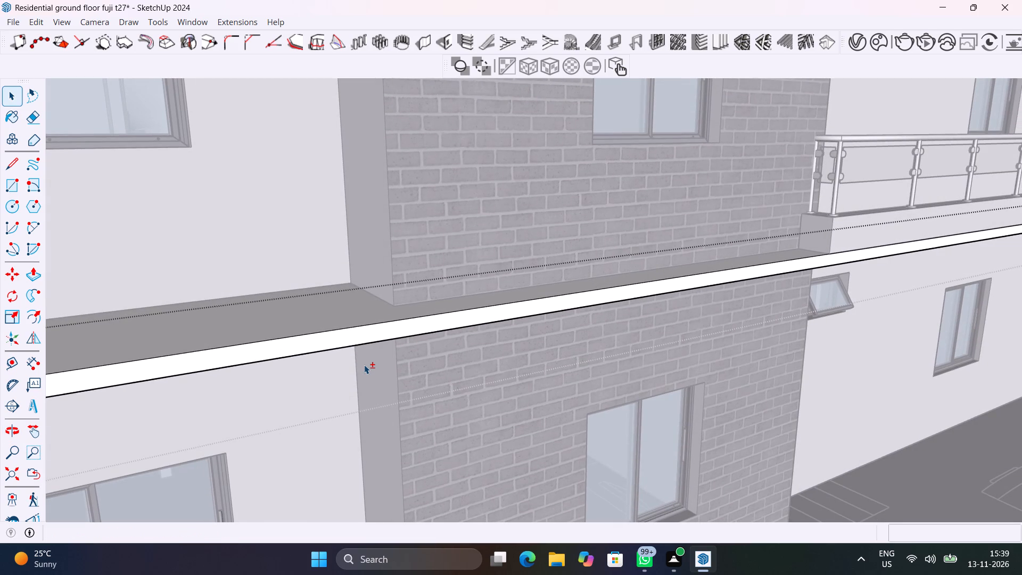
Place a vertical guide on the slab's front face at the brick wall's near corner, about 12' 9 9/16" from the louvred-side corner.
{"action": "scroll", "coordinate": [586, 330], "scroll_direction": "down", "scroll_amount": 7}
{"action": "key", "text": "t"}
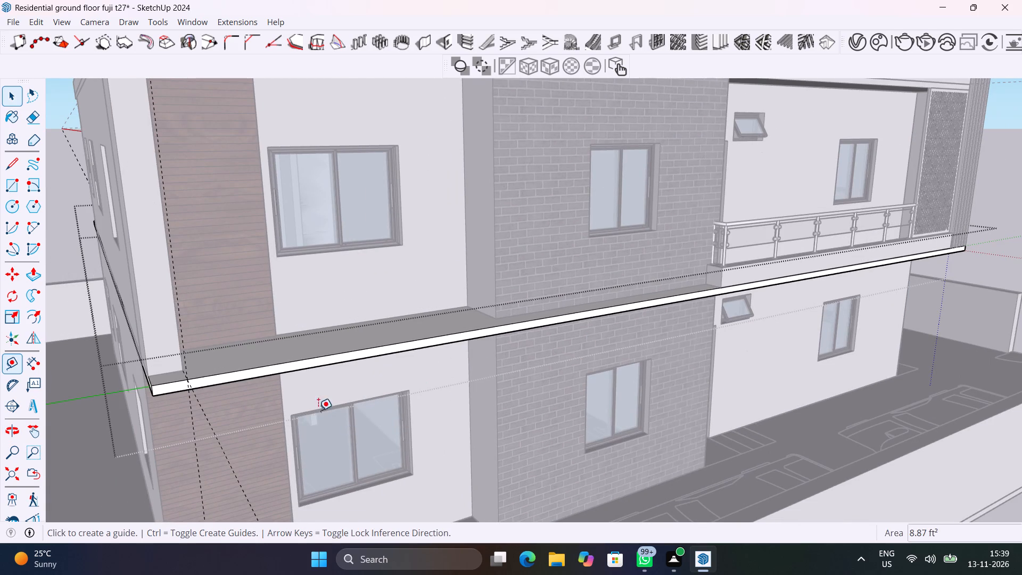
{"action": "scroll", "coordinate": [148, 389], "scroll_direction": "up", "scroll_amount": 5}
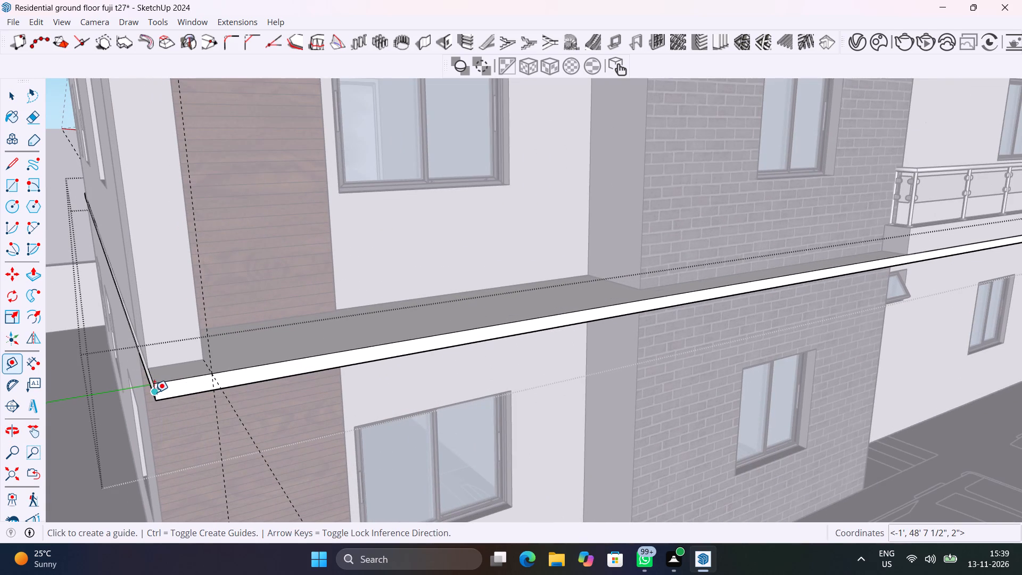
{"action": "scroll", "coordinate": [154, 392], "scroll_direction": "up", "scroll_amount": 4}
{"action": "left_click", "coordinate": [154, 392]}
{"action": "scroll", "coordinate": [475, 377], "scroll_direction": "down", "scroll_amount": 4}
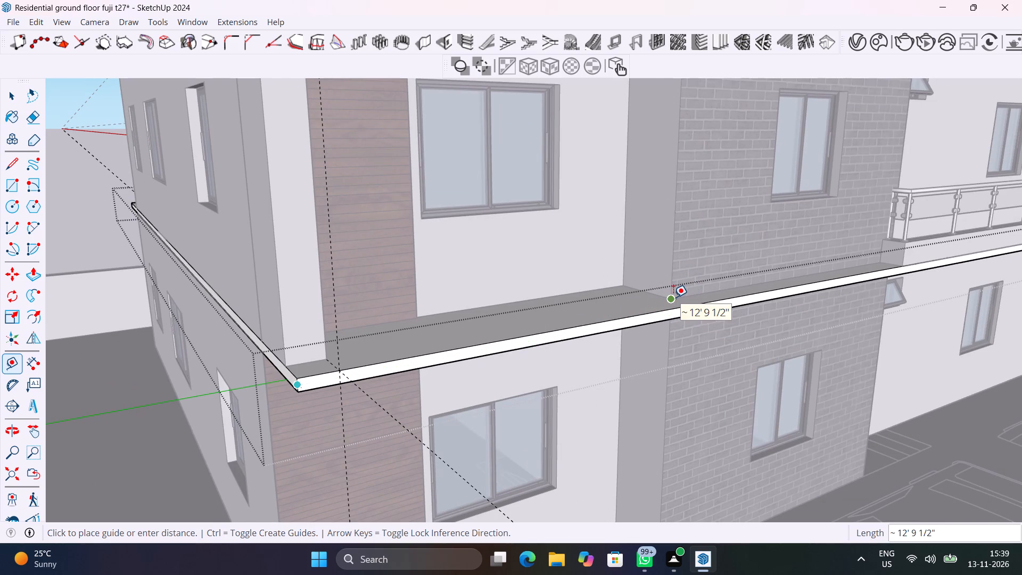
{"action": "middle_click_drag", "start_coordinate": [673, 297], "coordinate": [658, 296]}
{"action": "scroll", "coordinate": [662, 314], "scroll_direction": "up", "scroll_amount": 5}
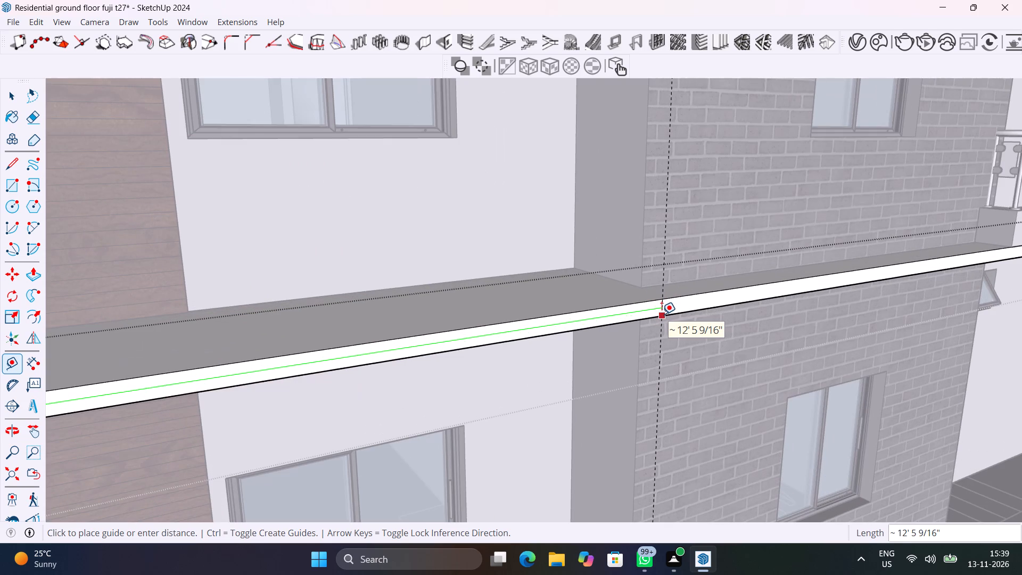
{"action": "middle_click_drag", "start_coordinate": [662, 314], "coordinate": [610, 349], "text": "shift"}
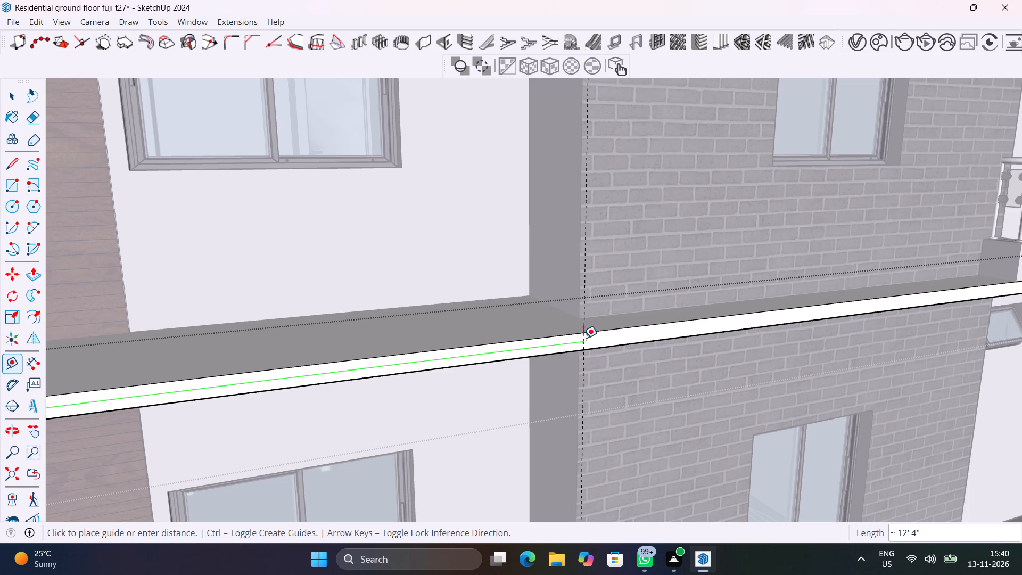
{"action": "middle_click_drag", "start_coordinate": [574, 338], "coordinate": [432, 276]}
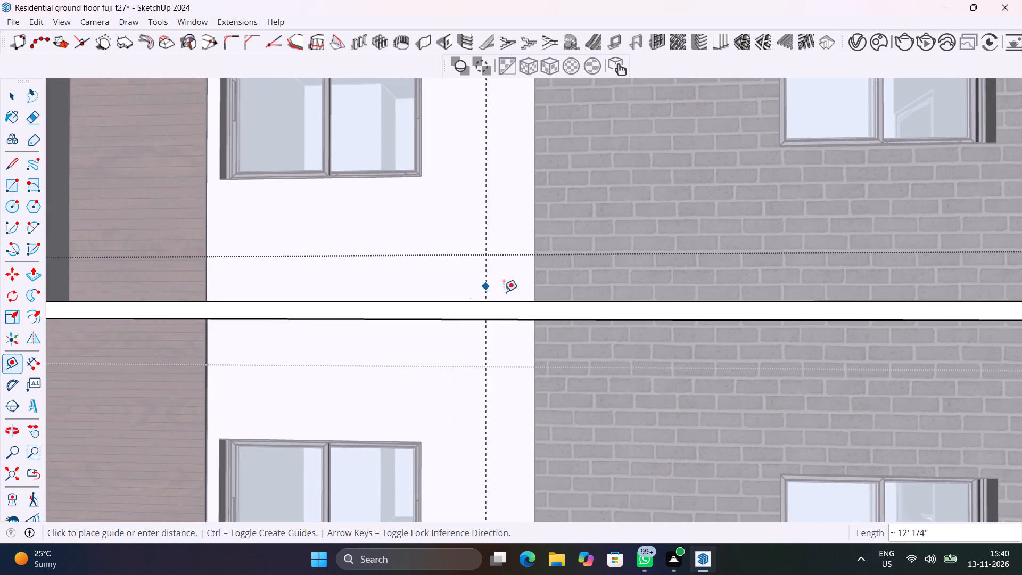
{"action": "left_click", "coordinate": [533, 305]}
Draw a 4" vertical line along the guide at the brick wall corner, splitting the slab's front face.
{"action": "scroll", "coordinate": [535, 330], "scroll_direction": "down", "scroll_amount": 10}
{"action": "middle_click_drag", "start_coordinate": [551, 344], "coordinate": [597, 369]}
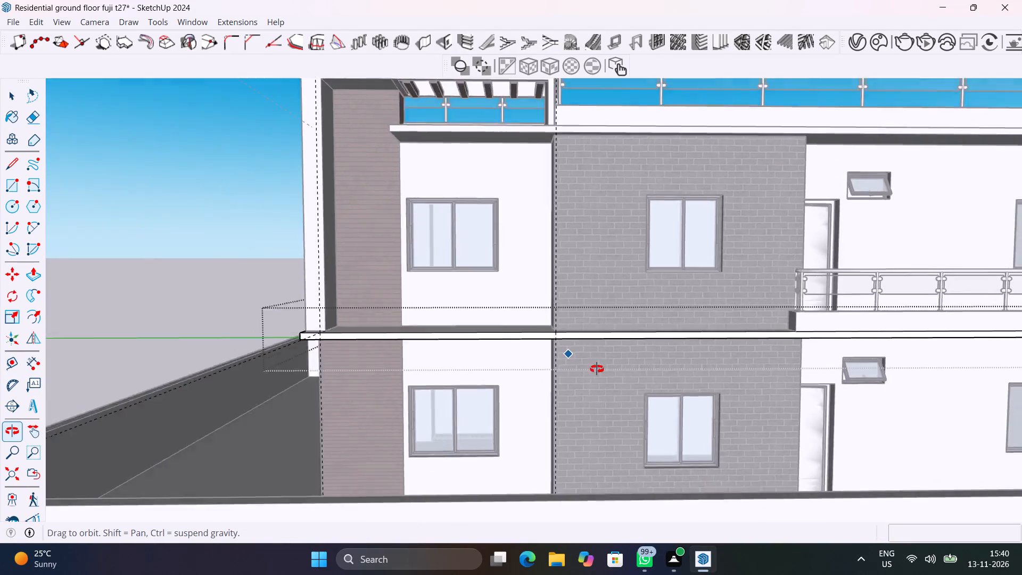
{"action": "middle_click_drag", "start_coordinate": [597, 369], "coordinate": [706, 397]}
{"action": "scroll", "coordinate": [609, 365], "scroll_direction": "up", "scroll_amount": 9}
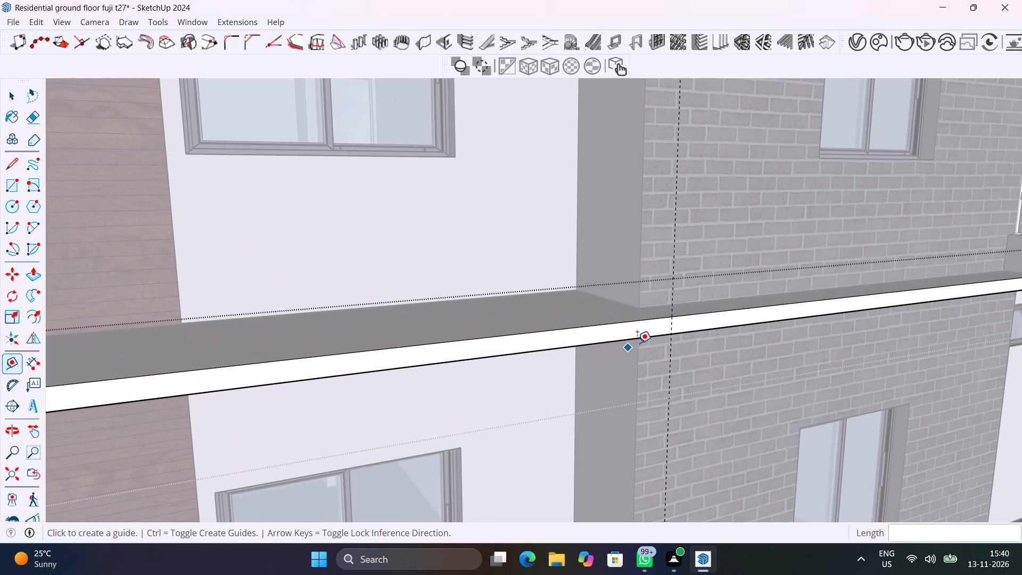
{"action": "key", "text": "l"}
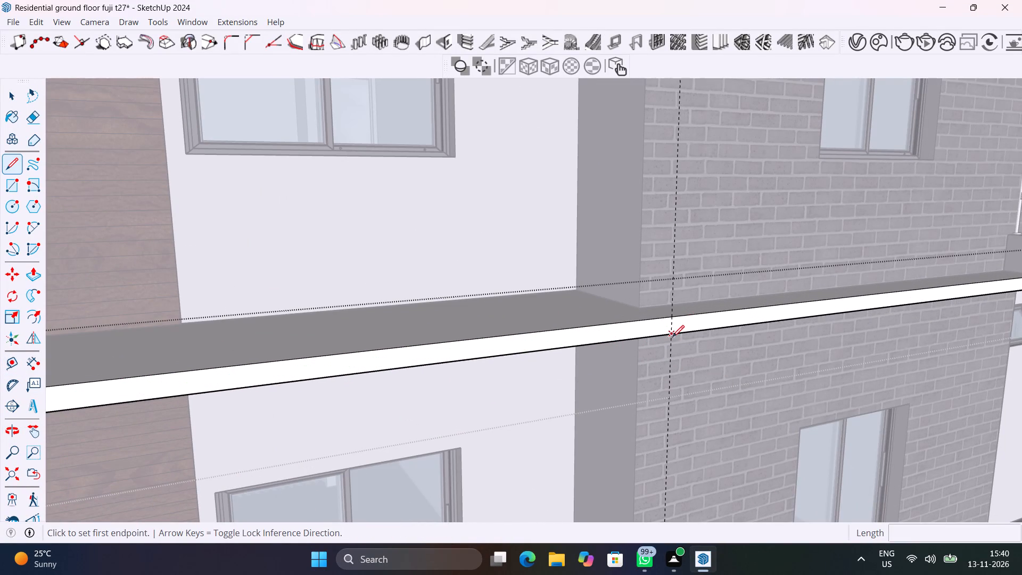
{"action": "left_click", "coordinate": [672, 338]}
{"action": "left_click", "coordinate": [672, 319]}
Push the louvred-side part of the slab's front face back 1' toward the building.
{"action": "key", "text": "space"}
{"action": "left_click", "coordinate": [631, 328]}
{"action": "key", "text": "p"}
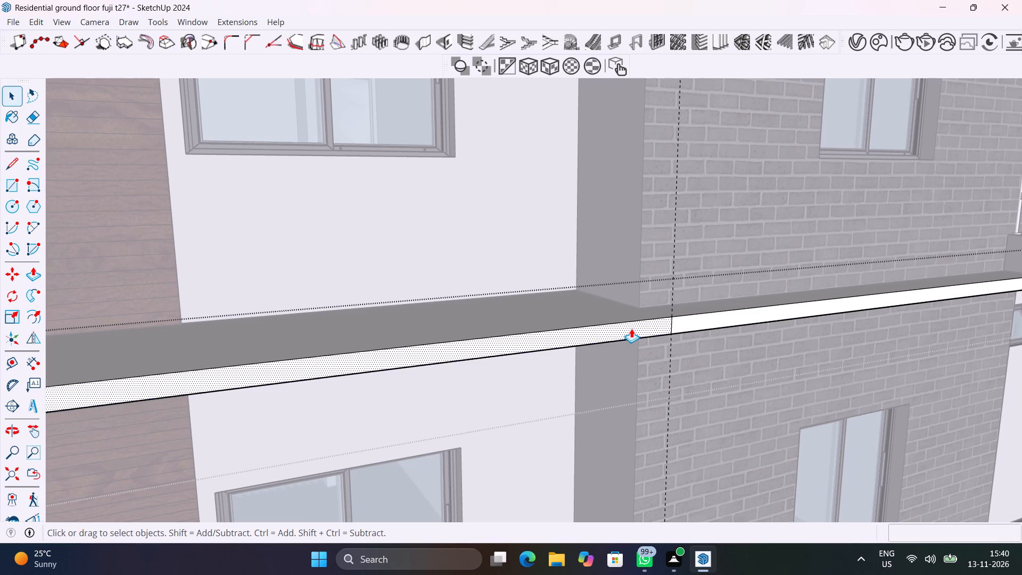
{"action": "left_click", "coordinate": [631, 328]}
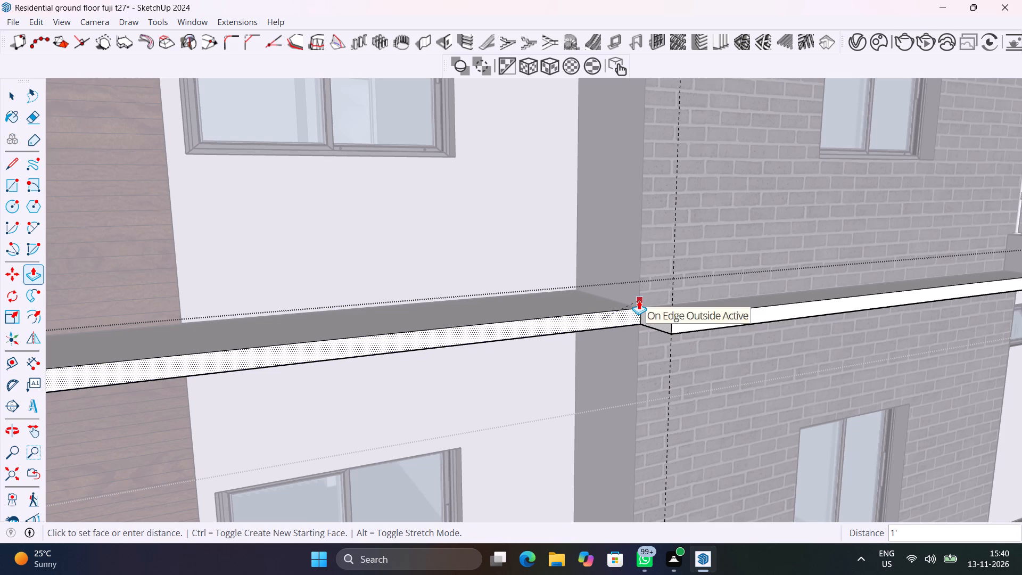
{"action": "scroll", "coordinate": [639, 300], "scroll_direction": "up", "scroll_amount": 13}
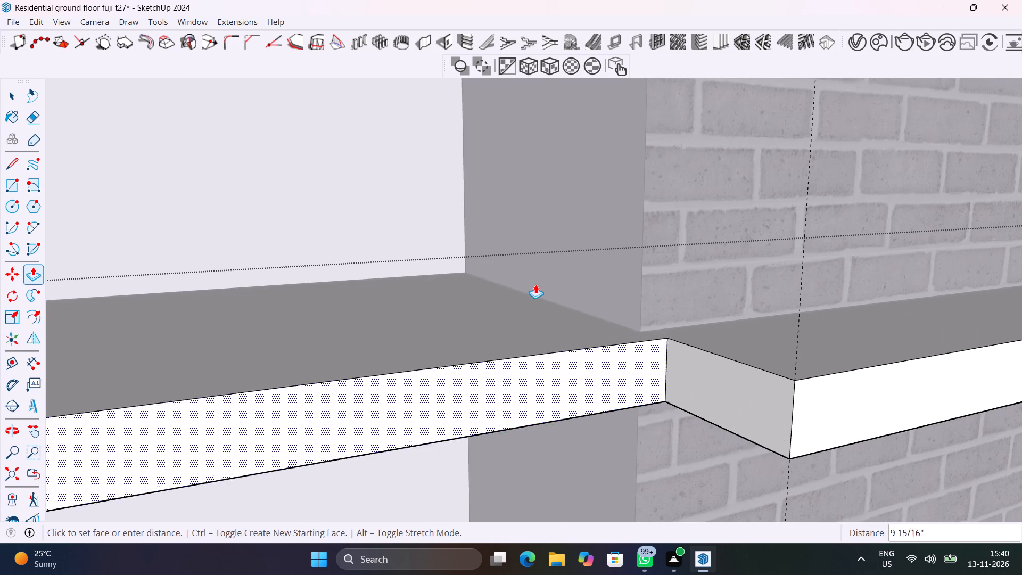
{"action": "left_click", "coordinate": [640, 273]}
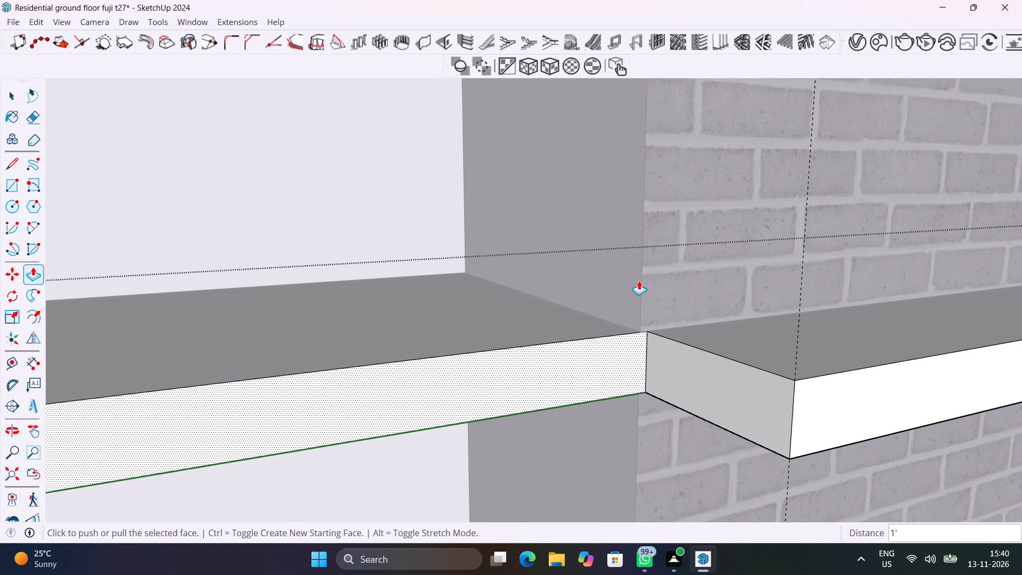
Push the short return face of the slab step about 9/16" to line up with the brick wall's corner.
{"action": "middle_click_drag", "start_coordinate": [649, 371], "coordinate": [706, 426]}
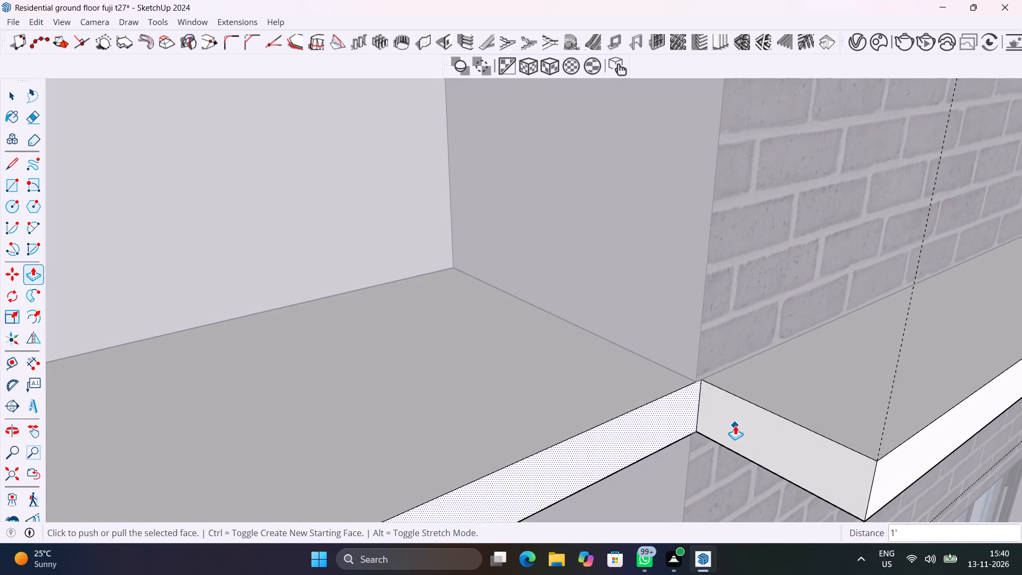
{"action": "scroll", "coordinate": [747, 411], "scroll_direction": "up", "scroll_amount": 5}
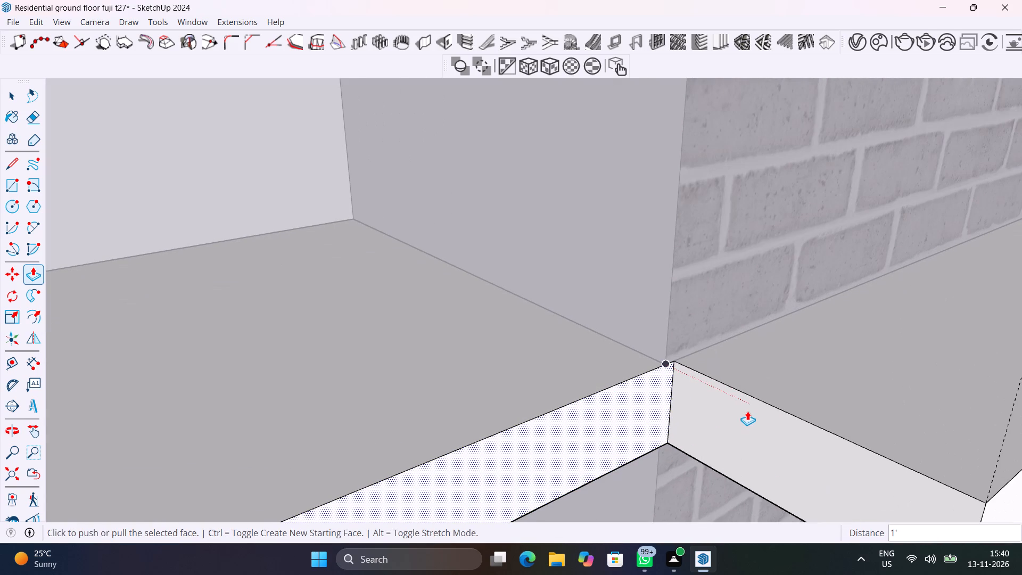
{"action": "key", "text": "space"}
{"action": "left_click", "coordinate": [737, 402]}
{"action": "key", "text": "p"}
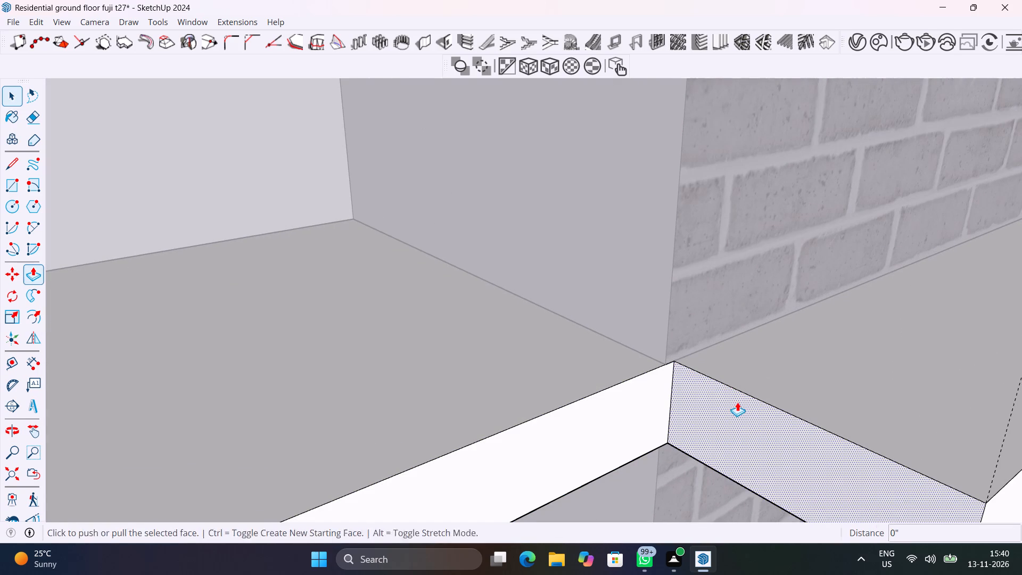
{"action": "left_click", "coordinate": [737, 402]}
{"action": "left_click", "coordinate": [660, 328]}
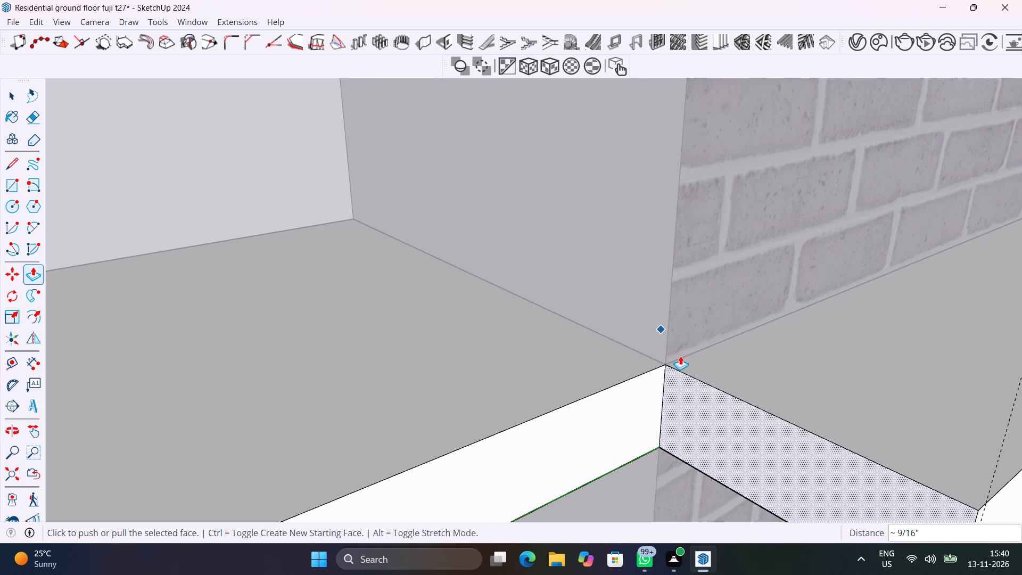
{"action": "key", "text": "space"}
Examine the stepped slab edge from the side, above and front, closing the slab group for editing.
{"action": "scroll", "coordinate": [717, 376], "scroll_direction": "down", "scroll_amount": 19}
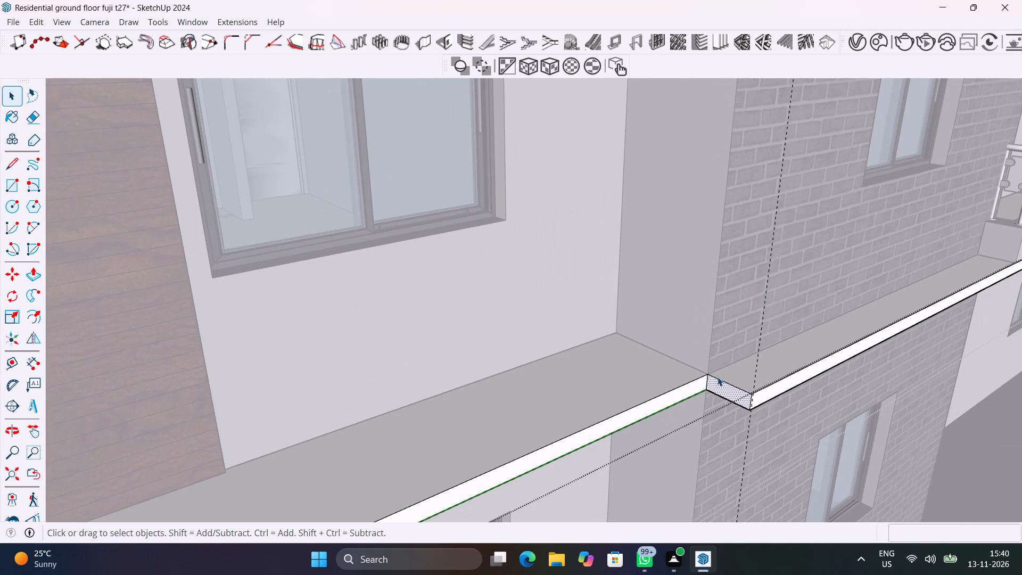
{"action": "middle_click_drag", "start_coordinate": [716, 376], "coordinate": [856, 300]}
{"action": "scroll", "coordinate": [655, 331], "scroll_direction": "down", "scroll_amount": 6}
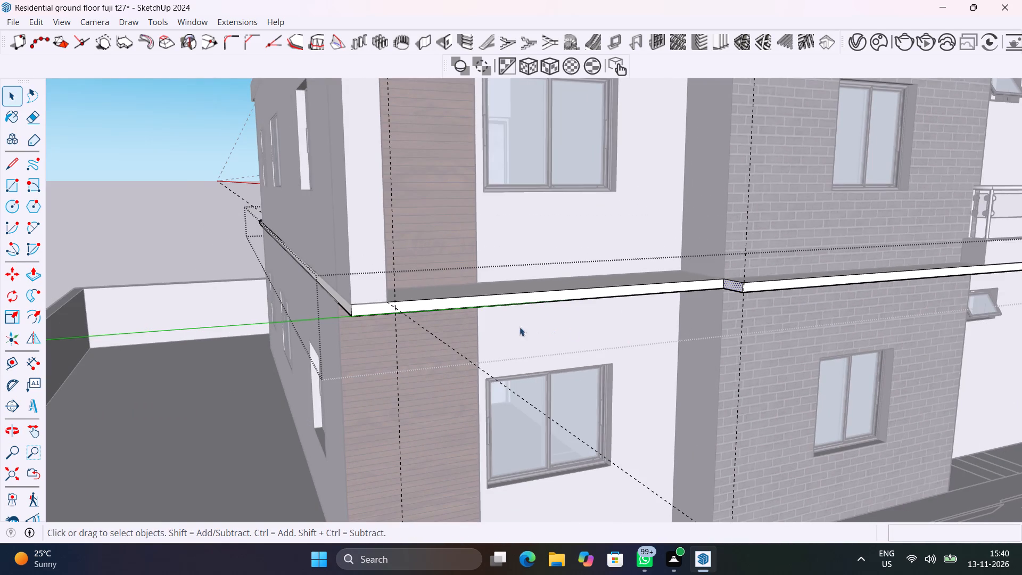
{"action": "middle_click_drag", "start_coordinate": [359, 333], "coordinate": [495, 425]}
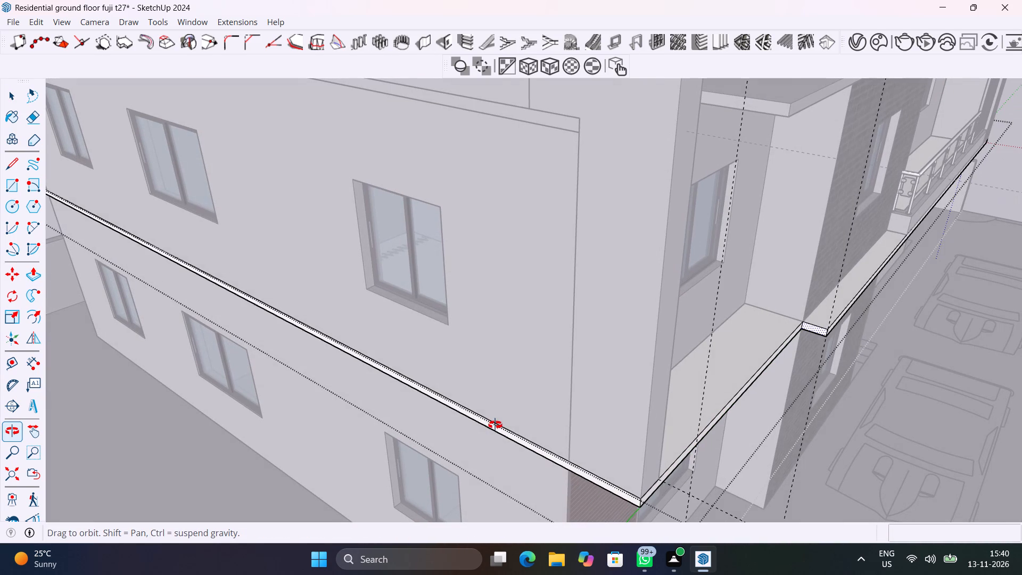
{"action": "middle_click_drag", "start_coordinate": [495, 425], "coordinate": [368, 402]}
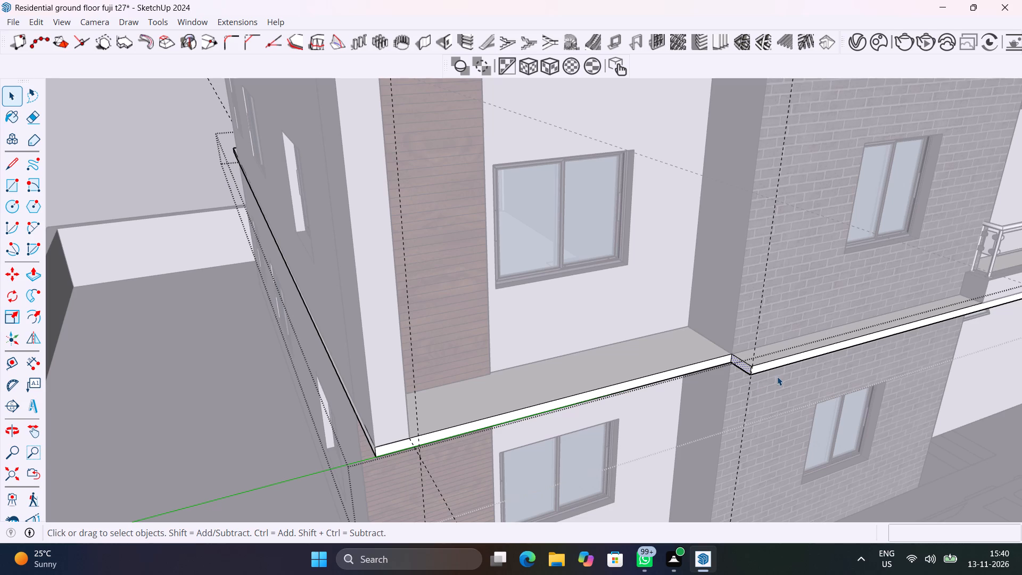
{"action": "scroll", "coordinate": [770, 371], "scroll_direction": "down", "scroll_amount": 7}
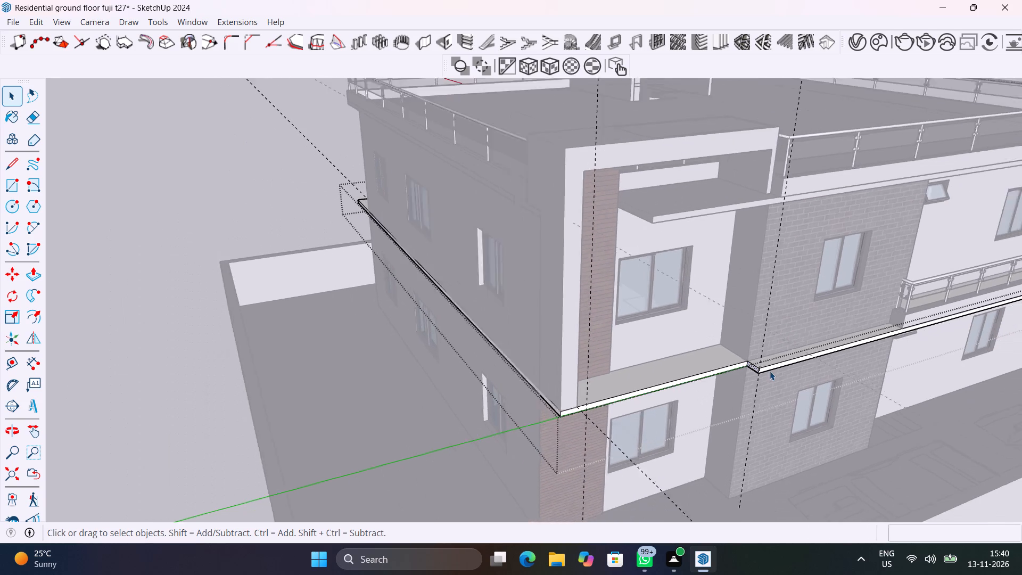
{"action": "scroll", "coordinate": [770, 371], "scroll_direction": "down", "scroll_amount": 3}
{"action": "left_click", "coordinate": [329, 232]}
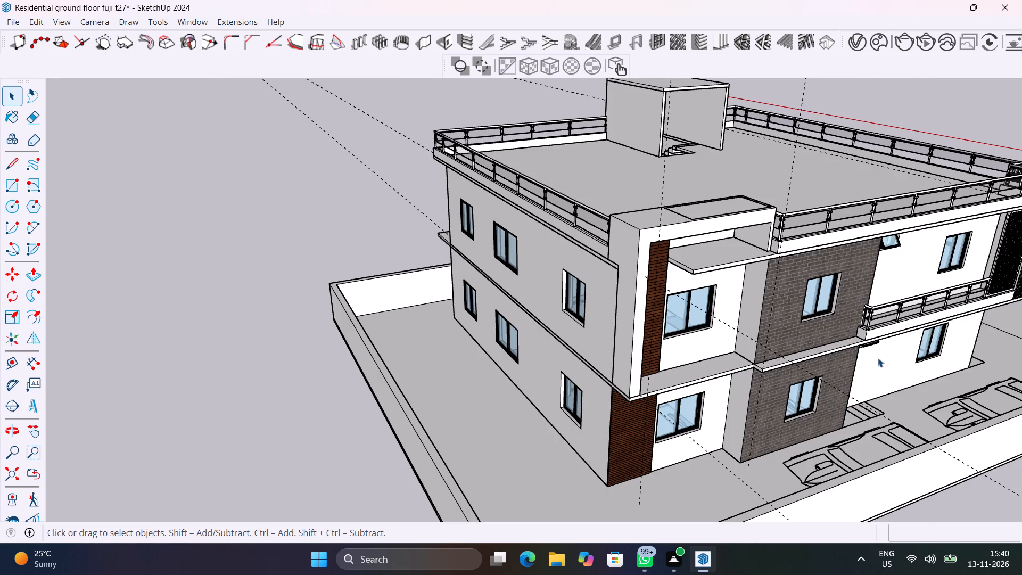
{"action": "scroll", "coordinate": [848, 367], "scroll_direction": "up", "scroll_amount": 5}
{"action": "middle_click_drag", "start_coordinate": [831, 361], "coordinate": [703, 303]}
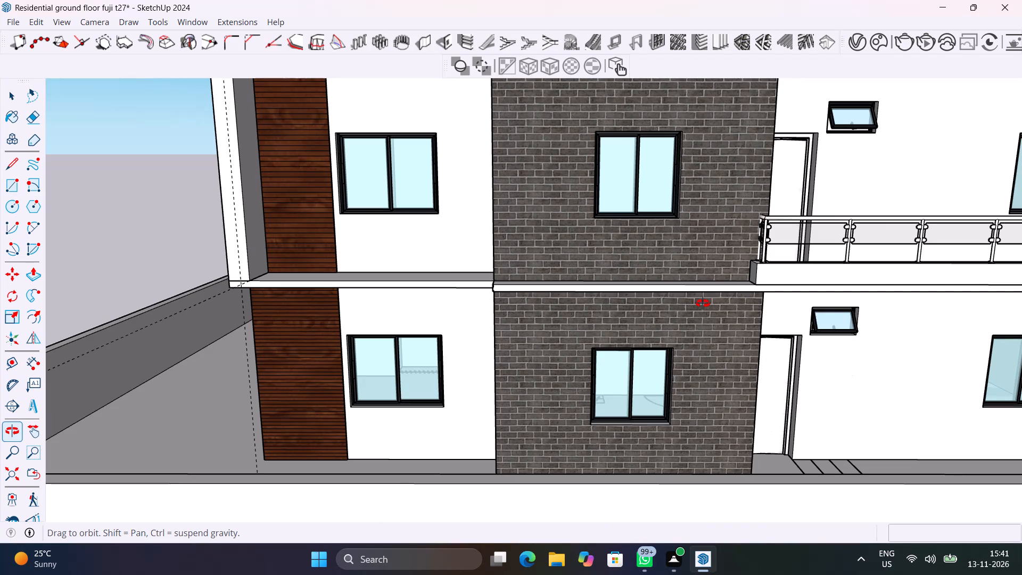
{"action": "middle_click_drag", "start_coordinate": [703, 303], "coordinate": [749, 323]}
{"action": "middle_click_drag", "start_coordinate": [749, 323], "coordinate": [777, 342]}
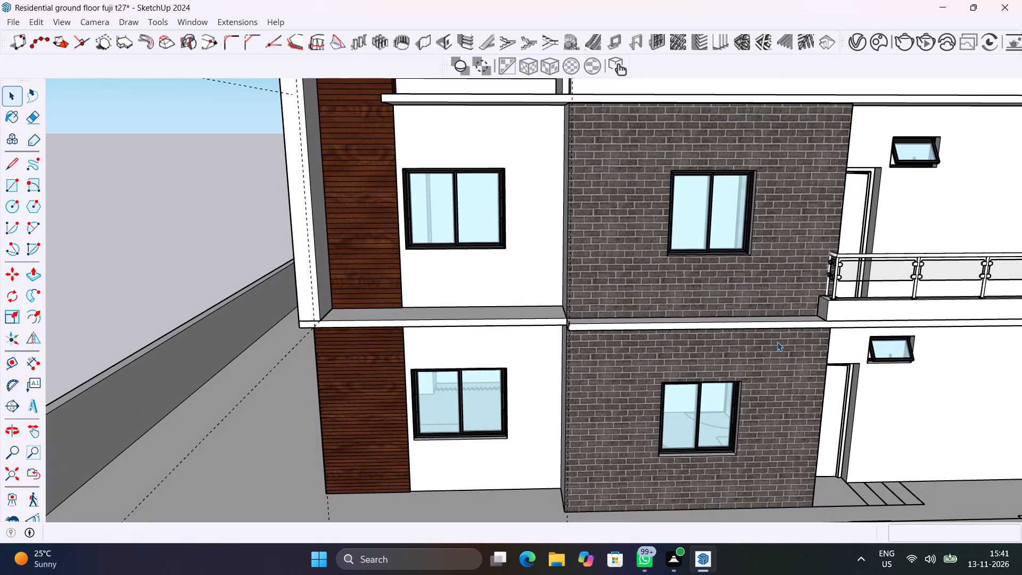
Save the model.
{"action": "key", "text": "ctrl+s"}
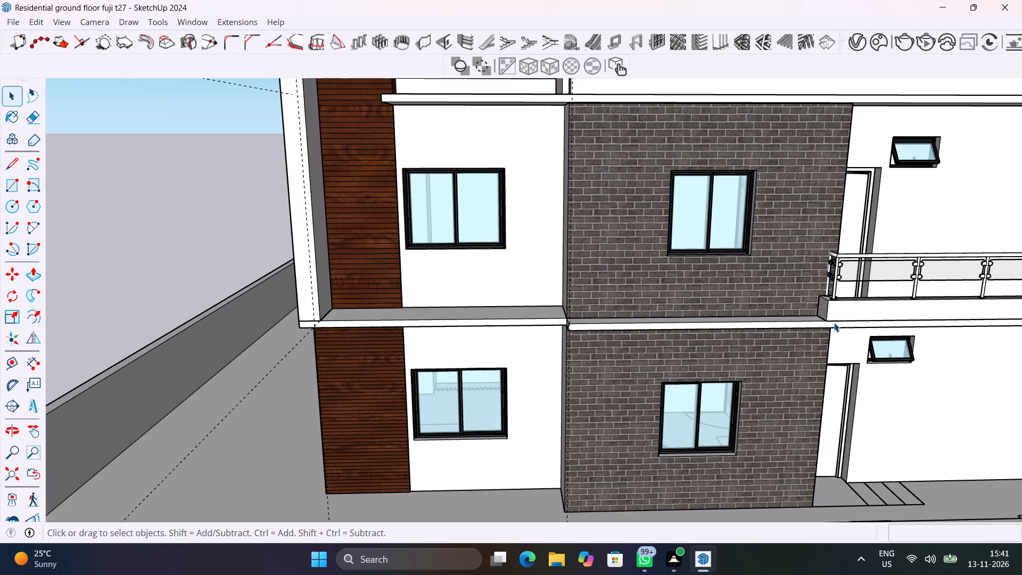
Open the mid-level slab group and place a vertical guide about 12' 2 3/4" along its front, at the balcony parapet corner.
{"action": "scroll", "coordinate": [806, 328], "scroll_direction": "up", "scroll_amount": 5}
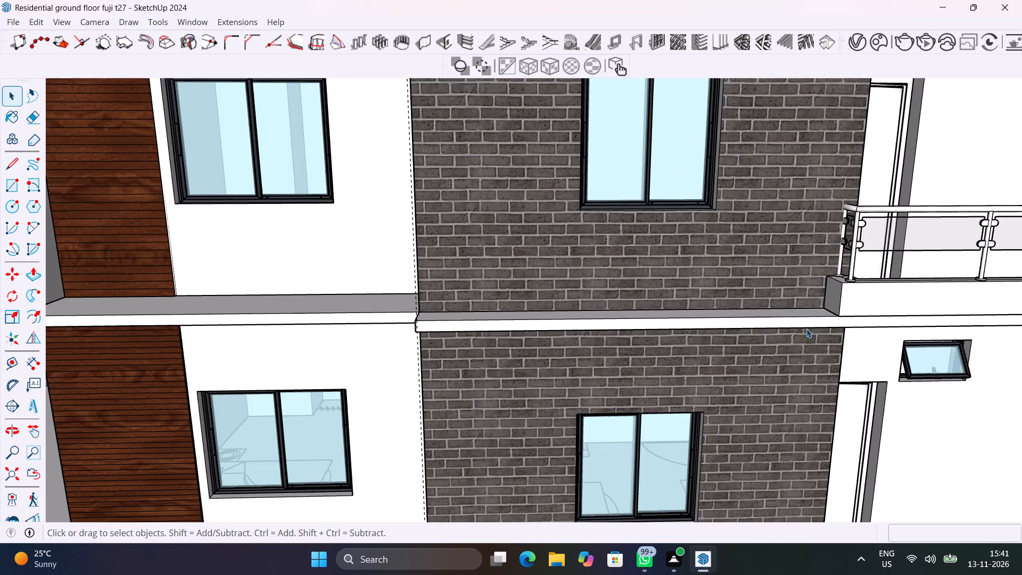
{"action": "scroll", "coordinate": [806, 328], "scroll_direction": "up", "scroll_amount": 5}
{"action": "double_click", "coordinate": [835, 316]}
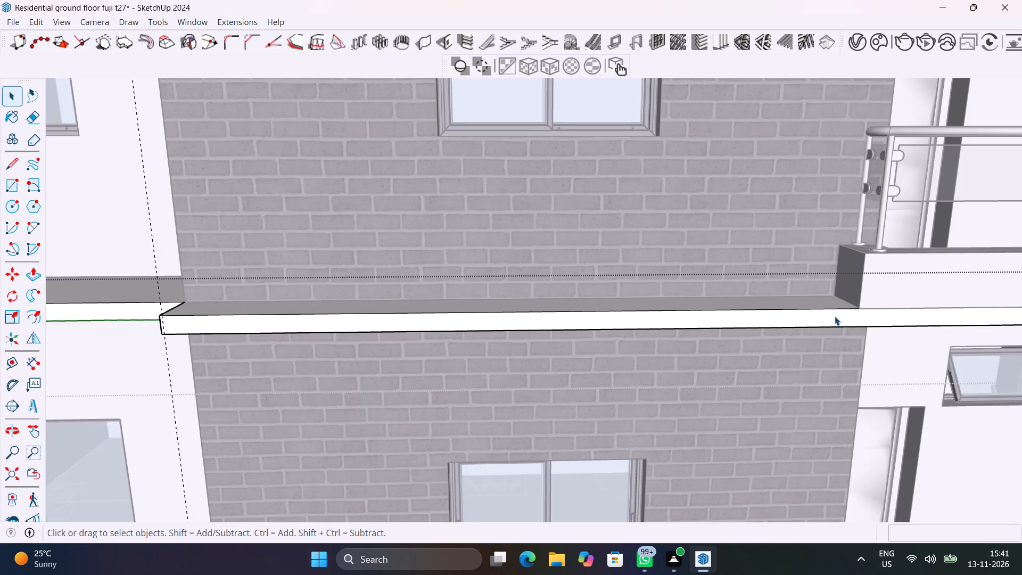
{"action": "scroll", "coordinate": [835, 316], "scroll_direction": "down", "scroll_amount": 5}
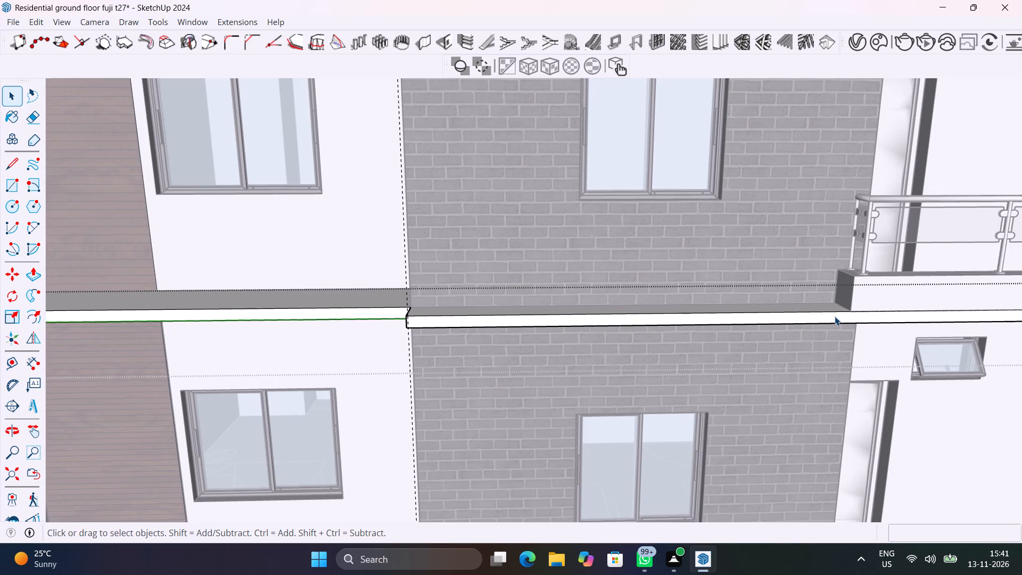
{"action": "key", "text": "t"}
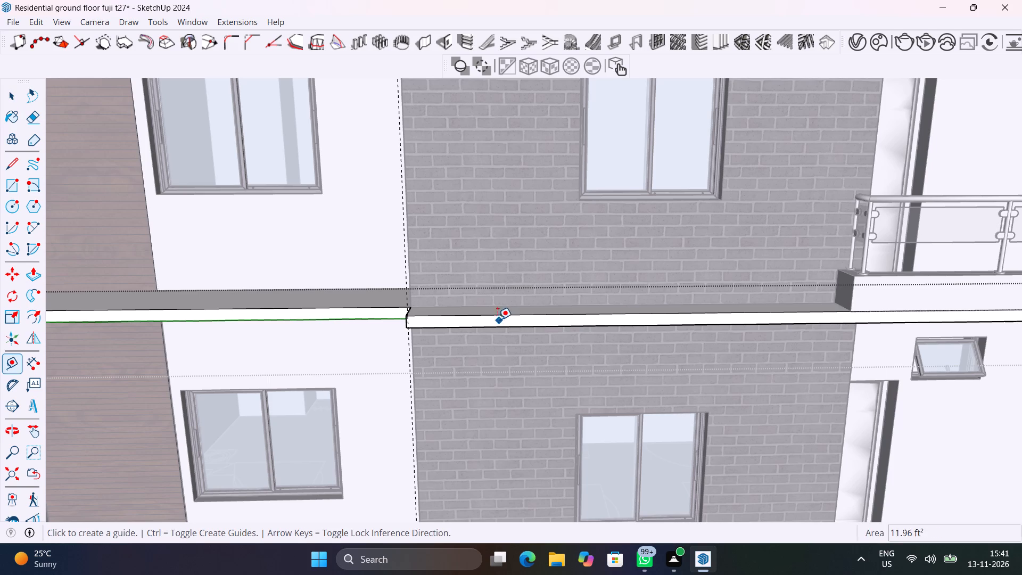
{"action": "left_click", "coordinate": [408, 323]}
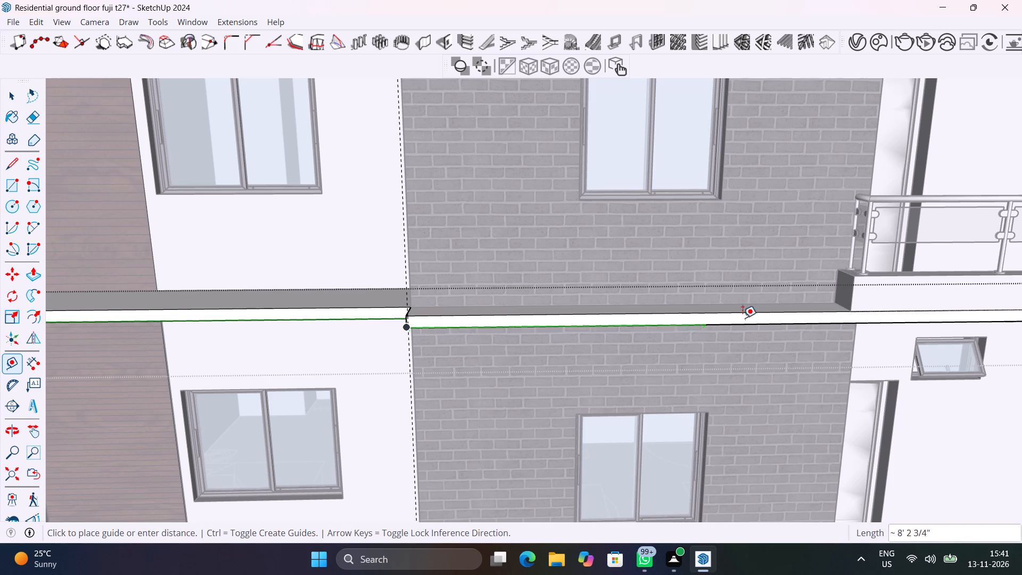
{"action": "key", "text": "Escape"}
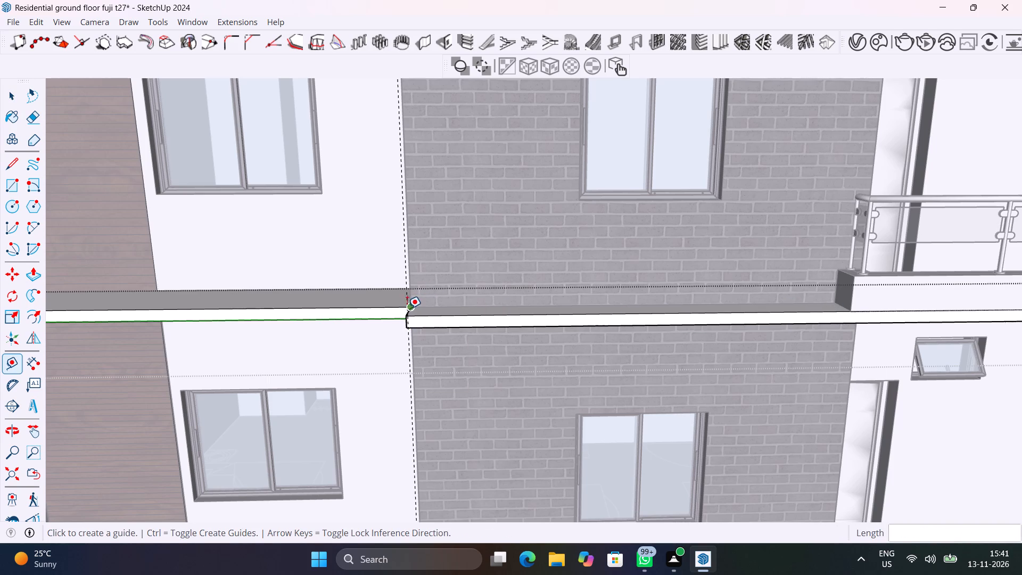
{"action": "left_click", "coordinate": [405, 300]}
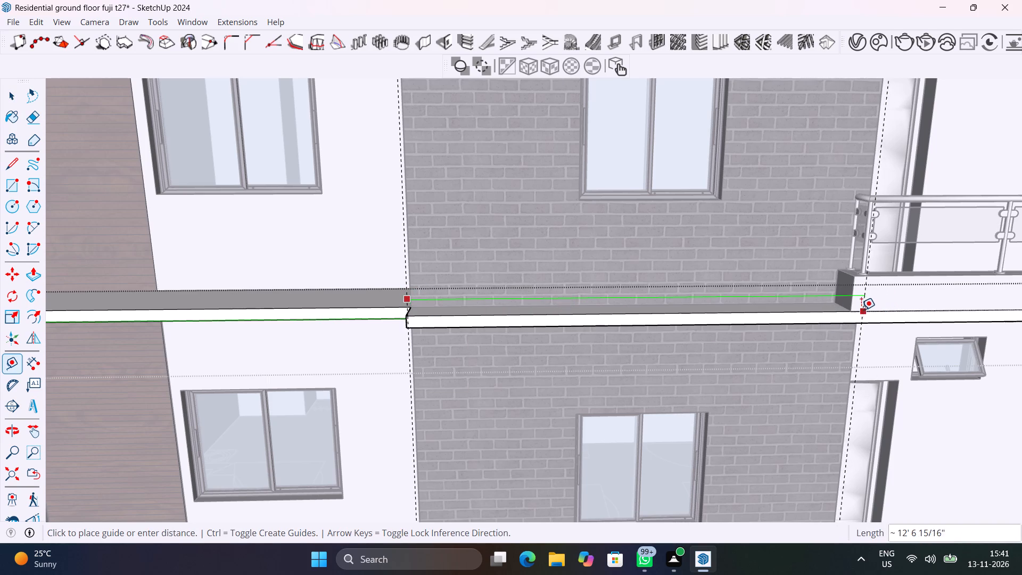
{"action": "scroll", "coordinate": [851, 299], "scroll_direction": "up", "scroll_amount": 15}
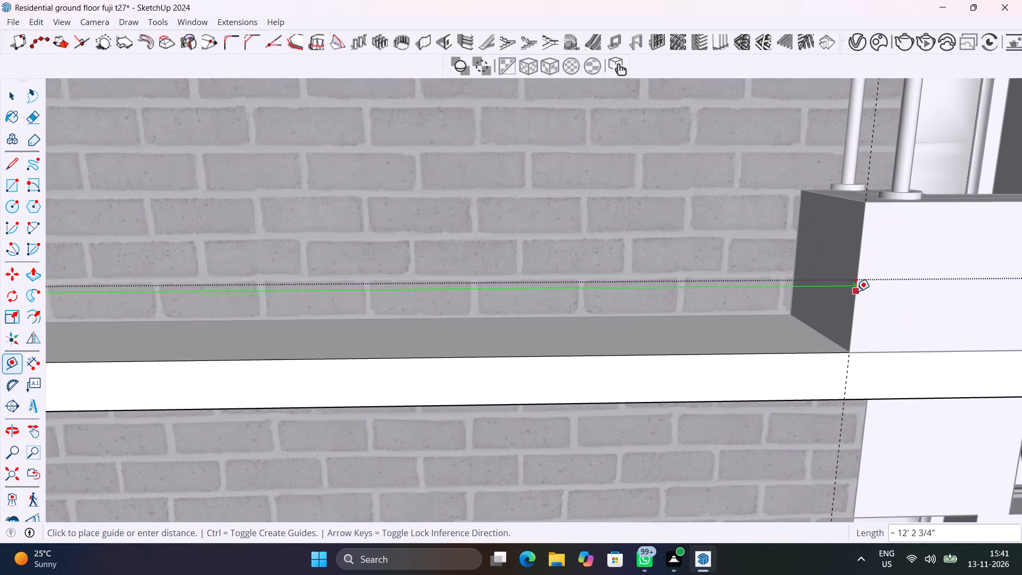
{"action": "left_click", "coordinate": [846, 355]}
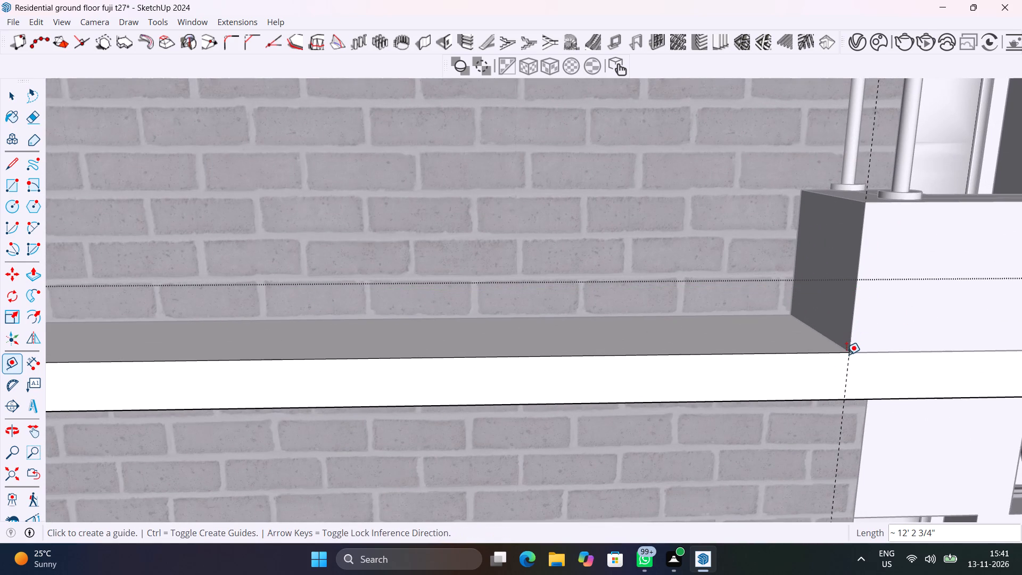
Split the slab's front face with a short vertical line along the guide at the balcony parapet corner.
{"action": "key", "text": "space"}
{"action": "key", "text": "l"}
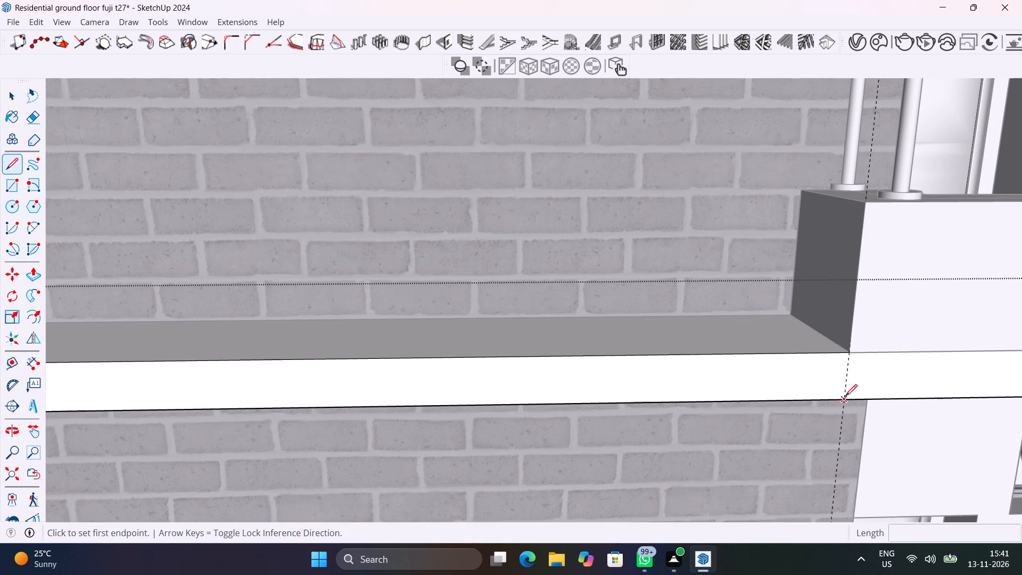
{"action": "left_click", "coordinate": [845, 400]}
{"action": "left_click", "coordinate": [853, 358]}
{"action": "key", "text": "space"}
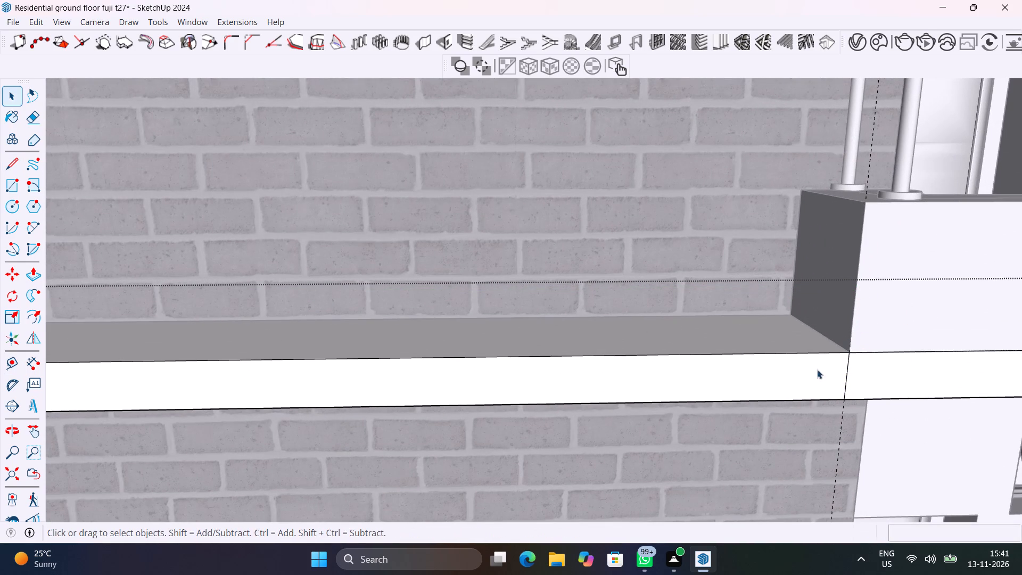
Push the slab's front face along the brick wall back about 4 1/4" and close the slab group.
{"action": "left_click", "coordinate": [782, 376]}
{"action": "key", "text": "p"}
{"action": "left_click", "coordinate": [782, 376]}
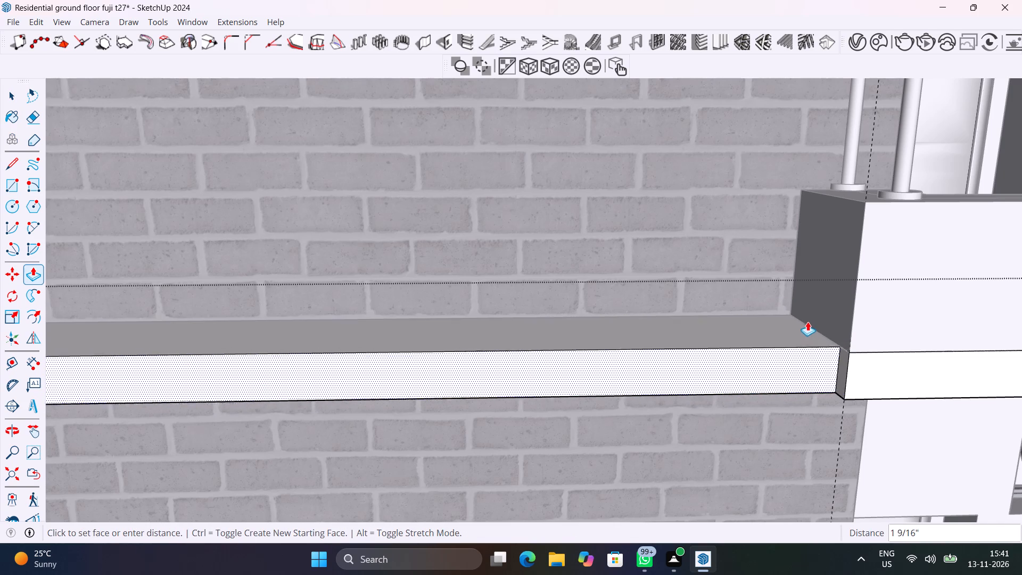
{"action": "left_click", "coordinate": [799, 307]}
{"action": "scroll", "coordinate": [809, 372], "scroll_direction": "down", "scroll_amount": 7}
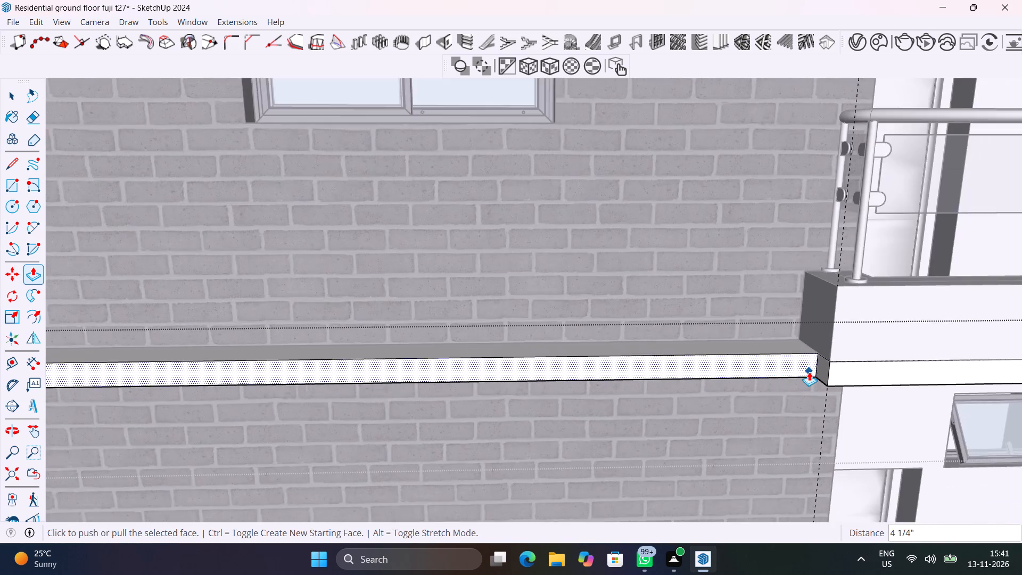
{"action": "scroll", "coordinate": [809, 372], "scroll_direction": "down", "scroll_amount": 7}
{"action": "key", "text": "space"}
{"action": "scroll", "coordinate": [798, 382], "scroll_direction": "down", "scroll_amount": 14}
{"action": "left_click", "coordinate": [426, 280]}
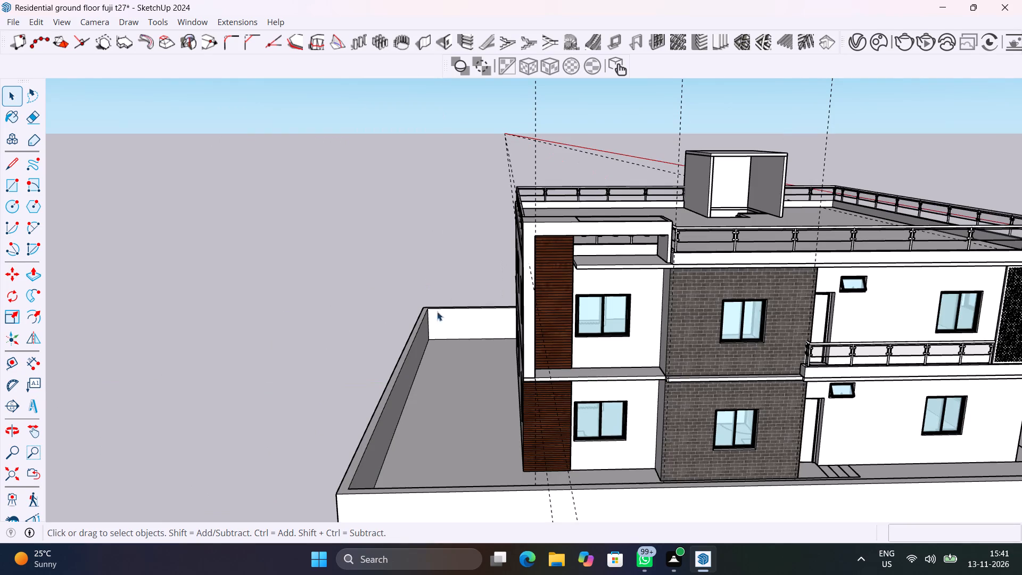
Reopen the slab group and pull the louvred-side front face forward about 7 3/4", flush with the edge along the brick wall.
{"action": "middle_click_drag", "start_coordinate": [735, 379], "coordinate": [912, 373]}
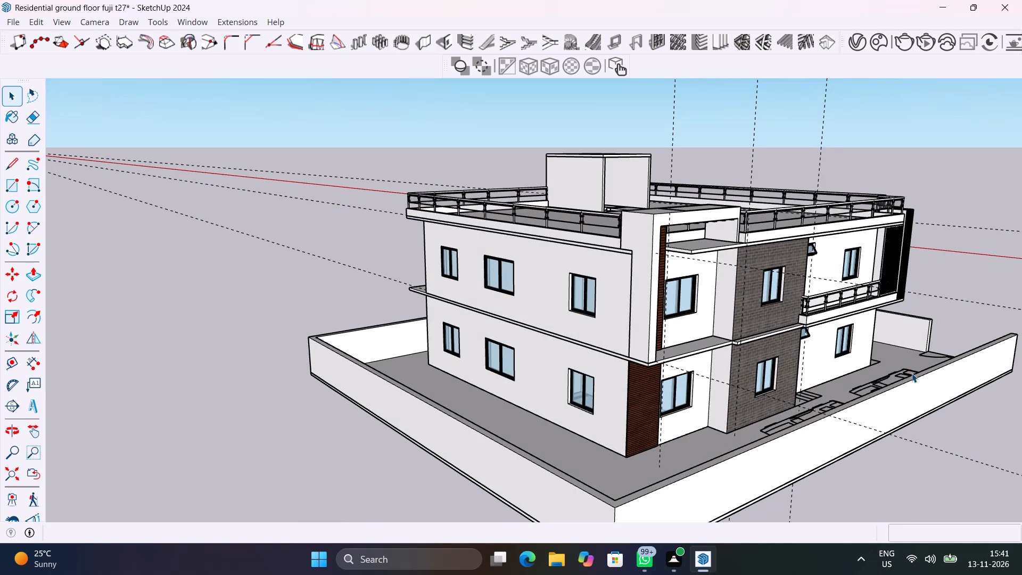
{"action": "scroll", "coordinate": [744, 334], "scroll_direction": "up", "scroll_amount": 3}
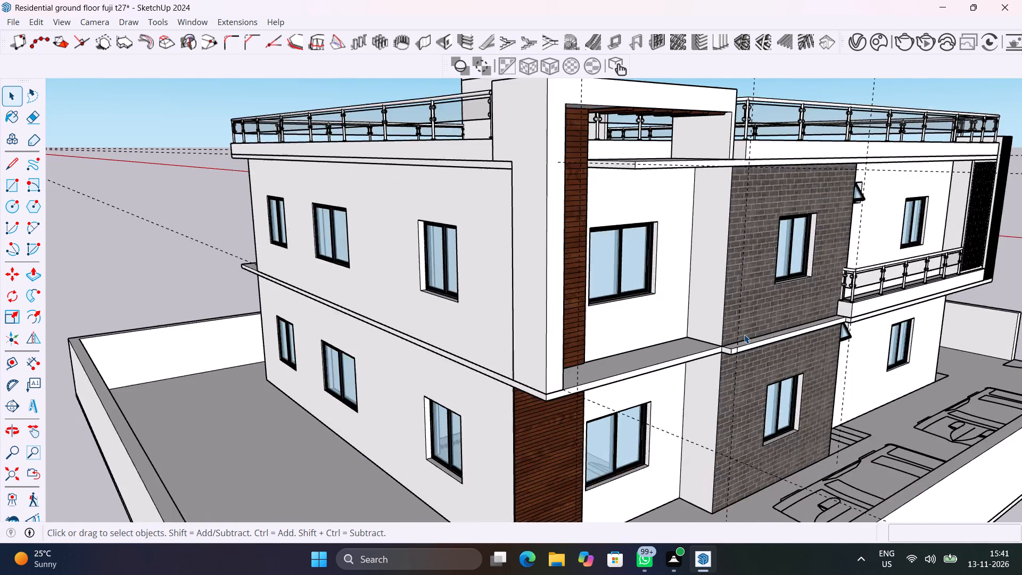
{"action": "scroll", "coordinate": [744, 334], "scroll_direction": "up", "scroll_amount": 15}
{"action": "left_click", "coordinate": [655, 396]}
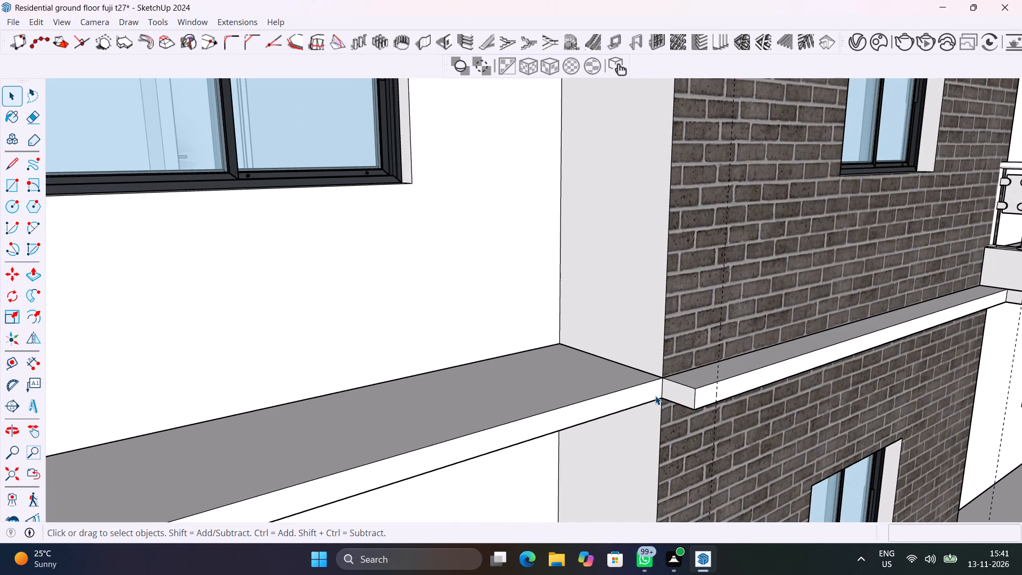
{"action": "double_click", "coordinate": [655, 392]}
{"action": "left_click", "coordinate": [655, 392]}
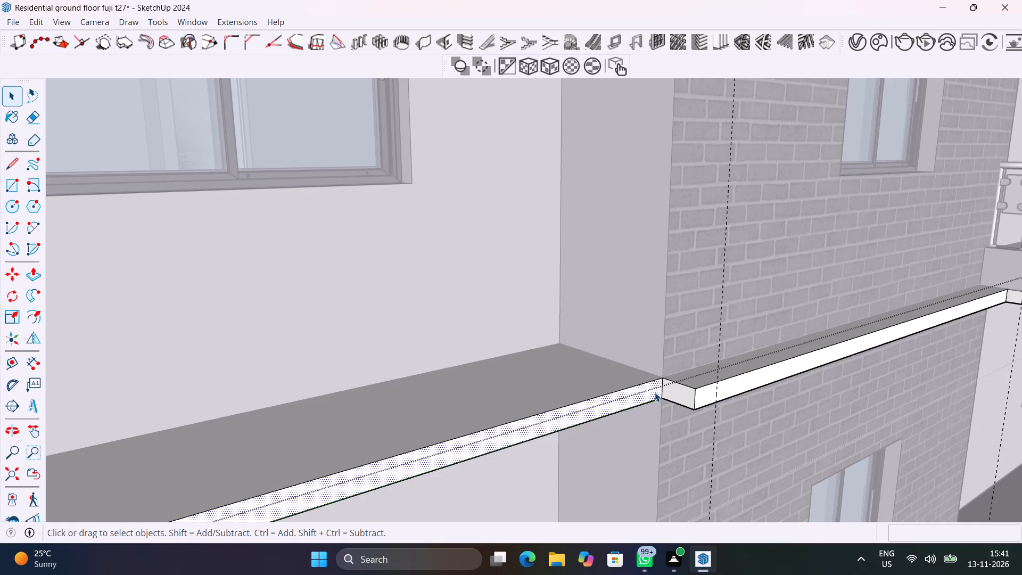
{"action": "left_click", "coordinate": [655, 392]}
{"action": "key", "text": "p"}
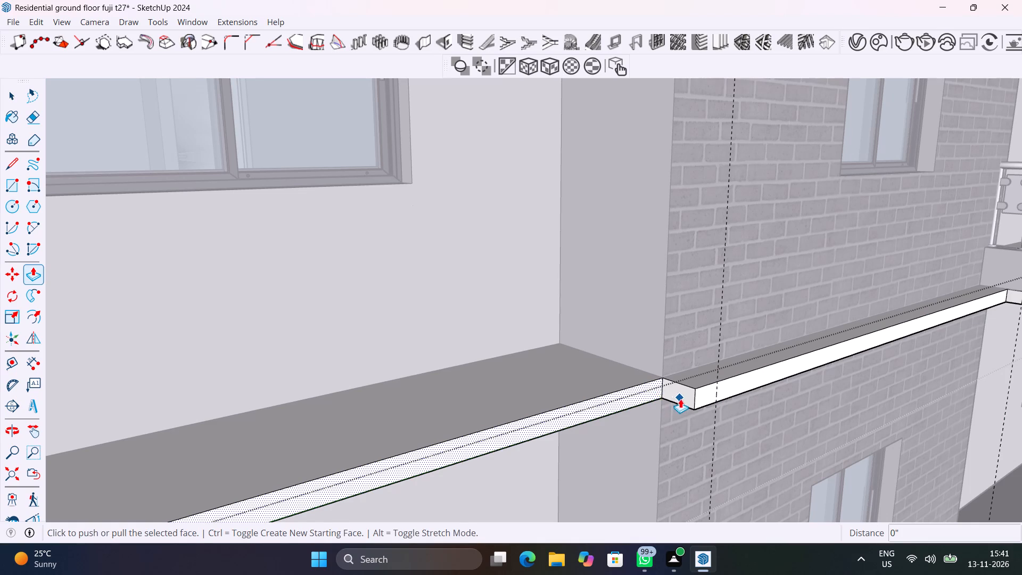
{"action": "left_click", "coordinate": [642, 399]}
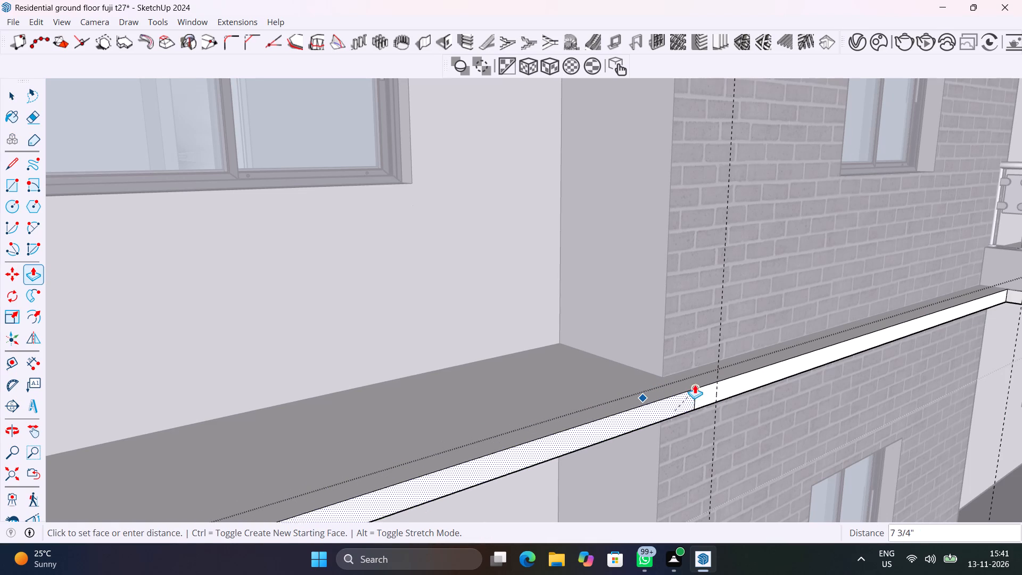
{"action": "left_click", "coordinate": [702, 384]}
{"action": "key", "text": "space"}
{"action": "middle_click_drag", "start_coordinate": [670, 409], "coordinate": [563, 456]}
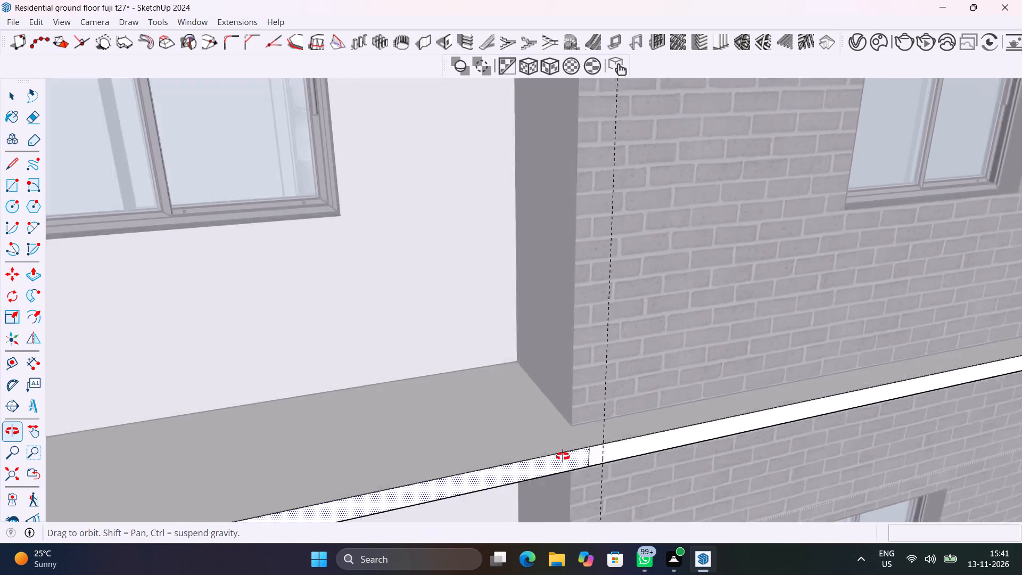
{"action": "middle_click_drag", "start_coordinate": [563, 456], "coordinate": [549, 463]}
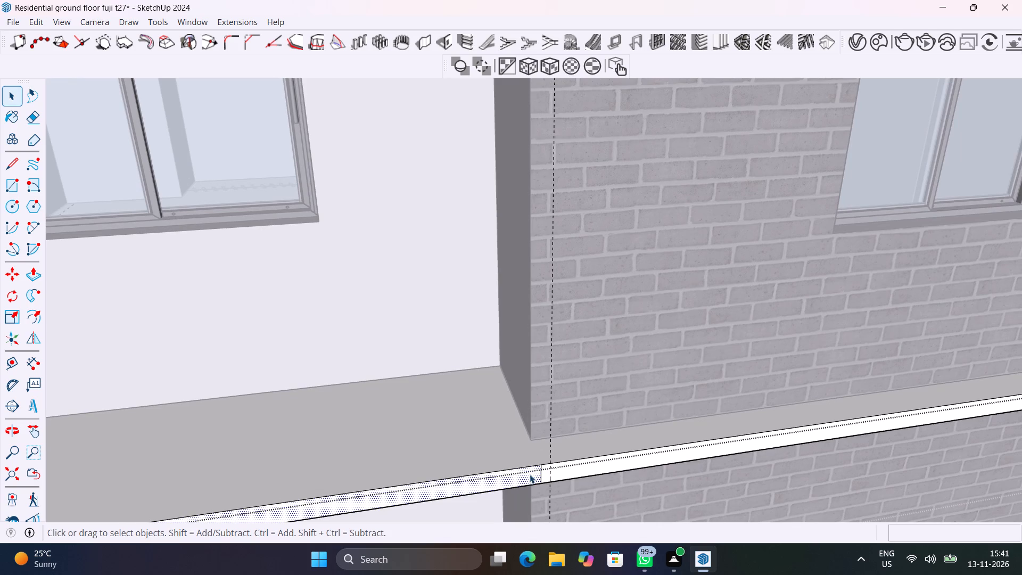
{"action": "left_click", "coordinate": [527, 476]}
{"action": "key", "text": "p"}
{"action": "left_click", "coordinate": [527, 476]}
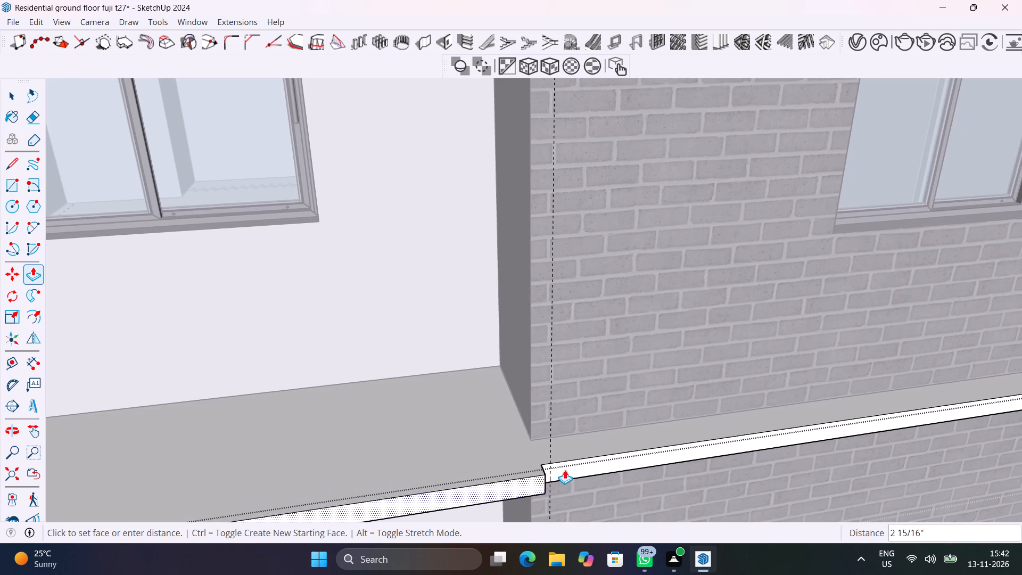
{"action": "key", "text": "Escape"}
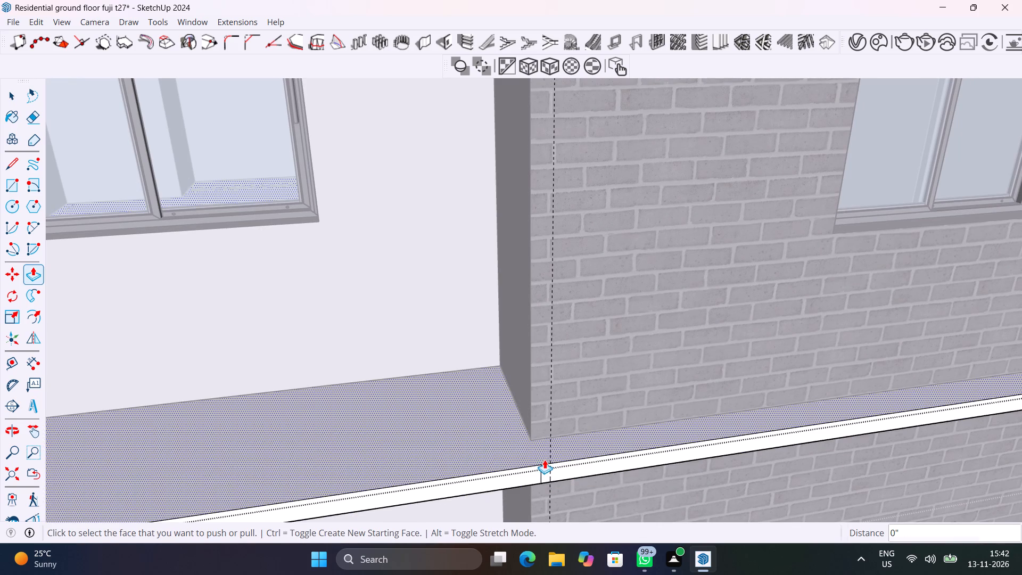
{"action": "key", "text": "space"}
Place two guides across the slab's top near the brick wall's corner, the second about 7 3/8" from the first toward the wall.
{"action": "scroll", "coordinate": [526, 456], "scroll_direction": "up", "scroll_amount": 6}
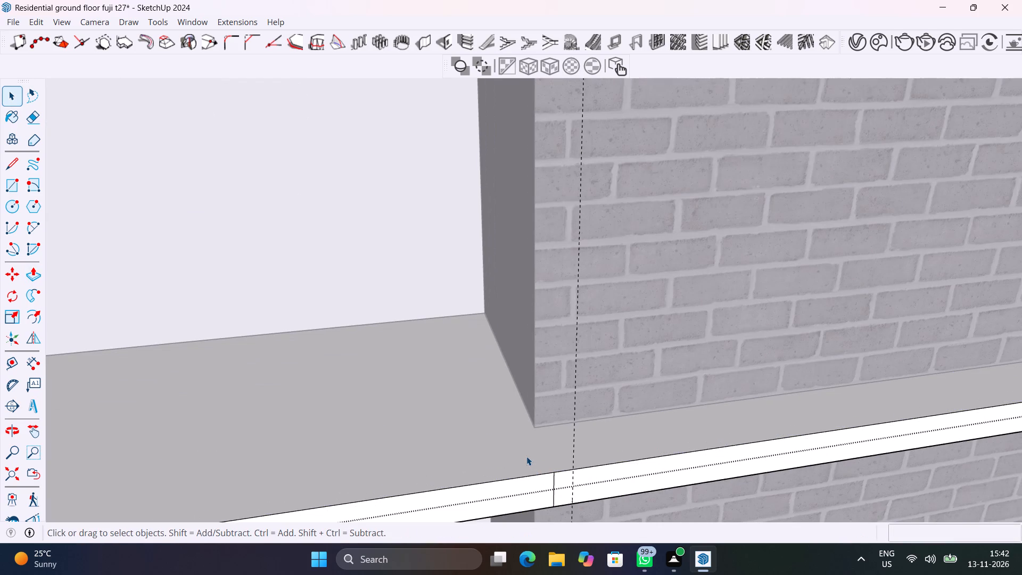
{"action": "key", "text": "t"}
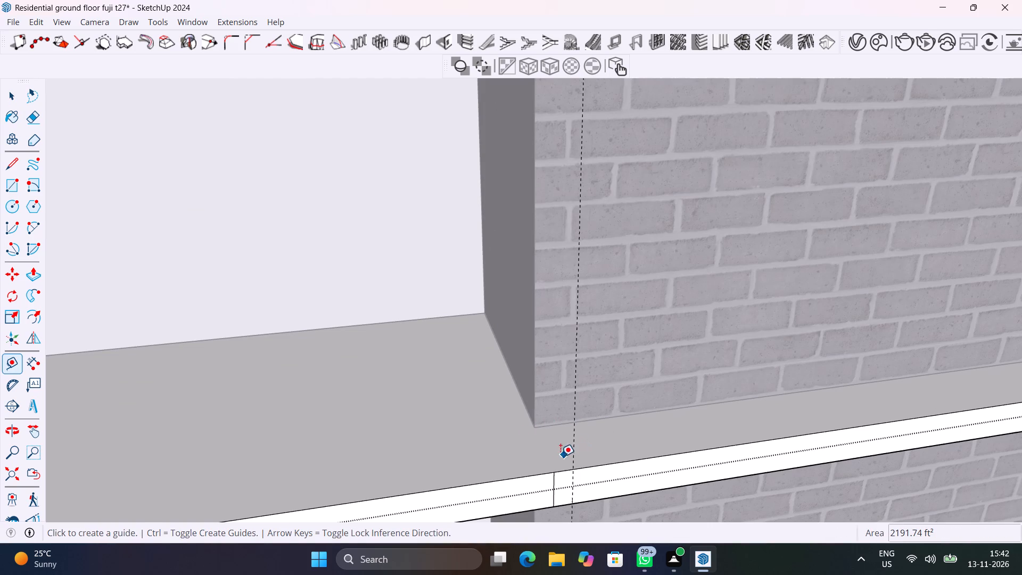
{"action": "left_click", "coordinate": [519, 400]}
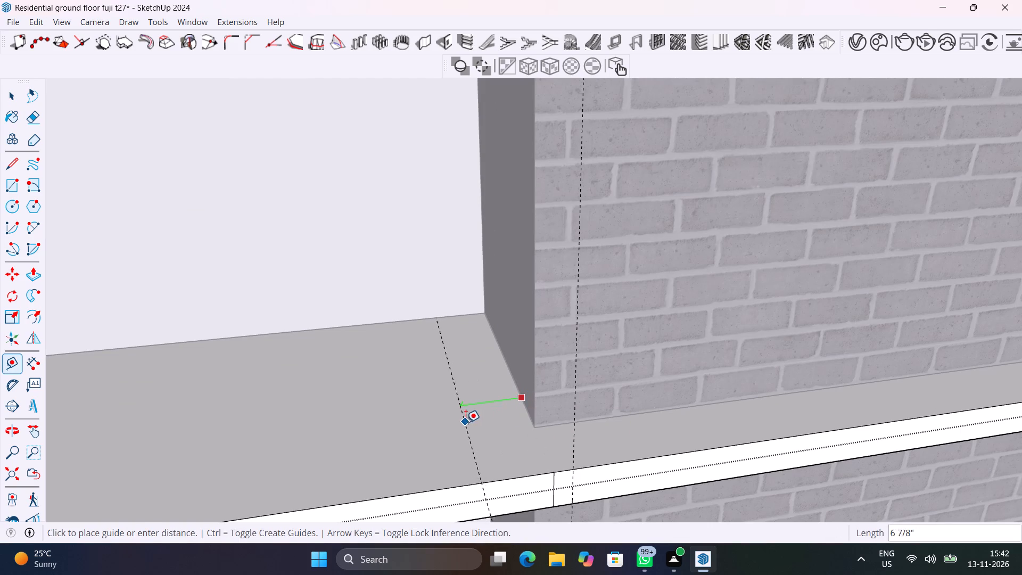
{"action": "left_click", "coordinate": [473, 422]}
{"action": "left_click", "coordinate": [482, 445]}
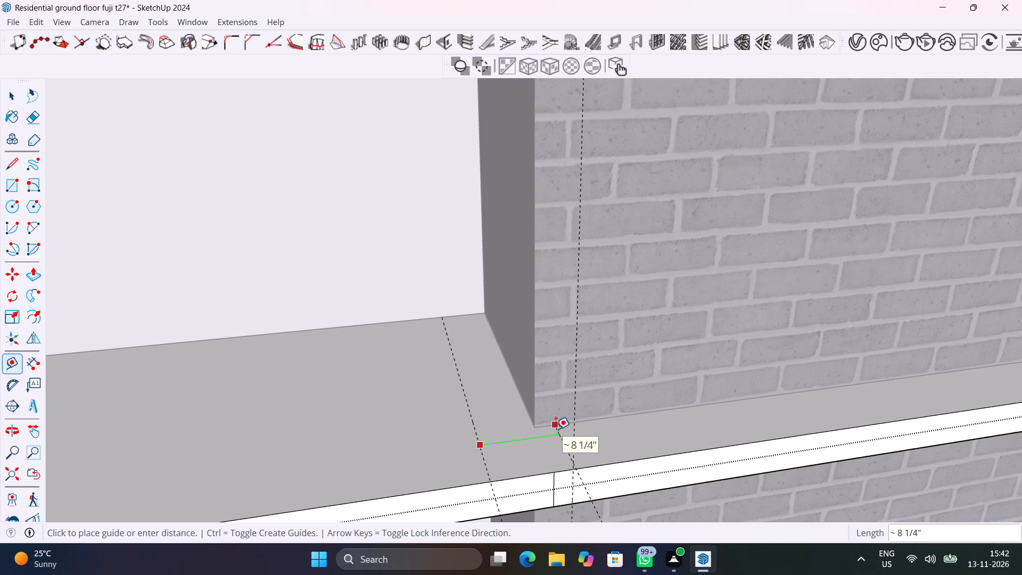
{"action": "left_click", "coordinate": [549, 431]}
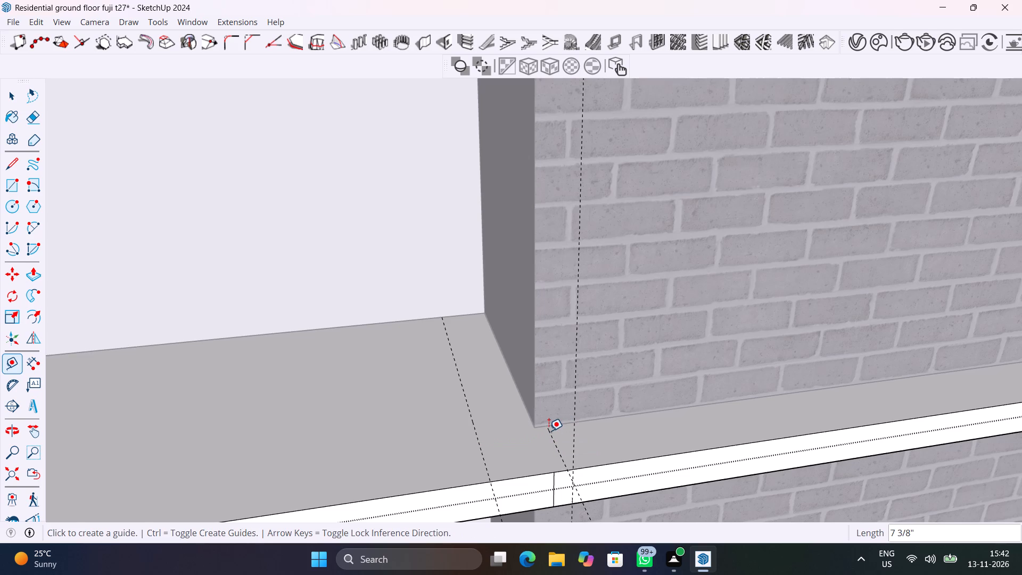
{"action": "key", "text": "space"}
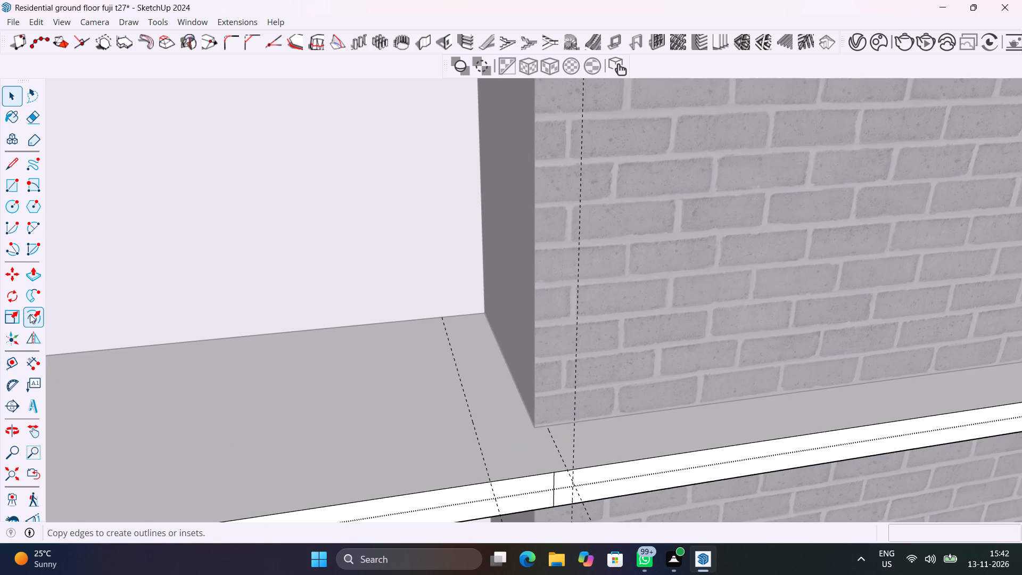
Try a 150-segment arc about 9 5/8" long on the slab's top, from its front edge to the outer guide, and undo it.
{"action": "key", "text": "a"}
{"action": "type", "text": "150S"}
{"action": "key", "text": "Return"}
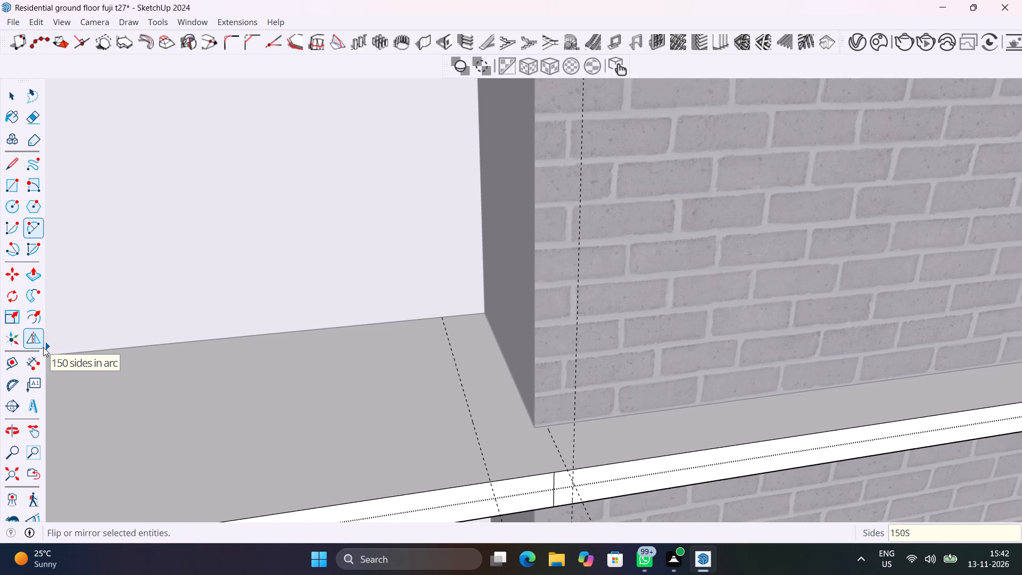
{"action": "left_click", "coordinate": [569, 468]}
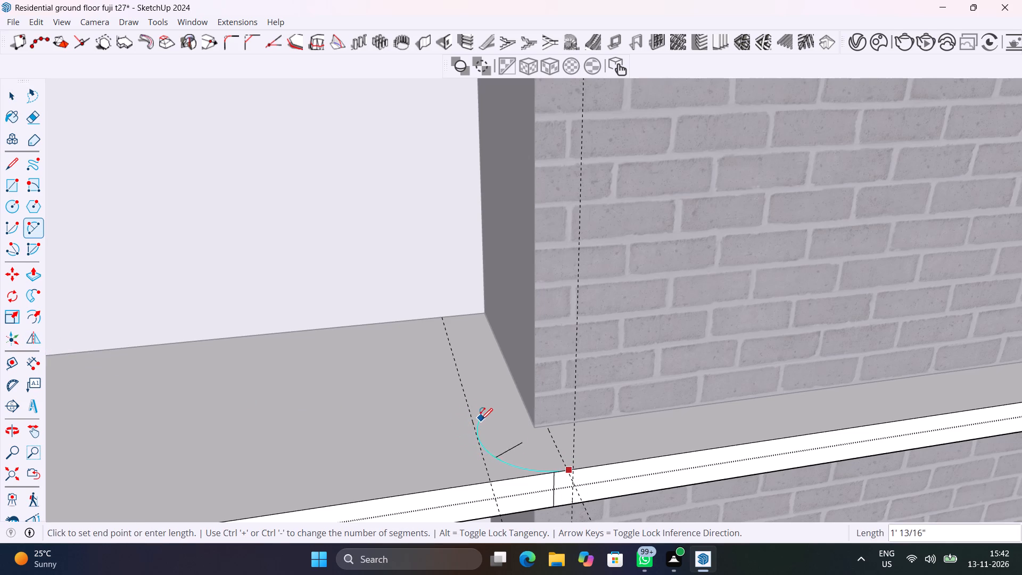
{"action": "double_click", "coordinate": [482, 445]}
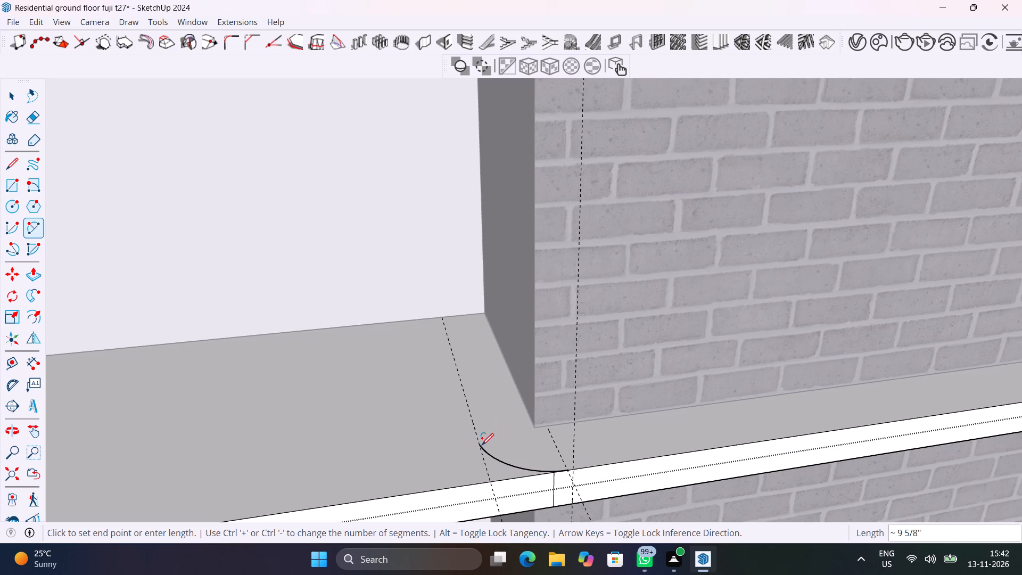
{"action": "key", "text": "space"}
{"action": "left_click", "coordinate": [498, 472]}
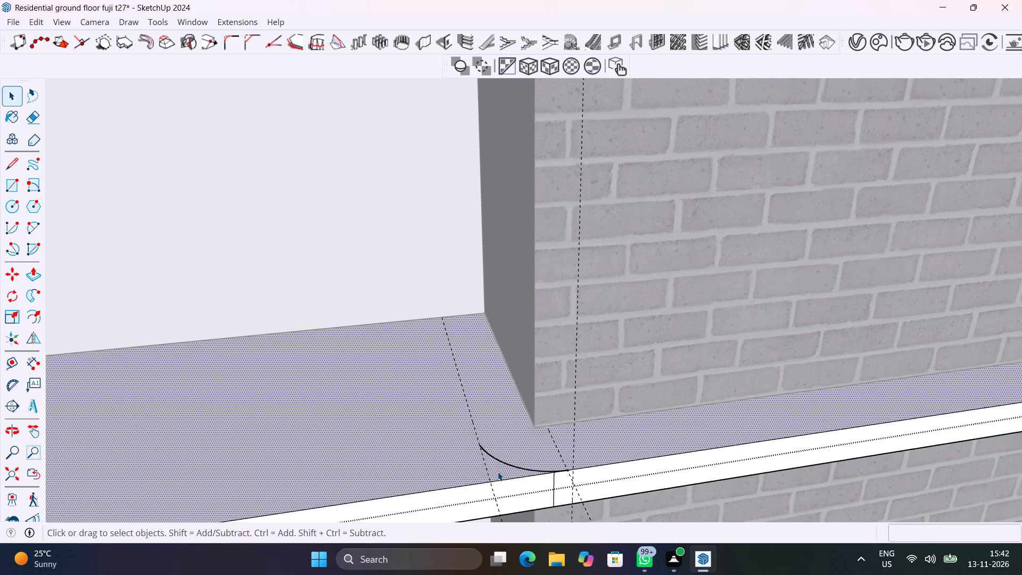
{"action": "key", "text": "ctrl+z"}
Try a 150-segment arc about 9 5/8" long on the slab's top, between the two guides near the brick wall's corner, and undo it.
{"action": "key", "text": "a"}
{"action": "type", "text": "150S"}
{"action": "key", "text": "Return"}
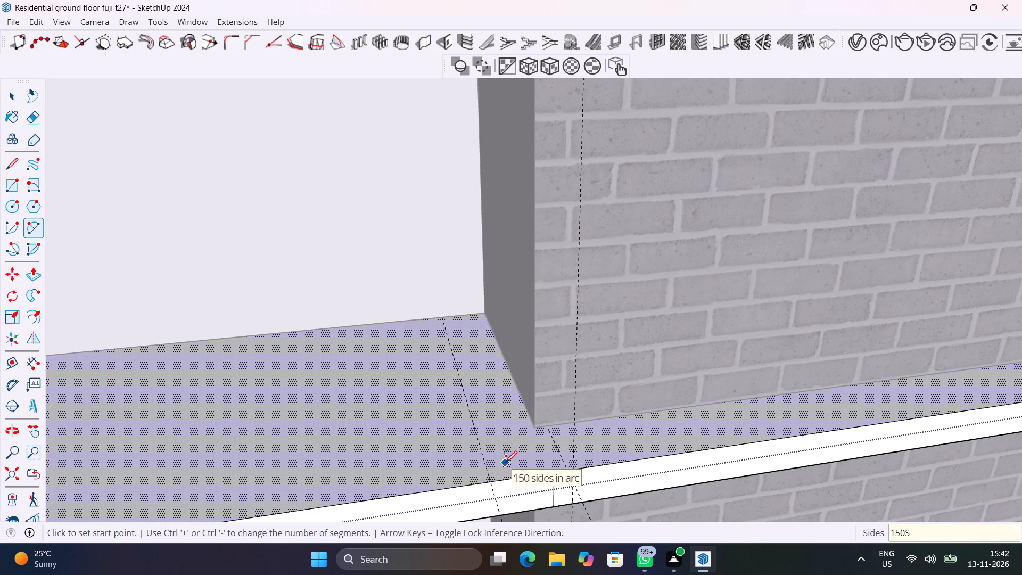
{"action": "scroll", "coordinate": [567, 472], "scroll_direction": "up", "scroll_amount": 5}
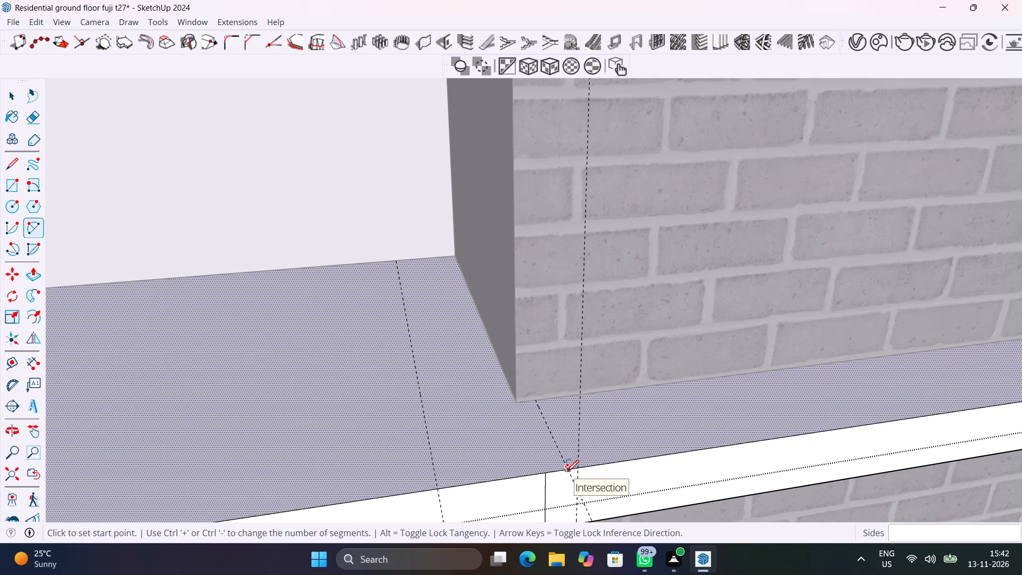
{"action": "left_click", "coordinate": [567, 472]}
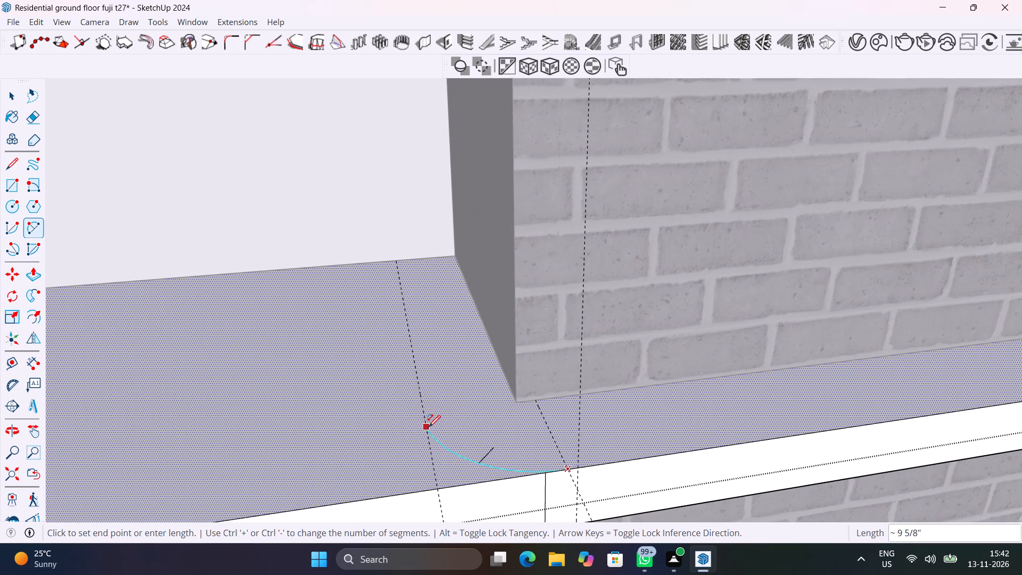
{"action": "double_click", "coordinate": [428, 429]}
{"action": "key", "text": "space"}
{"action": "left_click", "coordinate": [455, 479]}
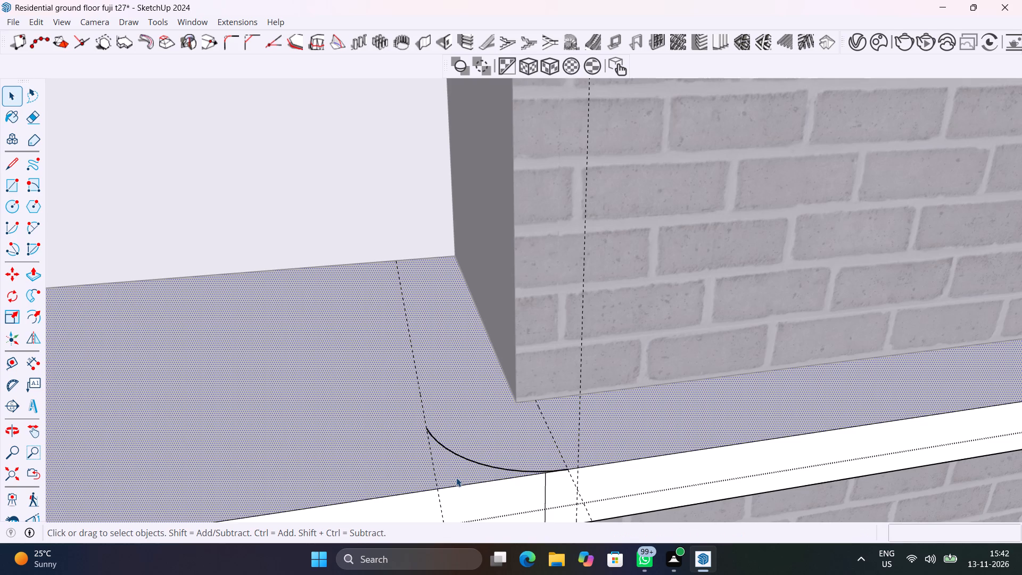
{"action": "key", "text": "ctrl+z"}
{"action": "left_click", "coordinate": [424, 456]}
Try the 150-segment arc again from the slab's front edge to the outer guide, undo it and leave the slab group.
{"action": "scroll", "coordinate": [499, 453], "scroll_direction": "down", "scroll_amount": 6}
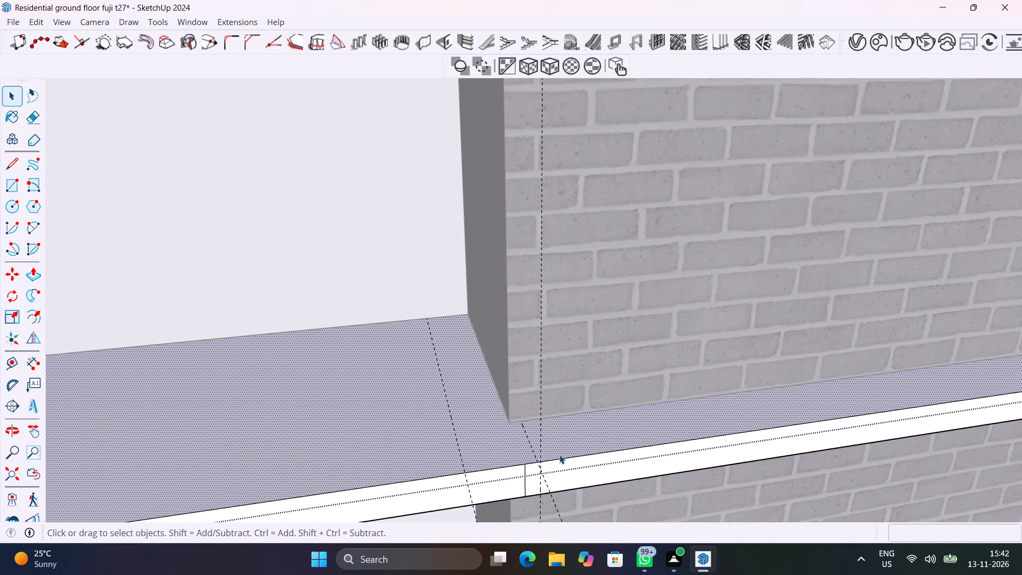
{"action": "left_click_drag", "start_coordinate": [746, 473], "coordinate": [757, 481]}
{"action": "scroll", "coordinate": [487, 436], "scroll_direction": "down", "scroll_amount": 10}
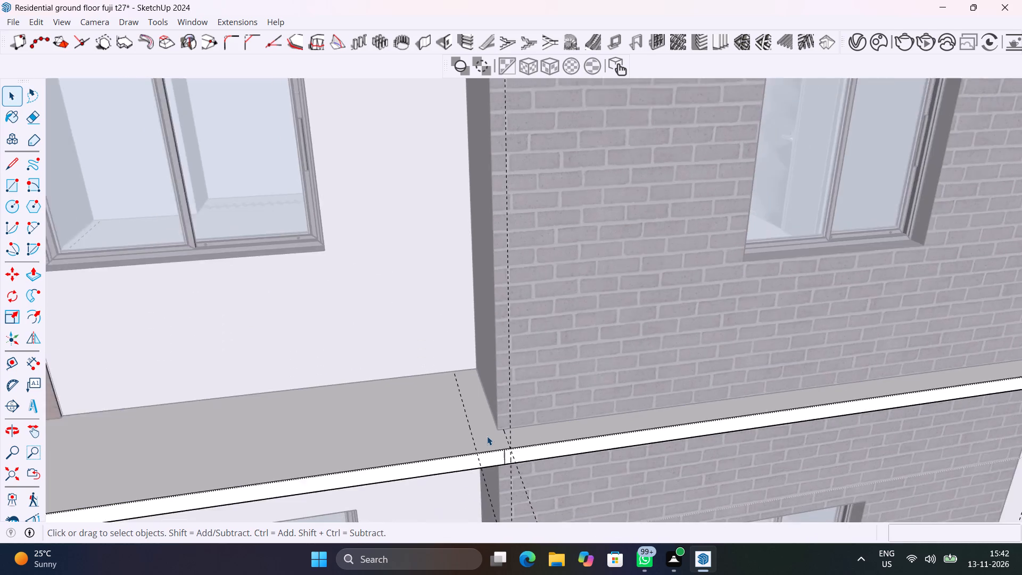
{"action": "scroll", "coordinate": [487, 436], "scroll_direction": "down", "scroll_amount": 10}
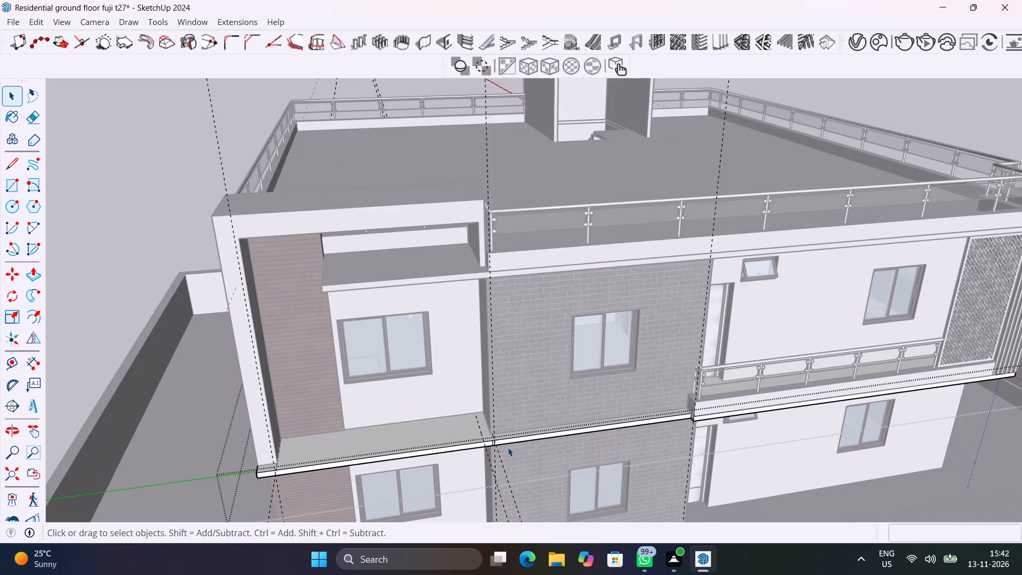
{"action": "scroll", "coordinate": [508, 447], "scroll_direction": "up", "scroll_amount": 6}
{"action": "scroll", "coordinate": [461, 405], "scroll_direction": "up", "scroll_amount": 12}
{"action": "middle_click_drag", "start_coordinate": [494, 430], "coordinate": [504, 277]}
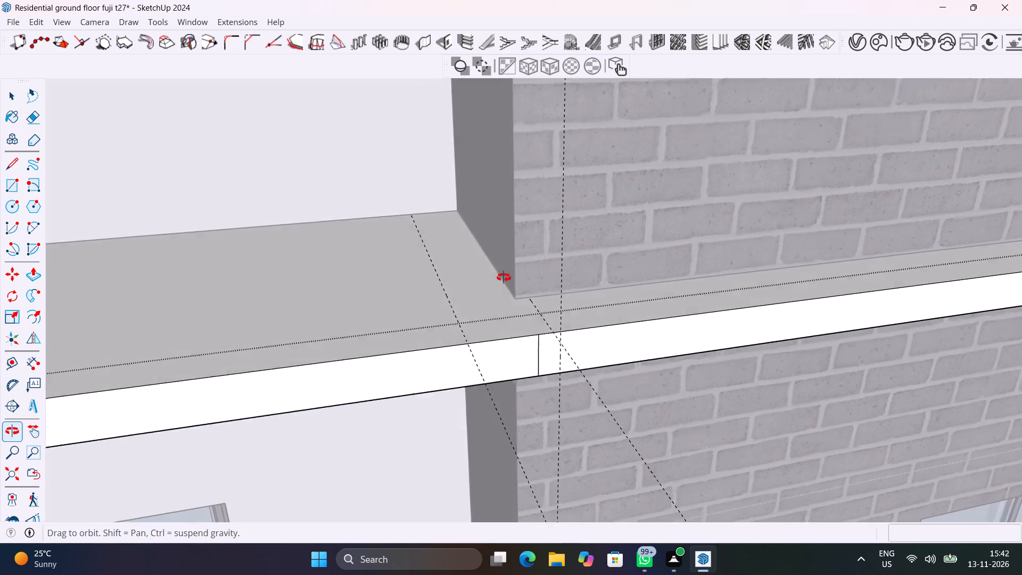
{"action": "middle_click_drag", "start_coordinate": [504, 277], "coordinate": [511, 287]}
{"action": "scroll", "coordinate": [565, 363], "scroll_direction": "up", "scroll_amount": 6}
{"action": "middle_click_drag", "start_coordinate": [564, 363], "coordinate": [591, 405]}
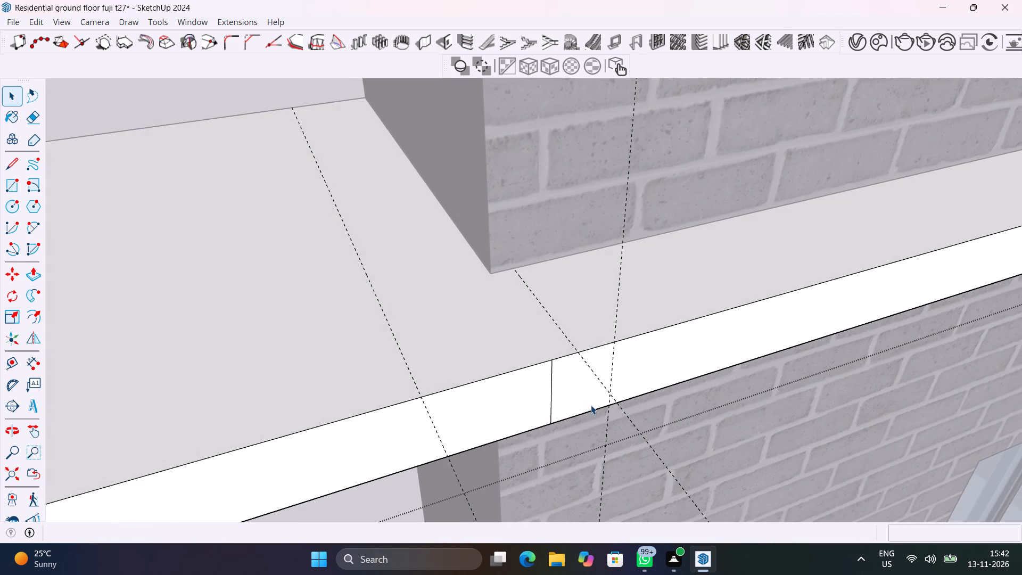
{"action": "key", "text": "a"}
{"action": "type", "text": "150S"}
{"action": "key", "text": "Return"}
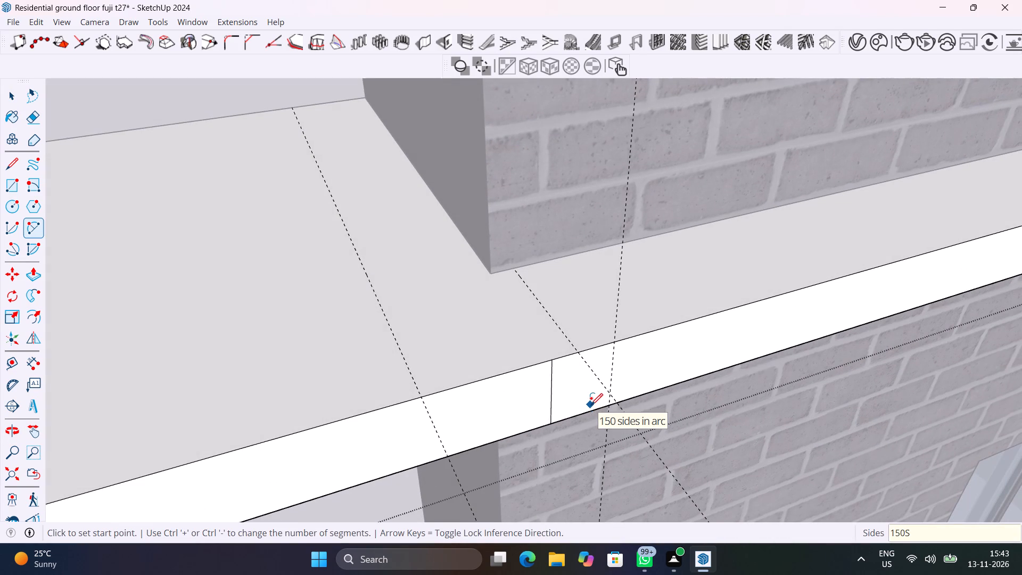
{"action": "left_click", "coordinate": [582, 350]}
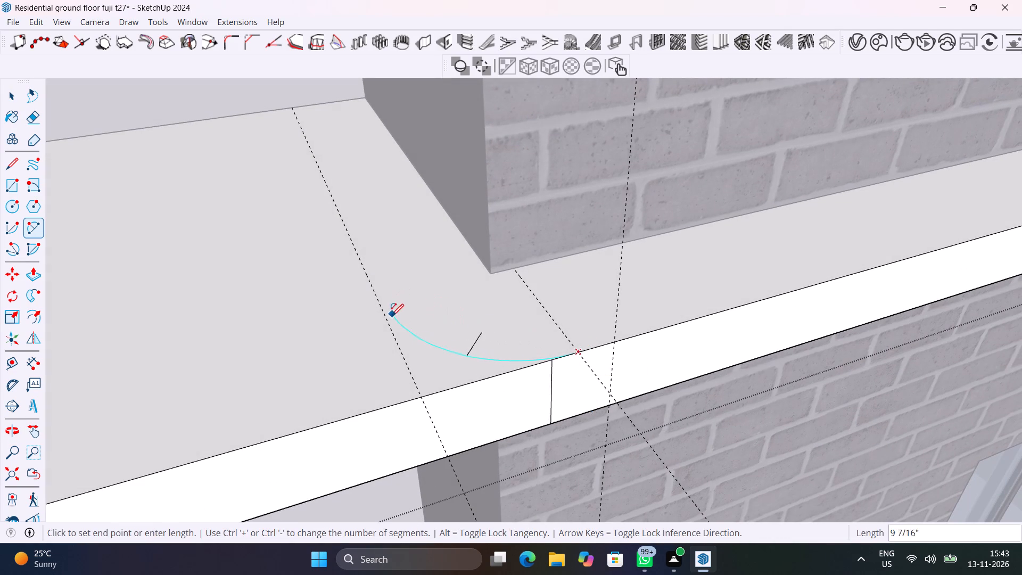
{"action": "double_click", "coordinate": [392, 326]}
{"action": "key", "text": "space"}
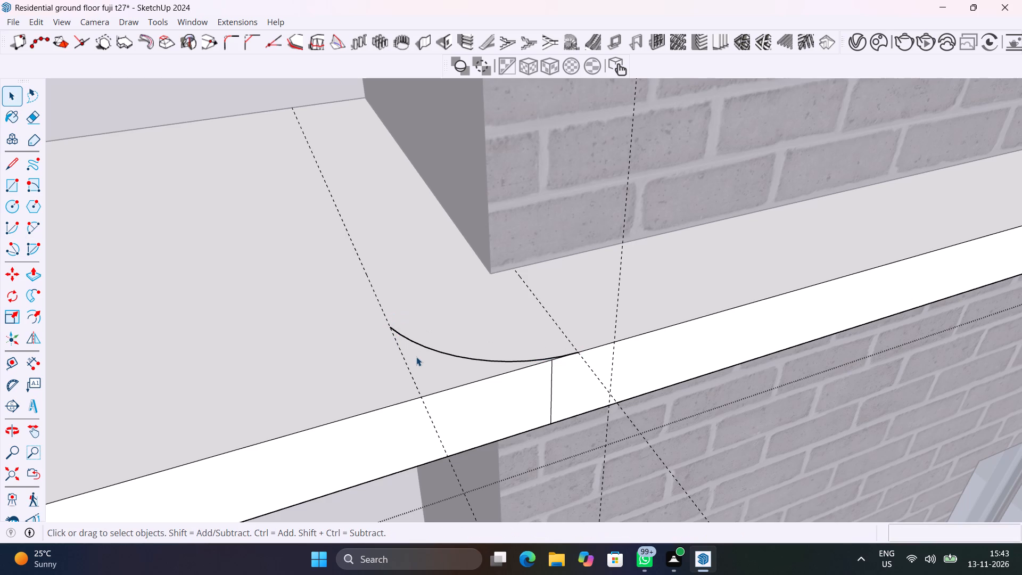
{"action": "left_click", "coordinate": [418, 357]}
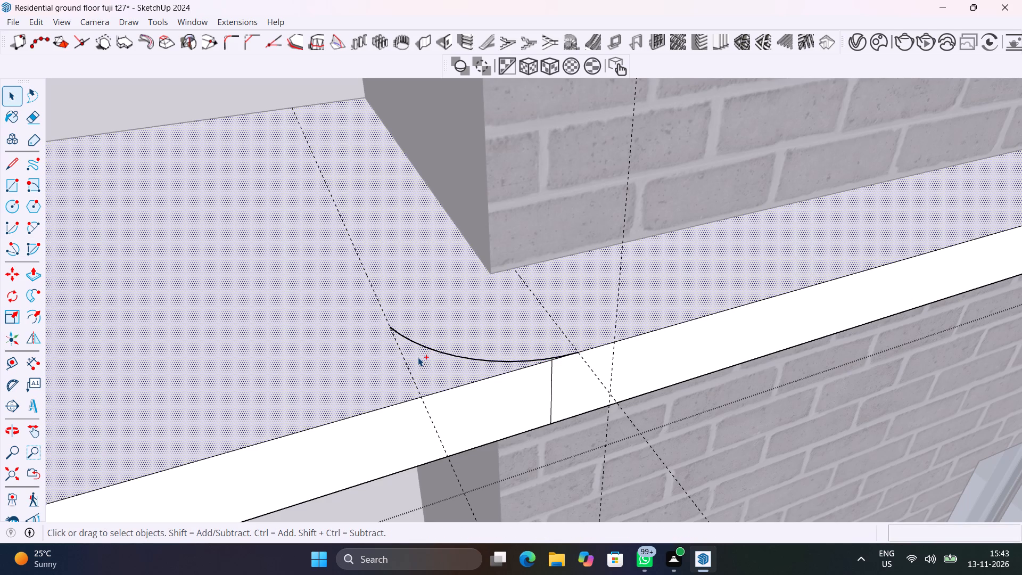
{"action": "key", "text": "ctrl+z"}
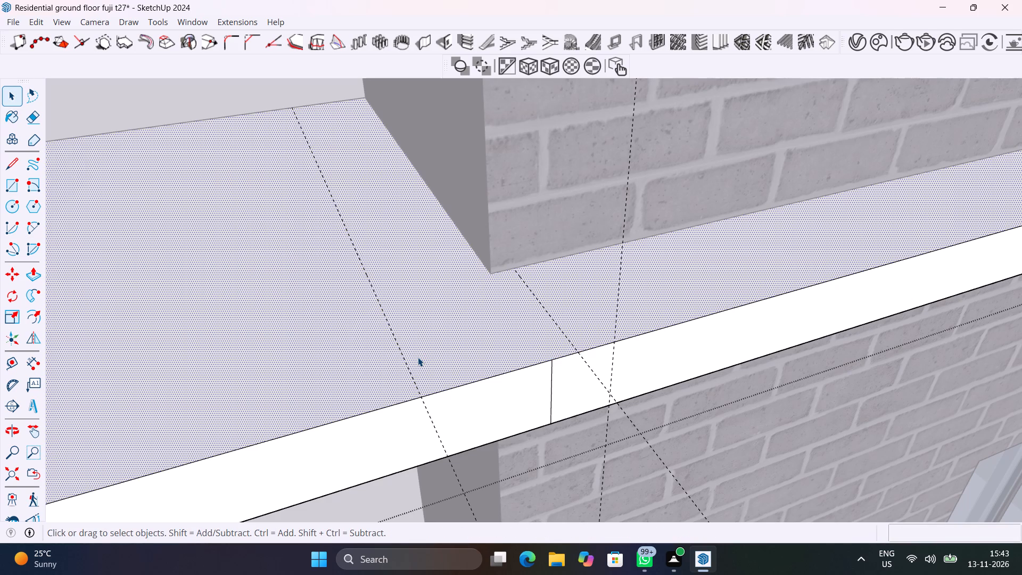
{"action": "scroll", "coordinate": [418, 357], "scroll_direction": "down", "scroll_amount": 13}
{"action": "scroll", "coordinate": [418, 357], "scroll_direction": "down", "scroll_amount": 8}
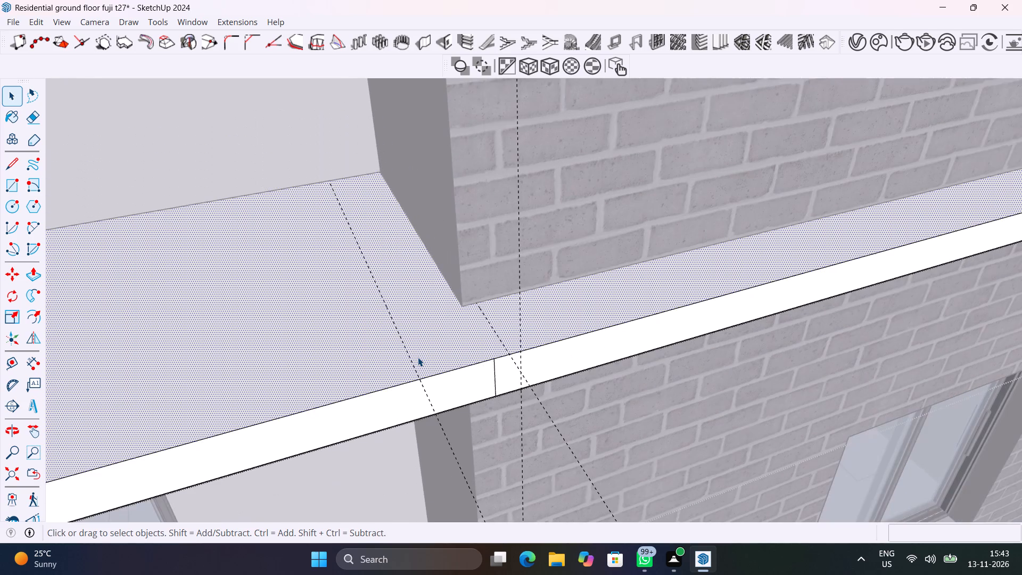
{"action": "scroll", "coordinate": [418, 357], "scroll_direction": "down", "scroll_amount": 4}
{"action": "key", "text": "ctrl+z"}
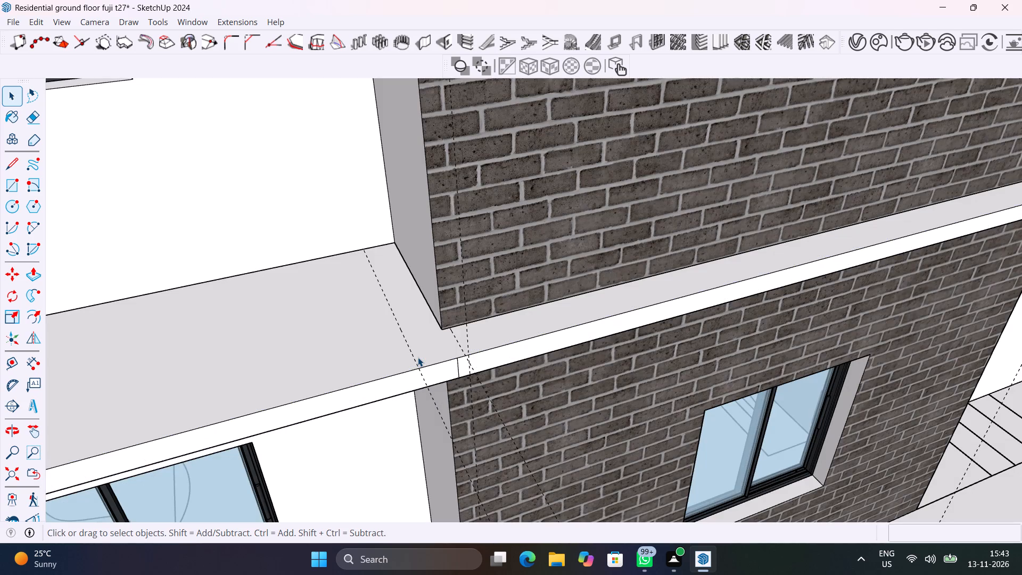
Reopen the slab group and push the wood-clad side's front face back 7 3/4", to the brick wall's corner.
{"action": "left_click", "coordinate": [397, 384]}
{"action": "double_click", "coordinate": [397, 384]}
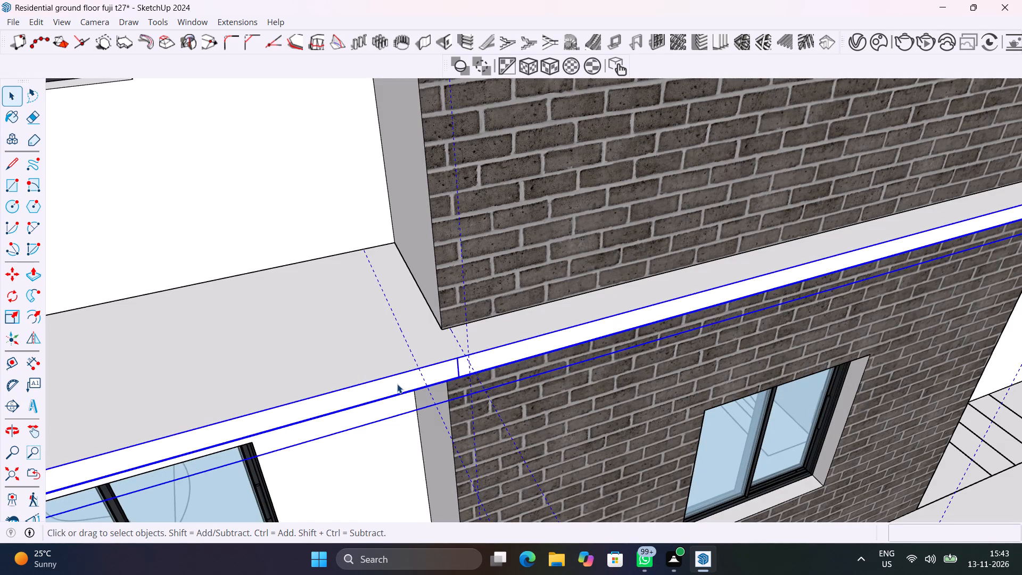
{"action": "left_click", "coordinate": [404, 381]}
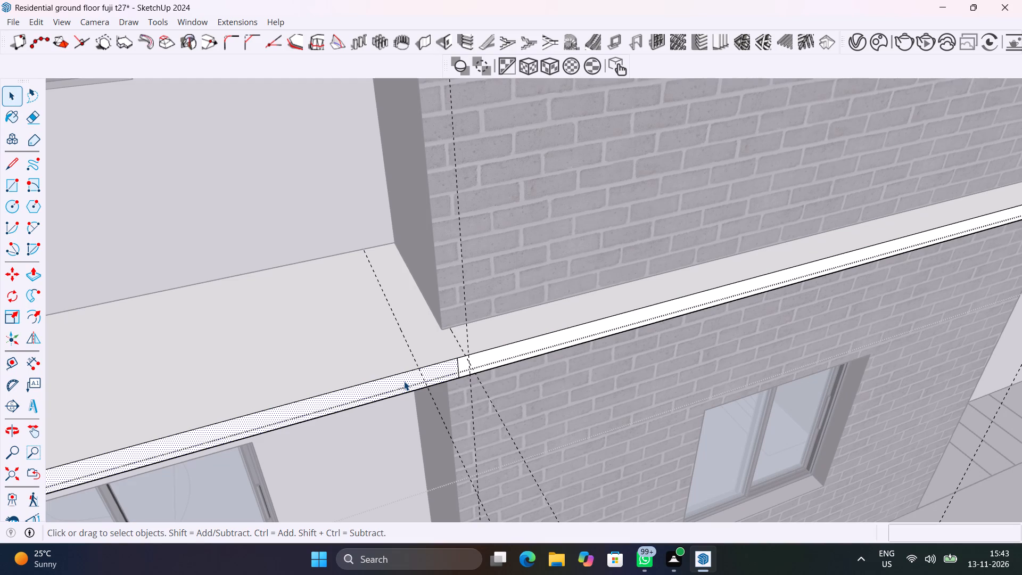
{"action": "key", "text": "p"}
{"action": "left_click", "coordinate": [404, 381]}
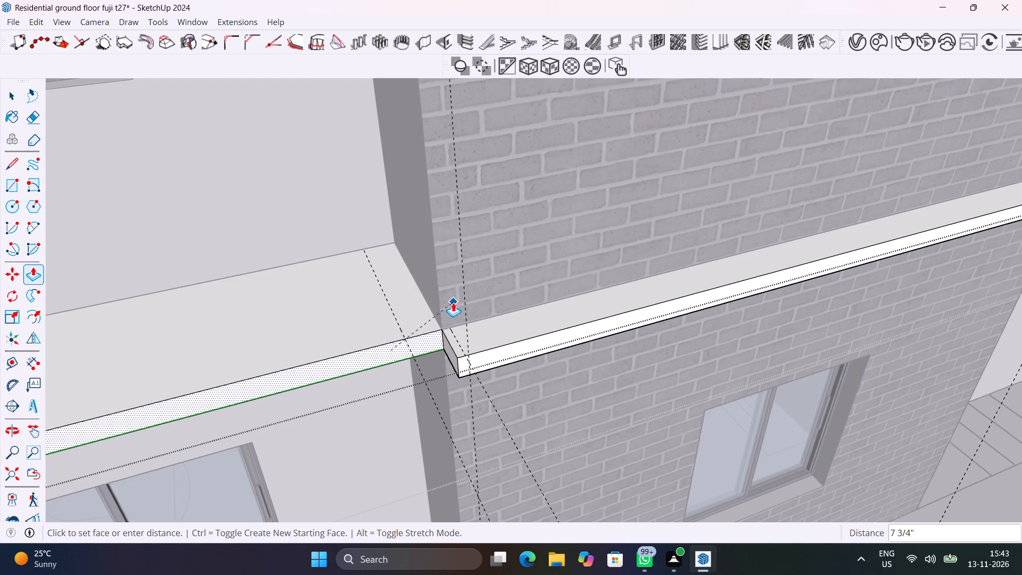
{"action": "left_click", "coordinate": [452, 302]}
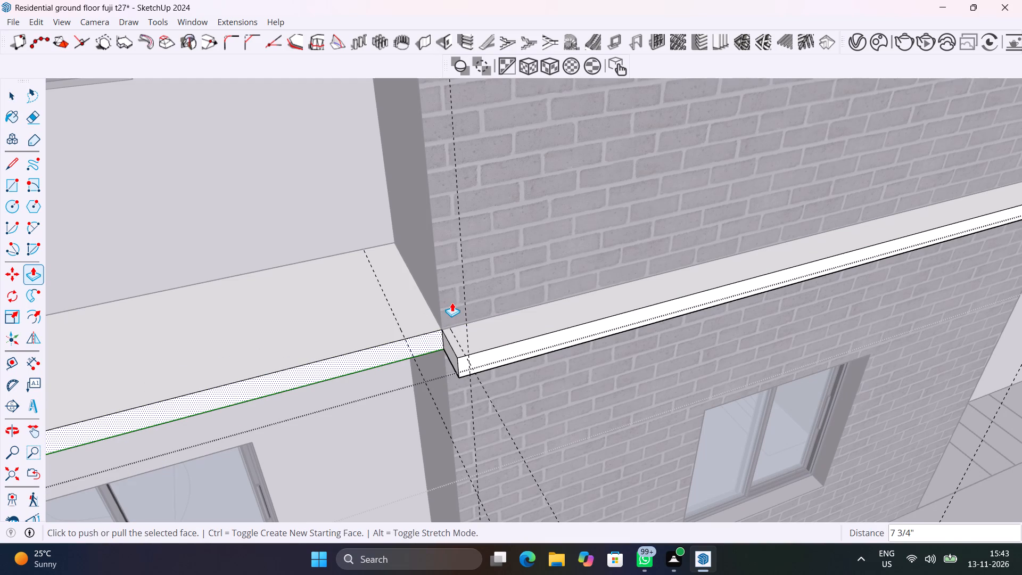
{"action": "scroll", "coordinate": [452, 302], "scroll_direction": "down", "scroll_amount": 14}
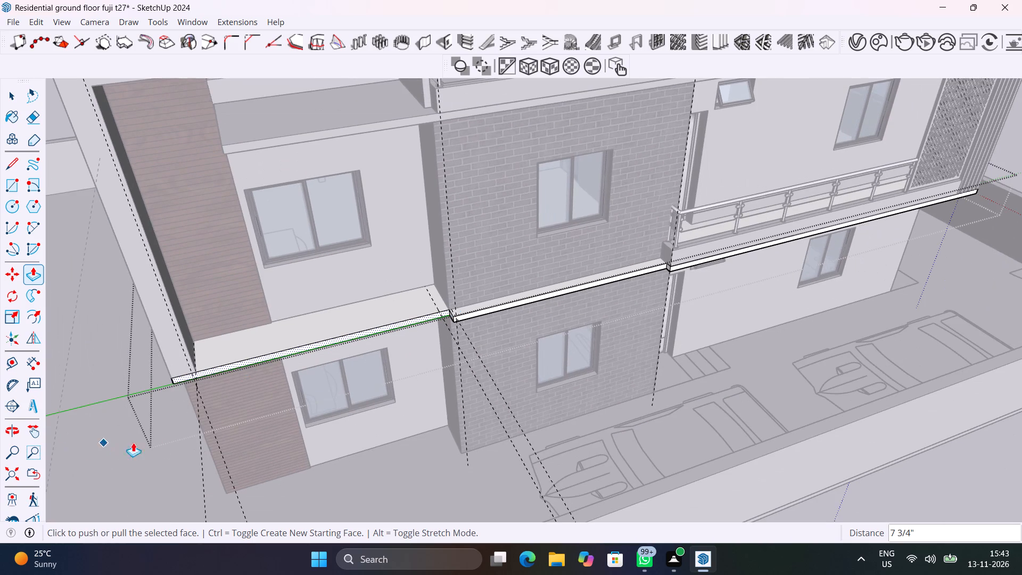
{"action": "key", "text": "space"}
Push the slab's front face along the brick wall back 3" and close the slab group.
{"action": "scroll", "coordinate": [490, 310], "scroll_direction": "up", "scroll_amount": 10}
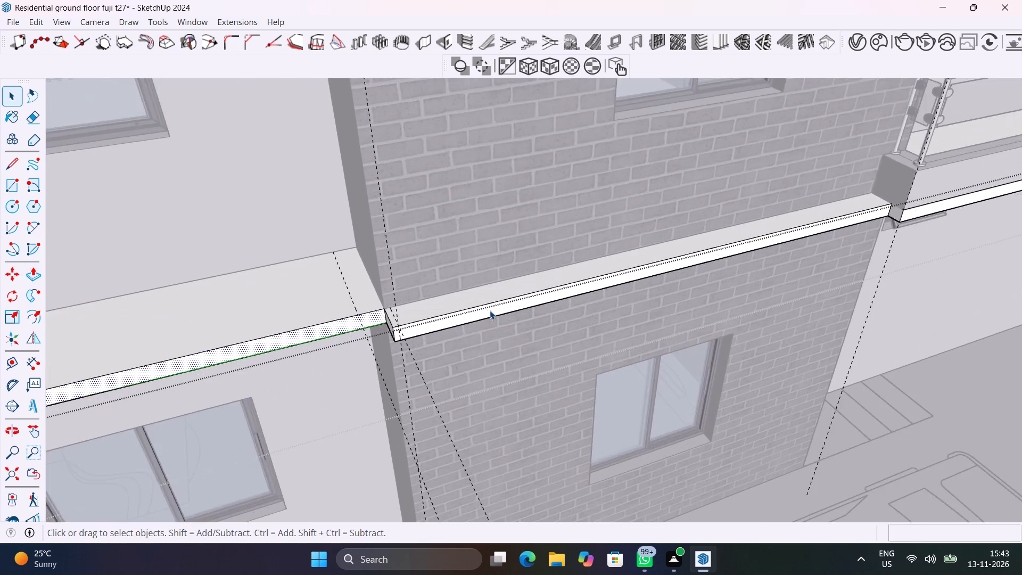
{"action": "scroll", "coordinate": [490, 310], "scroll_direction": "up", "scroll_amount": 4}
{"action": "left_click", "coordinate": [431, 321]}
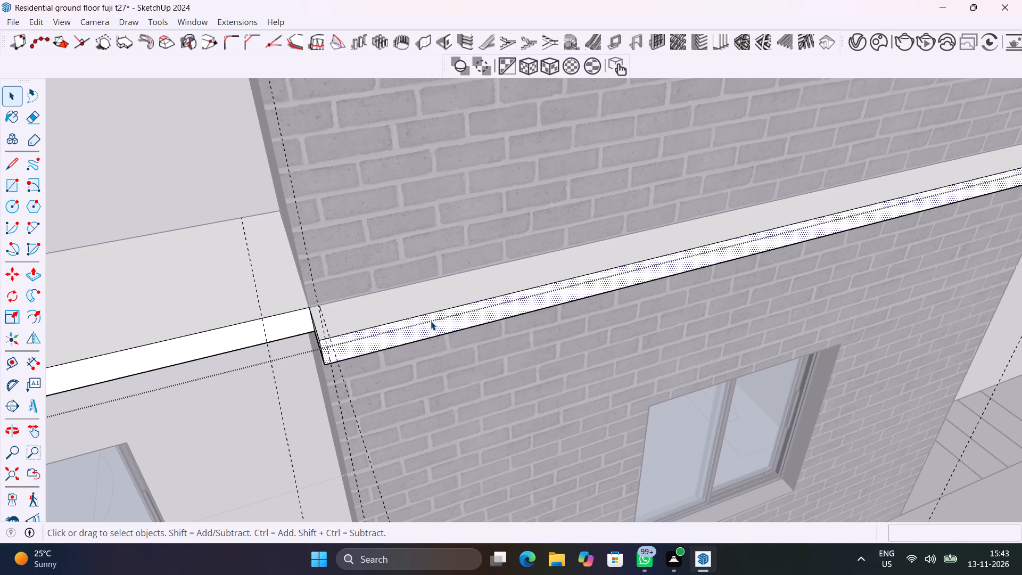
{"action": "key", "text": "p"}
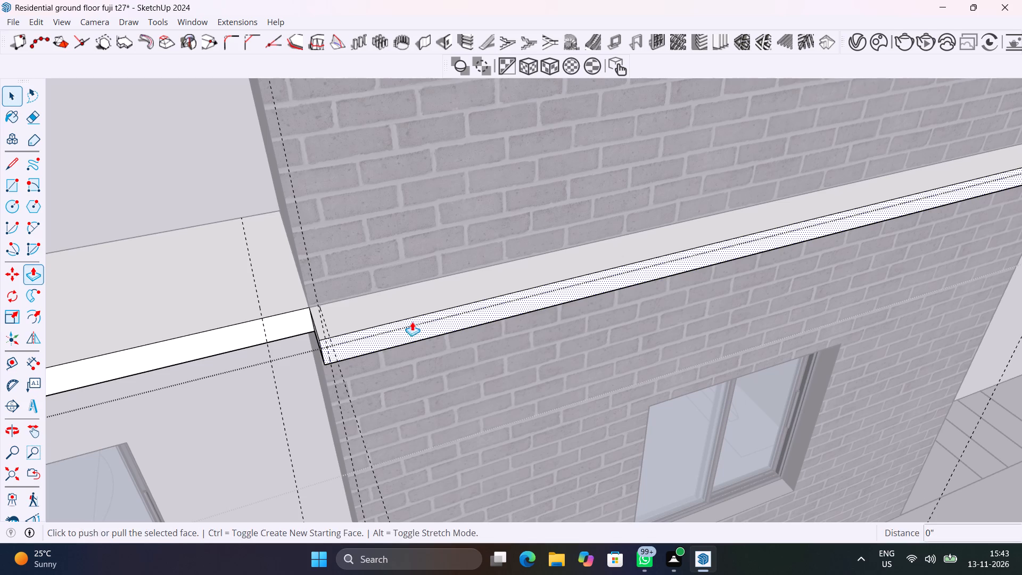
{"action": "left_click", "coordinate": [337, 342]}
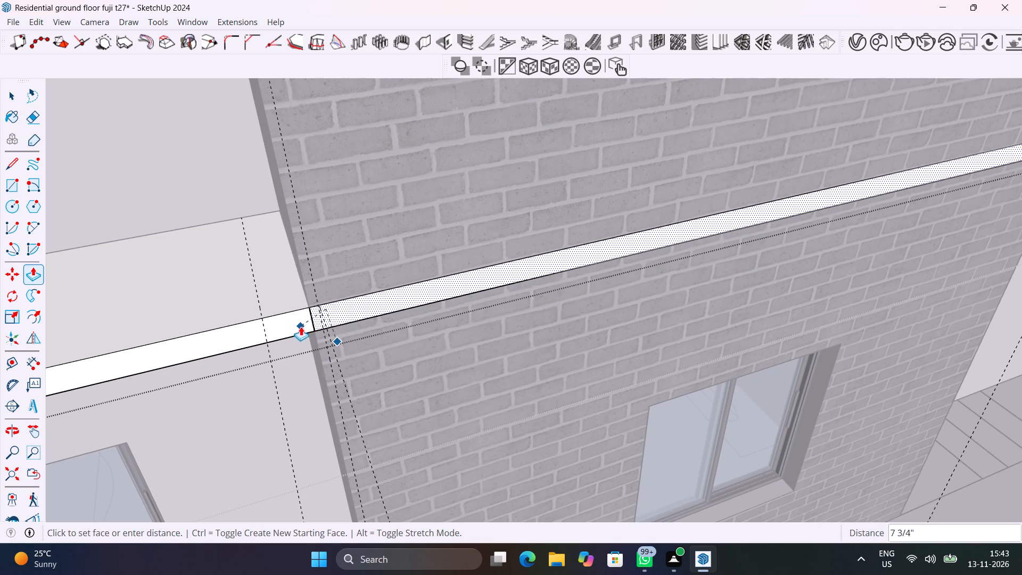
{"action": "left_click", "coordinate": [338, 327]}
{"action": "scroll", "coordinate": [304, 388], "scroll_direction": "down", "scroll_amount": 10}
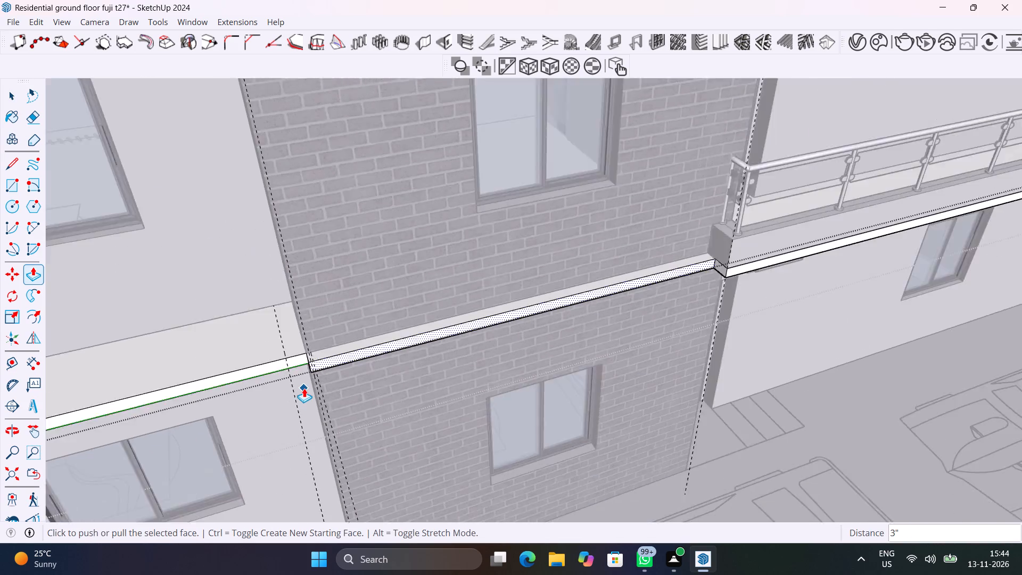
{"action": "scroll", "coordinate": [304, 388], "scroll_direction": "down", "scroll_amount": 10}
{"action": "key", "text": "space"}
{"action": "left_click", "coordinate": [801, 218]}
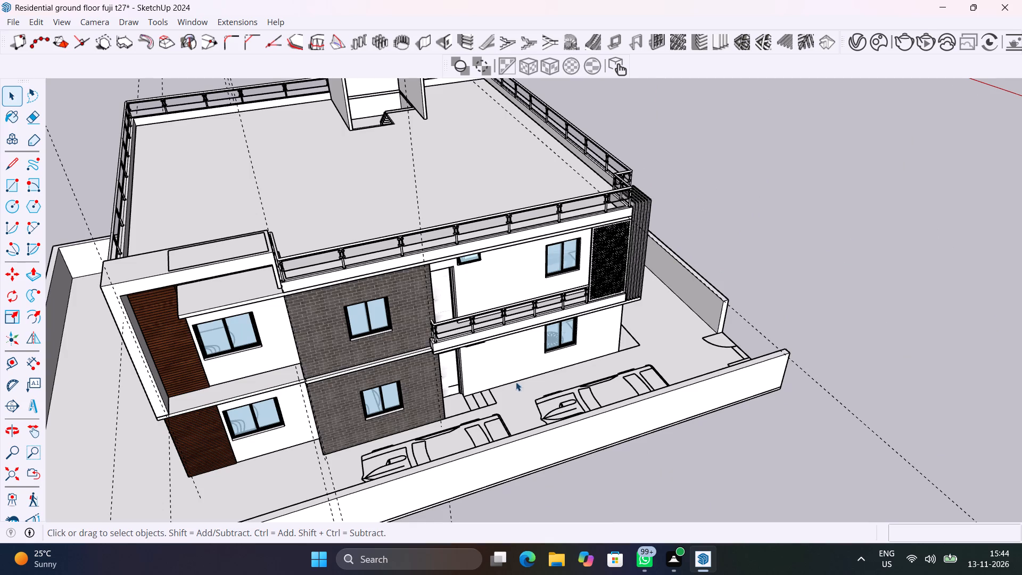
Save the model.
{"action": "middle_click_drag", "start_coordinate": [423, 397], "coordinate": [538, 307]}
{"action": "key", "text": "ctrl+s"}
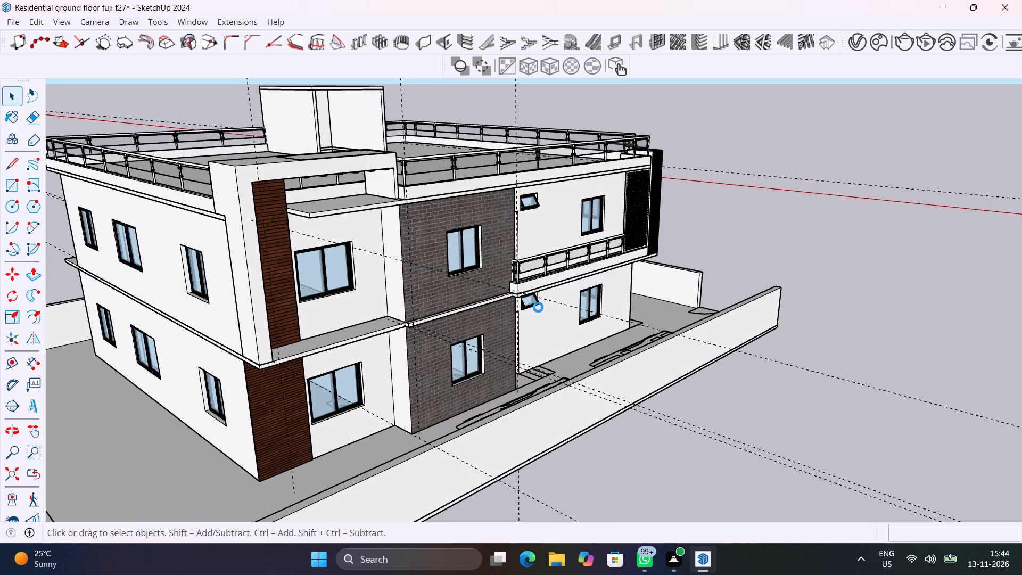
Draw a 1' 3" by 11' 9" rectangle along the front of the mid-level slab's top, between the white frame and the brick wall.
{"action": "scroll", "coordinate": [399, 329], "scroll_direction": "up", "scroll_amount": 4}
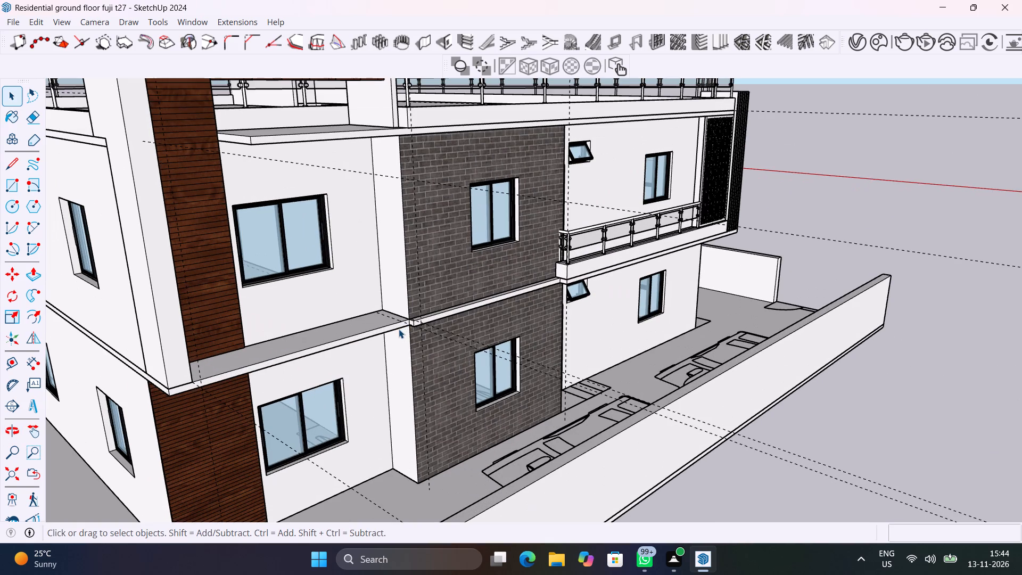
{"action": "middle_click_drag", "start_coordinate": [467, 426], "coordinate": [448, 411]}
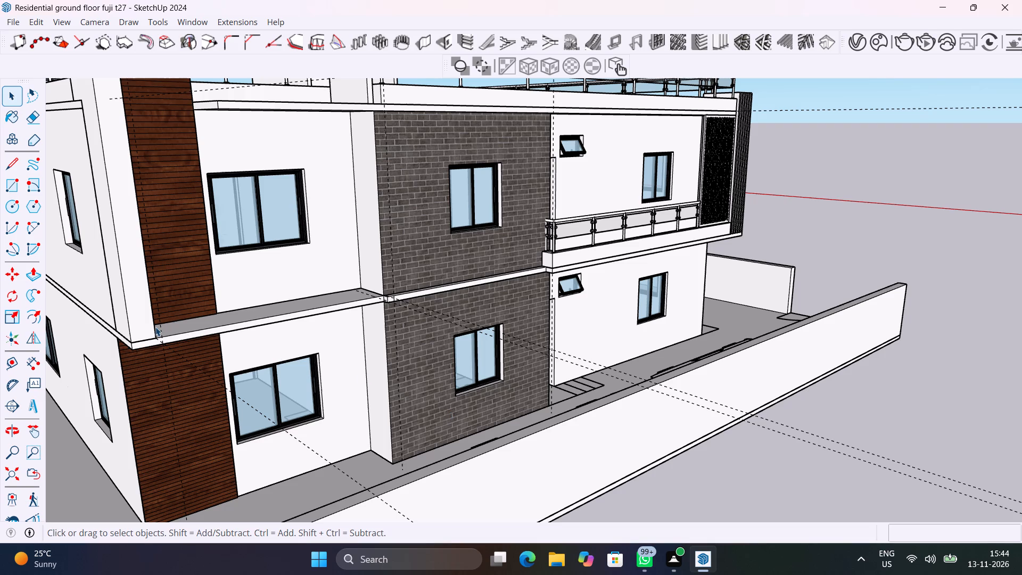
{"action": "scroll", "coordinate": [150, 338], "scroll_direction": "up", "scroll_amount": 2}
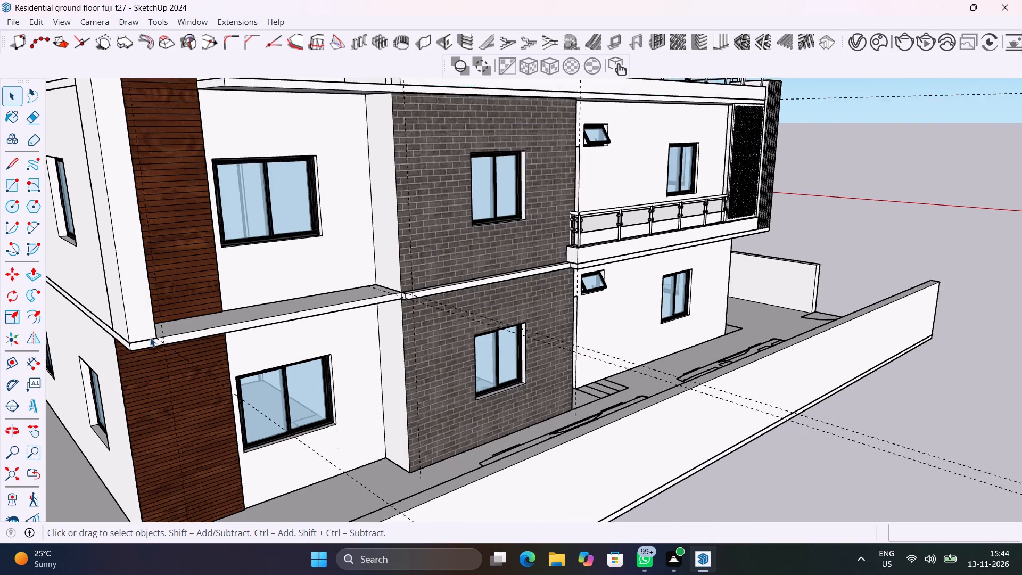
{"action": "scroll", "coordinate": [150, 338], "scroll_direction": "up", "scroll_amount": 3}
{"action": "middle_click_drag", "start_coordinate": [150, 338], "coordinate": [187, 354]}
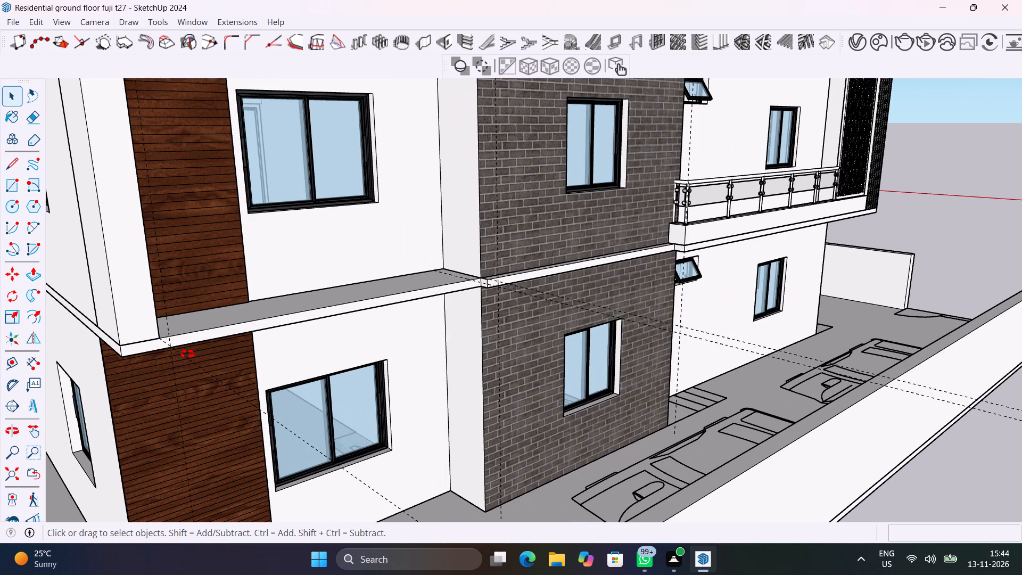
{"action": "middle_click_drag", "start_coordinate": [187, 354], "coordinate": [166, 373]}
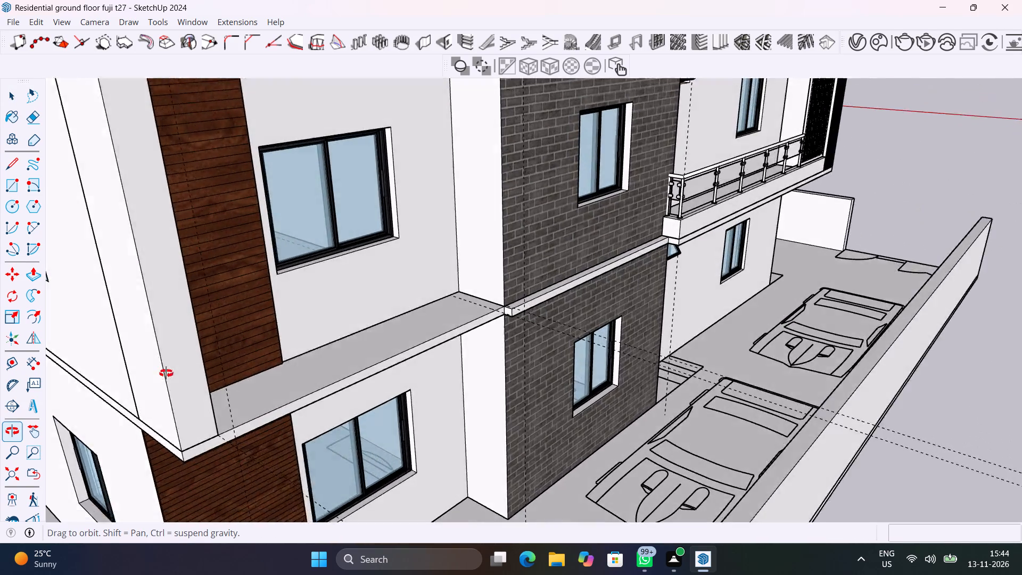
{"action": "middle_click_drag", "start_coordinate": [166, 373], "coordinate": [118, 361]}
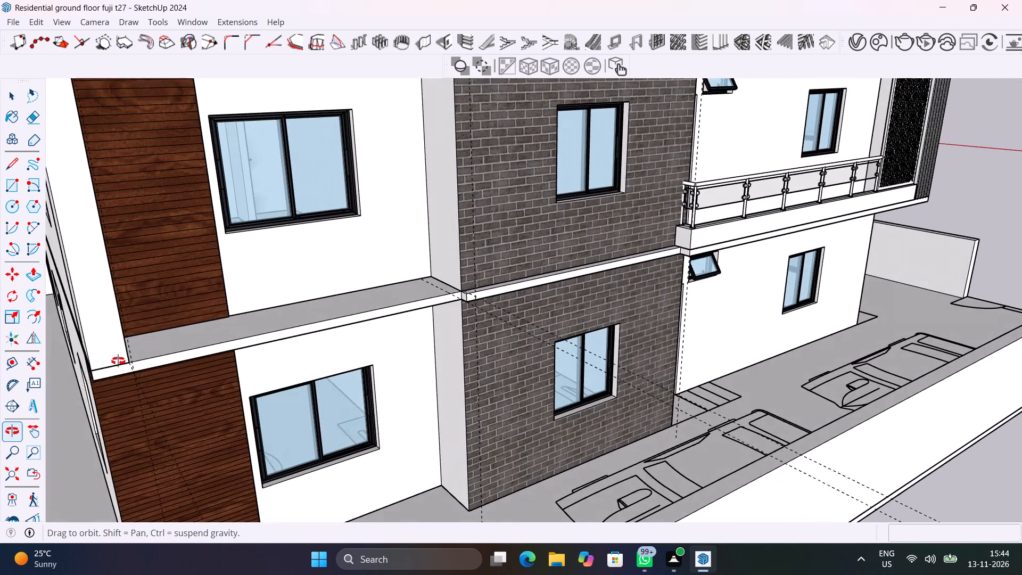
{"action": "middle_click_drag", "start_coordinate": [118, 361], "coordinate": [158, 347]}
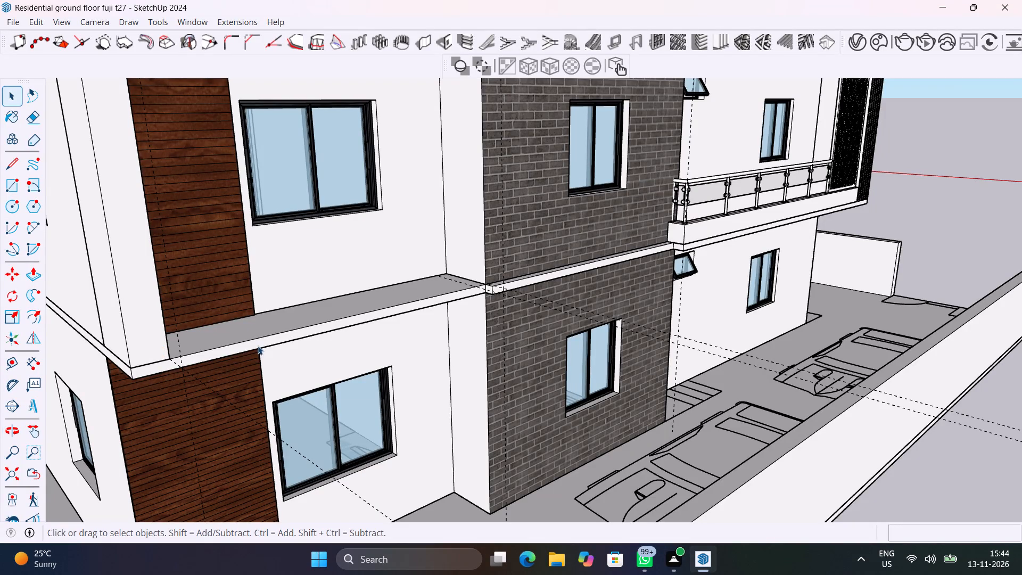
{"action": "scroll", "coordinate": [217, 341], "scroll_direction": "up", "scroll_amount": 5}
{"action": "middle_click_drag", "start_coordinate": [243, 346], "coordinate": [299, 374]}
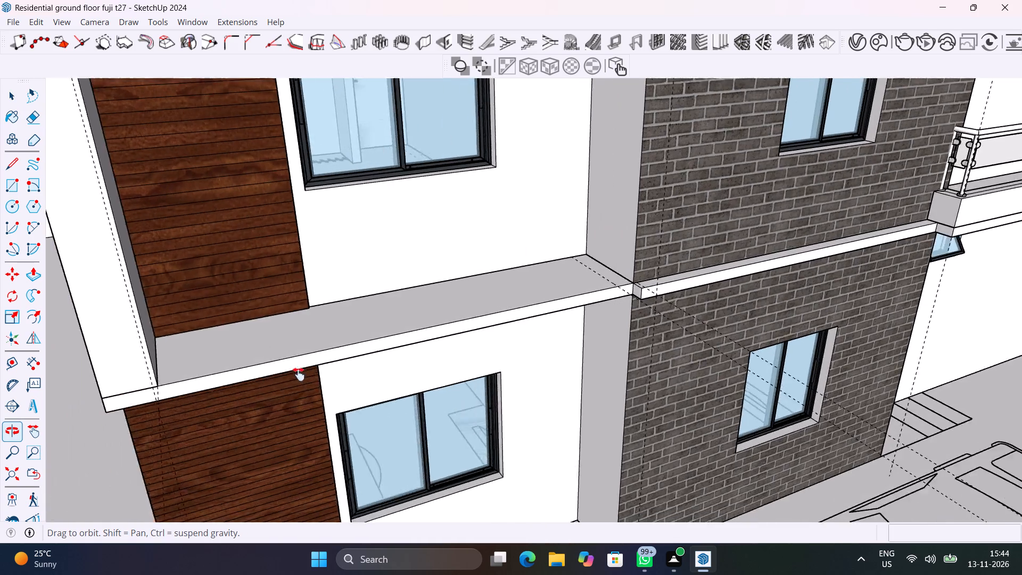
{"action": "middle_click_drag", "start_coordinate": [299, 374], "coordinate": [298, 425]}
{"action": "key", "text": "r"}
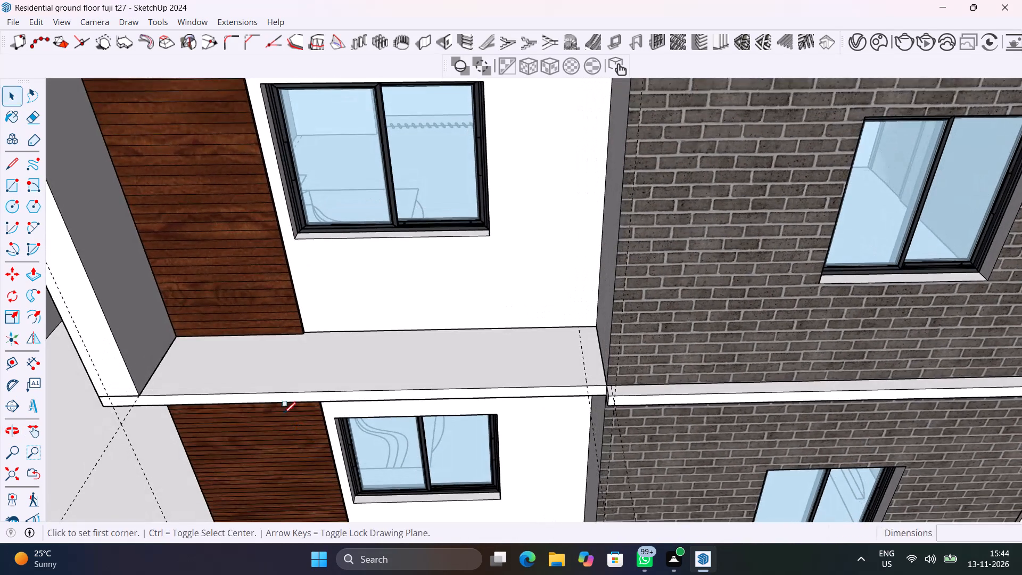
{"action": "left_click", "coordinate": [139, 393]}
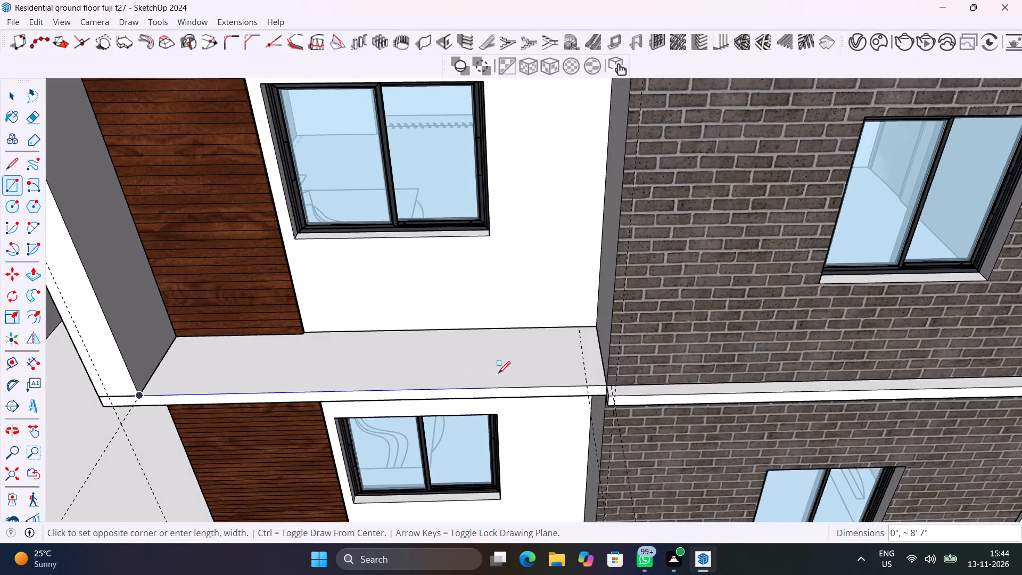
{"action": "left_click", "coordinate": [599, 359]}
{"action": "key", "text": "space"}
Push/Pull the new slab-top rectangle up 2' to form a solid parapet in front of the upper window.
{"action": "left_click", "coordinate": [539, 372]}
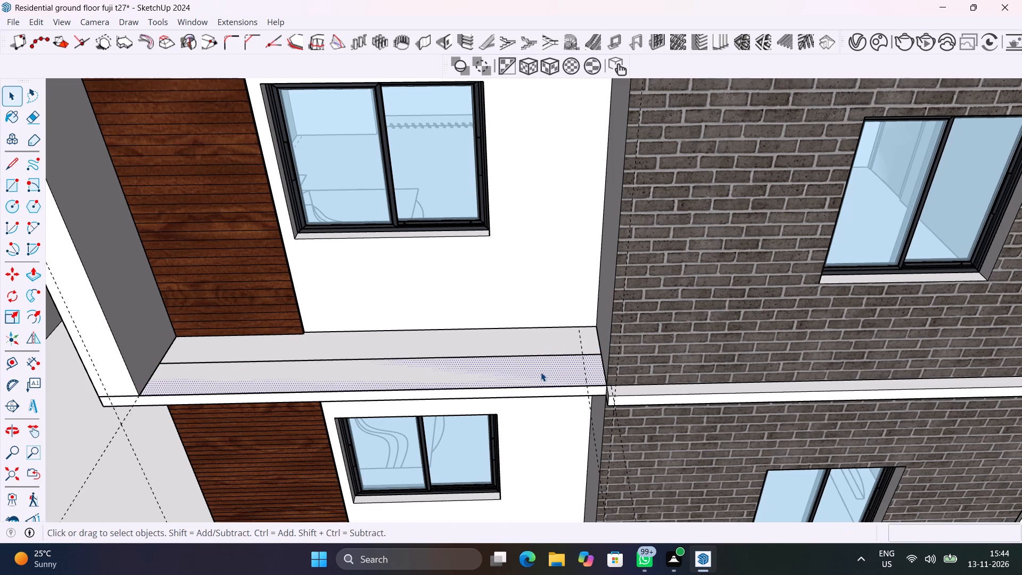
{"action": "key", "text": "p"}
{"action": "left_click", "coordinate": [541, 372]}
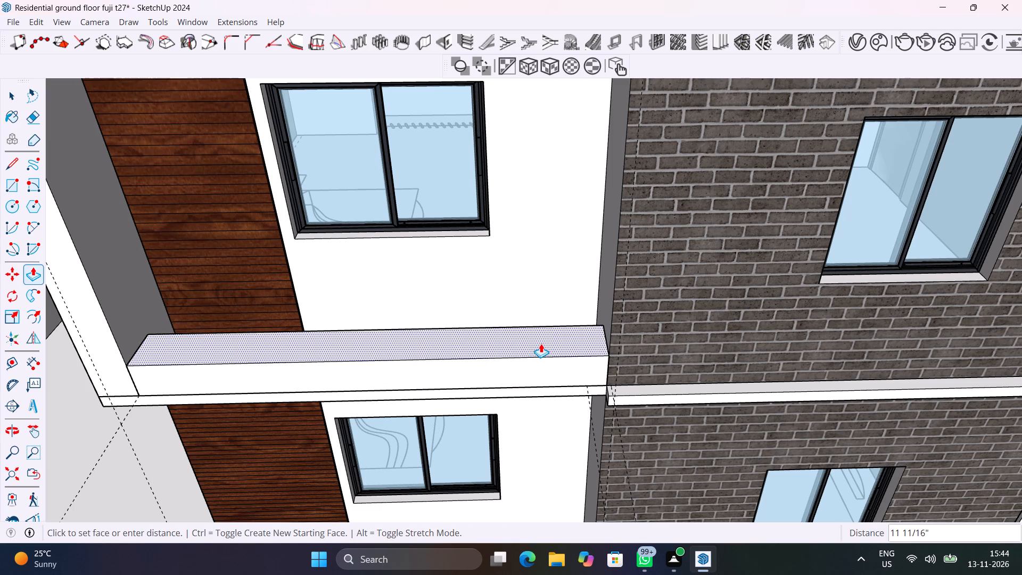
{"action": "type", "text": "2'"}
{"action": "key", "text": "Return"}
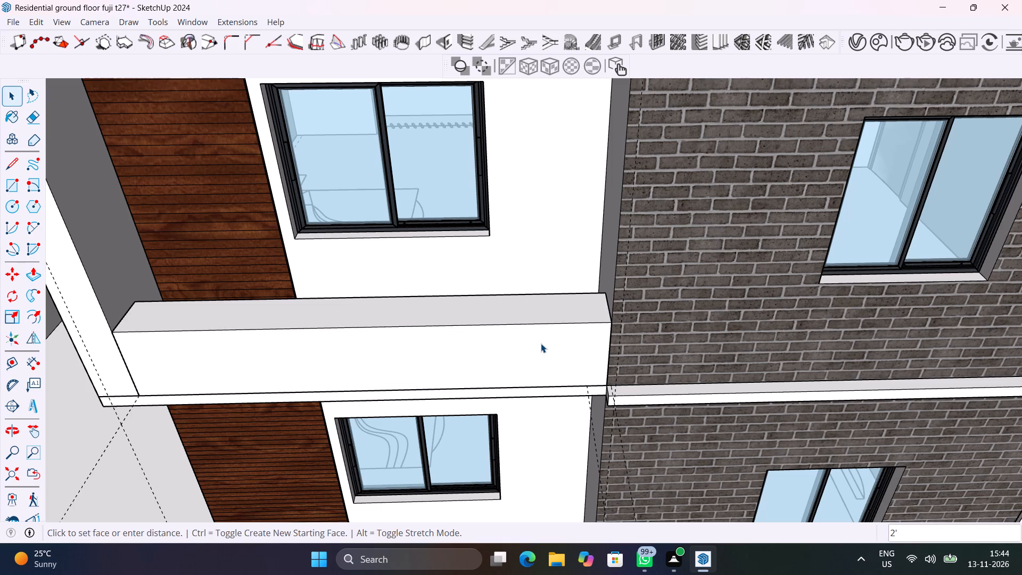
Examine the new parapet from below and from the front, checking how it meets the white frame and the brick wall.
{"action": "middle_click_drag", "start_coordinate": [555, 351], "coordinate": [637, 210]}
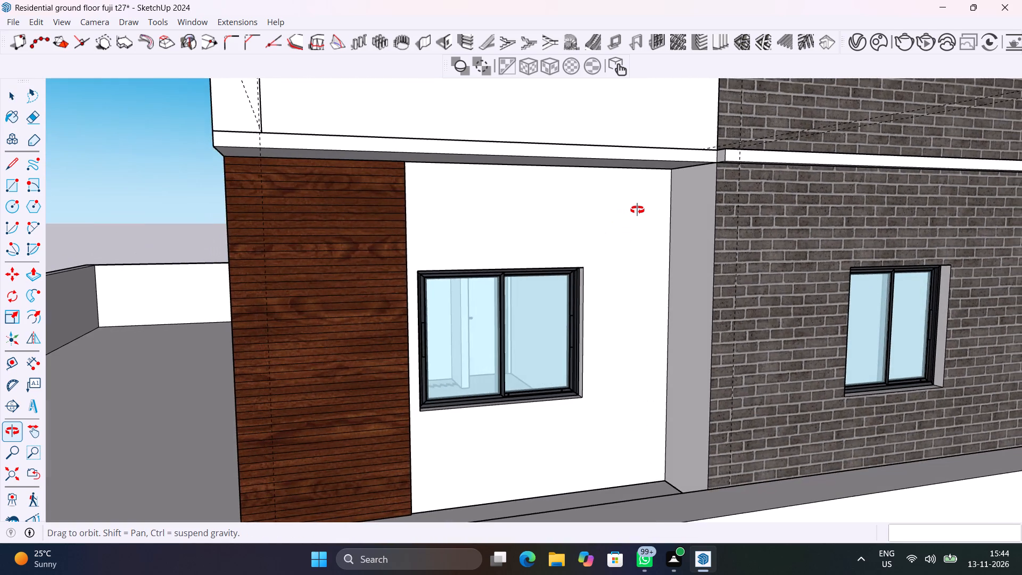
{"action": "middle_click_drag", "start_coordinate": [637, 210], "coordinate": [653, 284]}
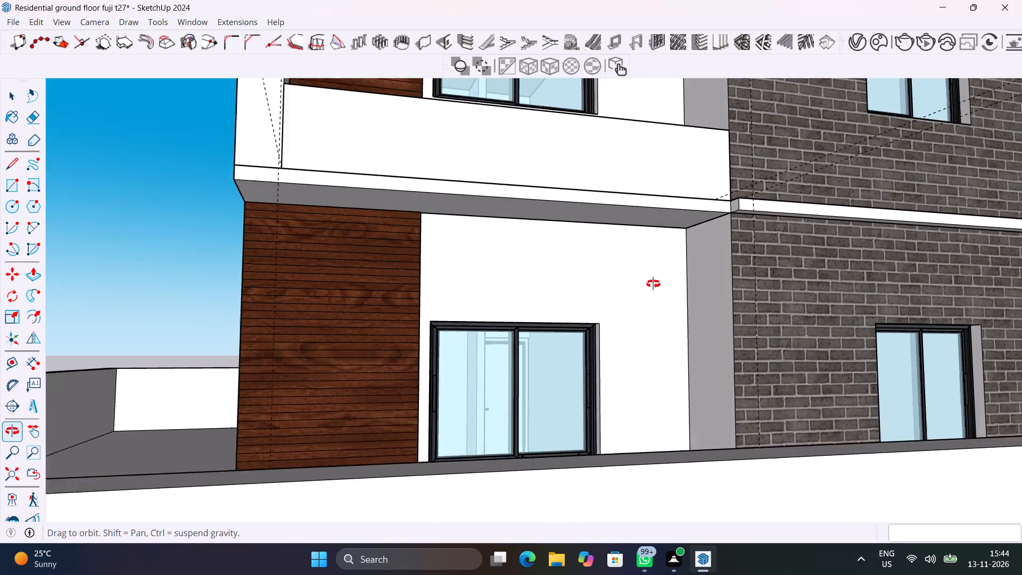
{"action": "middle_click_drag", "start_coordinate": [653, 284], "coordinate": [653, 282]}
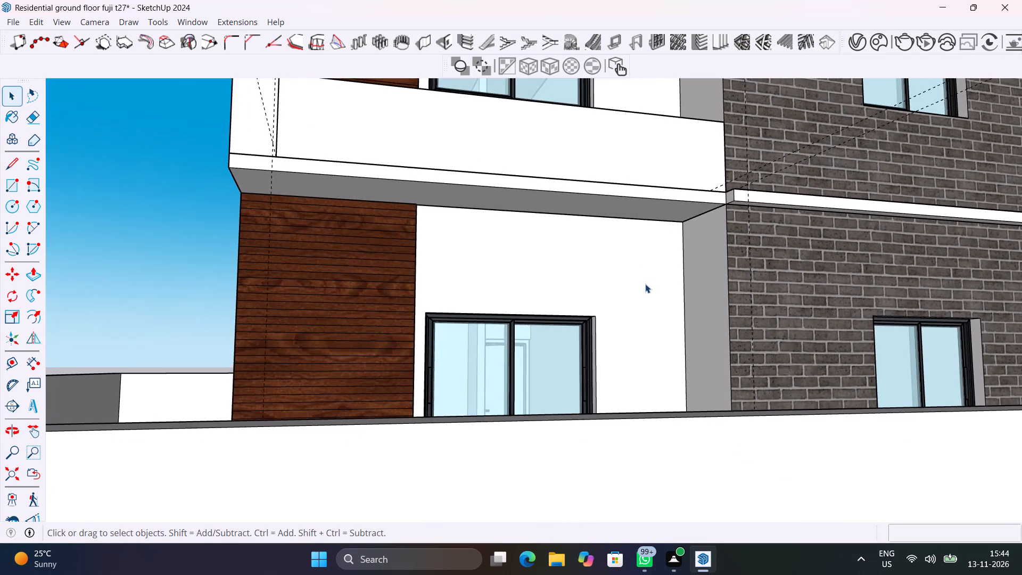
{"action": "middle_click_drag", "start_coordinate": [658, 292], "coordinate": [705, 413], "text": "shift"}
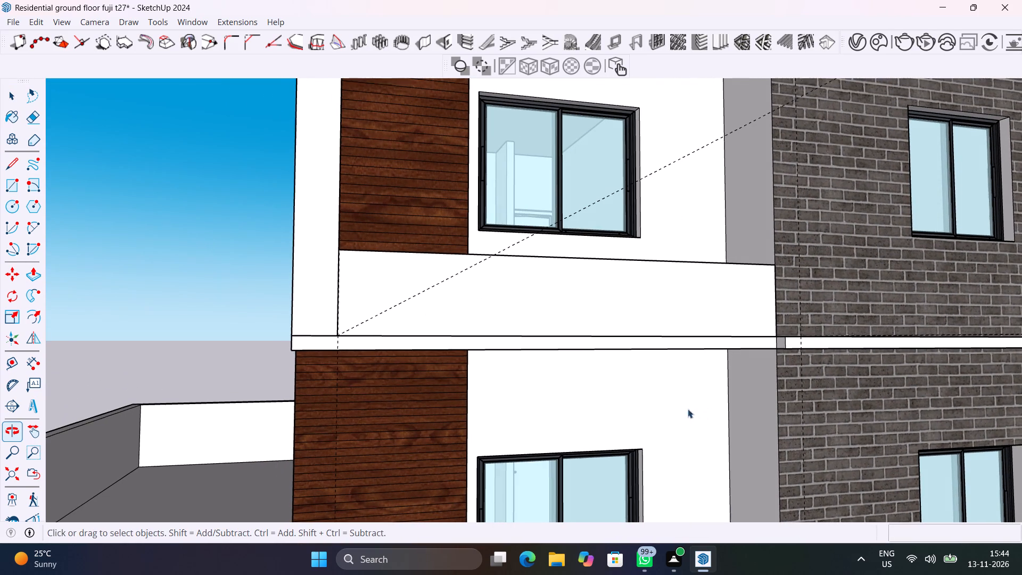
{"action": "scroll", "coordinate": [334, 284], "scroll_direction": "up", "scroll_amount": 6}
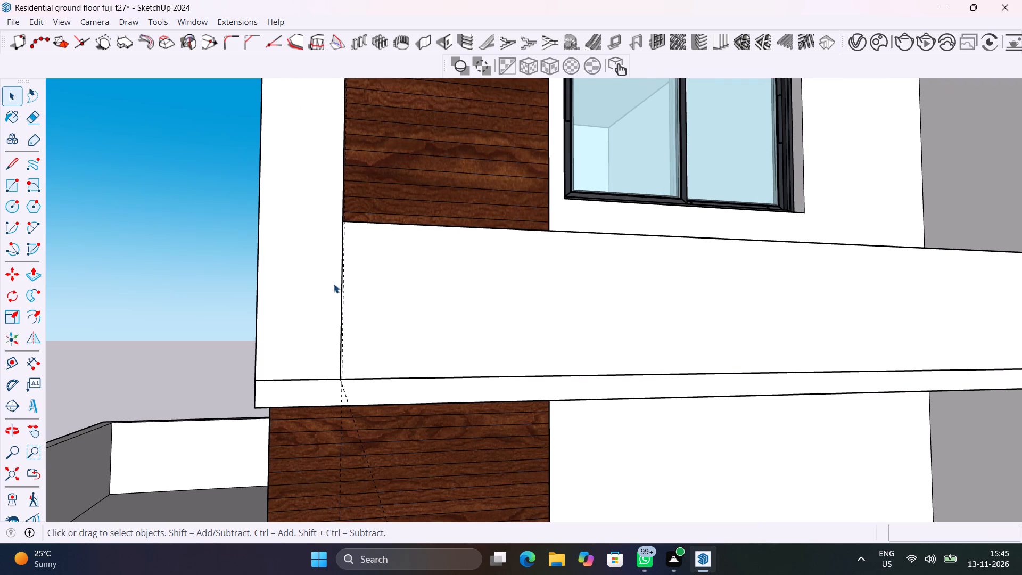
{"action": "left_click", "coordinate": [323, 333]}
{"action": "middle_click_drag", "start_coordinate": [323, 333], "coordinate": [516, 455]}
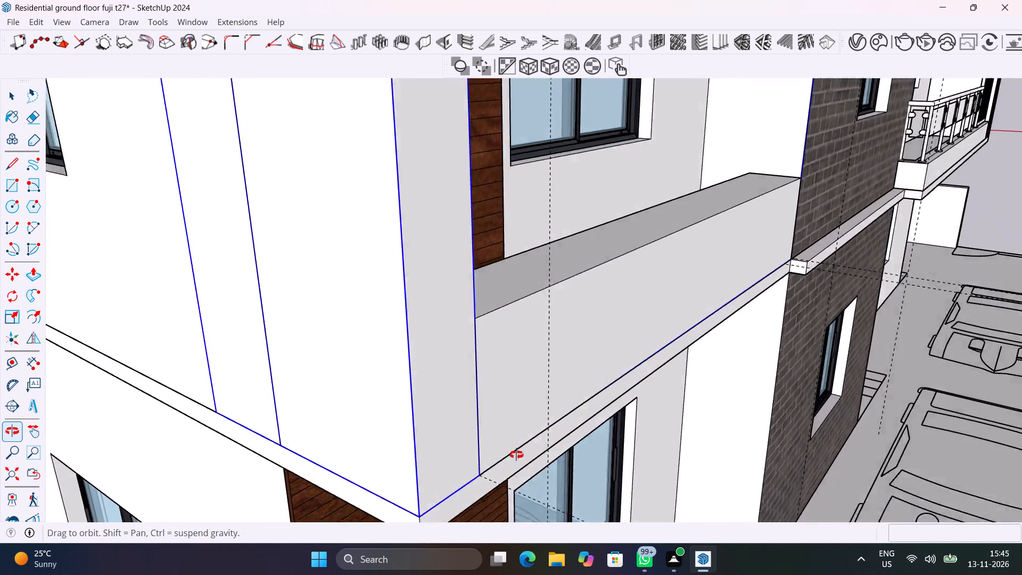
{"action": "middle_click_drag", "start_coordinate": [516, 455], "coordinate": [469, 441]}
{"action": "scroll", "coordinate": [322, 359], "scroll_direction": "down", "scroll_amount": 7}
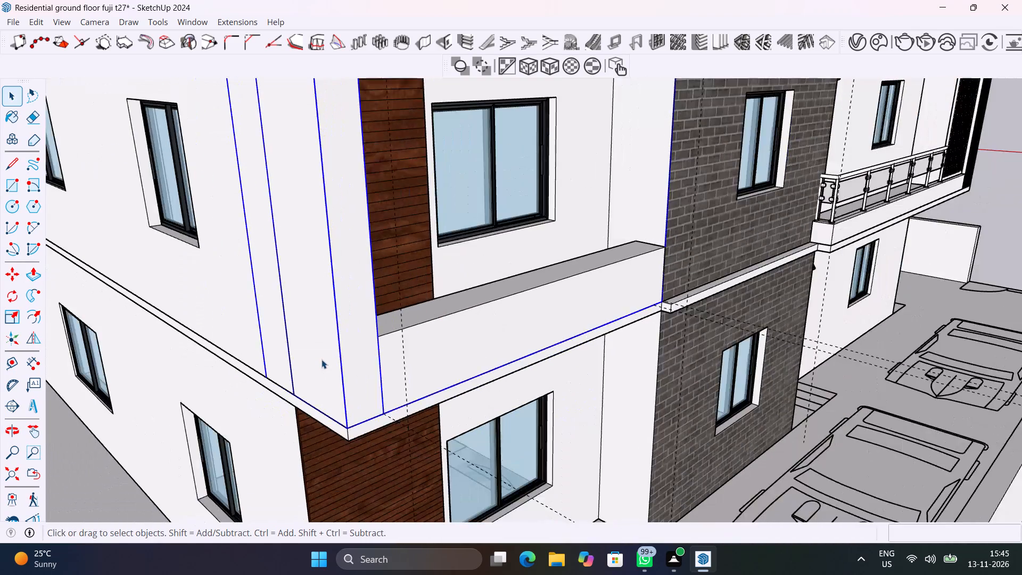
{"action": "scroll", "coordinate": [322, 359], "scroll_direction": "down", "scroll_amount": 13}
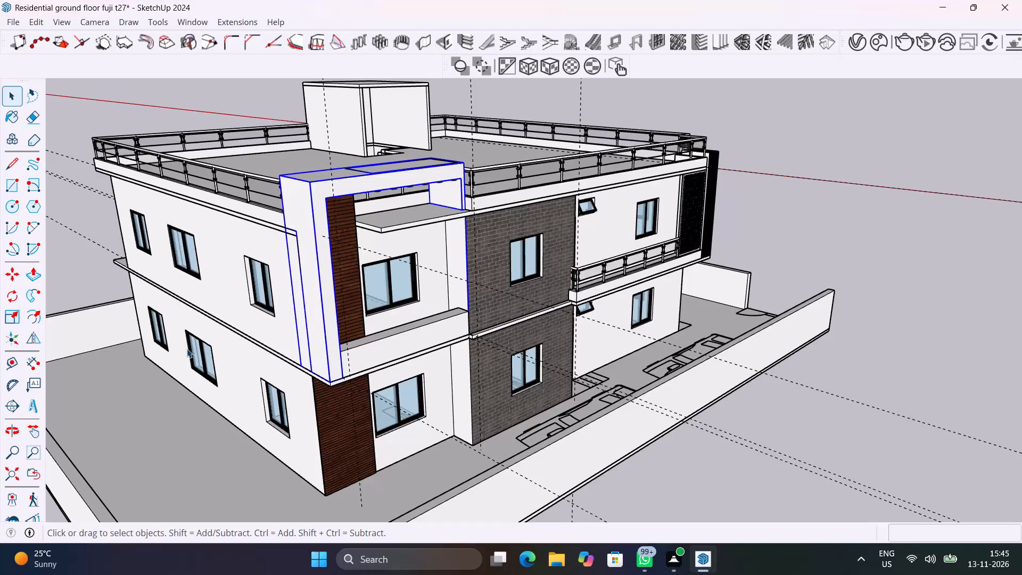
{"action": "left_click", "coordinate": [63, 257]}
Place a guide on the slab's underside 2' from its edge along the brick wall's side return.
{"action": "scroll", "coordinate": [475, 336], "scroll_direction": "up", "scroll_amount": 11}
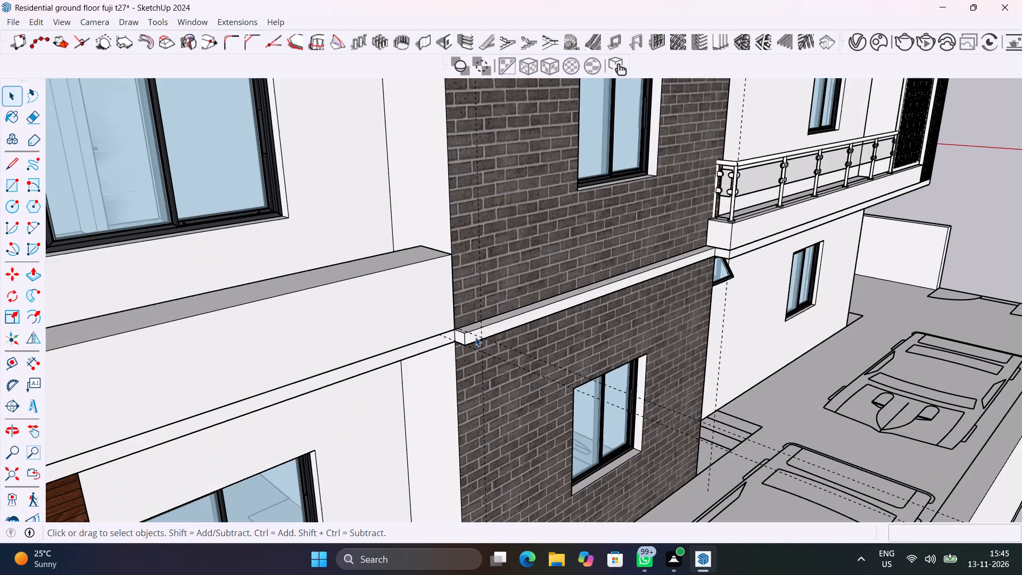
{"action": "middle_click_drag", "start_coordinate": [435, 338], "coordinate": [408, 272]}
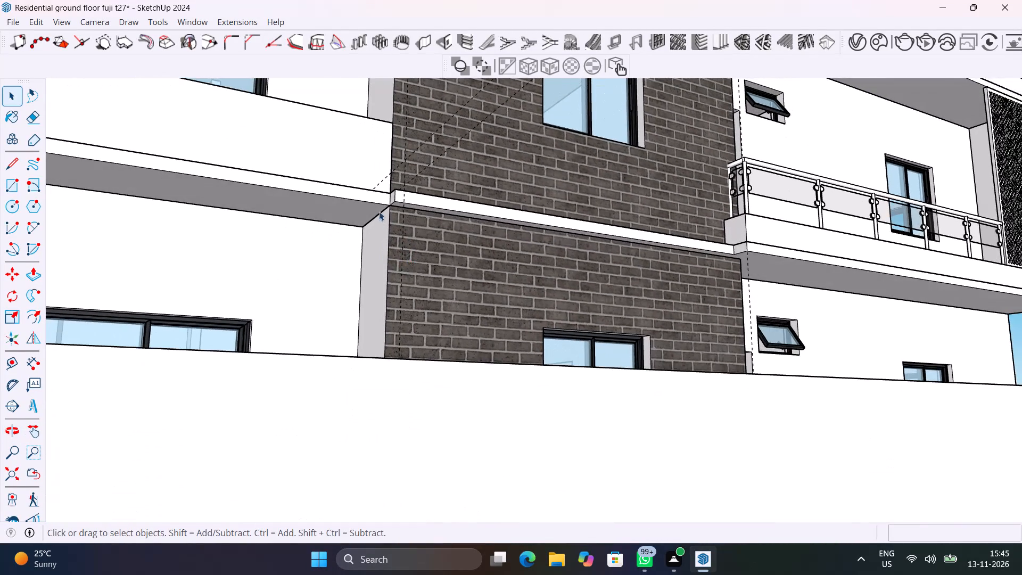
{"action": "scroll", "coordinate": [379, 209], "scroll_direction": "up", "scroll_amount": 10}
{"action": "middle_click_drag", "start_coordinate": [368, 247], "coordinate": [461, 342], "text": "shift"}
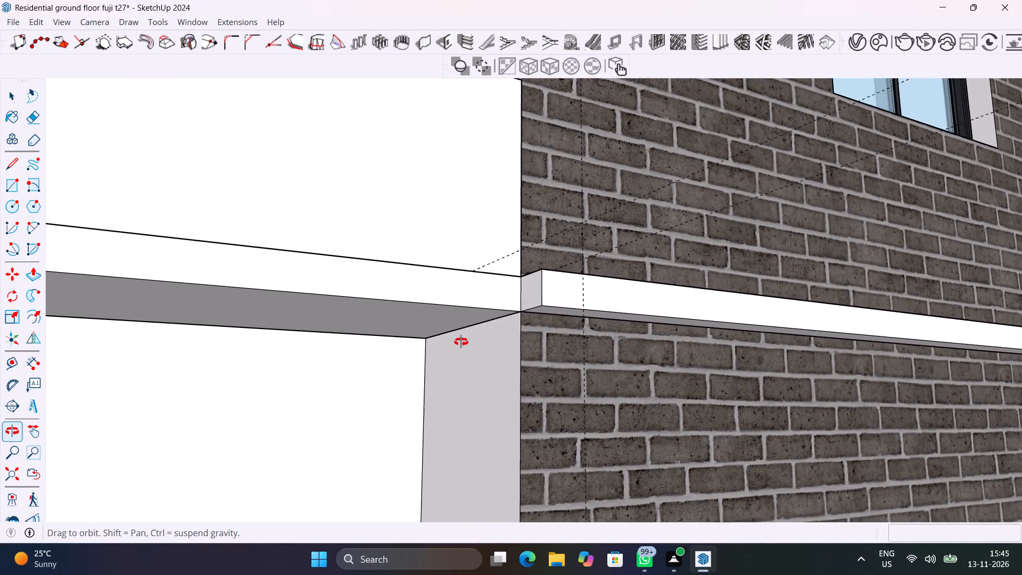
{"action": "middle_click_drag", "start_coordinate": [461, 342], "coordinate": [441, 308], "text": "shift"}
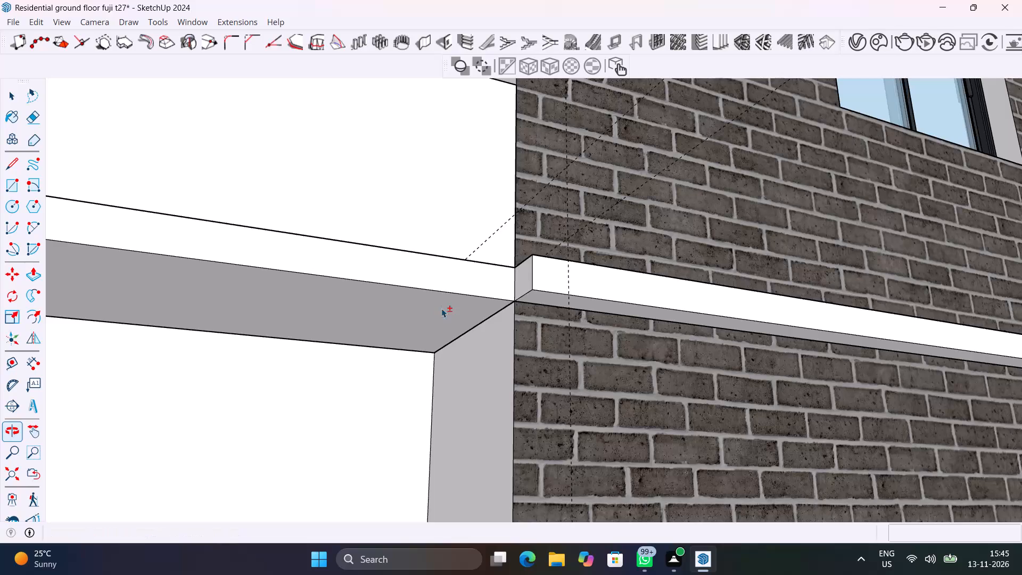
{"action": "key", "text": "t"}
{"action": "left_click", "coordinate": [480, 324]}
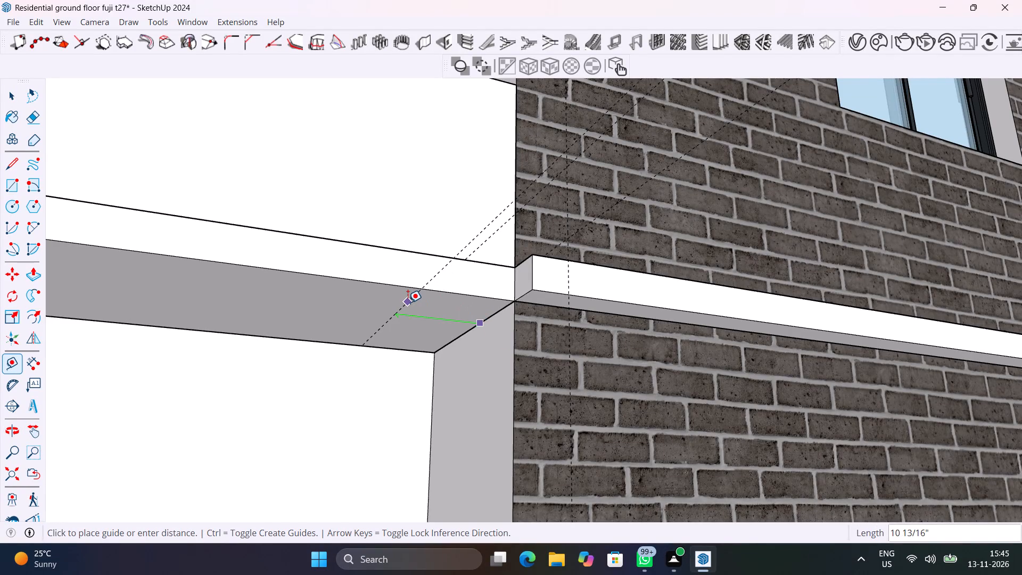
{"action": "type", "text": "2'"}
{"action": "key", "text": "Return"}
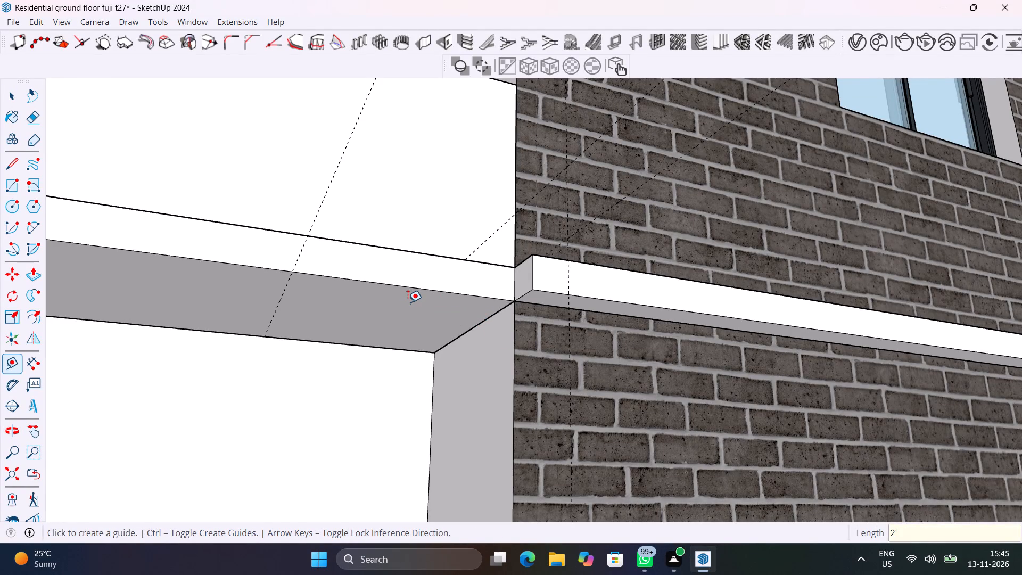
{"action": "key", "text": "space"}
Draw a 2' by 2' 6" rectangle on the slab's underside, from the guide to the brick wall's front corner.
{"action": "type", "text": "R"}
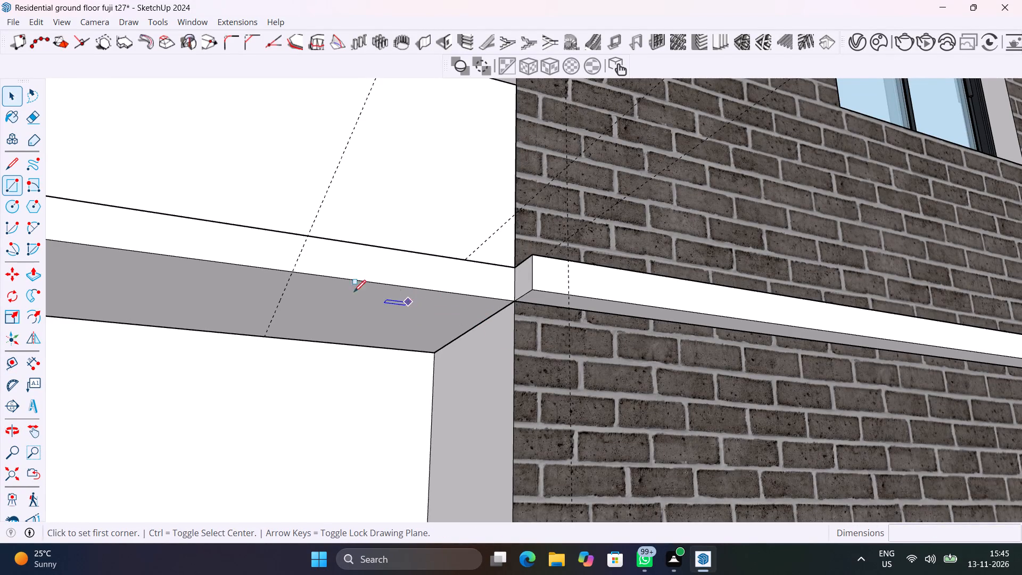
{"action": "left_click", "coordinate": [267, 336]}
{"action": "left_click", "coordinate": [512, 306]}
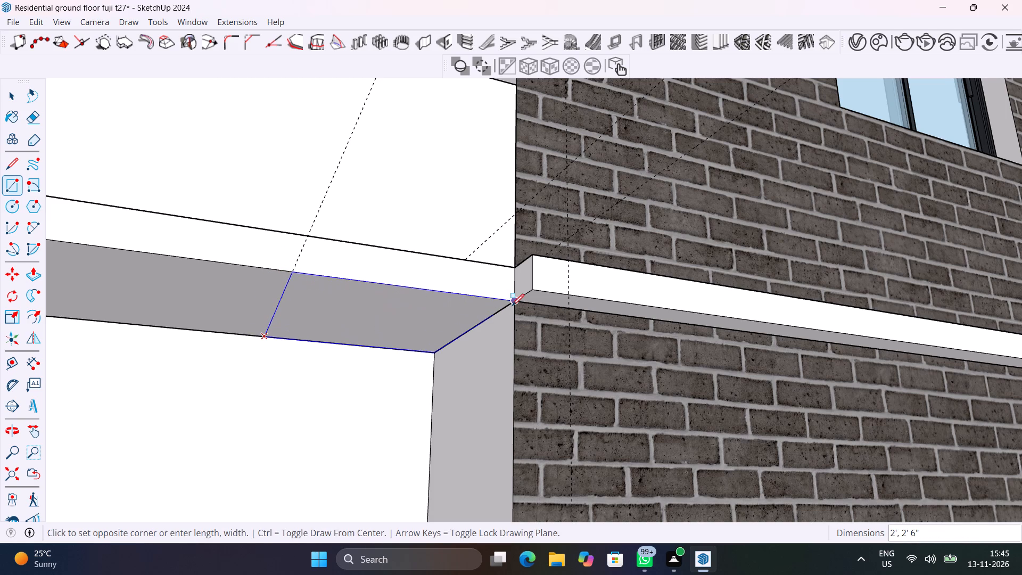
{"action": "key", "text": "space"}
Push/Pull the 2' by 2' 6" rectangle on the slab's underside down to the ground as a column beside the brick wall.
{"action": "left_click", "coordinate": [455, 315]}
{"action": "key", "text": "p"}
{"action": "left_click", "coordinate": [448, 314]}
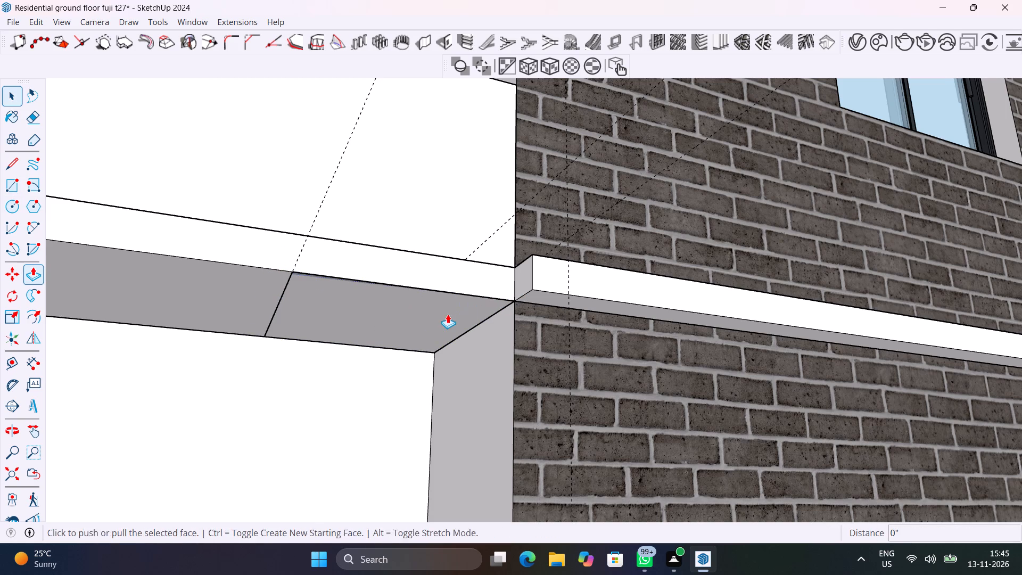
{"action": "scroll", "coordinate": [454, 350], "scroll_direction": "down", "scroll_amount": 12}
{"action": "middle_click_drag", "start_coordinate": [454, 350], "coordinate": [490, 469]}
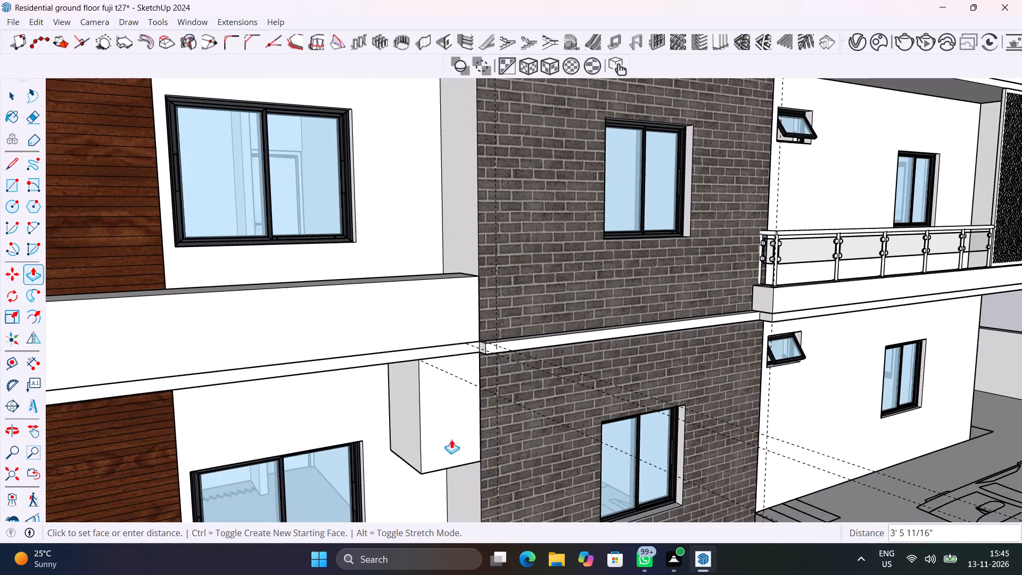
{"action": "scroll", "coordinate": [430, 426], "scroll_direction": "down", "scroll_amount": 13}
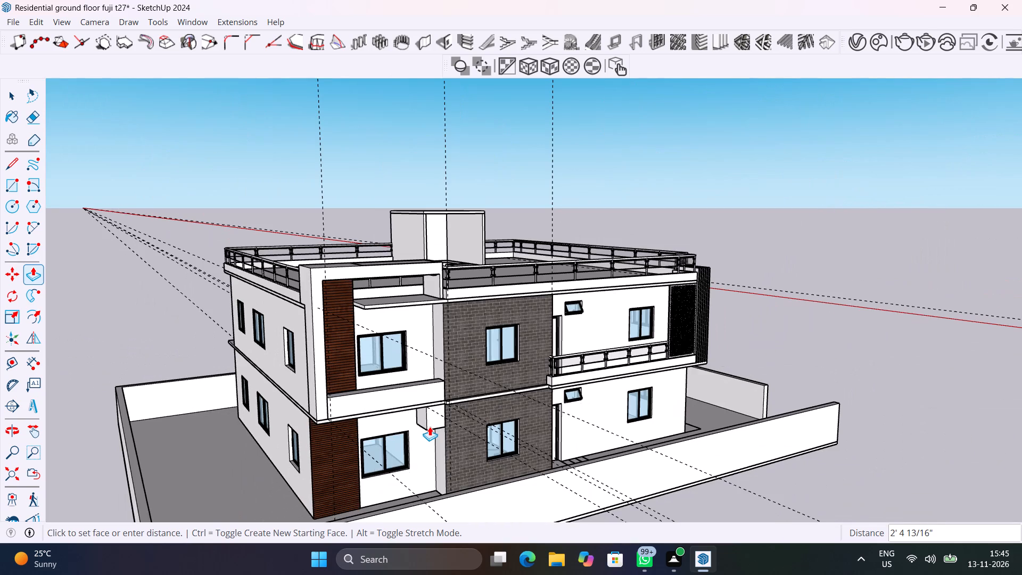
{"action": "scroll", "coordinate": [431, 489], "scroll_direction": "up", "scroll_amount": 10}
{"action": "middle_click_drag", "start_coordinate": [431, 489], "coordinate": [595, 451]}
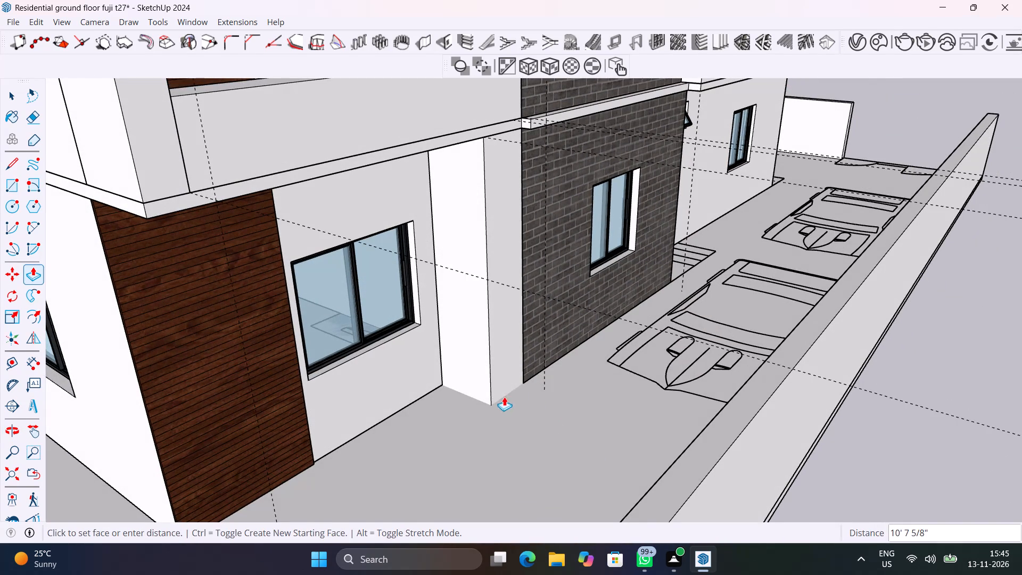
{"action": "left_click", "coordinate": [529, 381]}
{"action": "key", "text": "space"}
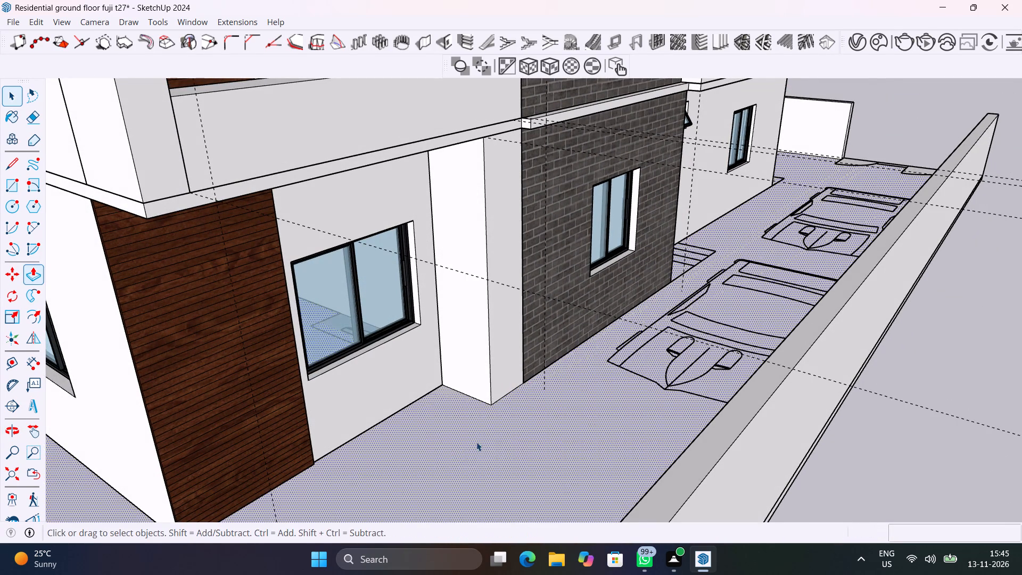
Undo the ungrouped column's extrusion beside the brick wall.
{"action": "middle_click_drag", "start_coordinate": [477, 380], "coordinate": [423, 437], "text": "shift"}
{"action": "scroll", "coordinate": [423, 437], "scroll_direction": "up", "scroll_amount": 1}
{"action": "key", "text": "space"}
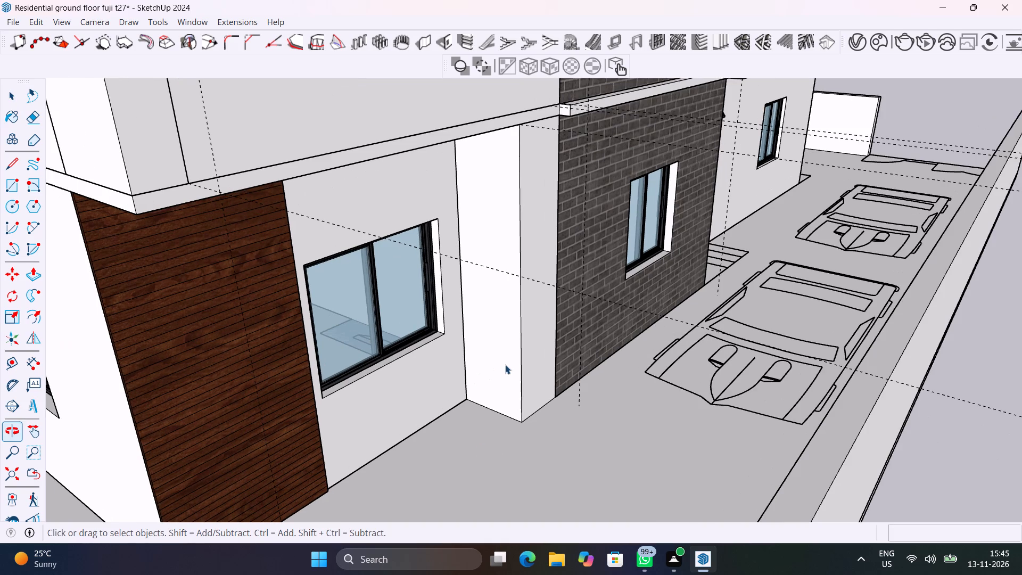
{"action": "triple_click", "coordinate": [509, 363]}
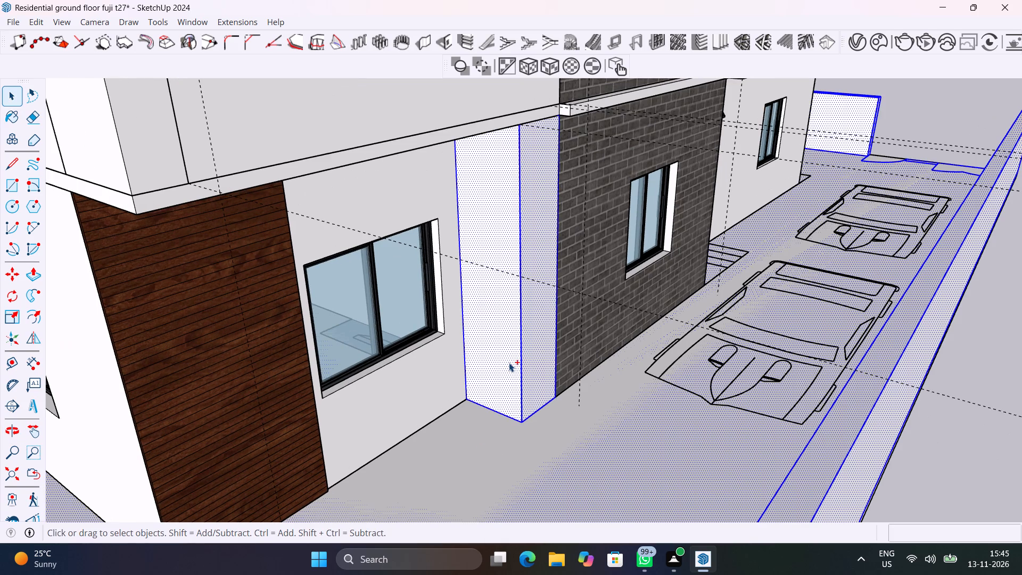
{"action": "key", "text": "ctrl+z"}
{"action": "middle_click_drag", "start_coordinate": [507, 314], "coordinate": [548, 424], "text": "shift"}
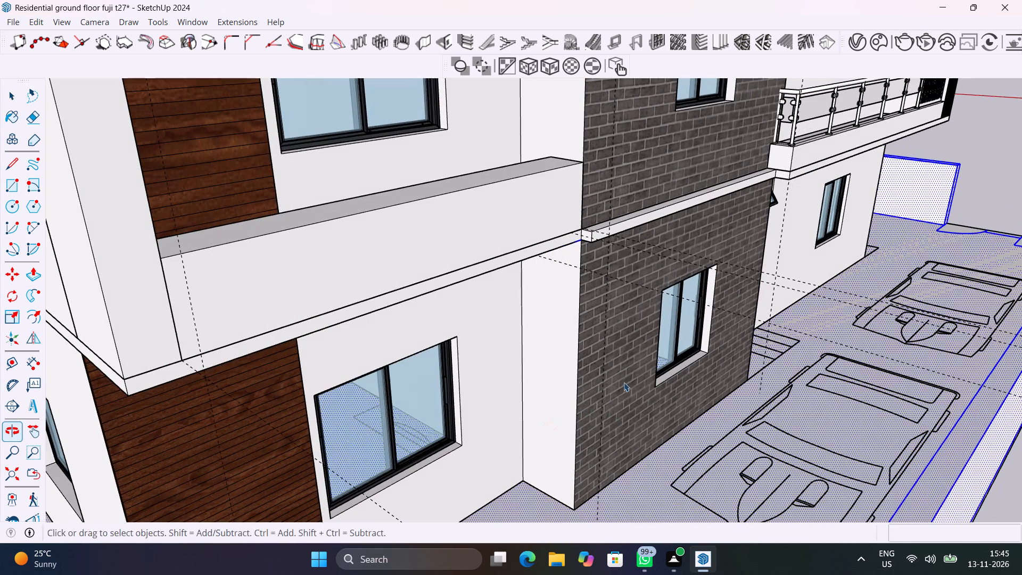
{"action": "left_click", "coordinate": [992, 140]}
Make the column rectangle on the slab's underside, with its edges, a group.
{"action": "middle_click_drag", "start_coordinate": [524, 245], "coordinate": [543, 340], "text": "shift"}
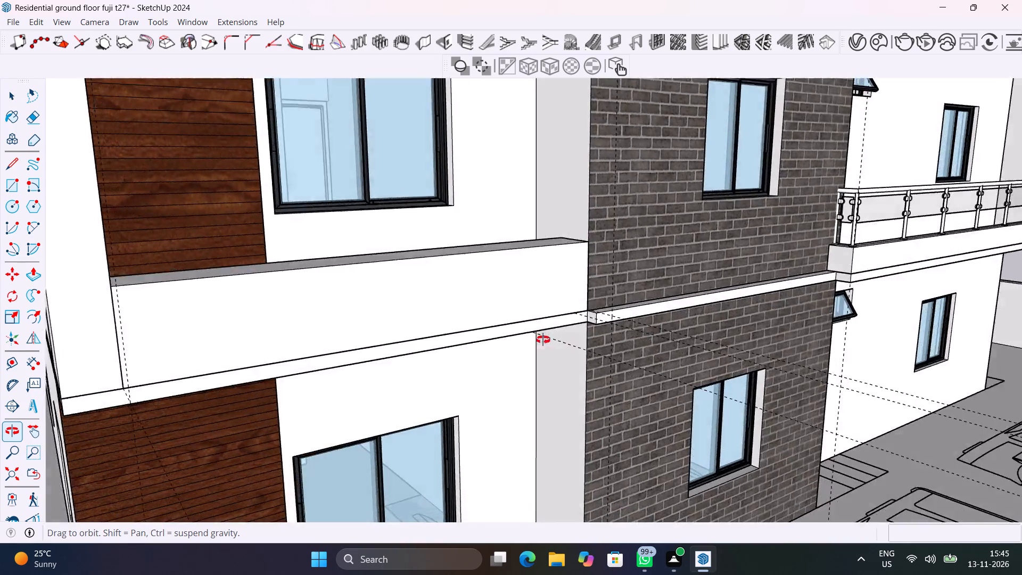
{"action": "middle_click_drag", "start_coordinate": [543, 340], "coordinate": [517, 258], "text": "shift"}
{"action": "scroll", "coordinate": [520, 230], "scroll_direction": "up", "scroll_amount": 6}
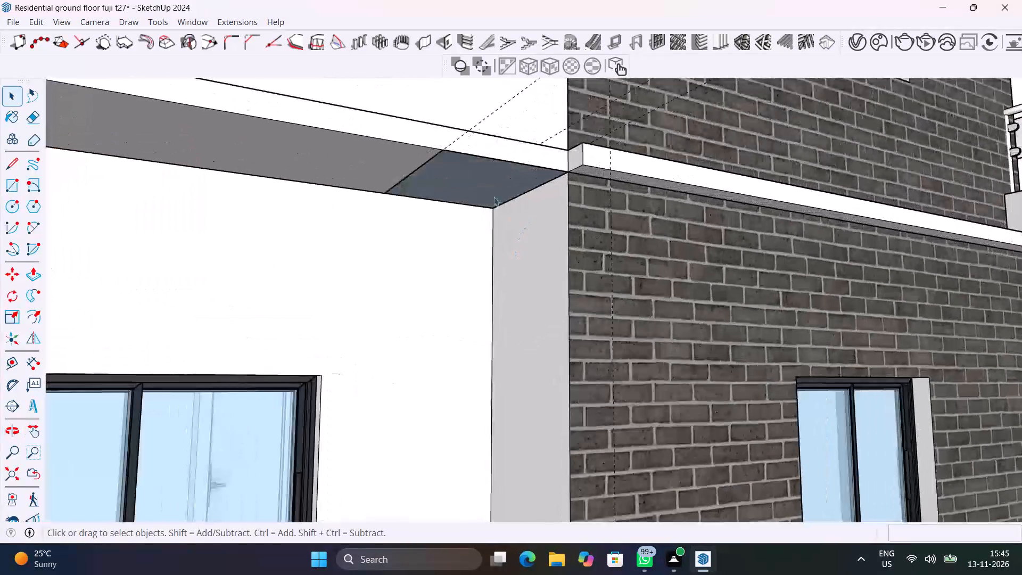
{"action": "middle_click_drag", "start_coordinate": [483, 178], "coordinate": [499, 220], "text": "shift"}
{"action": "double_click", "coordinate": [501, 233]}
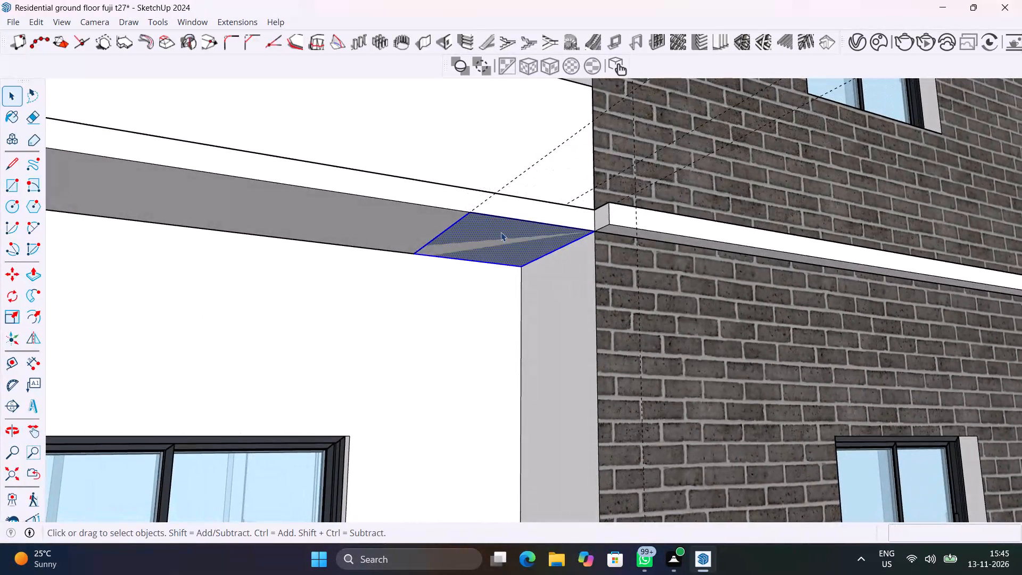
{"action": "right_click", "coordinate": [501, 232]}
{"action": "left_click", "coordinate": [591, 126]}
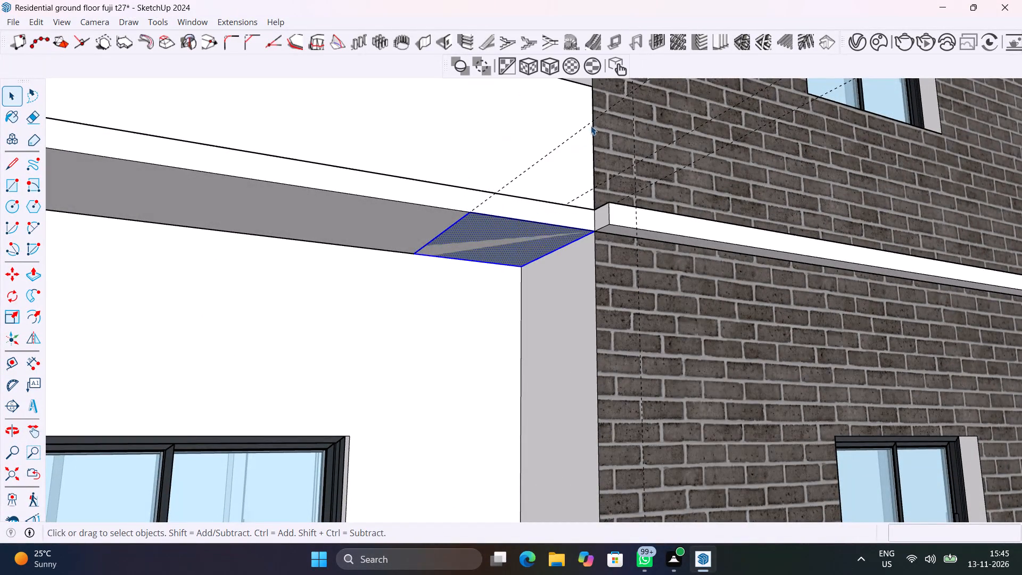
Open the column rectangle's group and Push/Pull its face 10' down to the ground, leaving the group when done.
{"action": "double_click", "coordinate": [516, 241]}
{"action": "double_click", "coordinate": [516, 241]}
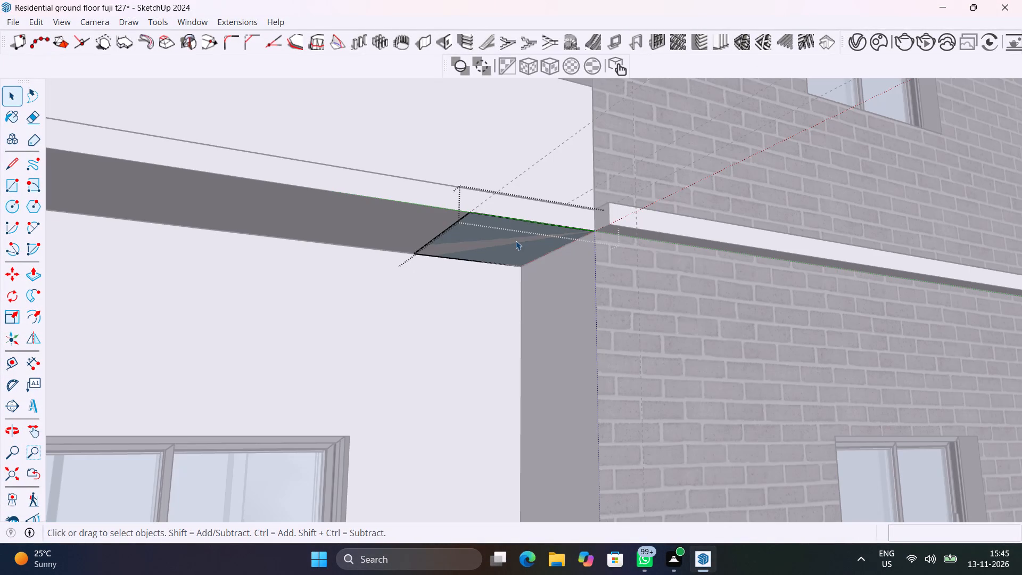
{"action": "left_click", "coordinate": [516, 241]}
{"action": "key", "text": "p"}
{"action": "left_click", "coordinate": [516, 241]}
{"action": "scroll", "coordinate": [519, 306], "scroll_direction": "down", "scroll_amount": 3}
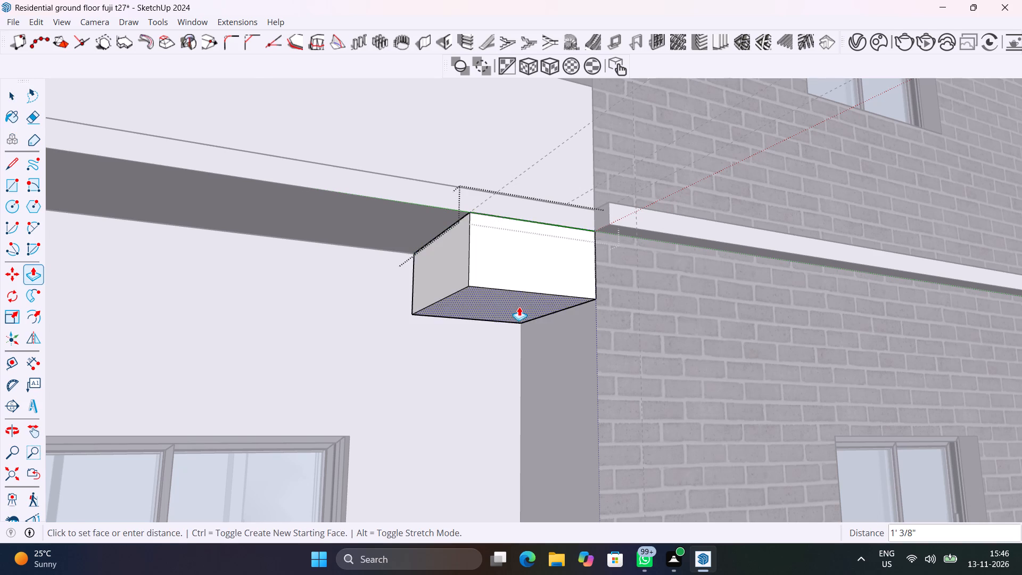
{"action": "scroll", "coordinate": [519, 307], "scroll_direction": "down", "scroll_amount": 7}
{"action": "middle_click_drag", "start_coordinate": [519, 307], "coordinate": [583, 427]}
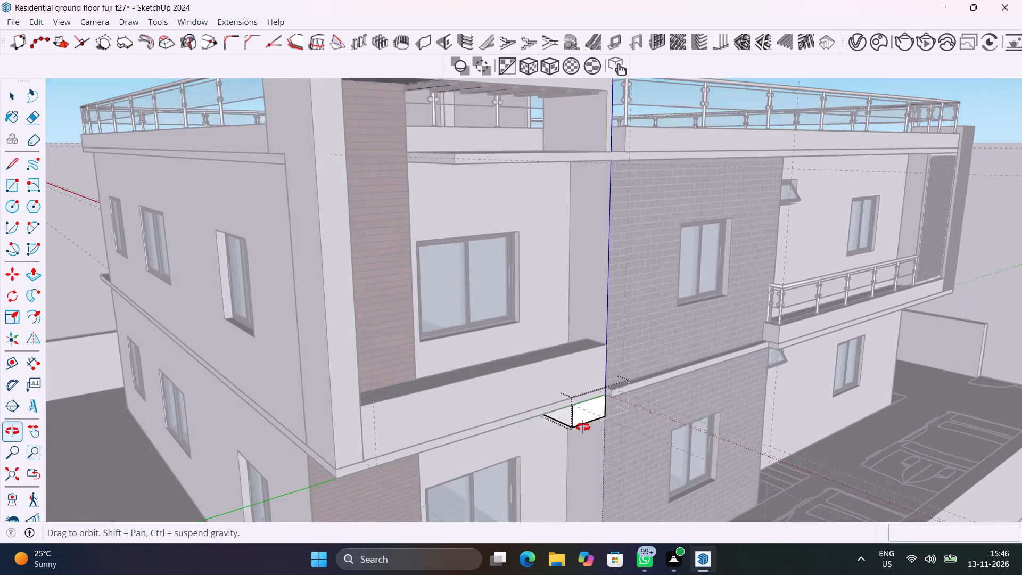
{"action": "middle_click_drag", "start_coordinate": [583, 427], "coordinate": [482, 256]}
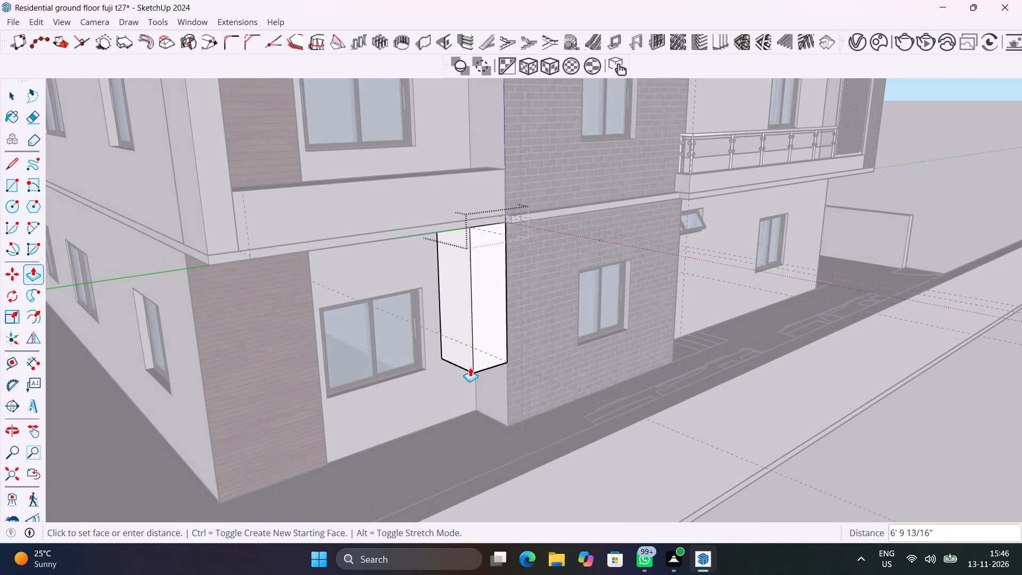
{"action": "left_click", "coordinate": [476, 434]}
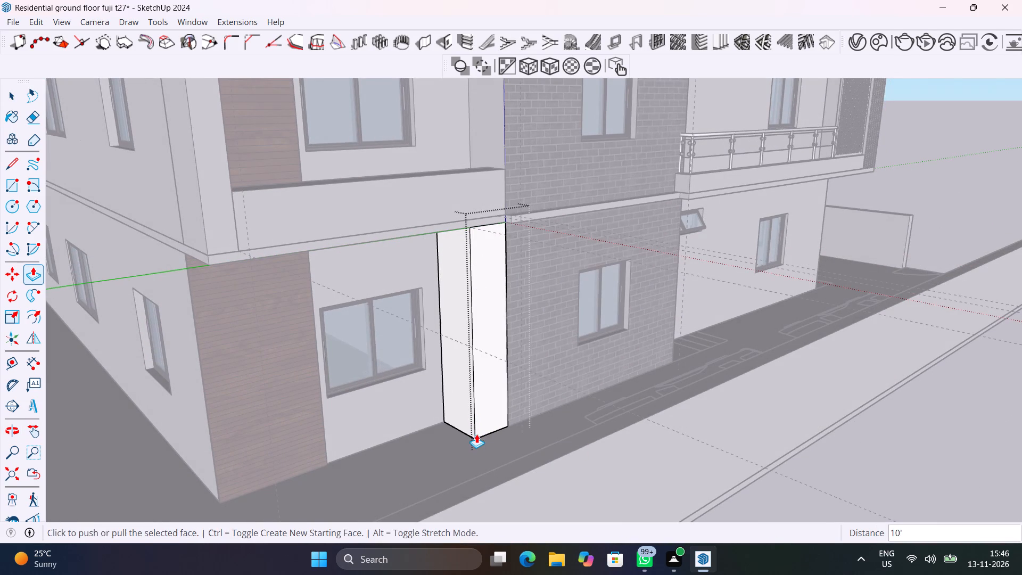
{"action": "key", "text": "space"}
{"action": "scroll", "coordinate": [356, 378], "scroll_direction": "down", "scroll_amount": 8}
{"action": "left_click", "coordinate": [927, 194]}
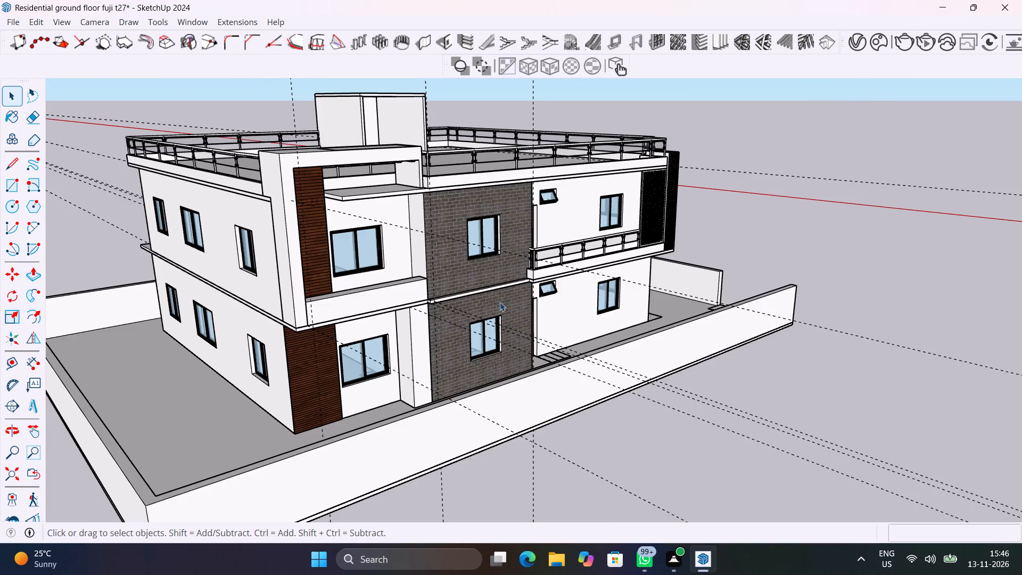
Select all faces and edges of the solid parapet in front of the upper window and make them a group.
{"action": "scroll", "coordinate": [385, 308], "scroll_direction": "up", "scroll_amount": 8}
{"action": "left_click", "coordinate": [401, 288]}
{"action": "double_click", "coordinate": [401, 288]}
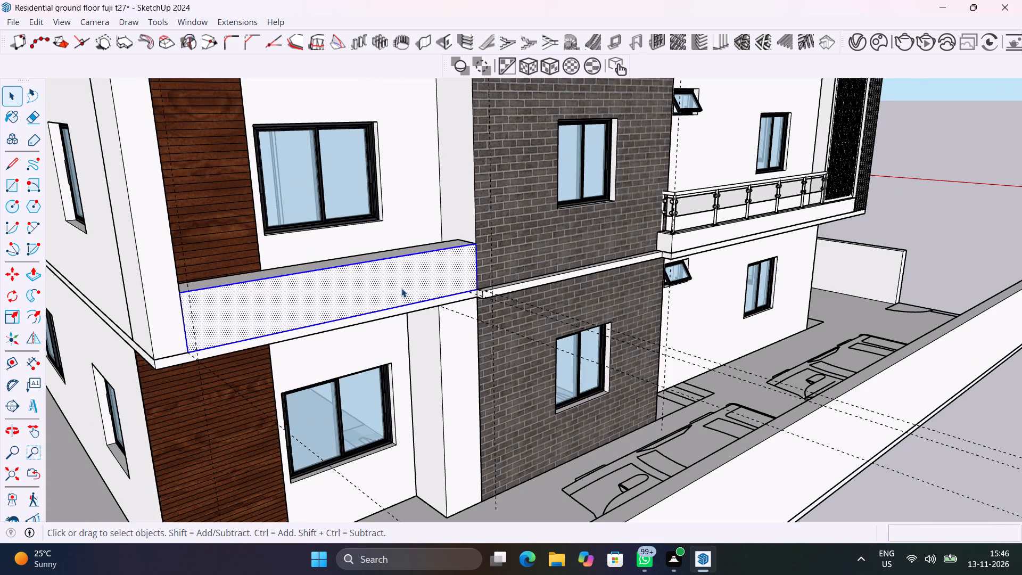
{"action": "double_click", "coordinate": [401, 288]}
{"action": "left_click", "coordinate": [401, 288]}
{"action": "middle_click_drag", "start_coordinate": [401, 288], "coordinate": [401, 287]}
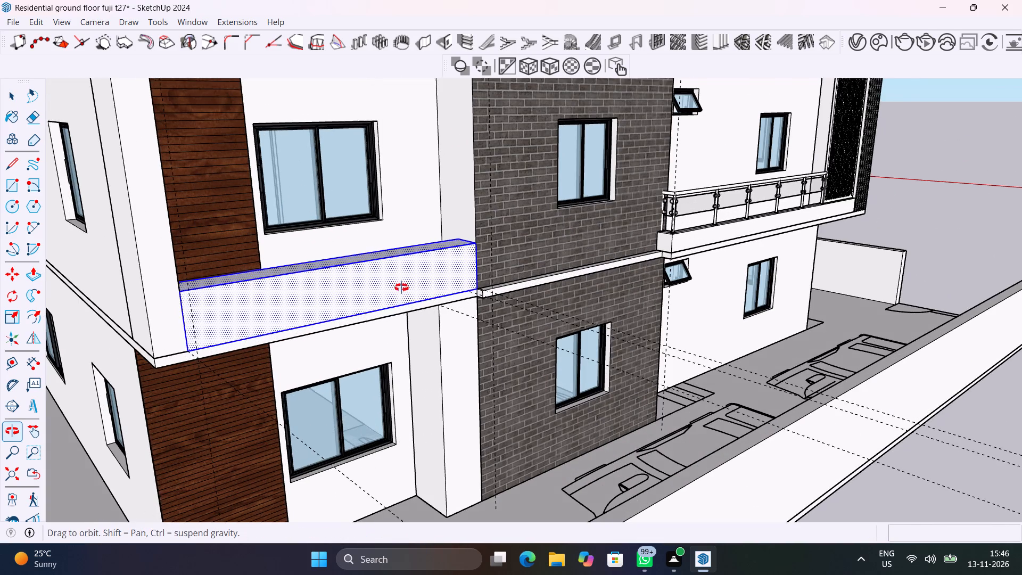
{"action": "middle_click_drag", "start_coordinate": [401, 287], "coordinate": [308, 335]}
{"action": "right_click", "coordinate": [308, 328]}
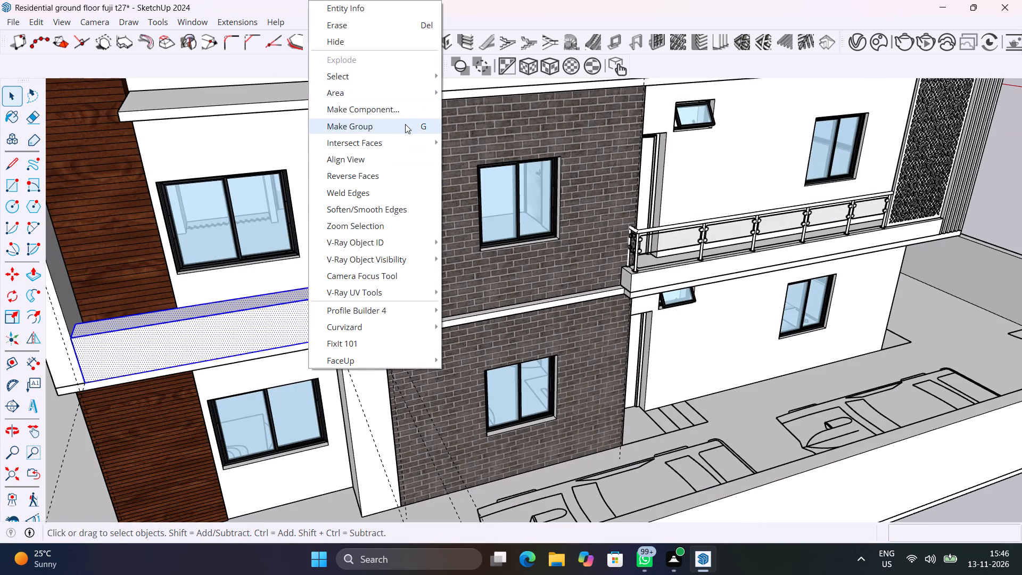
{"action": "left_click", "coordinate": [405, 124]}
Undo the parapet grouping, the column beside the brick wall and the parapet's extrusion, back to the flat rectangle on the slab top.
{"action": "scroll", "coordinate": [408, 253], "scroll_direction": "down", "scroll_amount": 8}
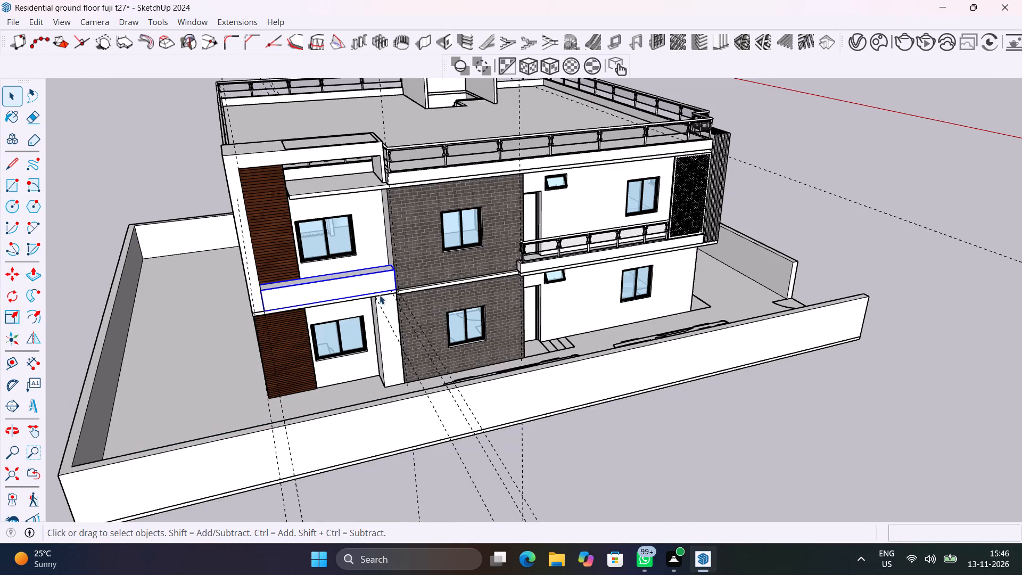
{"action": "scroll", "coordinate": [380, 295], "scroll_direction": "up", "scroll_amount": 11}
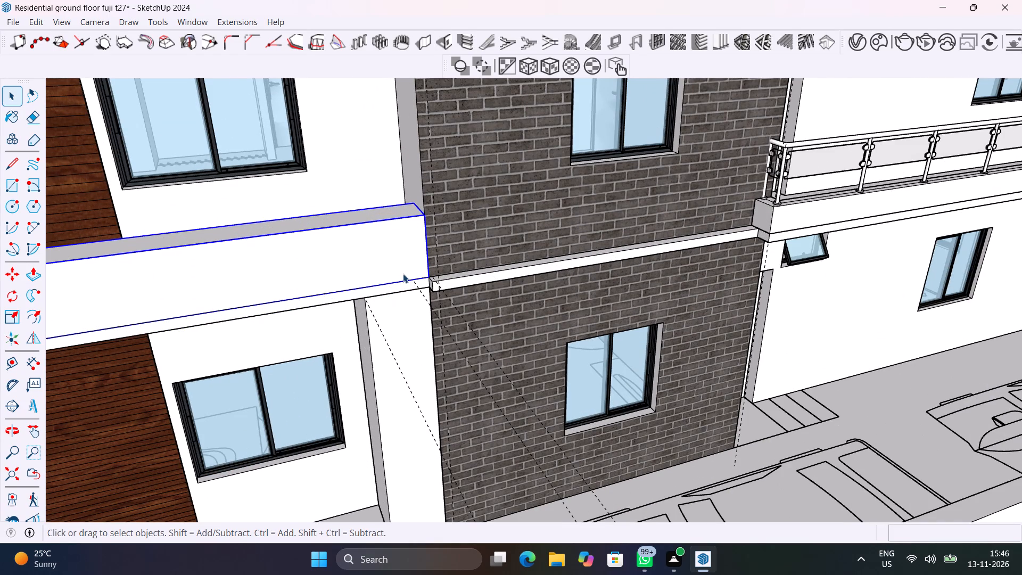
{"action": "middle_click_drag", "start_coordinate": [382, 282], "coordinate": [628, 279]}
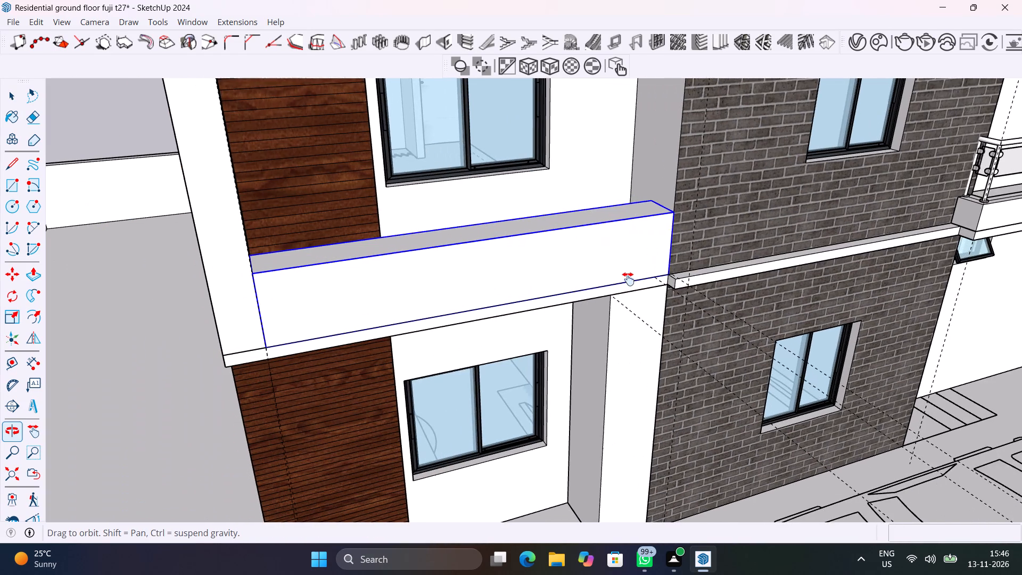
{"action": "middle_click_drag", "start_coordinate": [628, 279], "coordinate": [628, 278]}
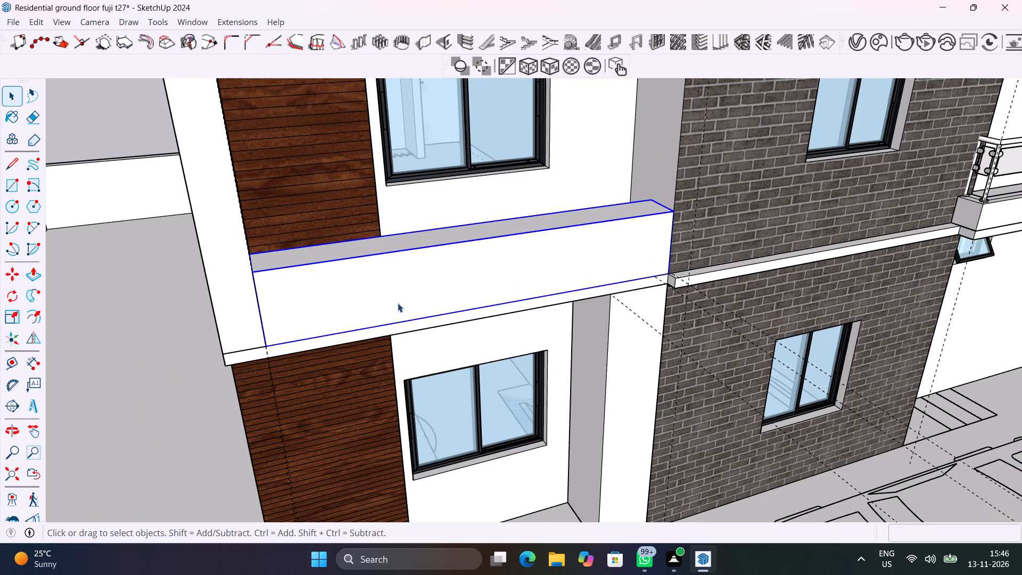
{"action": "middle_click_drag", "start_coordinate": [518, 295], "coordinate": [535, 240]}
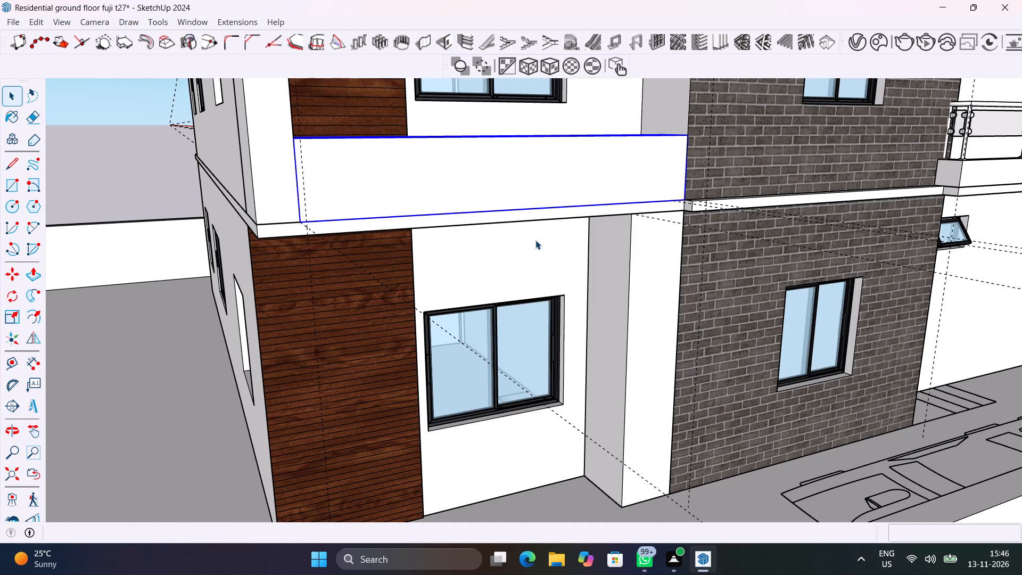
{"action": "key", "text": "ctrl+z"}
{"action": "key", "text": "ctrl+z"}
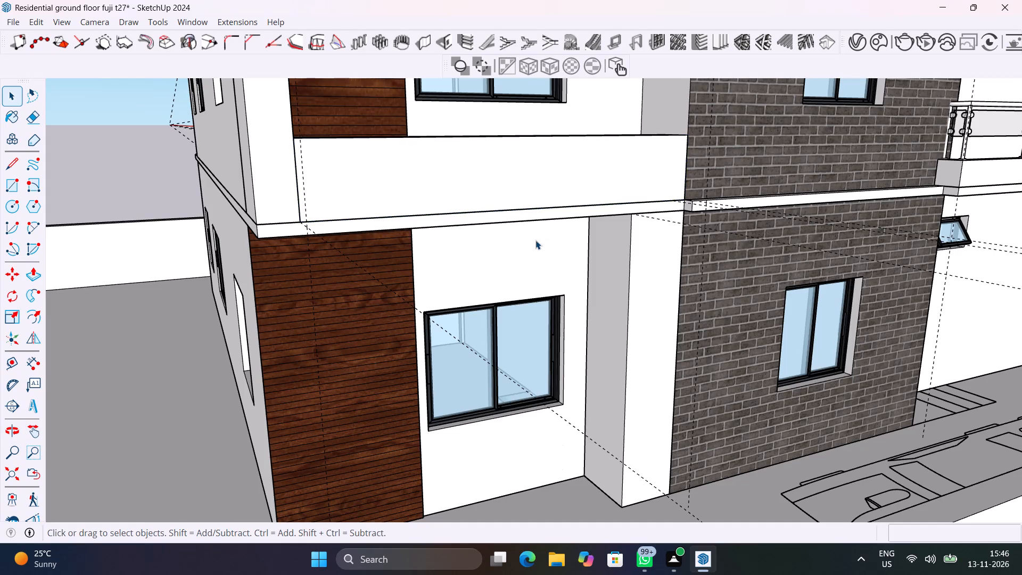
{"action": "key", "text": "ctrl+z"}
{"action": "key", "text": "ctrl+z"}
{"action": "key", "text": "ctrl+z"}
{"action": "key", "text": "ctrl+z"}
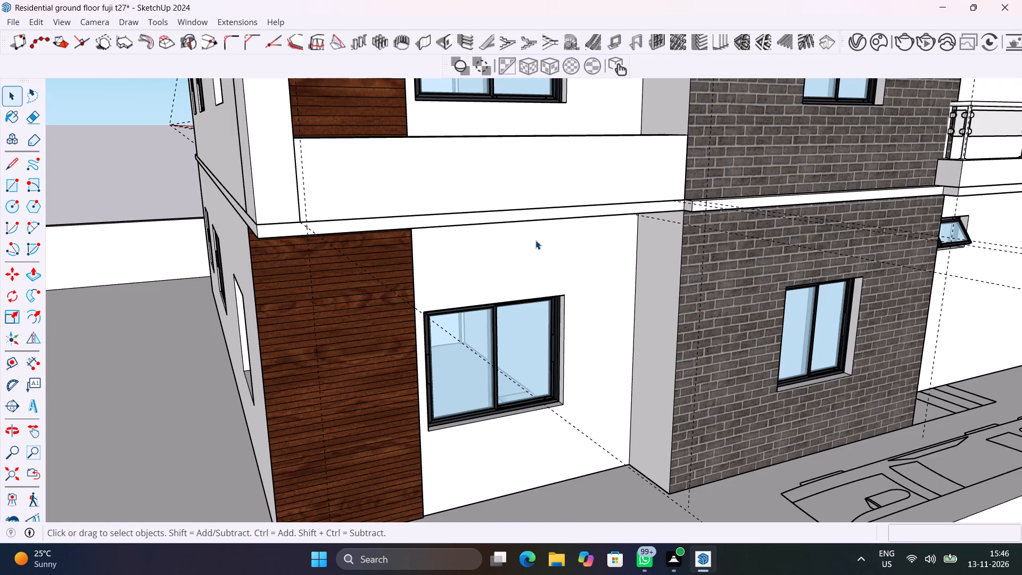
{"action": "key", "text": "ctrl+z"}
{"action": "key", "text": "ctrl+z"}
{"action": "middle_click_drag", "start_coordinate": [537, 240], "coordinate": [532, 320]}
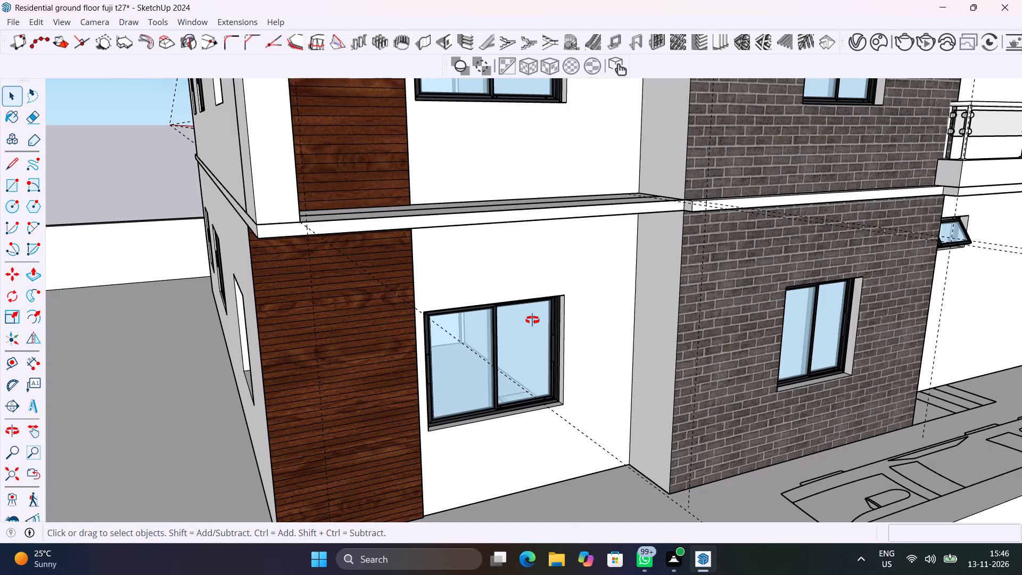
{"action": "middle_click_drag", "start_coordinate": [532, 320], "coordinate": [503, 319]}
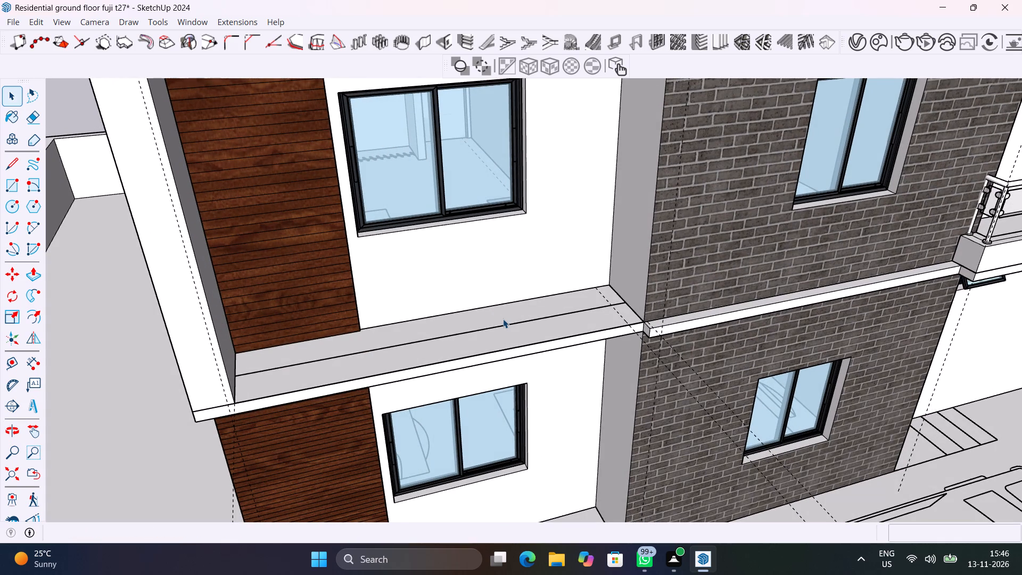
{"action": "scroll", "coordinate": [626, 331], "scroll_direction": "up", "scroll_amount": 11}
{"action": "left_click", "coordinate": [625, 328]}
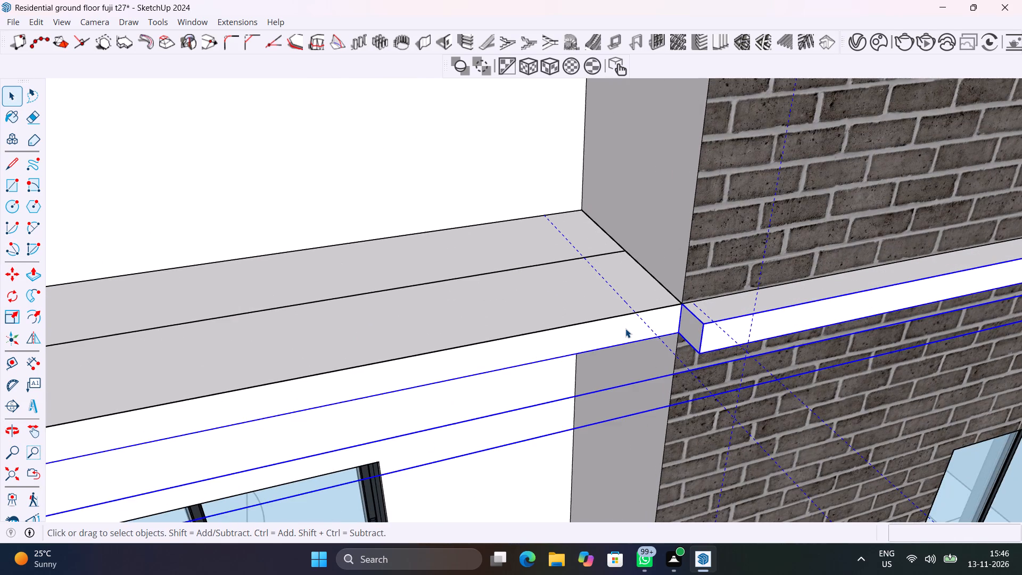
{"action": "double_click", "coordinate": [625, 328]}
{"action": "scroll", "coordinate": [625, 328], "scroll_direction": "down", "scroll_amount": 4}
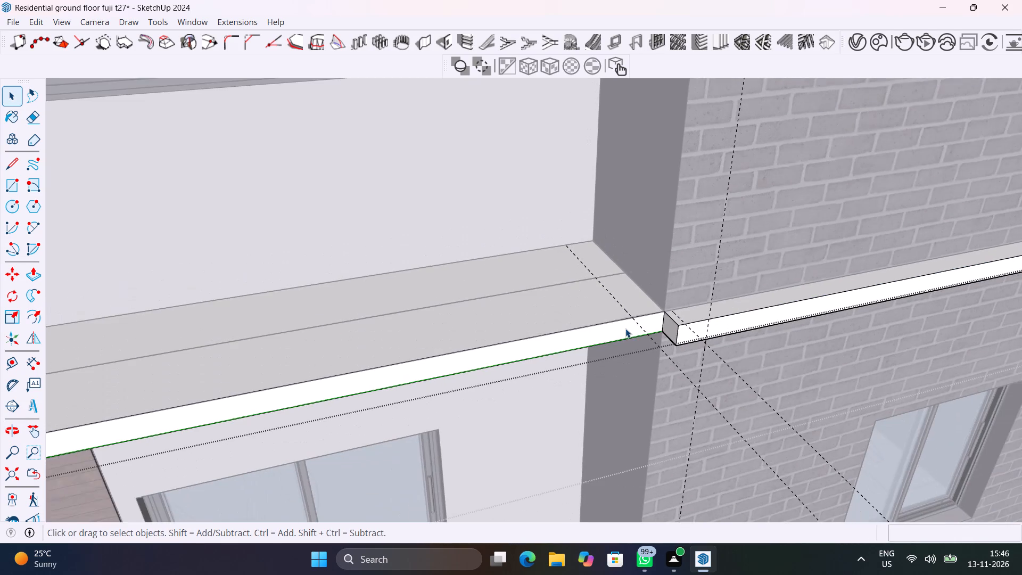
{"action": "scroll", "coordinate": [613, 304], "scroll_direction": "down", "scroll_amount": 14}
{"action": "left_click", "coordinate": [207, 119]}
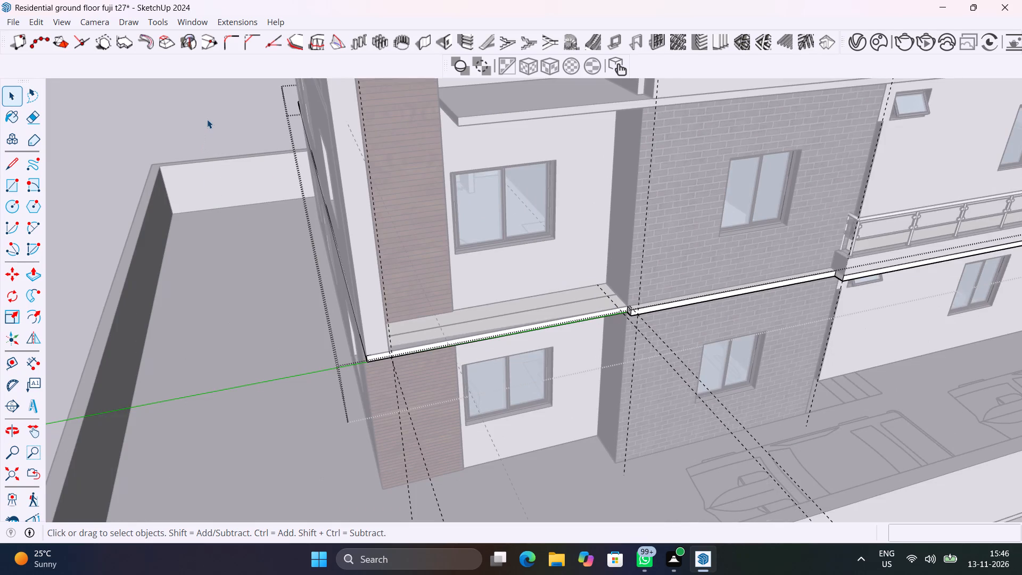
Leave the slab's group and delete the flat parapet rectangle lying on the slab top.
{"action": "left_click", "coordinate": [554, 313]}
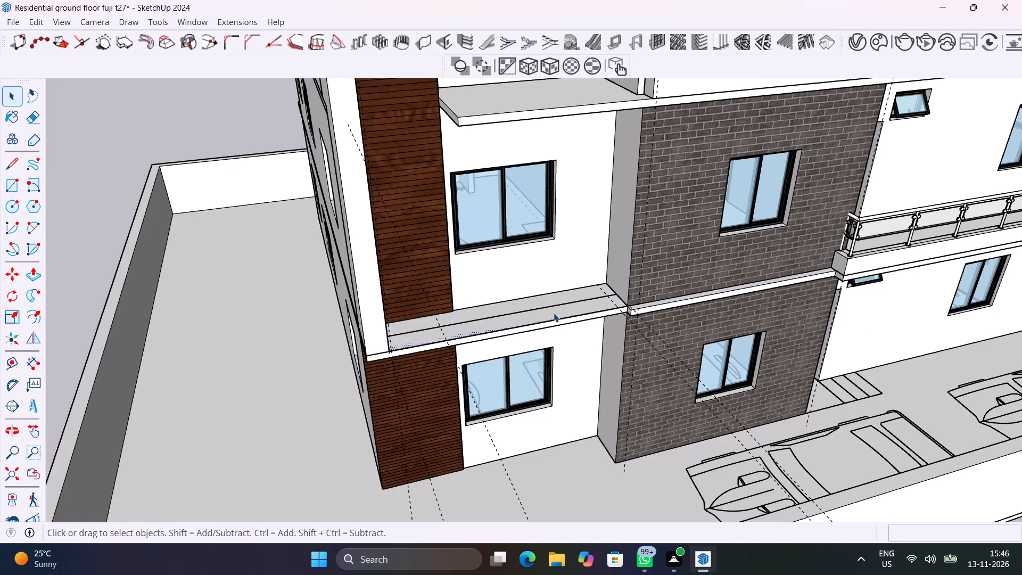
{"action": "left_click", "coordinate": [556, 309]}
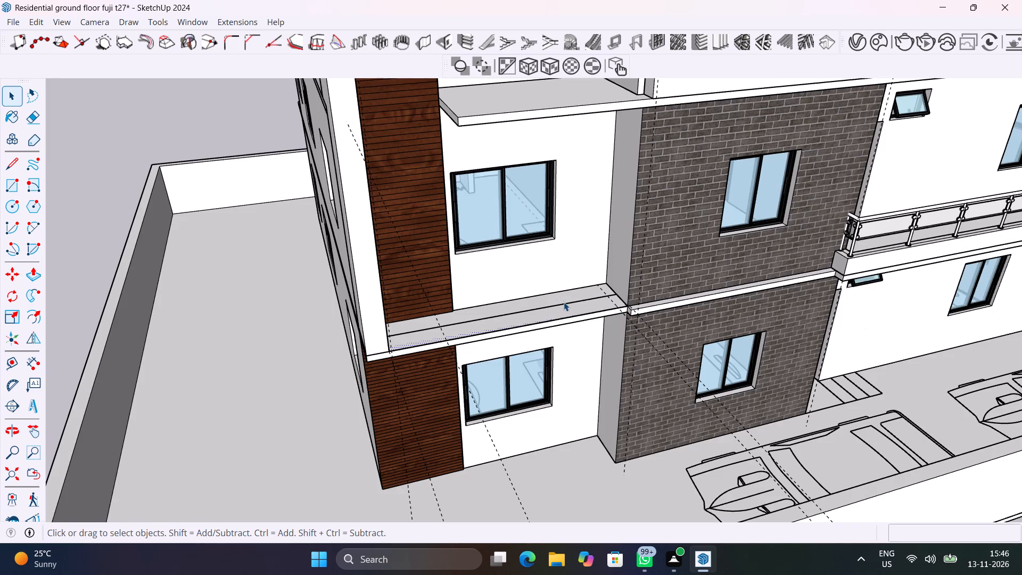
{"action": "left_click", "coordinate": [567, 304]}
{"action": "key", "text": "Delete"}
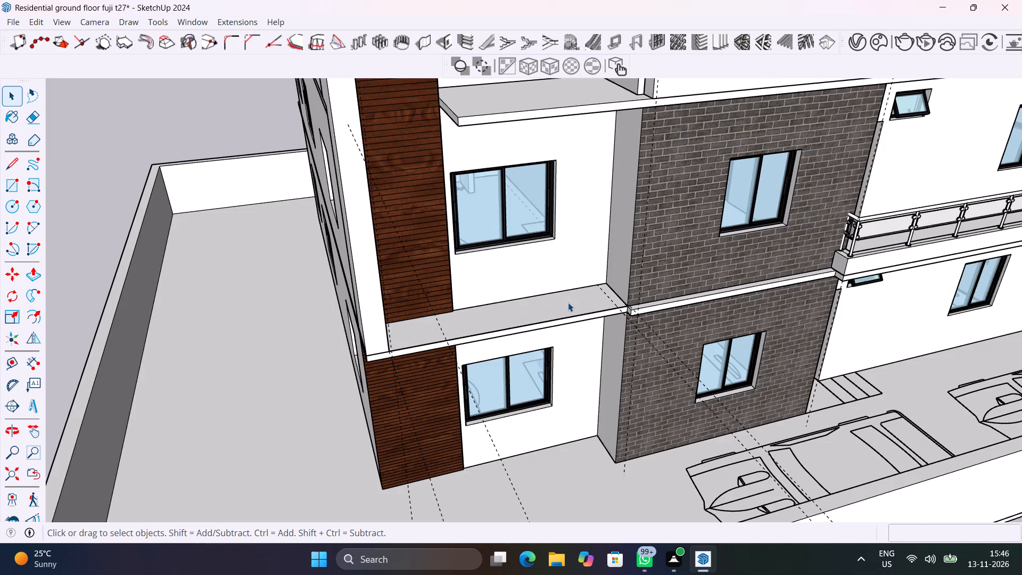
Open the slab's group and replace the guide beside the brick wall with one 2' from the wall's side face.
{"action": "scroll", "coordinate": [568, 302], "scroll_direction": "up", "scroll_amount": 5}
{"action": "scroll", "coordinate": [642, 312], "scroll_direction": "up", "scroll_amount": 6}
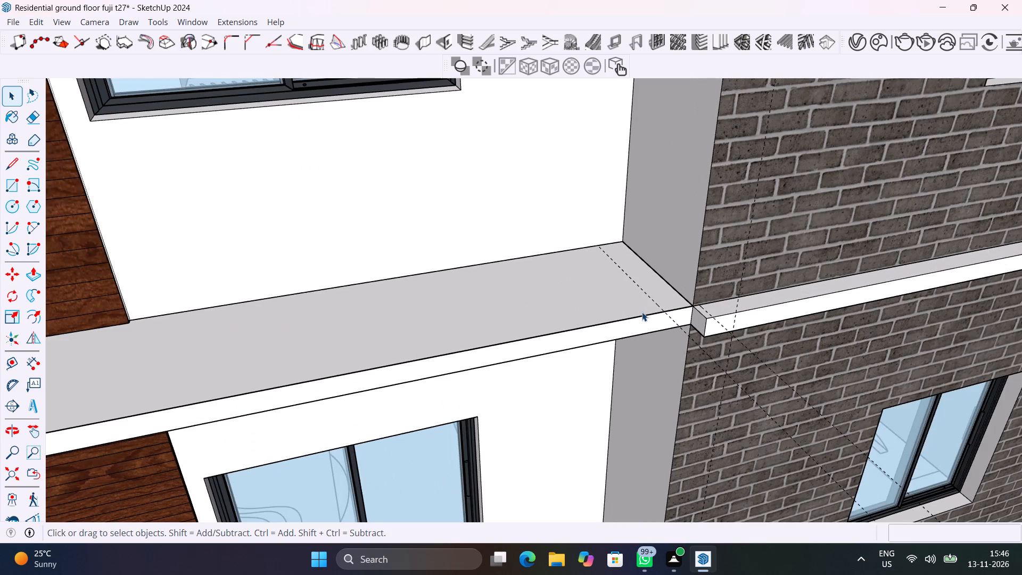
{"action": "double_click", "coordinate": [617, 302]}
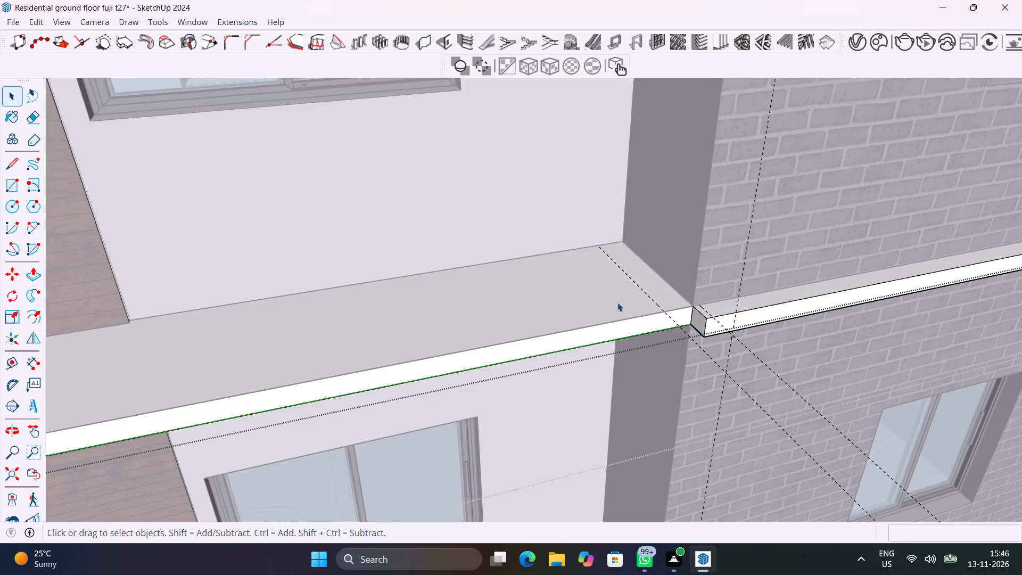
{"action": "key", "text": "t"}
{"action": "left_click", "coordinate": [661, 276]}
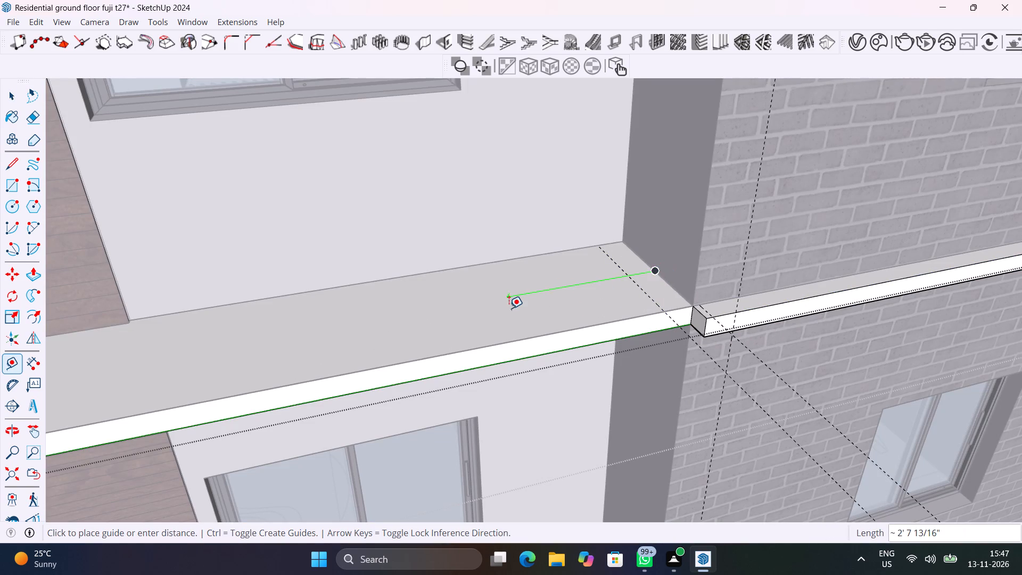
{"action": "key", "text": "Escape"}
{"action": "left_click", "coordinate": [671, 287]}
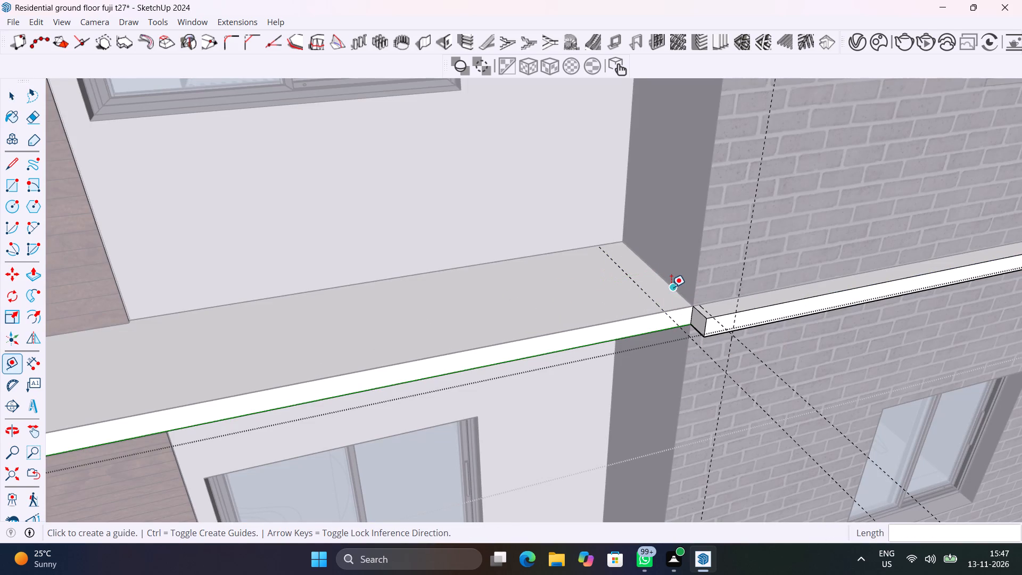
{"action": "type", "text": "2'"}
{"action": "key", "text": "Return"}
{"action": "key", "text": "space"}
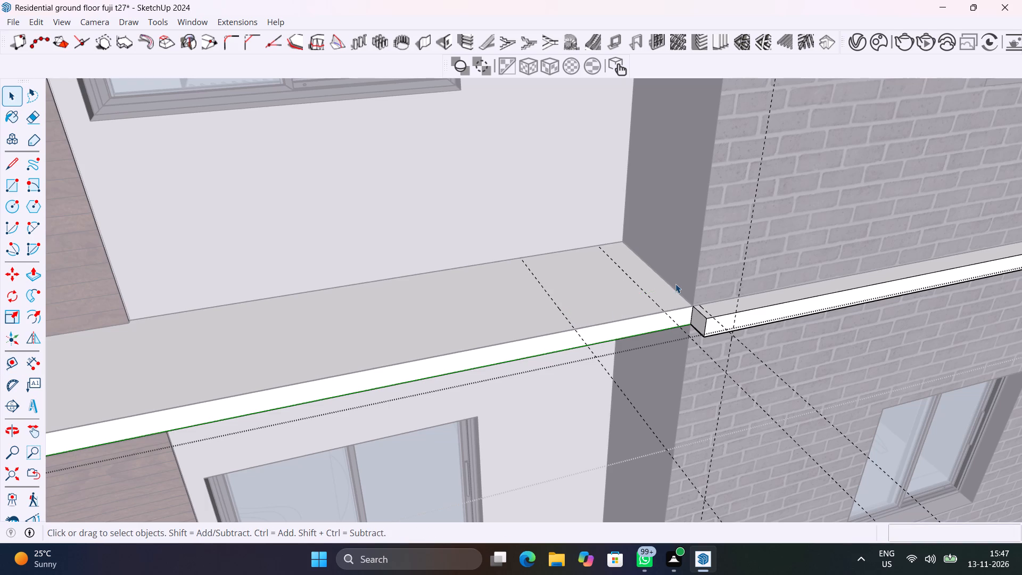
{"action": "left_click", "coordinate": [653, 298]}
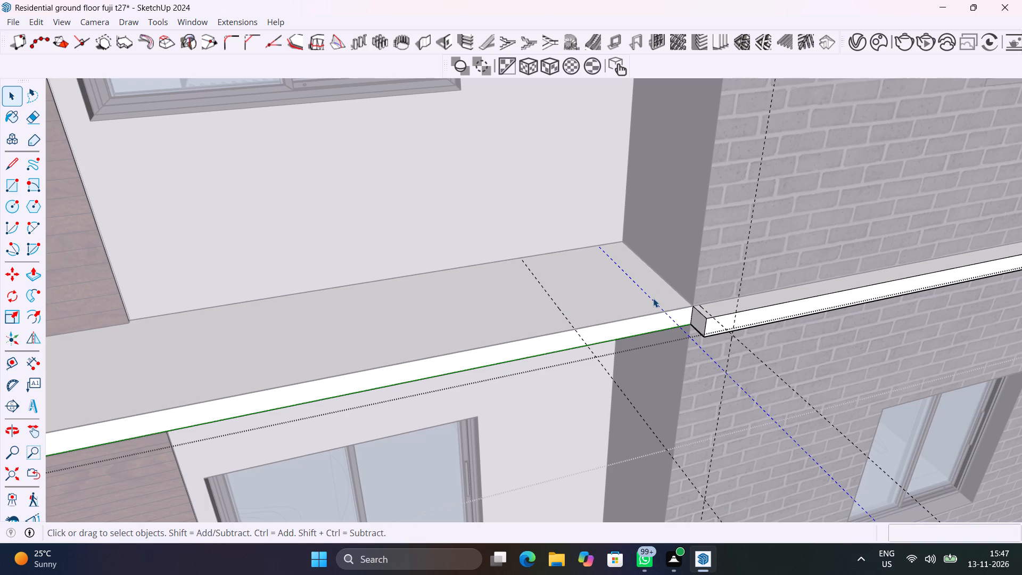
{"action": "key", "text": "Delete"}
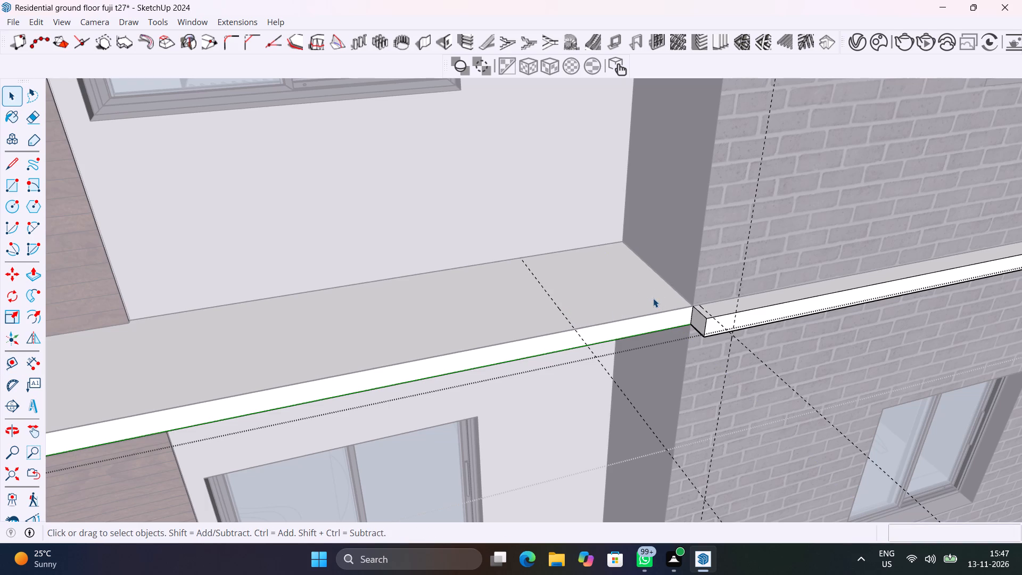
Draw a rectangle on the slab top between the guide and the brick wall, and Push/Pull it 4" down through the slab.
{"action": "key", "text": "r"}
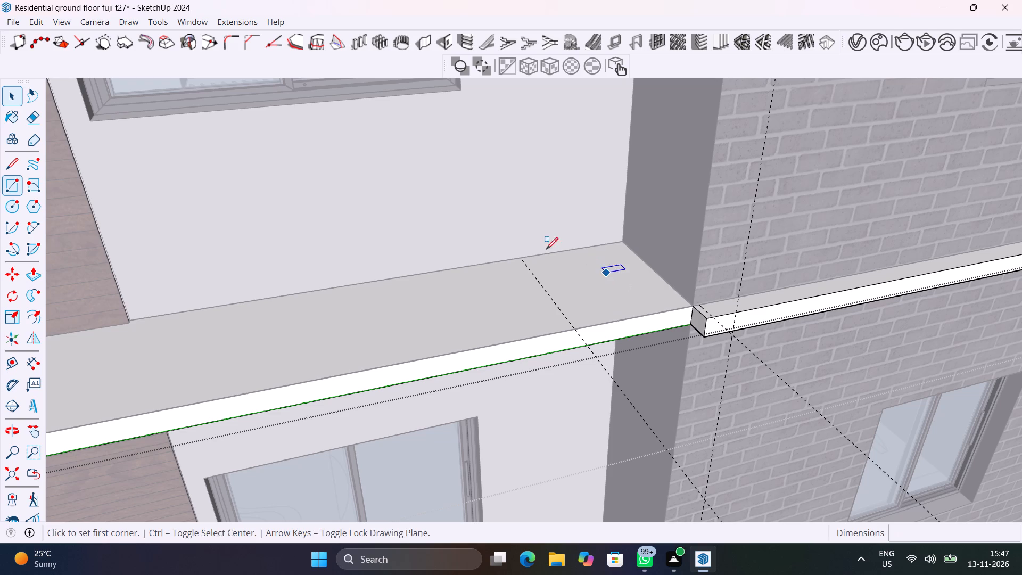
{"action": "left_click", "coordinate": [524, 257]}
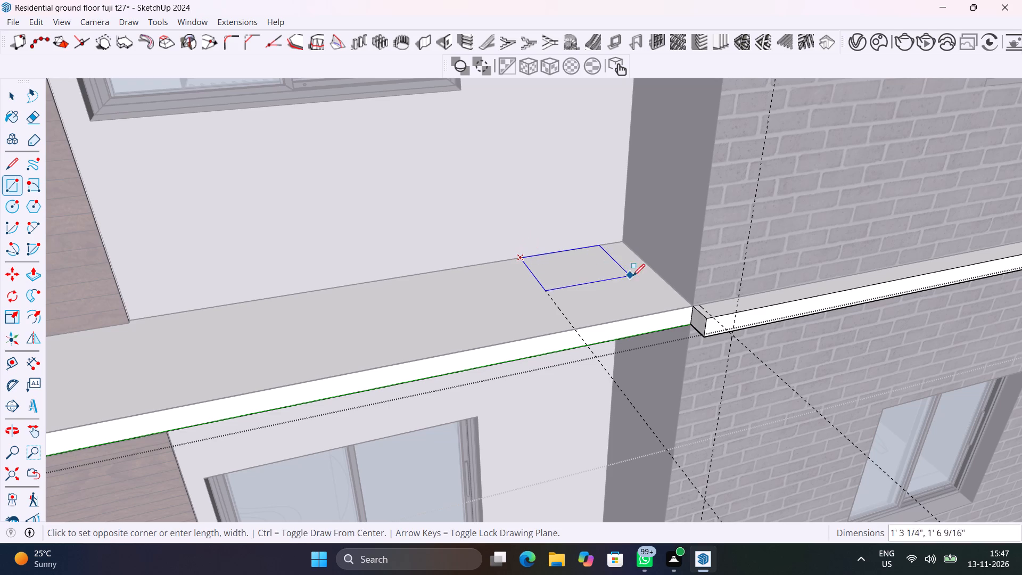
{"action": "left_click", "coordinate": [688, 300]}
{"action": "key", "text": "space"}
{"action": "left_click", "coordinate": [633, 292]}
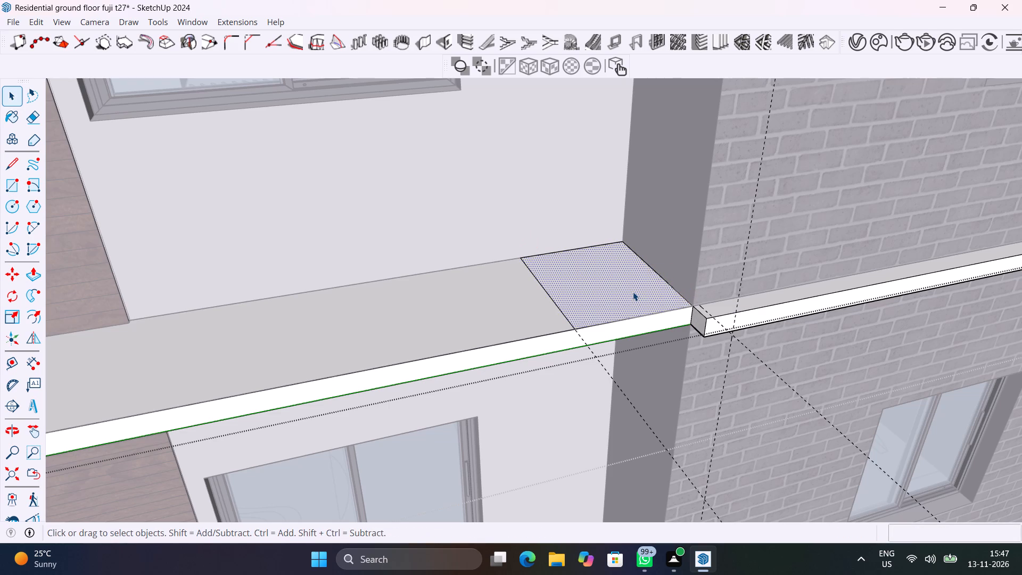
{"action": "key", "text": "p"}
{"action": "left_click", "coordinate": [633, 292]}
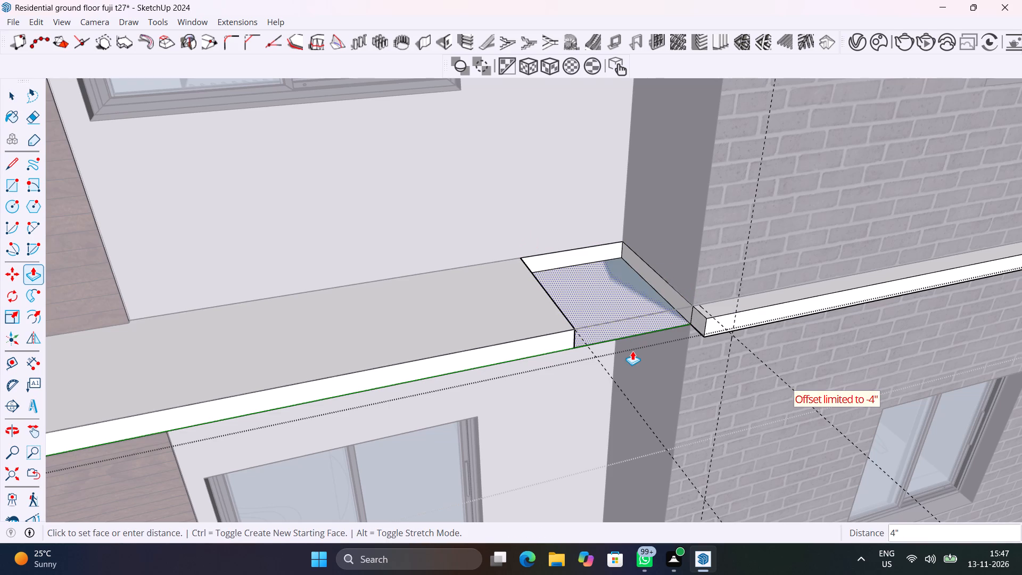
{"action": "left_click", "coordinate": [632, 351]}
{"action": "key", "text": "space"}
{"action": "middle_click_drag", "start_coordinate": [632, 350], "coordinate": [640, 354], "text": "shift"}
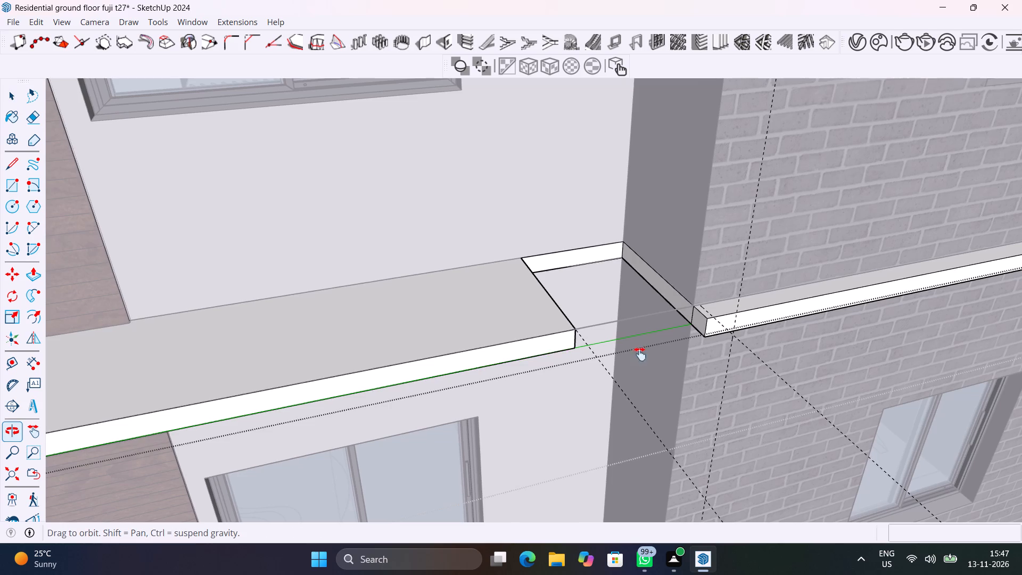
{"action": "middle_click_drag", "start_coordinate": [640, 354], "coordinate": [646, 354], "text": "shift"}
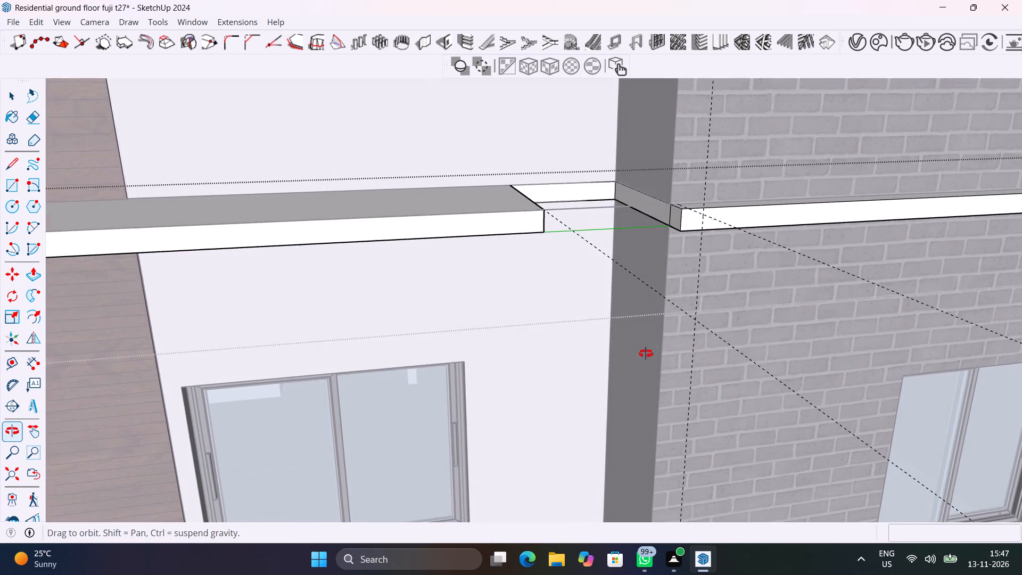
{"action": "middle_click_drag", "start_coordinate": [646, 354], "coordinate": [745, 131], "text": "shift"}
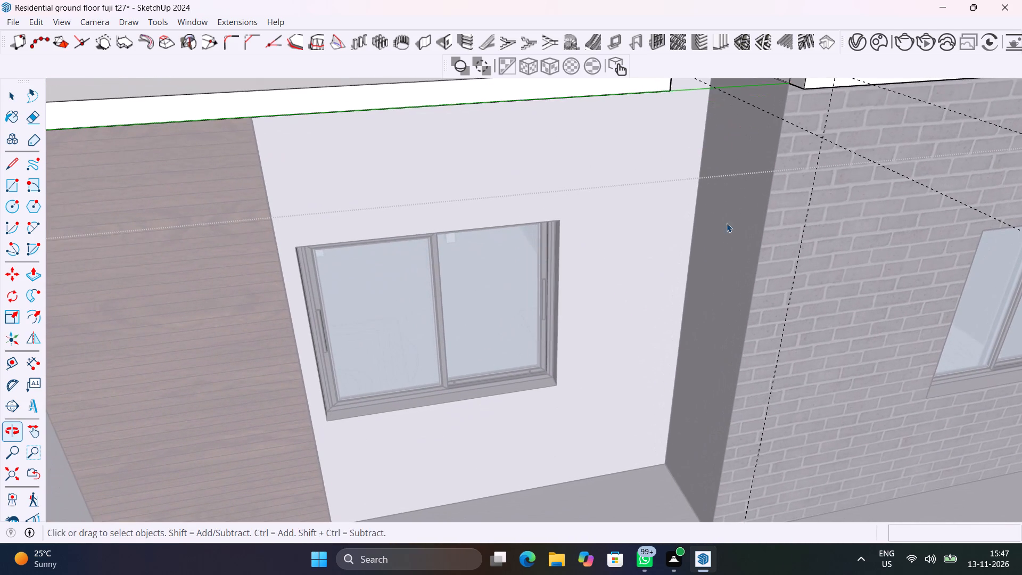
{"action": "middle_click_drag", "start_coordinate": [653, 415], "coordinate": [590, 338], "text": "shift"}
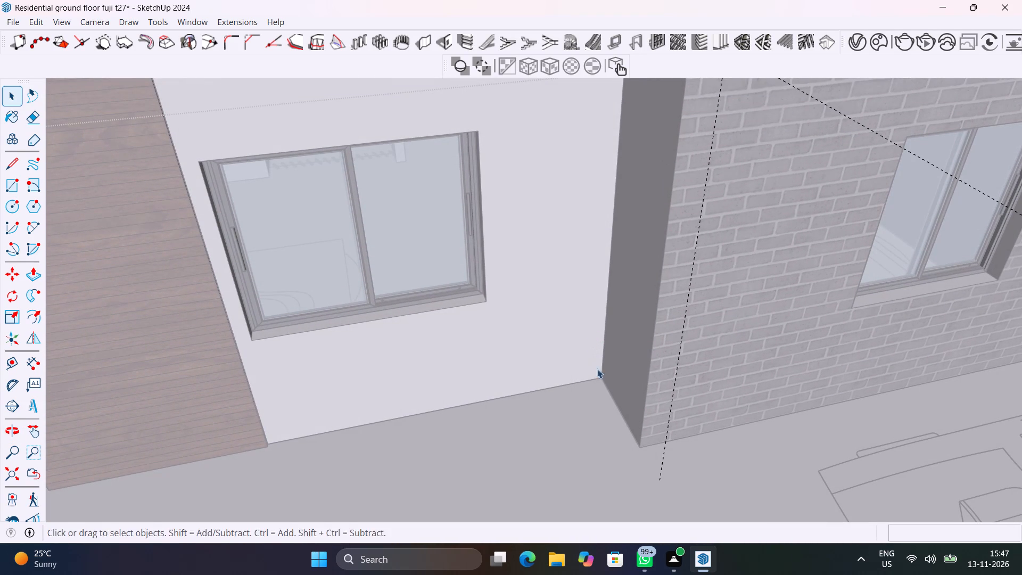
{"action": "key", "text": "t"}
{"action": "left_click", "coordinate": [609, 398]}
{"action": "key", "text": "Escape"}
Leave the slab's group and place a guide on the ground 2' from the brick wall's side face.
{"action": "scroll", "coordinate": [587, 402], "scroll_direction": "down", "scroll_amount": 15}
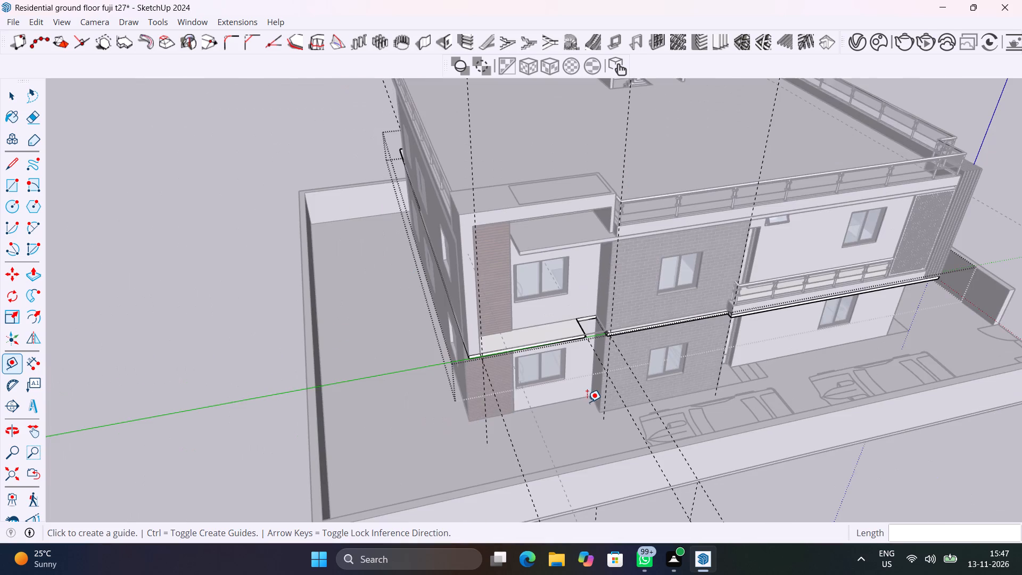
{"action": "key", "text": "space"}
{"action": "left_click", "coordinate": [213, 304]}
{"action": "scroll", "coordinate": [583, 402], "scroll_direction": "up", "scroll_amount": 12}
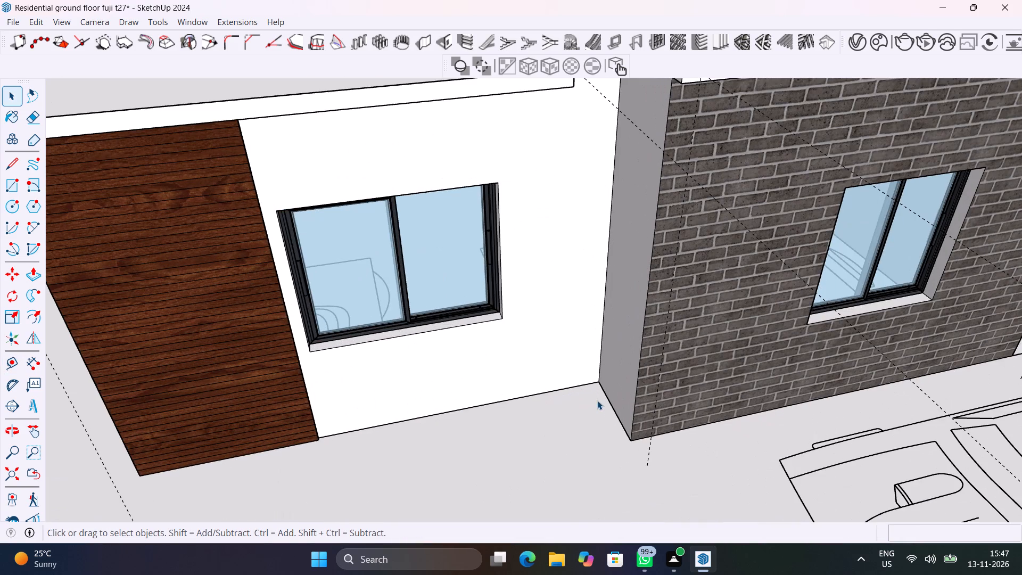
{"action": "key", "text": "t"}
{"action": "left_click", "coordinate": [608, 399]}
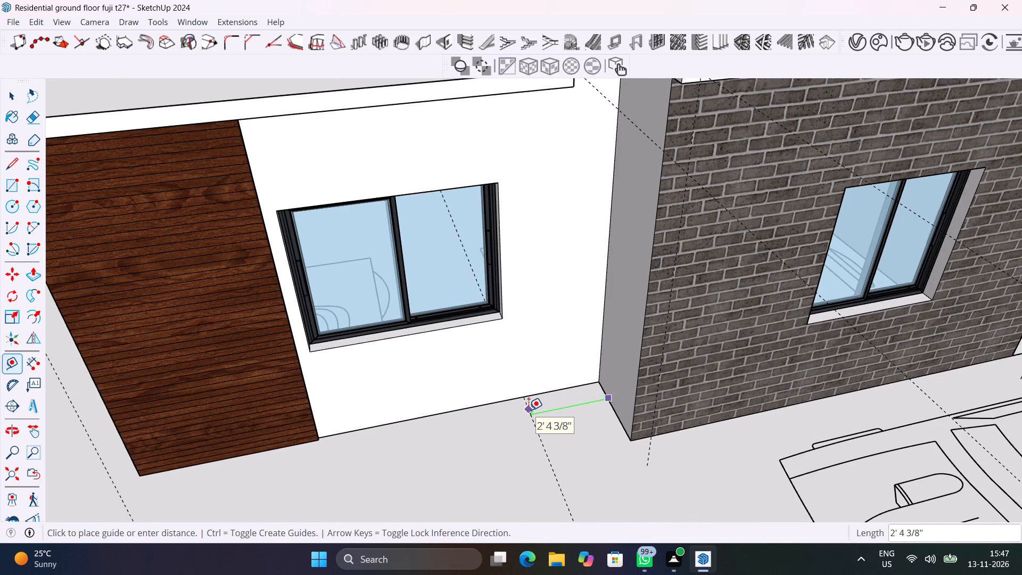
{"action": "type", "text": "2'"}
{"action": "key", "text": "Return"}
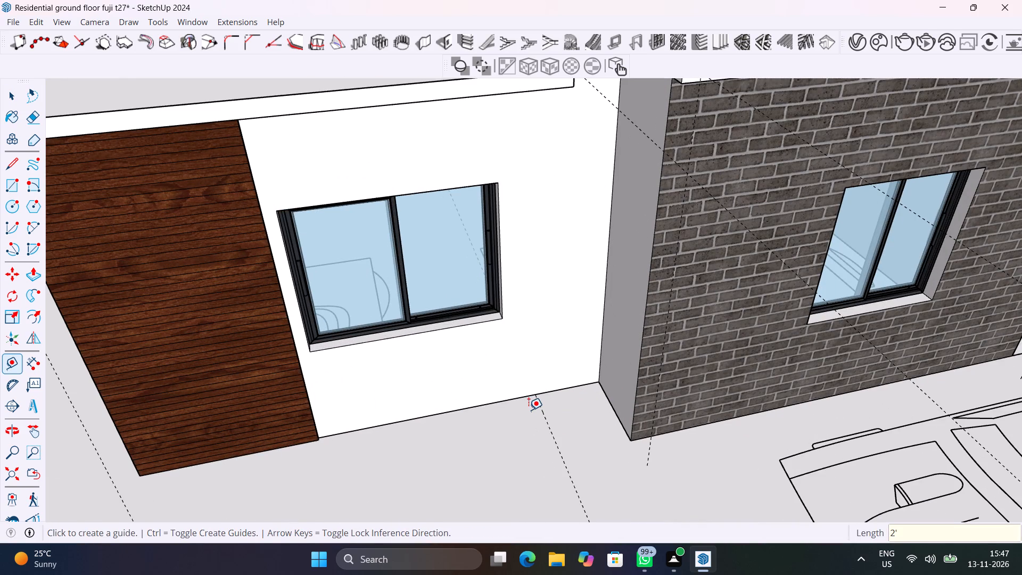
{"action": "key", "text": "space"}
Draw a 2' by 2' 6" rectangle on the ground between the guide and the brick wall's corner, and make it a group.
{"action": "type", "text": "R"}
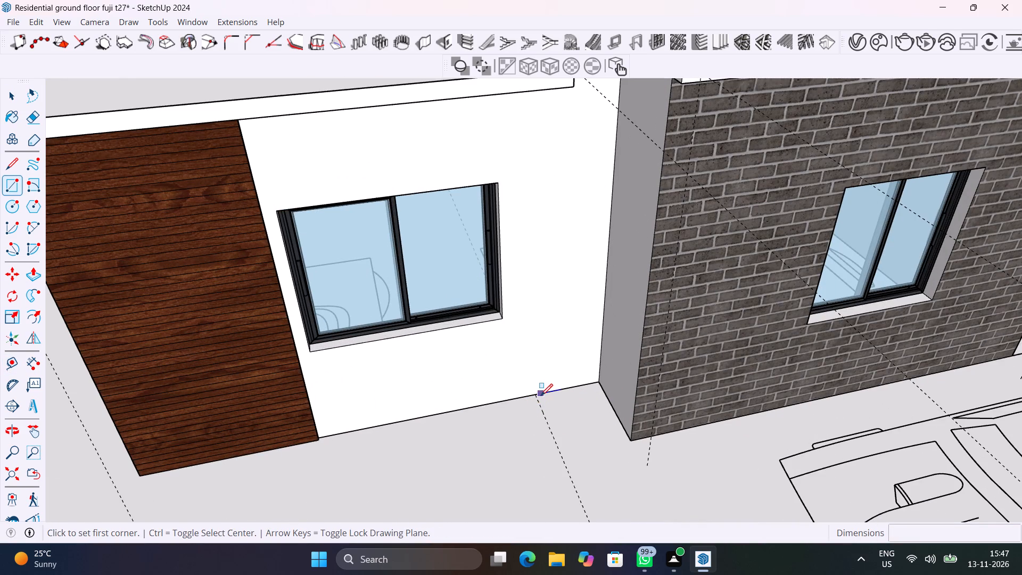
{"action": "left_click", "coordinate": [537, 396]}
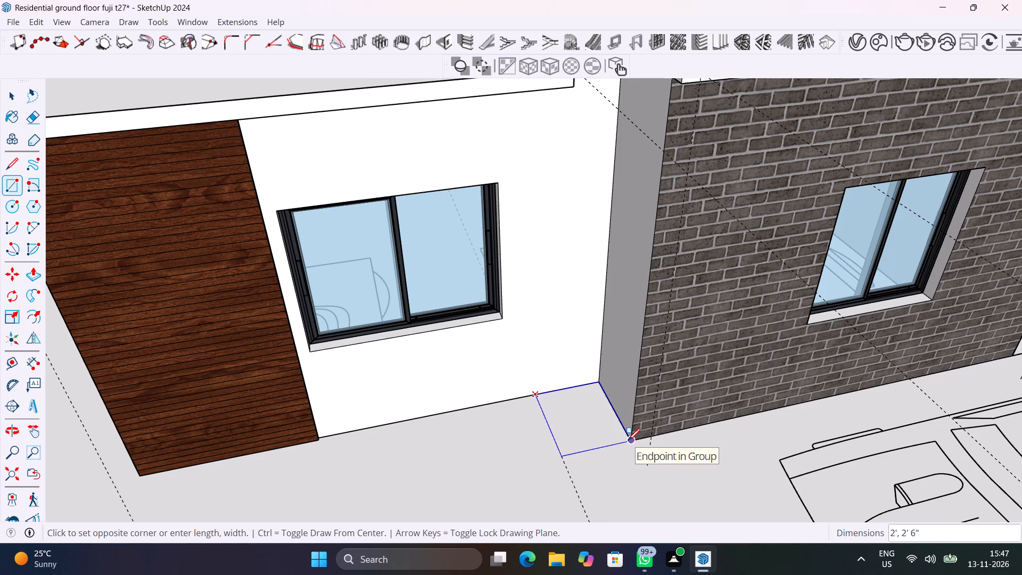
{"action": "left_click", "coordinate": [628, 440]}
{"action": "key", "text": "space"}
{"action": "double_click", "coordinate": [612, 422]}
{"action": "right_click", "coordinate": [612, 422]}
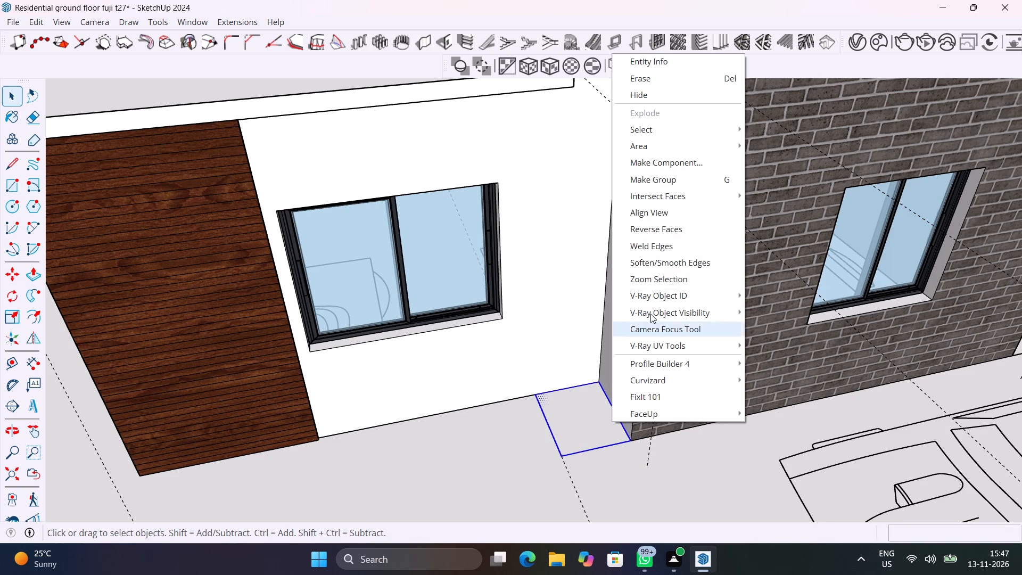
{"action": "left_click", "coordinate": [656, 183]}
Open the ground rectangle's group and Push/Pull its face up through the slab opening, level with the slab top.
{"action": "triple_click", "coordinate": [591, 425]}
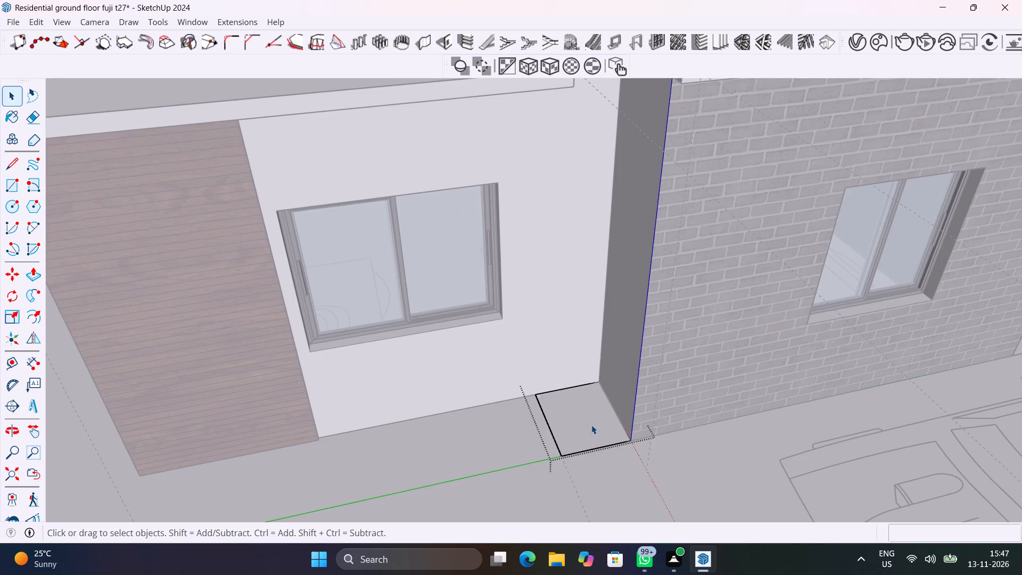
{"action": "key", "text": "p"}
{"action": "left_click", "coordinate": [591, 425]}
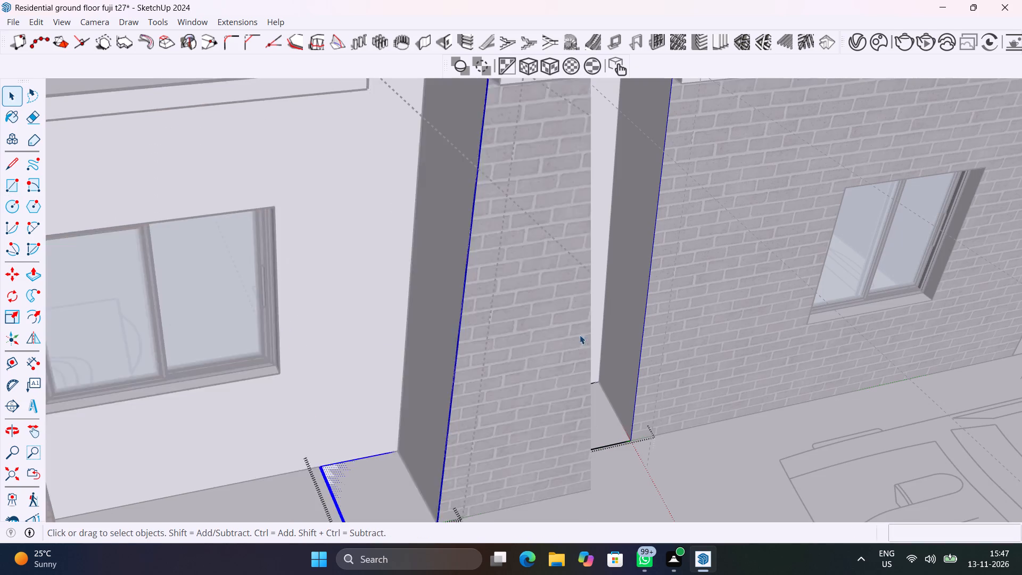
{"action": "left_click", "coordinate": [587, 407]}
{"action": "scroll", "coordinate": [604, 323], "scroll_direction": "down", "scroll_amount": 7}
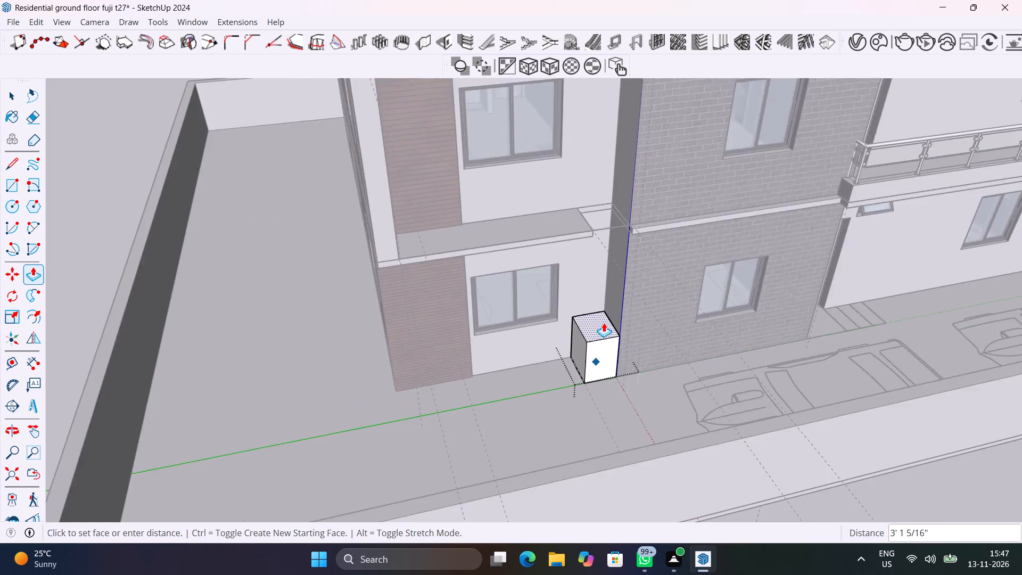
{"action": "scroll", "coordinate": [604, 323], "scroll_direction": "down", "scroll_amount": 6}
{"action": "left_click", "coordinate": [611, 258]}
{"action": "scroll", "coordinate": [611, 258], "scroll_direction": "up", "scroll_amount": 2}
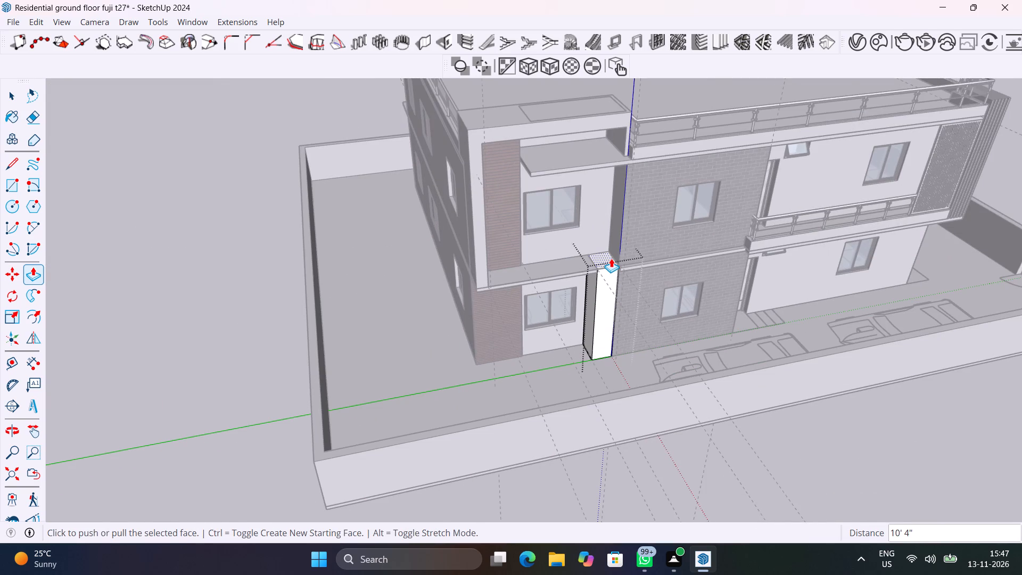
{"action": "scroll", "coordinate": [611, 258], "scroll_direction": "up", "scroll_amount": 7}
{"action": "left_click", "coordinate": [603, 262]}
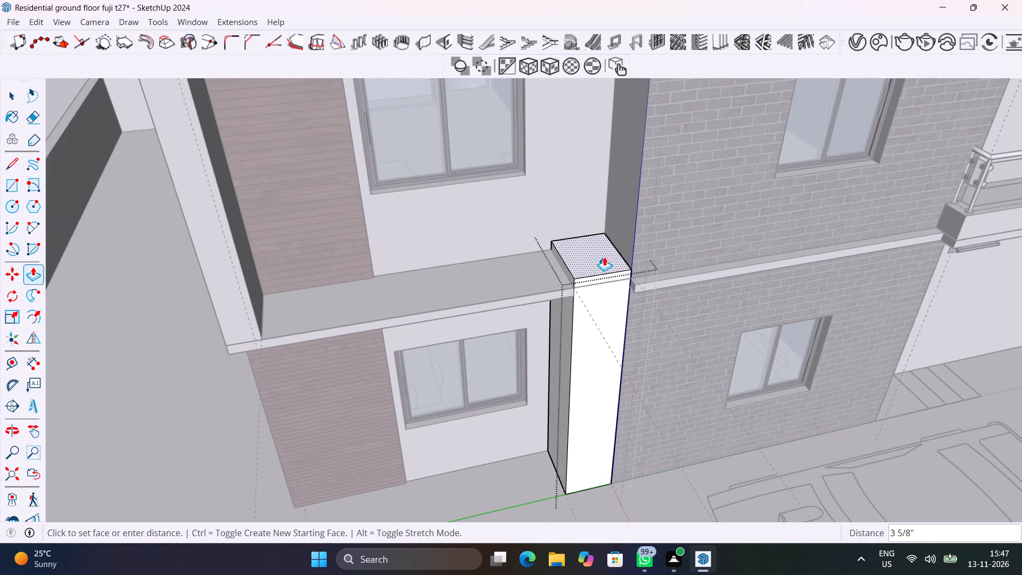
{"action": "scroll", "coordinate": [572, 278], "scroll_direction": "up", "scroll_amount": 9}
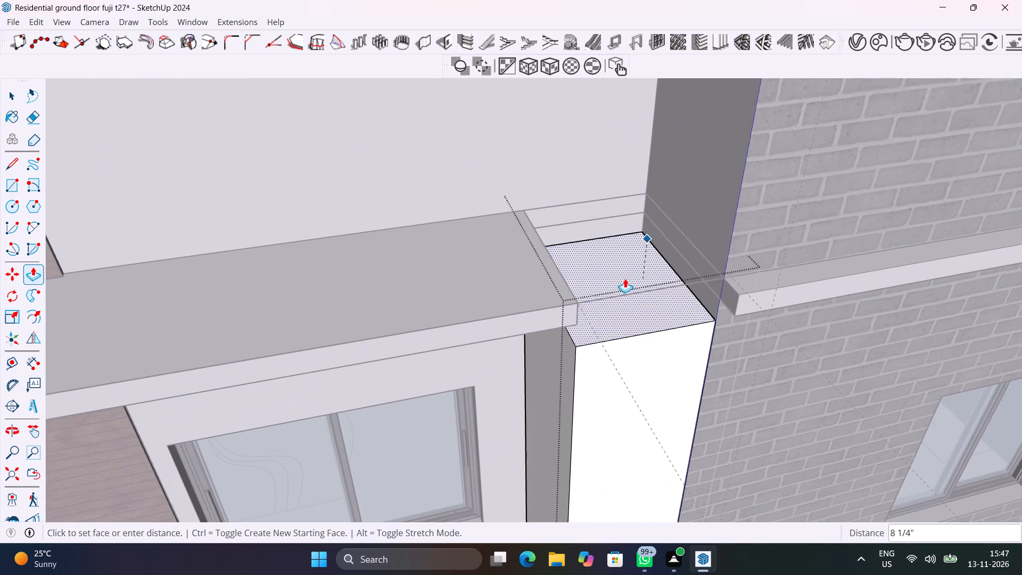
{"action": "left_click", "coordinate": [571, 299]}
Push/Pull the column's top face a further 2' above the slab.
{"action": "left_click", "coordinate": [619, 269]}
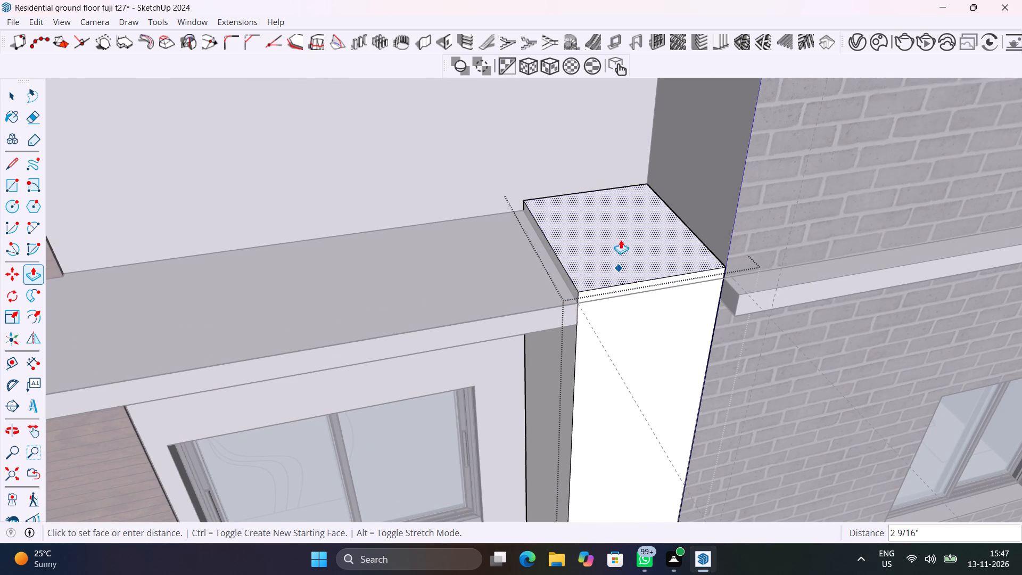
{"action": "type", "text": "2'"}
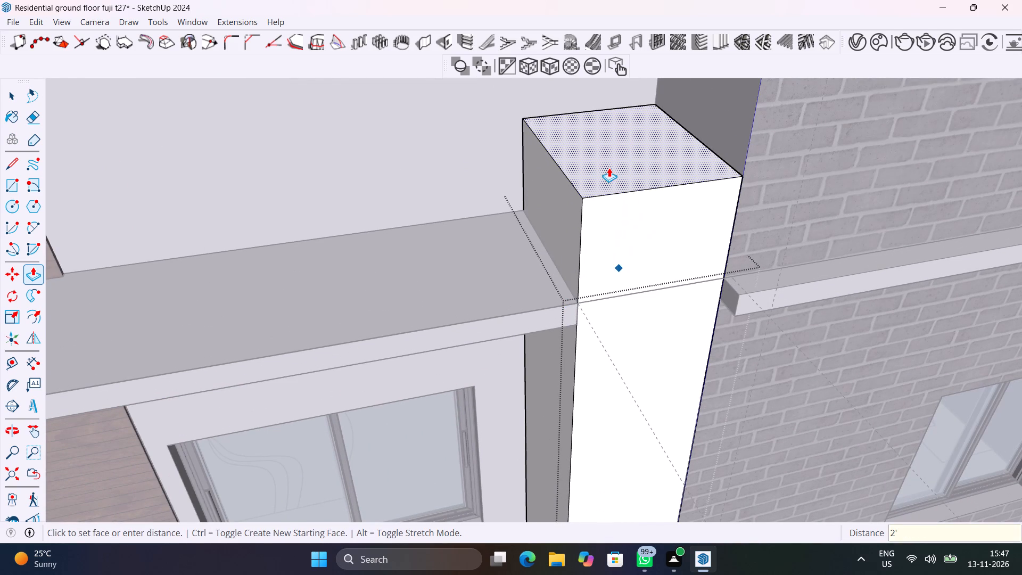
{"action": "key", "text": "Return"}
{"action": "scroll", "coordinate": [367, 357], "scroll_direction": "down", "scroll_amount": 6}
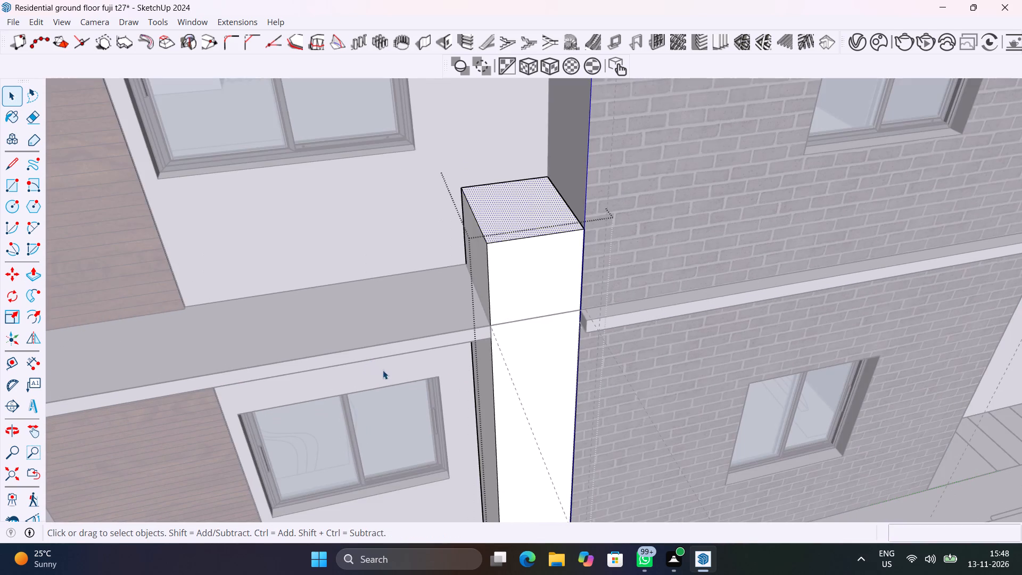
{"action": "middle_click_drag", "start_coordinate": [383, 369], "coordinate": [665, 414]}
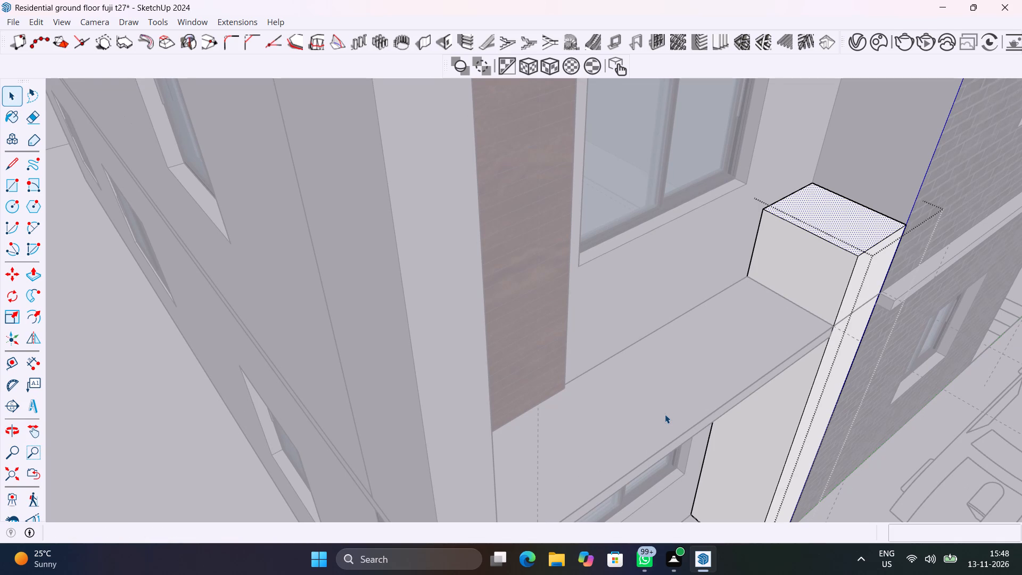
Undo the column's Push/Pull extrusions back to the flat ground rectangle and leave its group.
{"action": "middle_click_drag", "start_coordinate": [664, 414], "coordinate": [515, 340]}
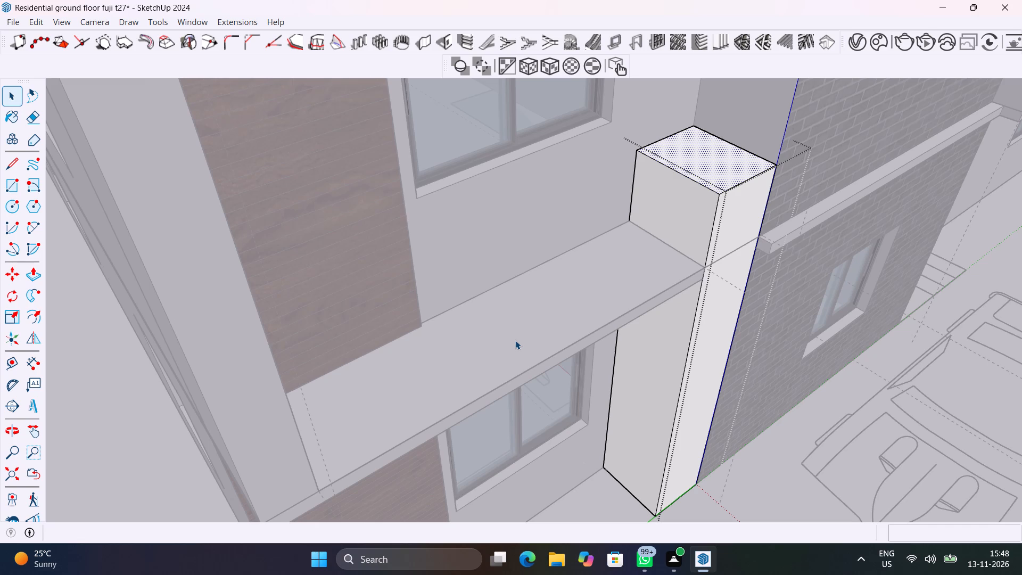
{"action": "scroll", "coordinate": [669, 336], "scroll_direction": "down", "scroll_amount": 4}
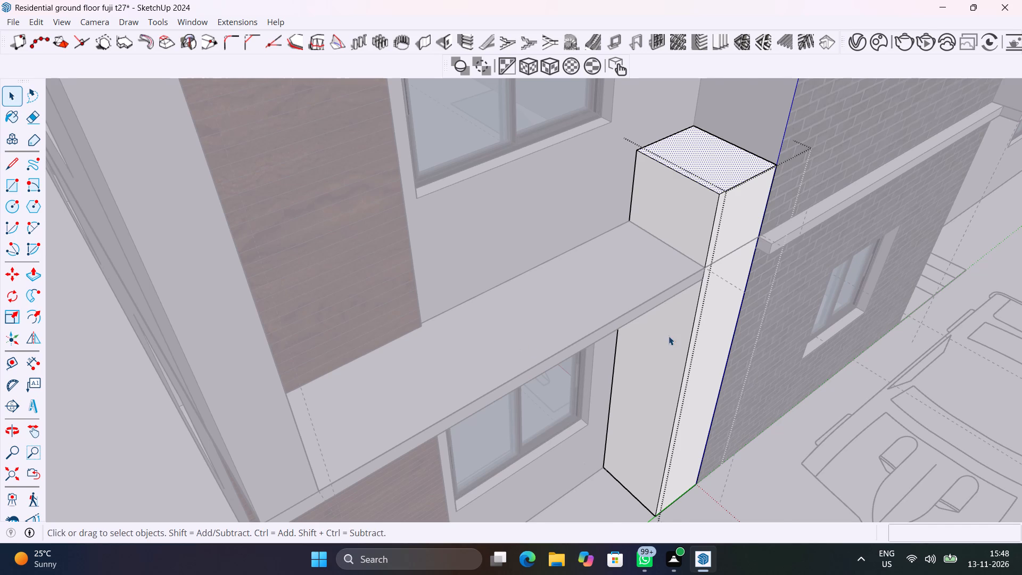
{"action": "scroll", "coordinate": [669, 336], "scroll_direction": "down", "scroll_amount": 10}
{"action": "left_click", "coordinate": [253, 169]}
{"action": "scroll", "coordinate": [671, 299], "scroll_direction": "up", "scroll_amount": 3}
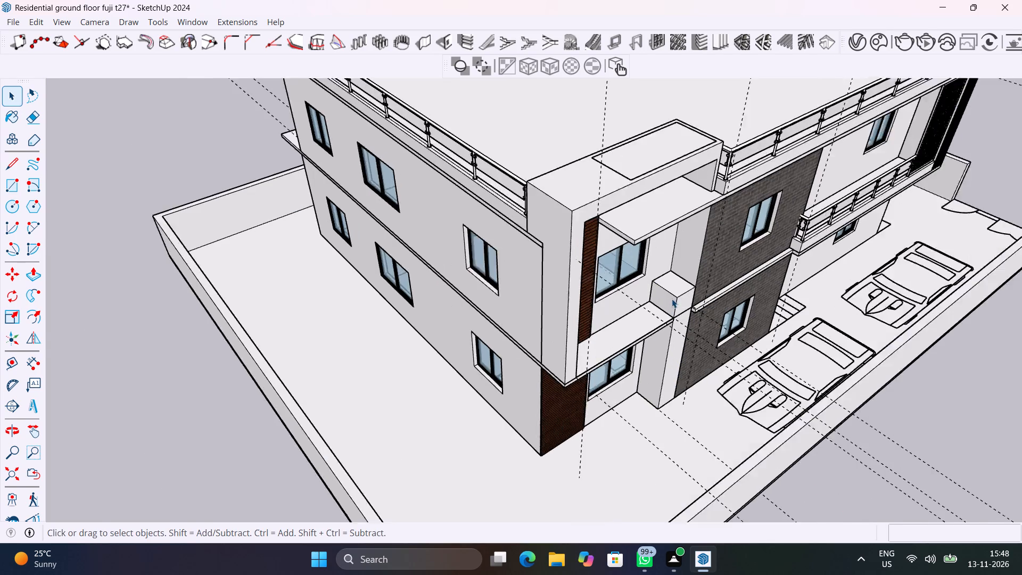
{"action": "scroll", "coordinate": [672, 299], "scroll_direction": "up", "scroll_amount": 3}
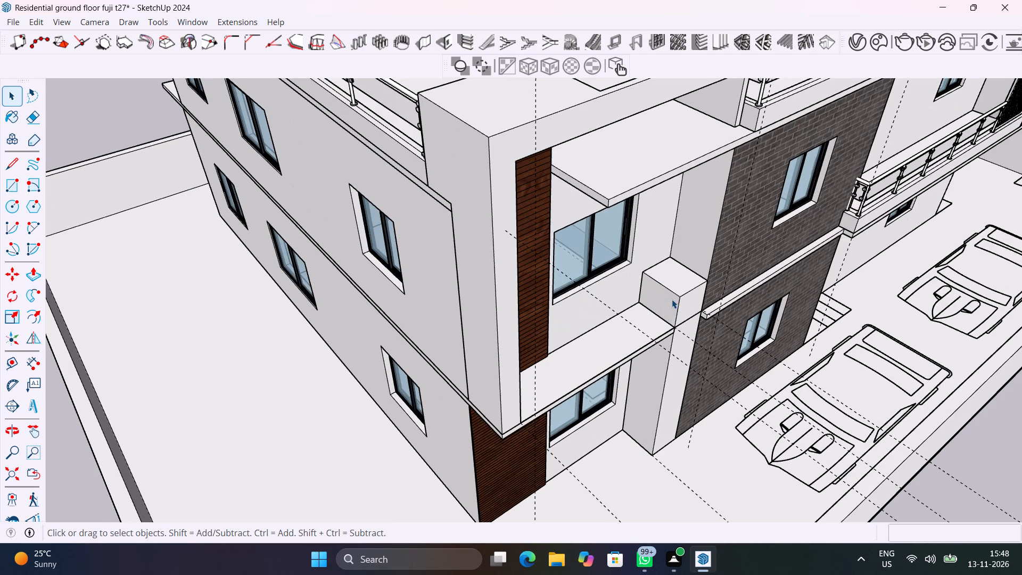
{"action": "middle_click_drag", "start_coordinate": [696, 319], "coordinate": [663, 248]}
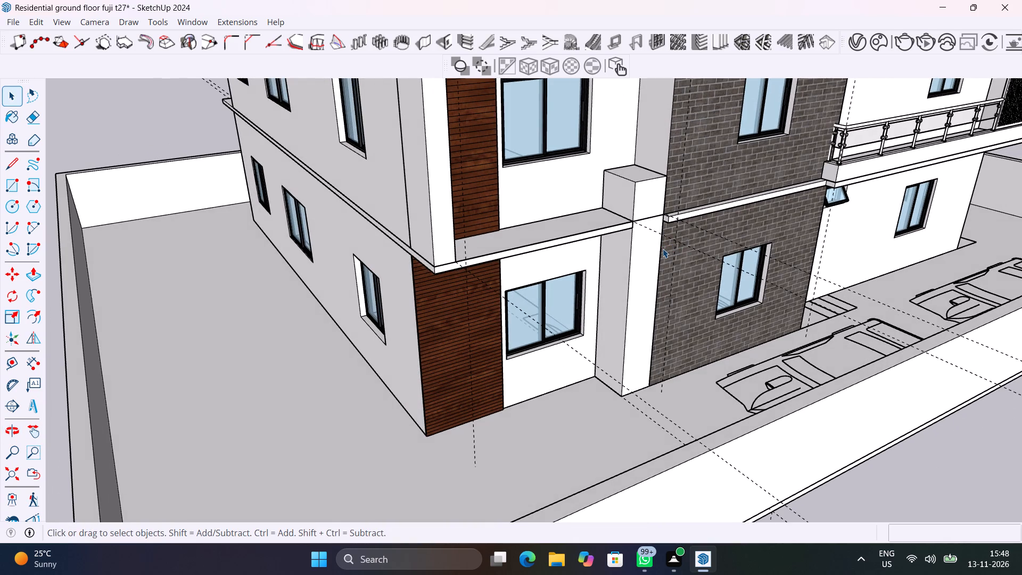
{"action": "key", "text": "ctrl+z"}
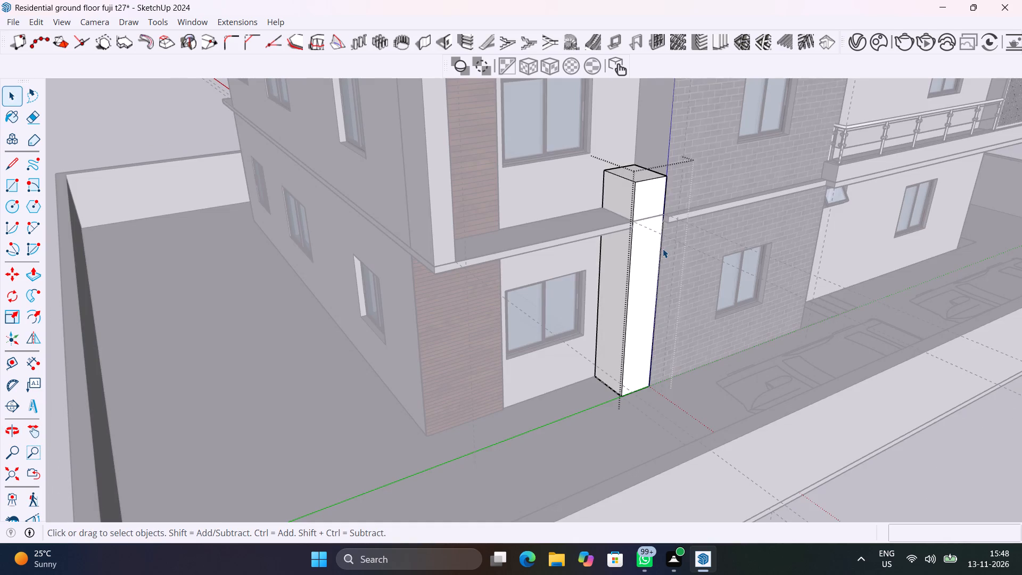
{"action": "key", "text": "ctrl+z"}
{"action": "key", "text": "ctrl+z"}
{"action": "key", "text": "ctrl+z"}
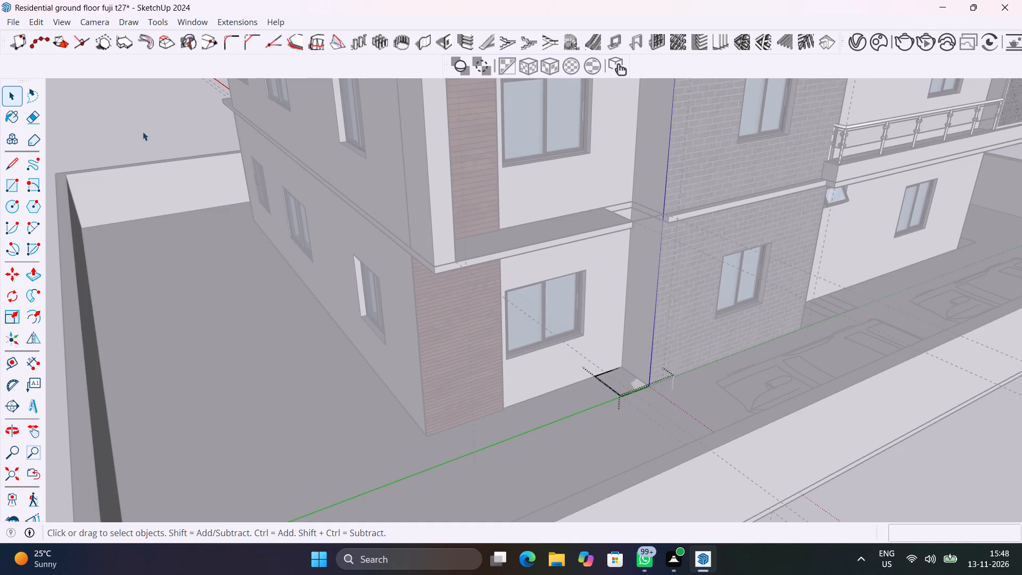
{"action": "left_click", "coordinate": [134, 124]}
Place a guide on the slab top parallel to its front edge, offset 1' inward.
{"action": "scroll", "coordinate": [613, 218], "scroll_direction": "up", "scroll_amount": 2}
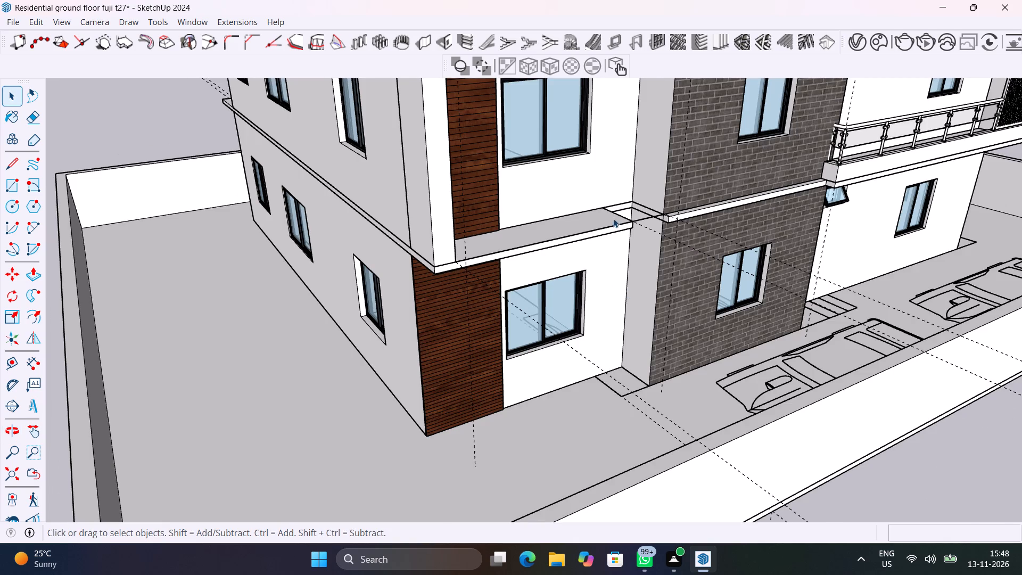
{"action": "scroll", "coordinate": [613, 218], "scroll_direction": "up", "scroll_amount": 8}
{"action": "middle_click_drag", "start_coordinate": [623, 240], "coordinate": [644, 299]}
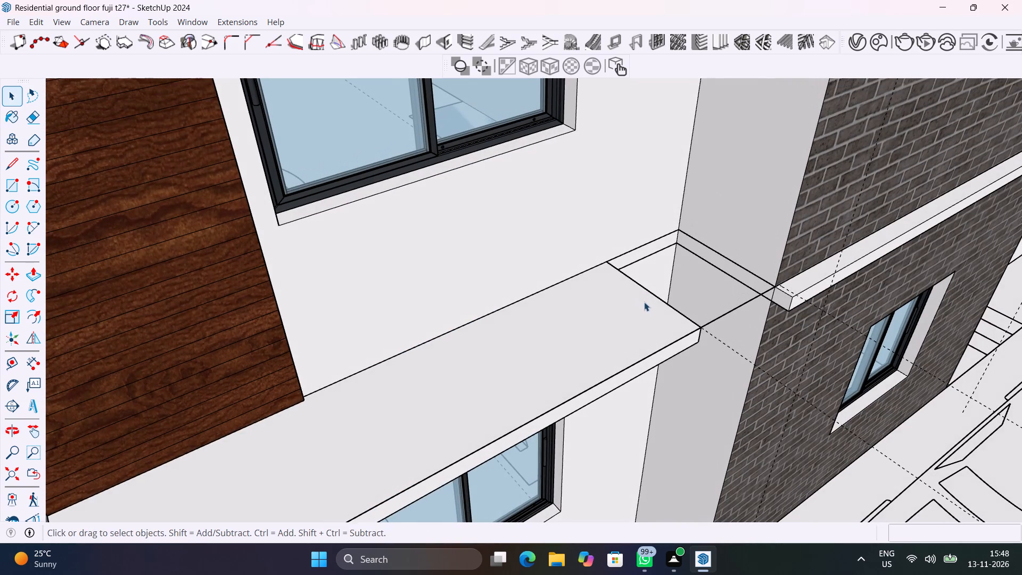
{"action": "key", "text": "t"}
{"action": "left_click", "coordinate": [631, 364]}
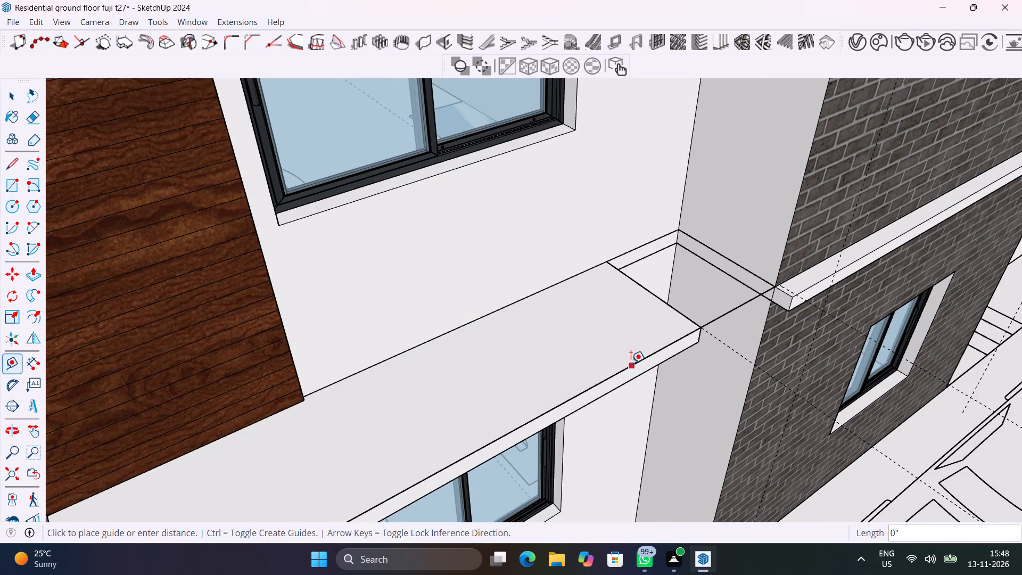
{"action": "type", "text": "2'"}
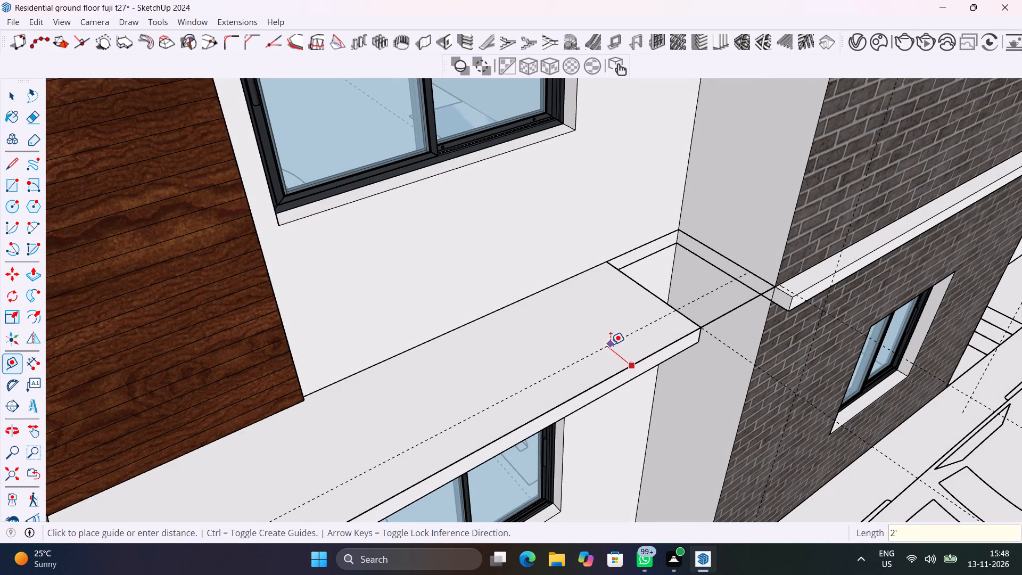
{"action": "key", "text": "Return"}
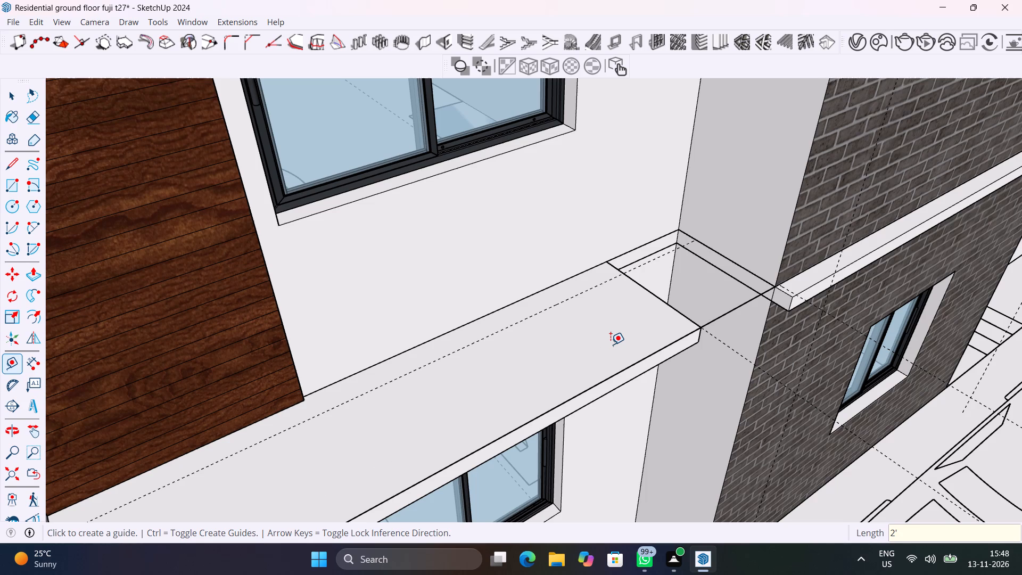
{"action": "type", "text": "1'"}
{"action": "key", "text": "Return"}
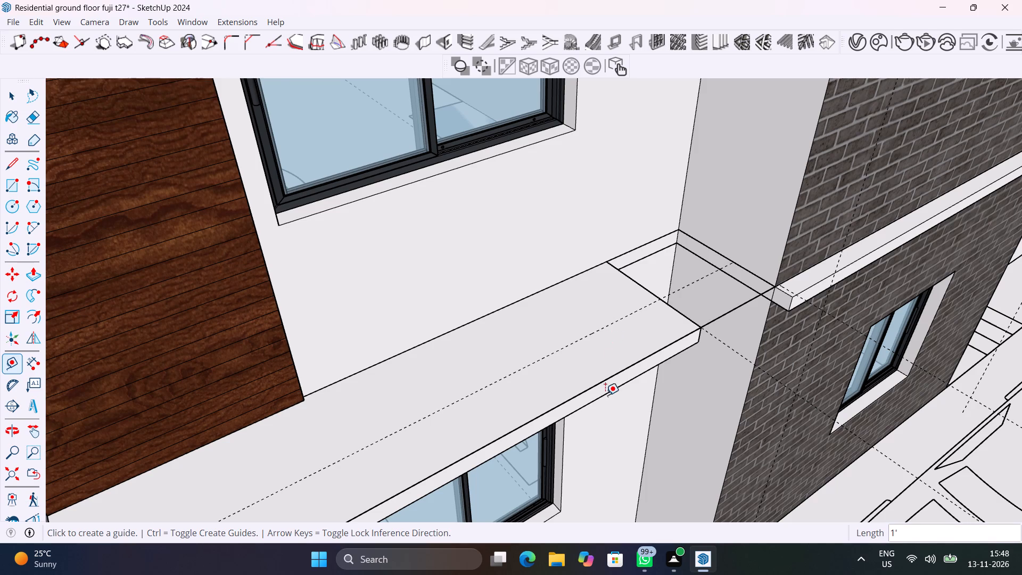
Undo the slab-top guide and the ground rectangle with its guide, keeping the opening cut in the slab, and leave the slab's group.
{"action": "scroll", "coordinate": [579, 407], "scroll_direction": "down", "scroll_amount": 1}
{"action": "middle_click_drag", "start_coordinate": [575, 404], "coordinate": [399, 354]}
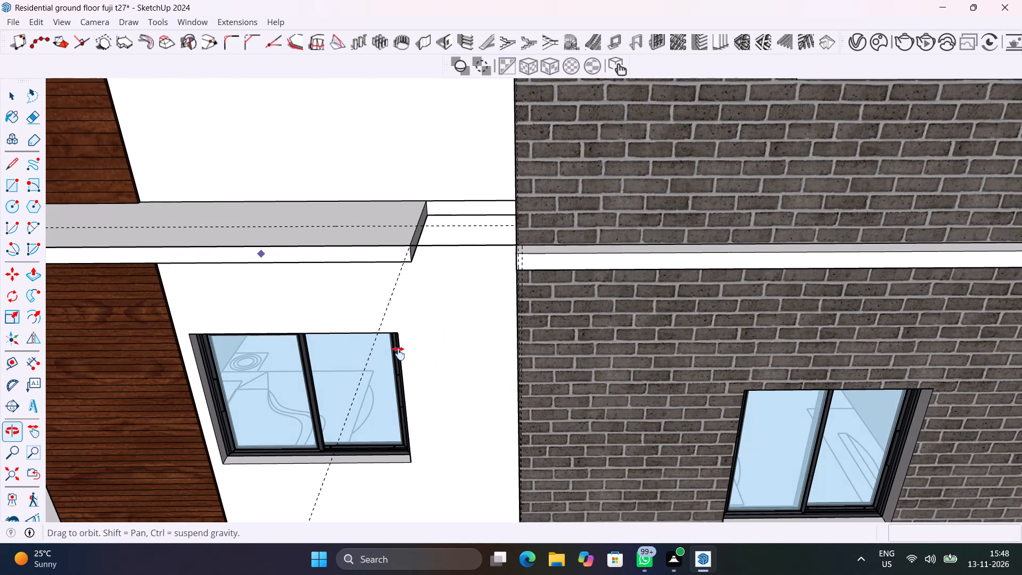
{"action": "middle_click_drag", "start_coordinate": [399, 354], "coordinate": [817, 446]}
{"action": "key", "text": "ctrl+z"}
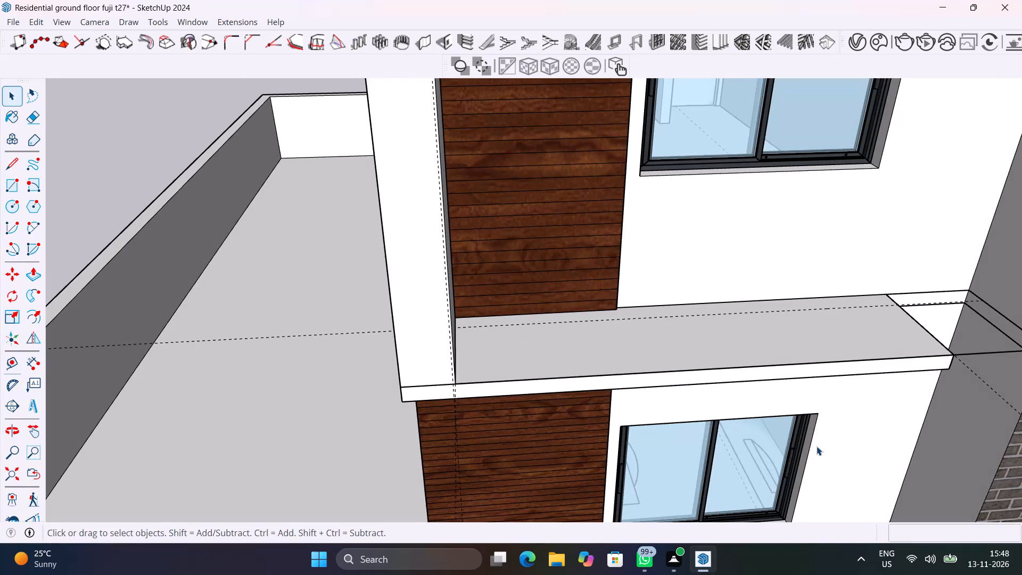
{"action": "key", "text": "ctrl+z"}
{"action": "key", "text": "ctrl+z"}
{"action": "key", "text": "ctrl+z"}
{"action": "key", "text": "ctrl+z"}
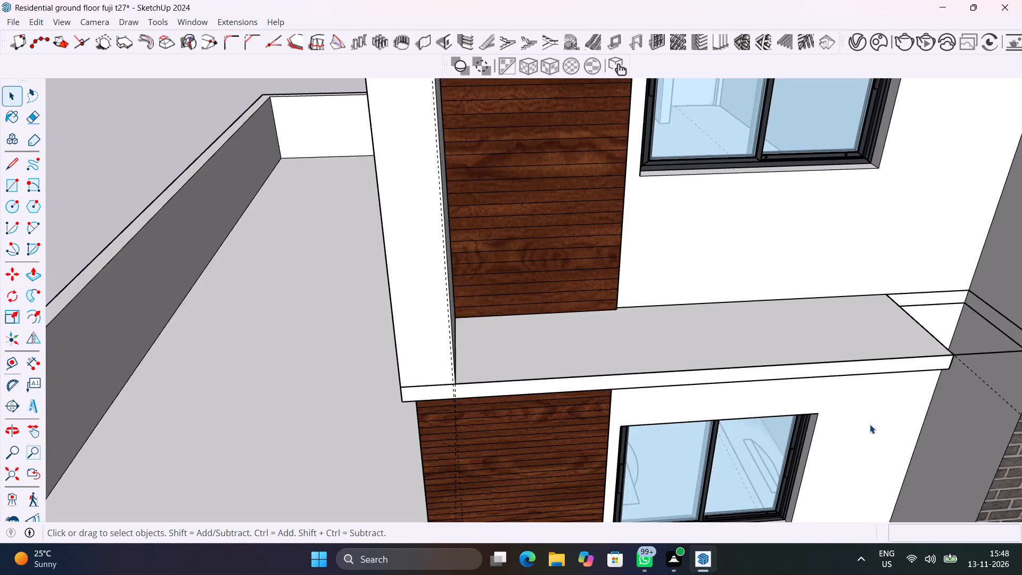
{"action": "key", "text": "ctrl+z"}
{"action": "key", "text": "ctrl+z"}
{"action": "key", "text": "ctrl+z"}
{"action": "key", "text": "ctrl+z"}
{"action": "key", "text": "ctrl+z"}
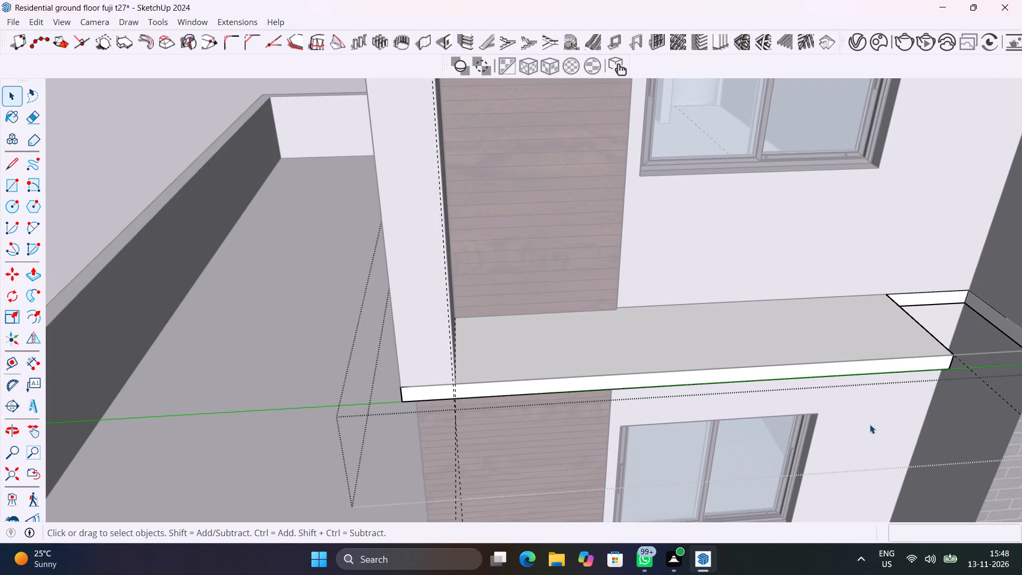
{"action": "key", "text": "ctrl+z"}
{"action": "key", "text": "ctrl+z"}
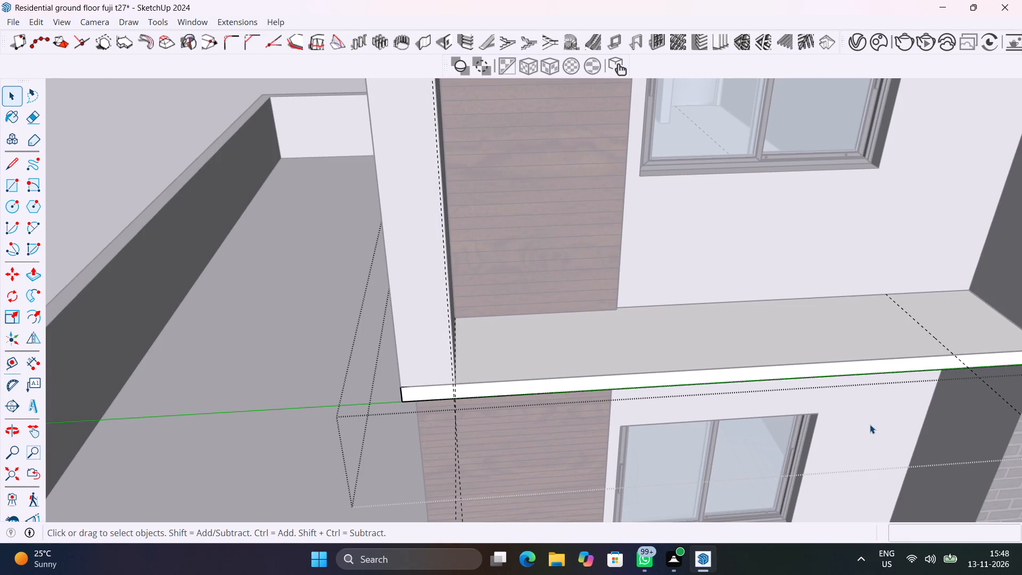
{"action": "key", "text": "ctrl+y"}
{"action": "key", "text": "ctrl+y"}
{"action": "scroll", "coordinate": [854, 420], "scroll_direction": "down", "scroll_amount": 7}
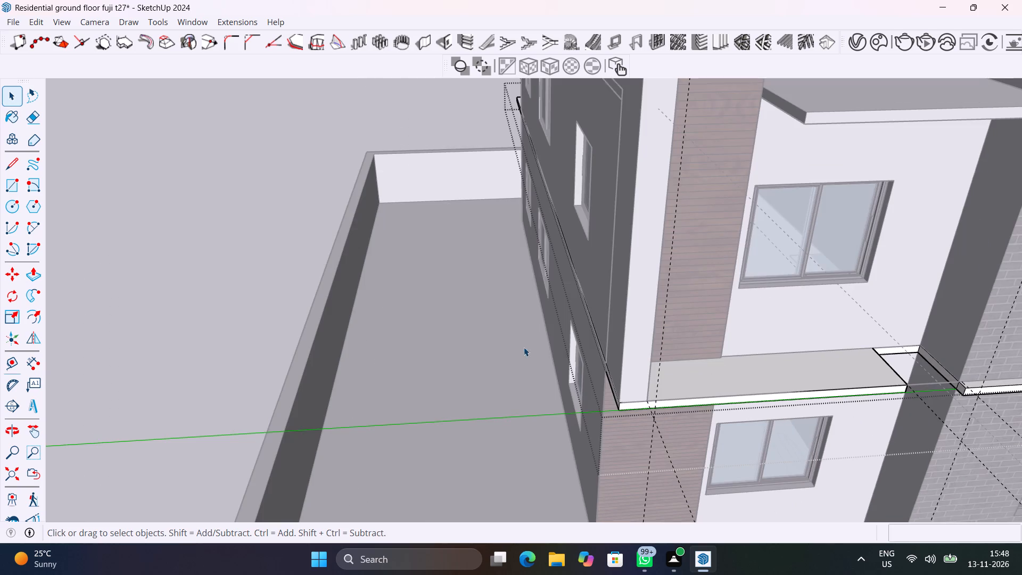
{"action": "left_click", "coordinate": [248, 235]}
Delete the loose line running along the slab's front edge and across the opening to the brick wall.
{"action": "middle_click_drag", "start_coordinate": [644, 402], "coordinate": [306, 311], "text": "shift"}
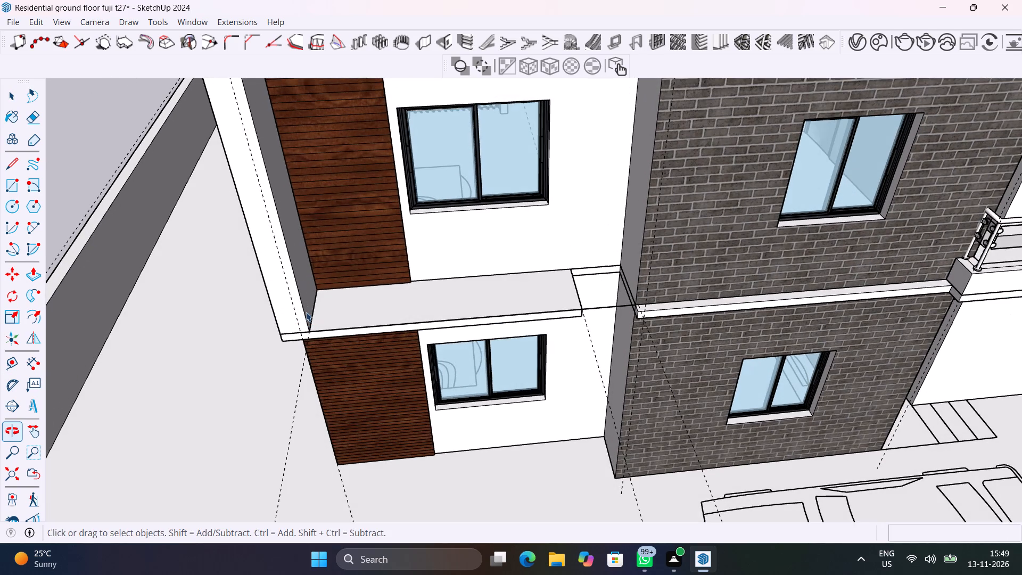
{"action": "scroll", "coordinate": [629, 305], "scroll_direction": "up", "scroll_amount": 11}
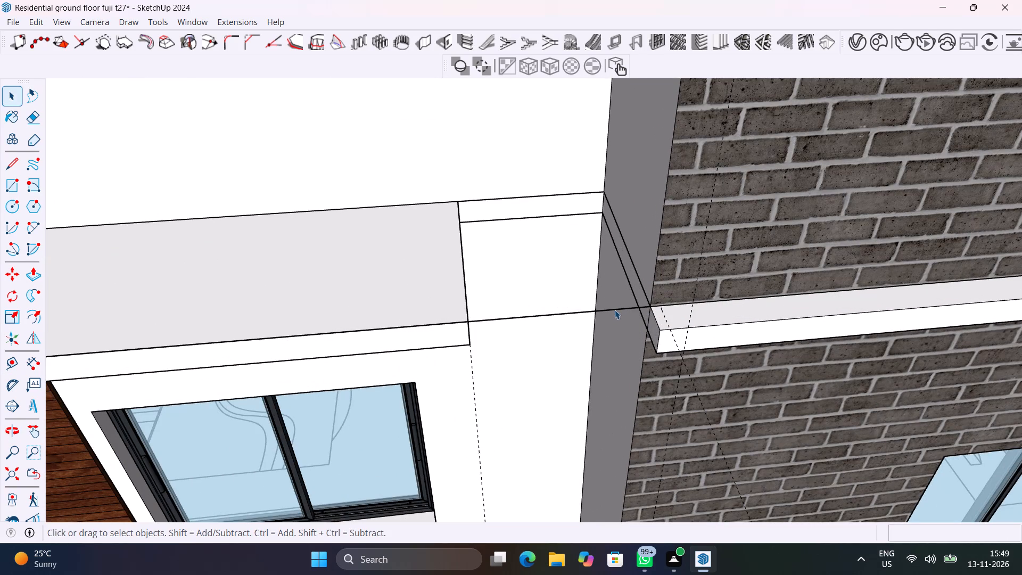
{"action": "left_click", "coordinate": [615, 310]}
{"action": "double_click", "coordinate": [615, 310]}
{"action": "left_click", "coordinate": [615, 310]}
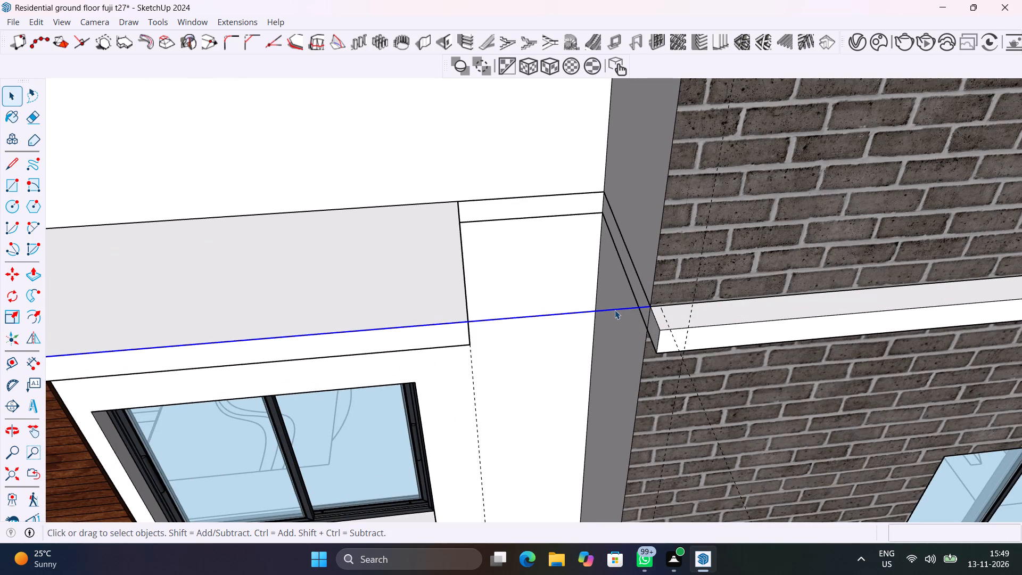
{"action": "triple_click", "coordinate": [615, 310]}
{"action": "left_click", "coordinate": [615, 310]}
{"action": "left_click", "coordinate": [561, 313]}
{"action": "key", "text": "Delete"}
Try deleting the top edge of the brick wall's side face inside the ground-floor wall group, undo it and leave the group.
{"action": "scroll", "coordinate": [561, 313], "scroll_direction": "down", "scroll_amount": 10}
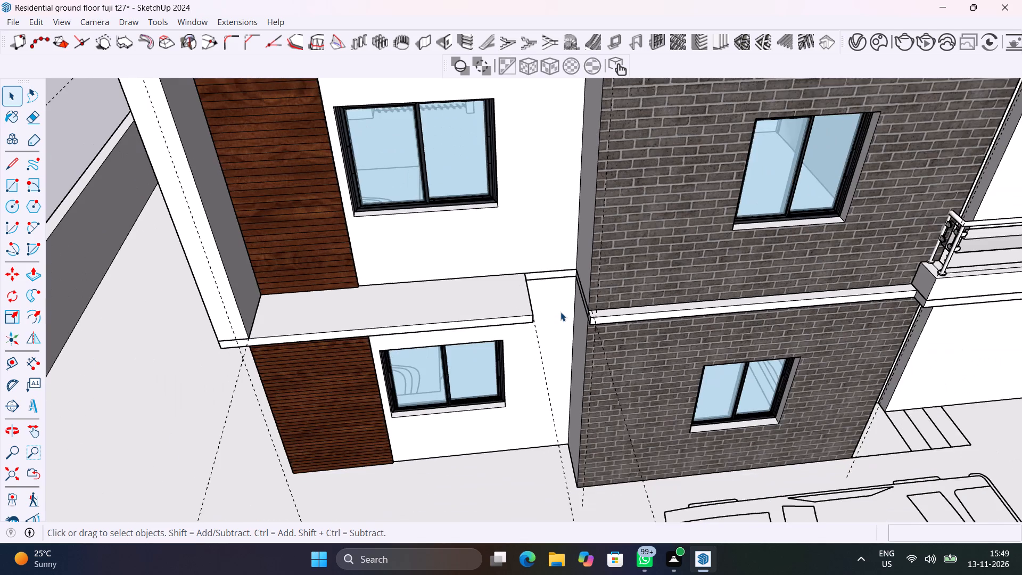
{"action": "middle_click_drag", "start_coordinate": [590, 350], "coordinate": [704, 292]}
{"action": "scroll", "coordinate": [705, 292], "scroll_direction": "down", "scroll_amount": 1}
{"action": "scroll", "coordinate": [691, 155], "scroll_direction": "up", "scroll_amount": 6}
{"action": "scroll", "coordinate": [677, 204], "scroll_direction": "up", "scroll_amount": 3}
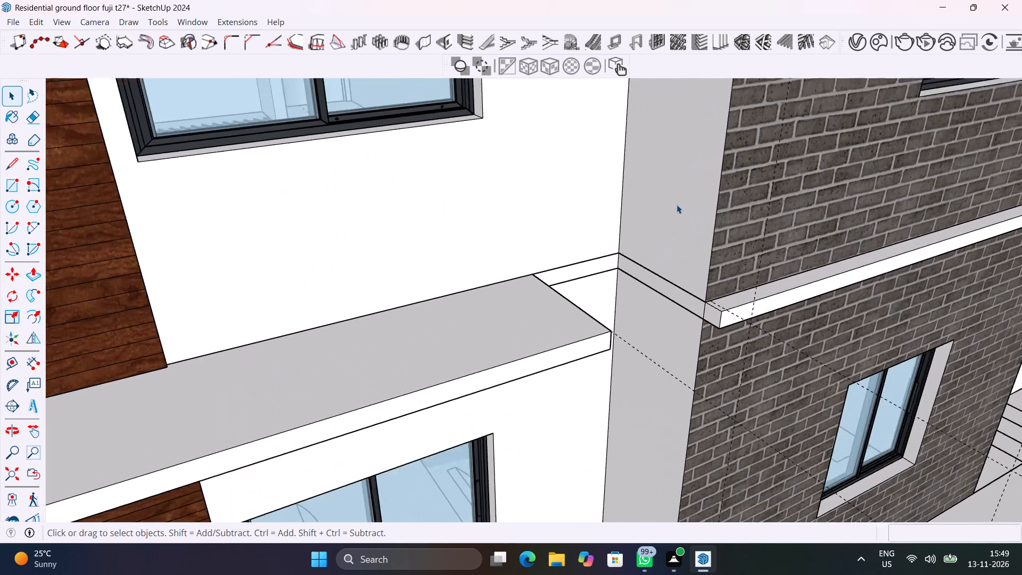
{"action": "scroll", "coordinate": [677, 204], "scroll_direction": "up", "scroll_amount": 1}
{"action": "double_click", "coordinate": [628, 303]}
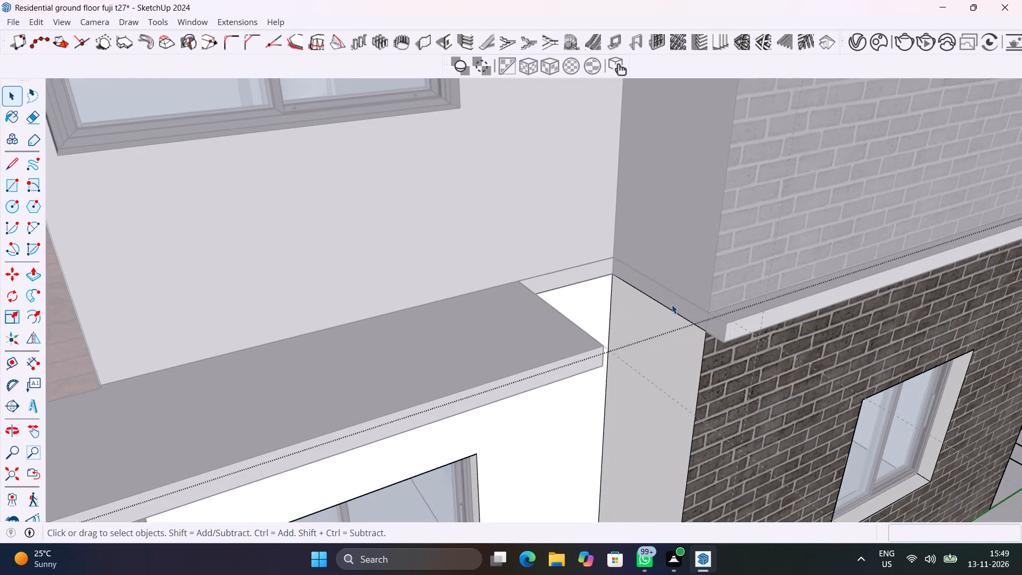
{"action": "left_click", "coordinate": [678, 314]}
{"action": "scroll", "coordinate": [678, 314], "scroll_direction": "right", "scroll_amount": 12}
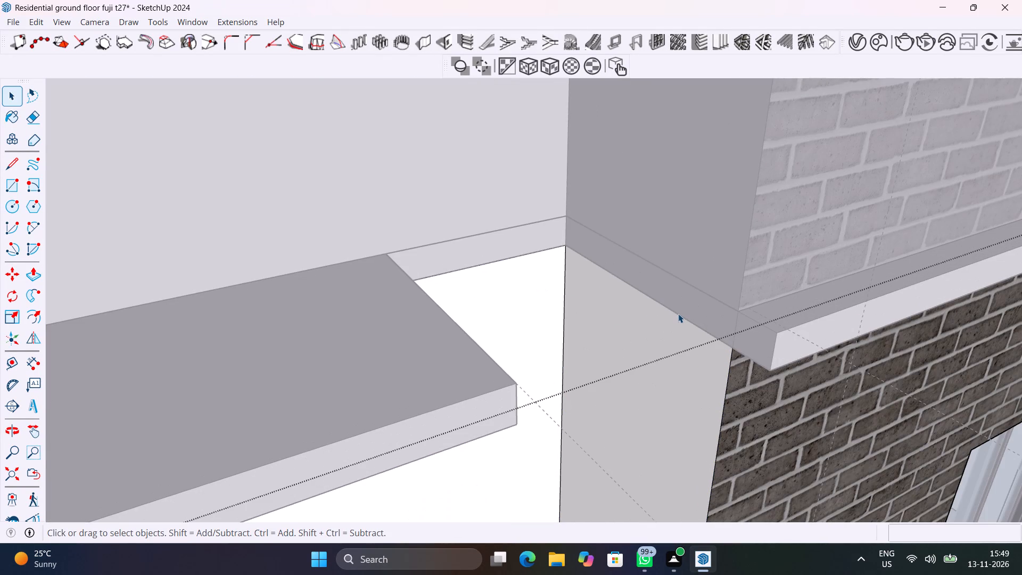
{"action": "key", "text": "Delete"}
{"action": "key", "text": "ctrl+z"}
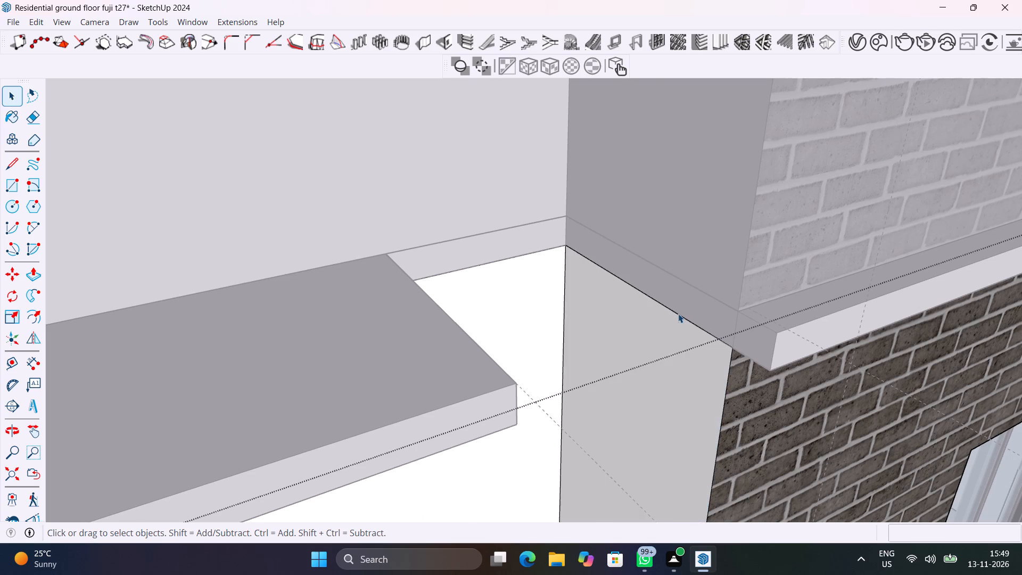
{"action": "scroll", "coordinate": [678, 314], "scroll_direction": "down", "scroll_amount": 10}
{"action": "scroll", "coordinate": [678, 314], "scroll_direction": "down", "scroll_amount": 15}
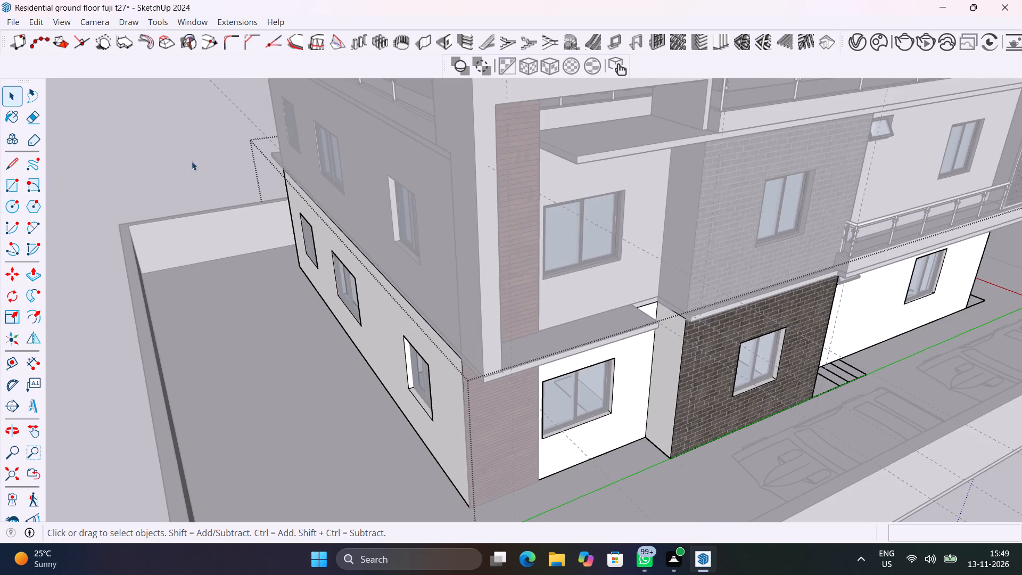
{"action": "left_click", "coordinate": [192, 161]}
Measure the mid-level slab's depth from its front edge to the wall behind it.
{"action": "middle_click_drag", "start_coordinate": [616, 347], "coordinate": [575, 350]}
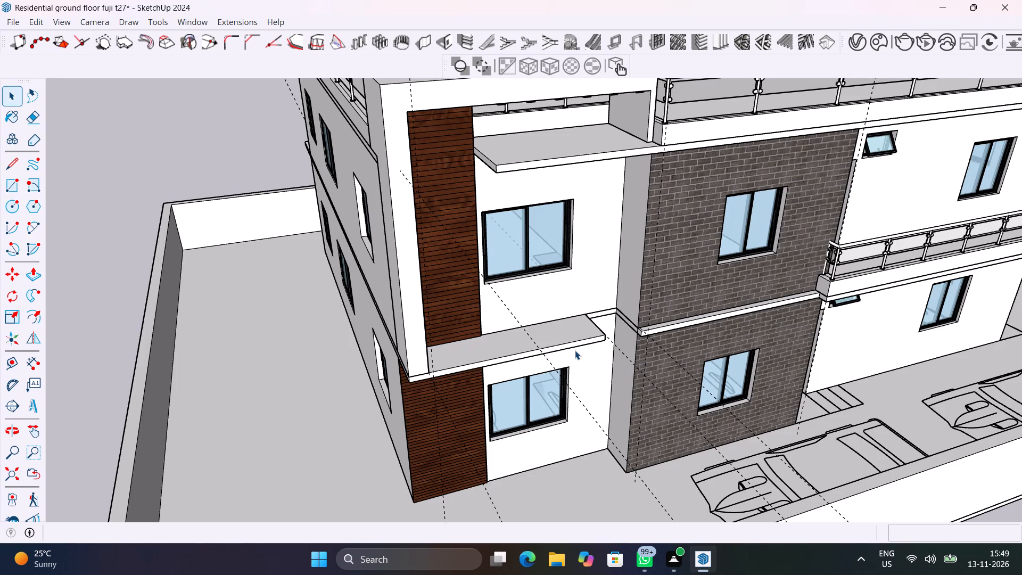
{"action": "scroll", "coordinate": [575, 350], "scroll_direction": "up", "scroll_amount": 10}
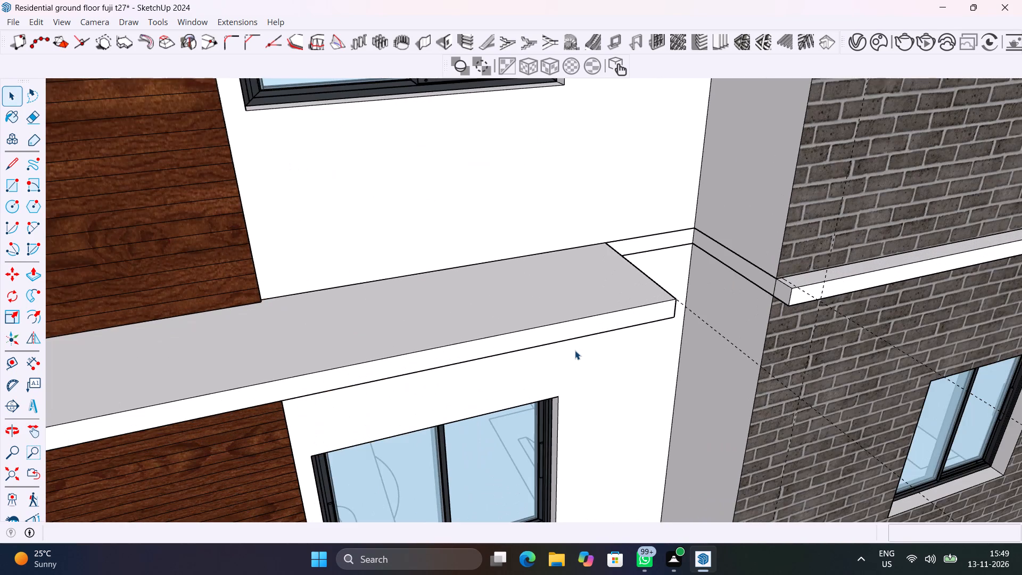
{"action": "key", "text": "t"}
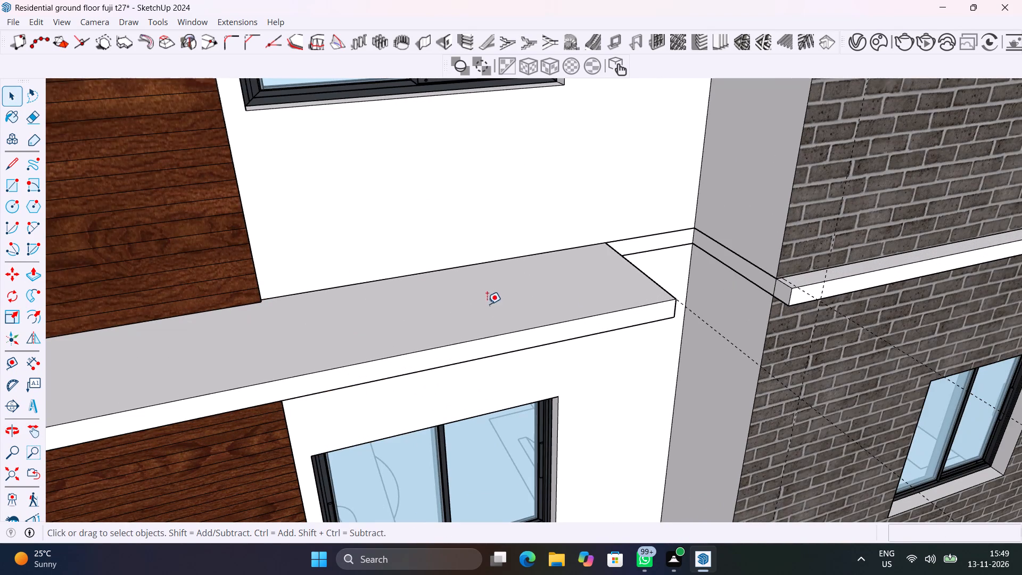
{"action": "left_click", "coordinate": [522, 331]}
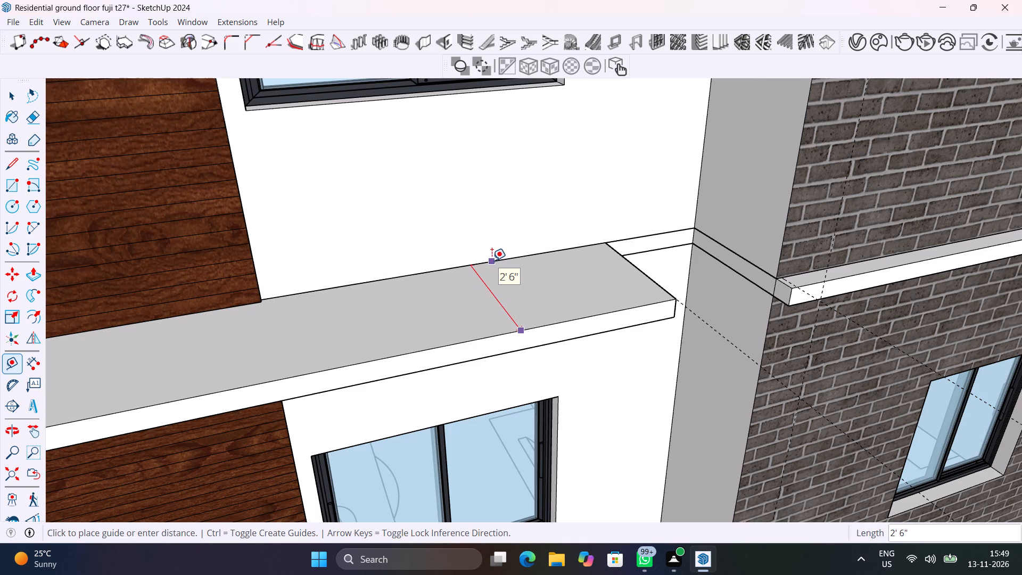
{"action": "key", "text": "Escape"}
{"action": "scroll", "coordinate": [803, 368], "scroll_direction": "down", "scroll_amount": 7}
{"action": "key", "text": "space"}
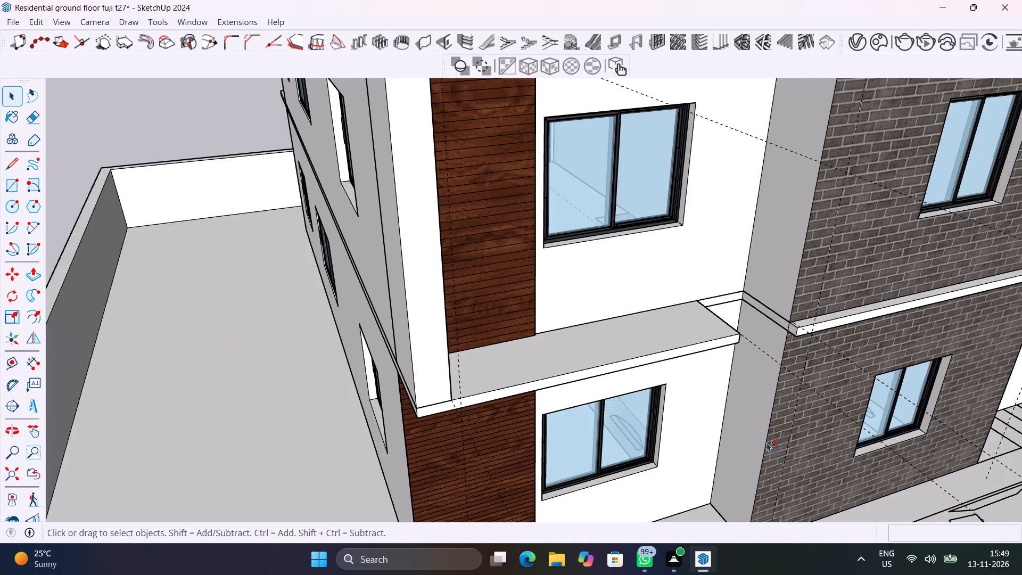
{"action": "middle_click_drag", "start_coordinate": [752, 436], "coordinate": [569, 308], "text": "shift"}
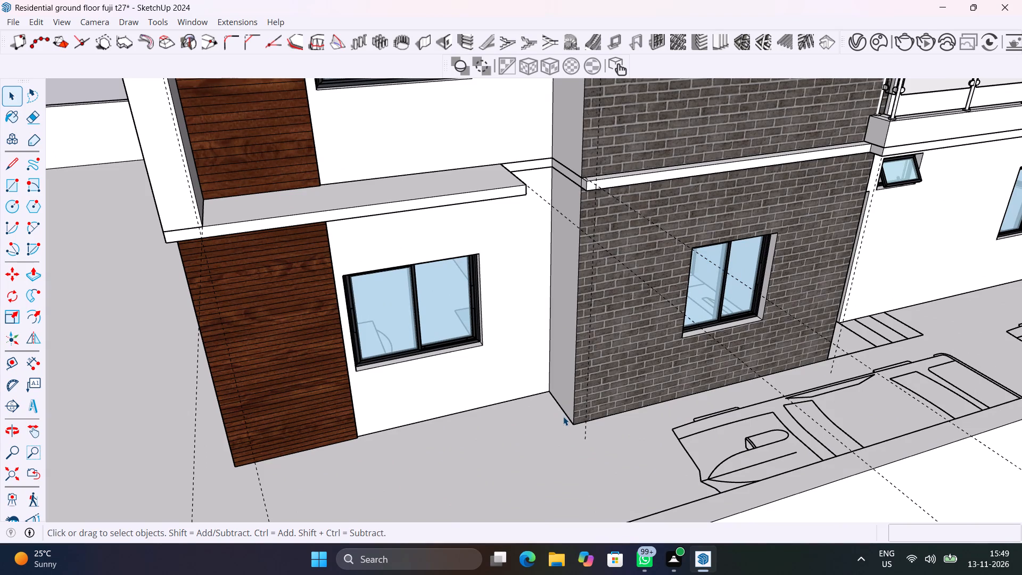
Place a guide on the ground 2' out from the brick wall's side face, in front of the white wall.
{"action": "key", "text": "t"}
{"action": "left_click", "coordinate": [563, 410]}
{"action": "type", "text": "2'"}
{"action": "key", "text": "Return"}
{"action": "key", "text": "period"}
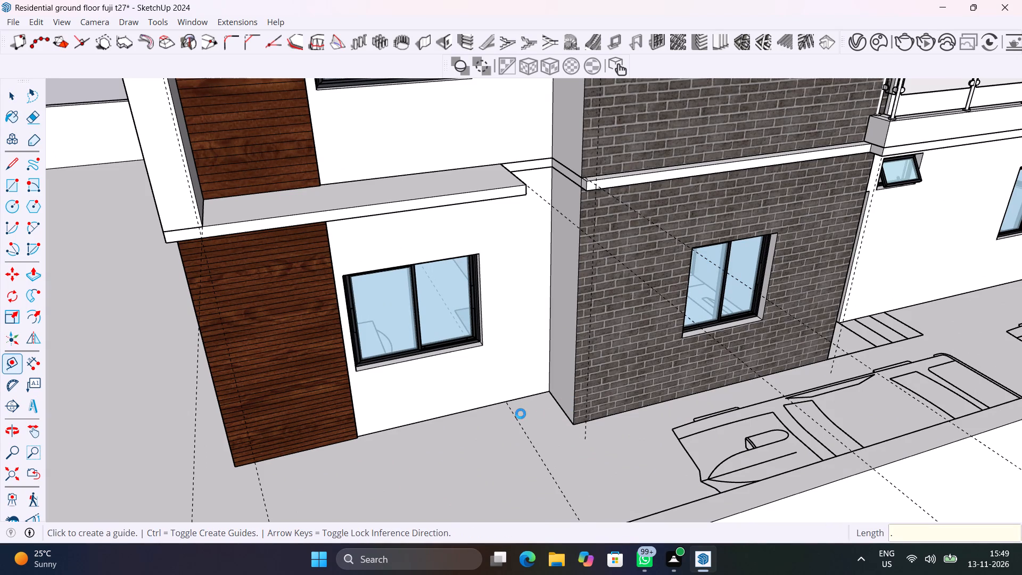
{"action": "key", "text": "Escape"}
Draw a ground rectangle about 2' 6" by 2' from the brick wall's front corner to the guide's wall end, and group it.
{"action": "key", "text": "r"}
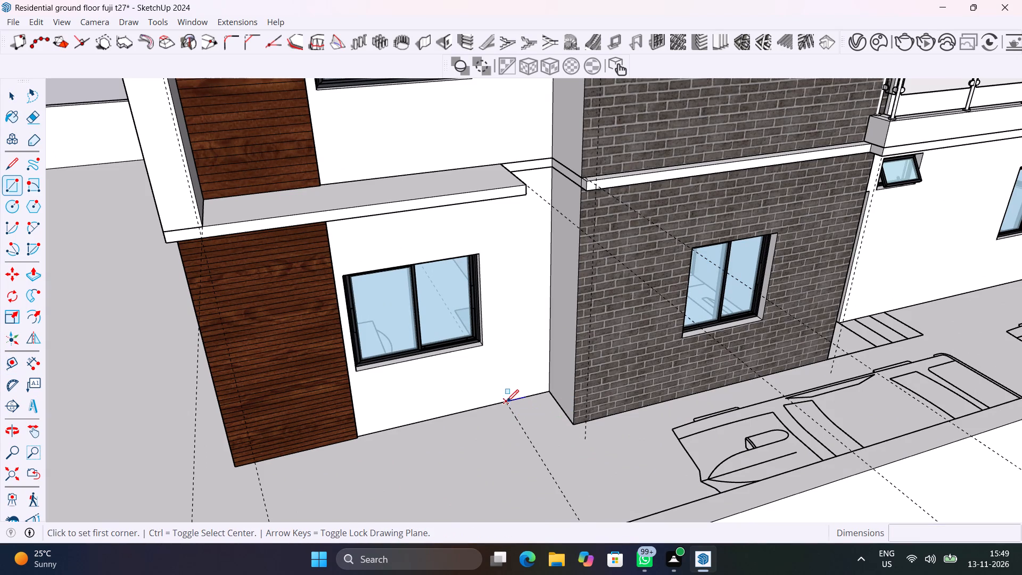
{"action": "left_click", "coordinate": [507, 401]}
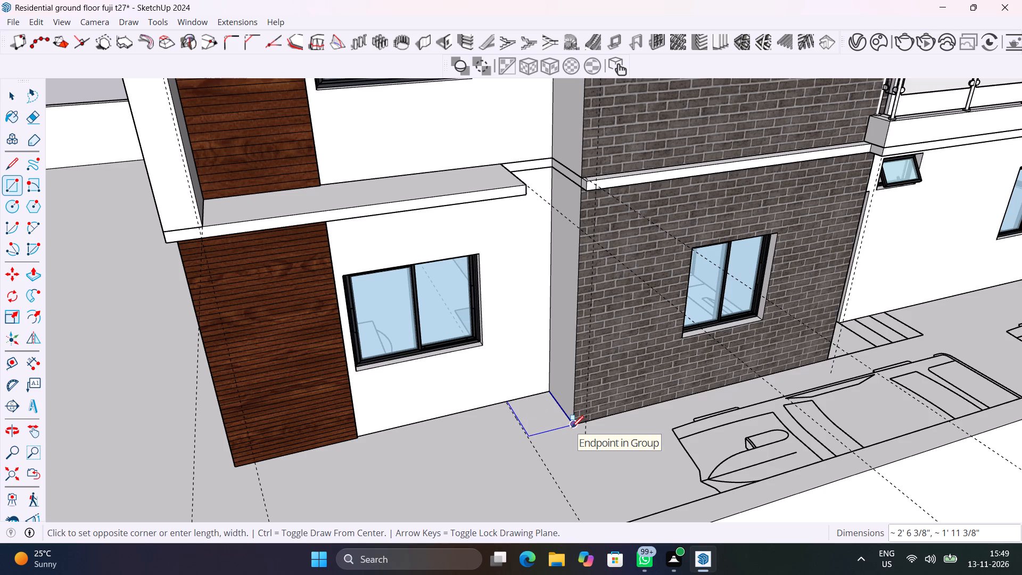
{"action": "key", "text": "Escape"}
{"action": "left_click", "coordinate": [574, 423]}
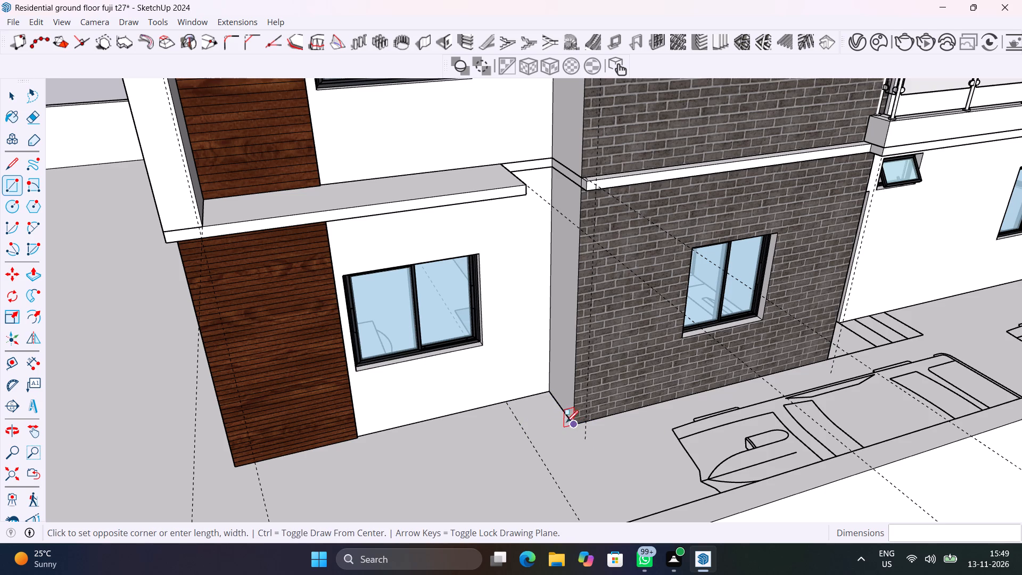
{"action": "left_click", "coordinate": [506, 402]}
{"action": "key", "text": "space"}
{"action": "double_click", "coordinate": [551, 413]}
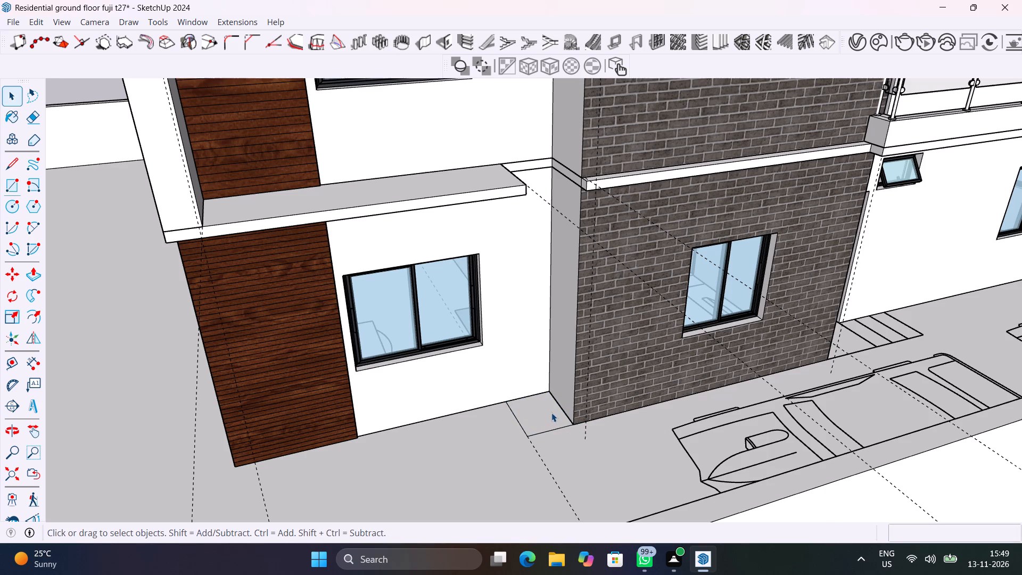
{"action": "right_click", "coordinate": [551, 413]}
{"action": "left_click", "coordinate": [611, 171]}
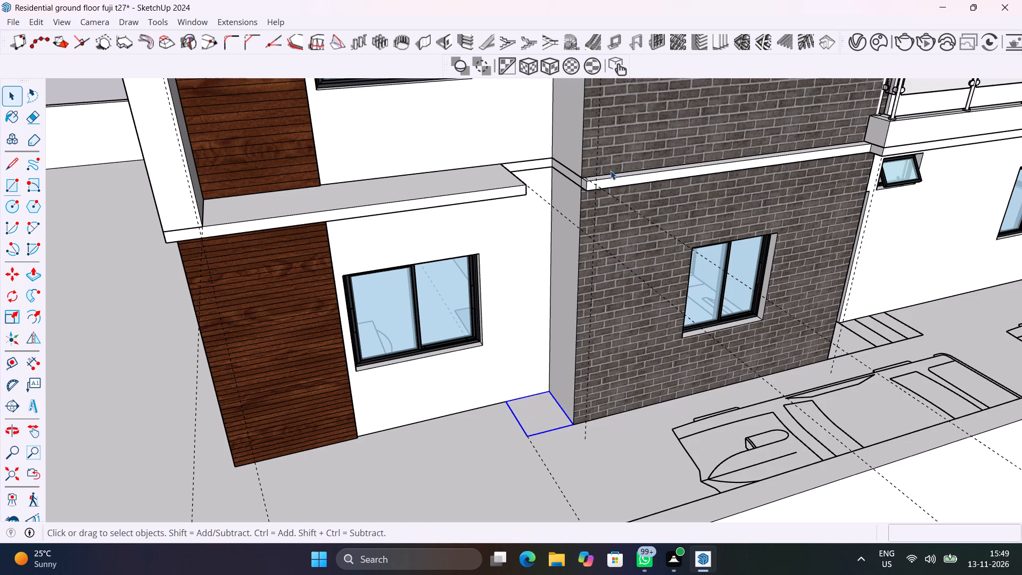
Inside the new group, extrude the rectangle up to the mid-level slab's top corner to form a column.
{"action": "double_click", "coordinate": [548, 410]}
{"action": "left_click", "coordinate": [548, 410]}
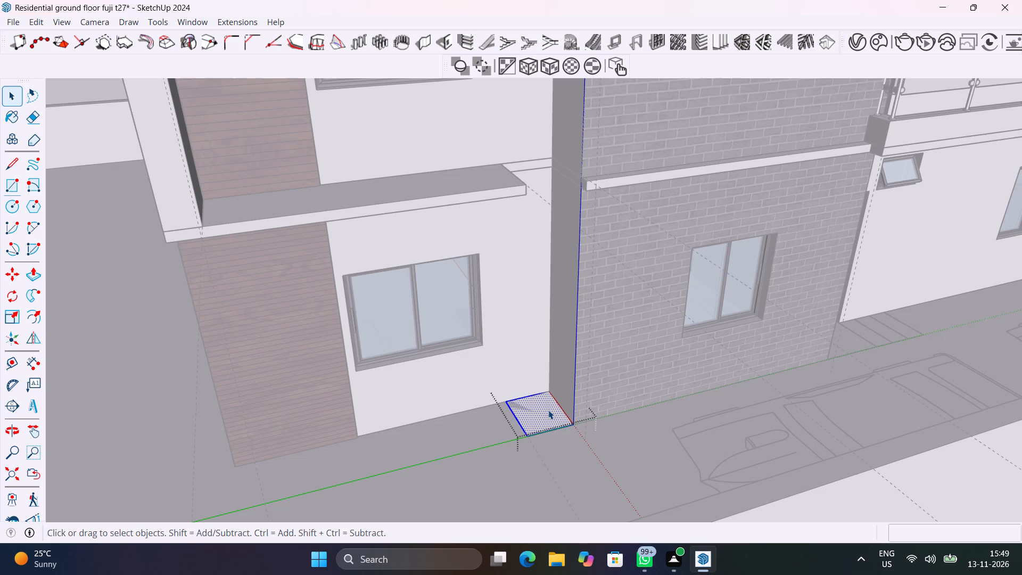
{"action": "key", "text": "p"}
{"action": "left_click", "coordinate": [548, 410]}
{"action": "scroll", "coordinate": [537, 277], "scroll_direction": "down", "scroll_amount": 5}
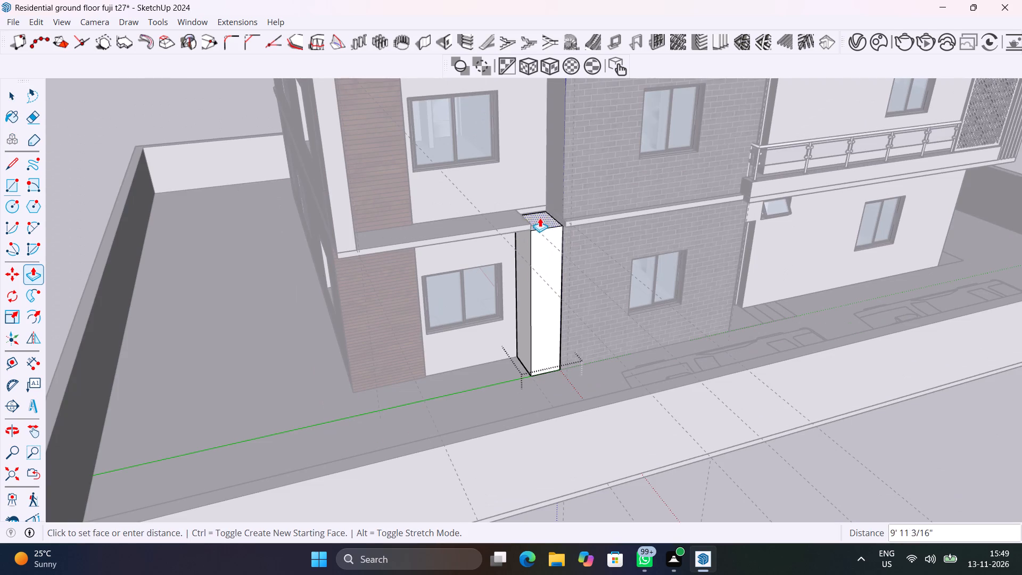
{"action": "scroll", "coordinate": [534, 212], "scroll_direction": "up", "scroll_amount": 13}
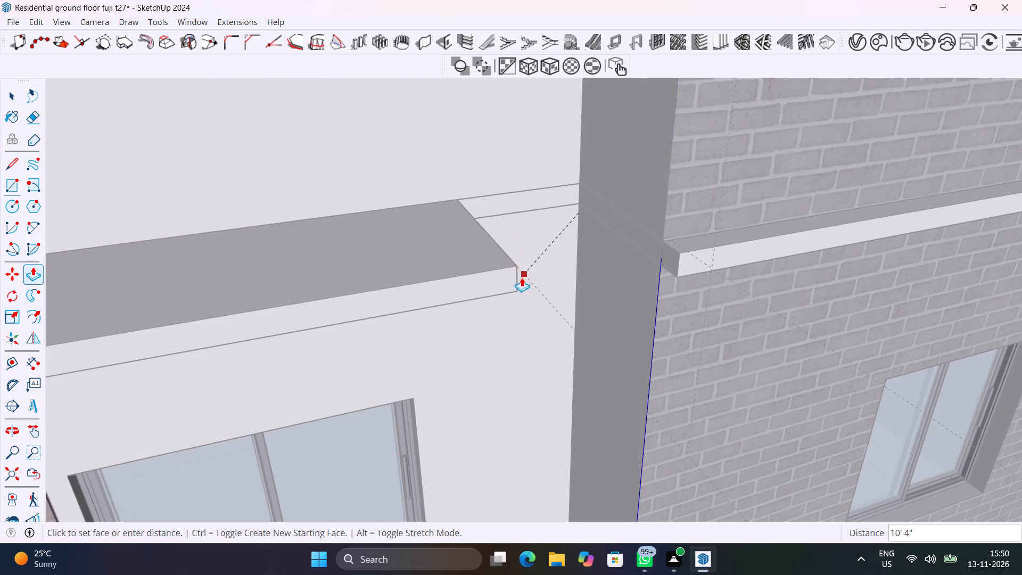
{"action": "scroll", "coordinate": [510, 254], "scroll_direction": "down", "scroll_amount": 8}
{"action": "left_click", "coordinate": [510, 254]}
{"action": "key", "text": "space"}
Raise the column's top face a further 2' above the slab.
{"action": "left_click", "coordinate": [539, 233]}
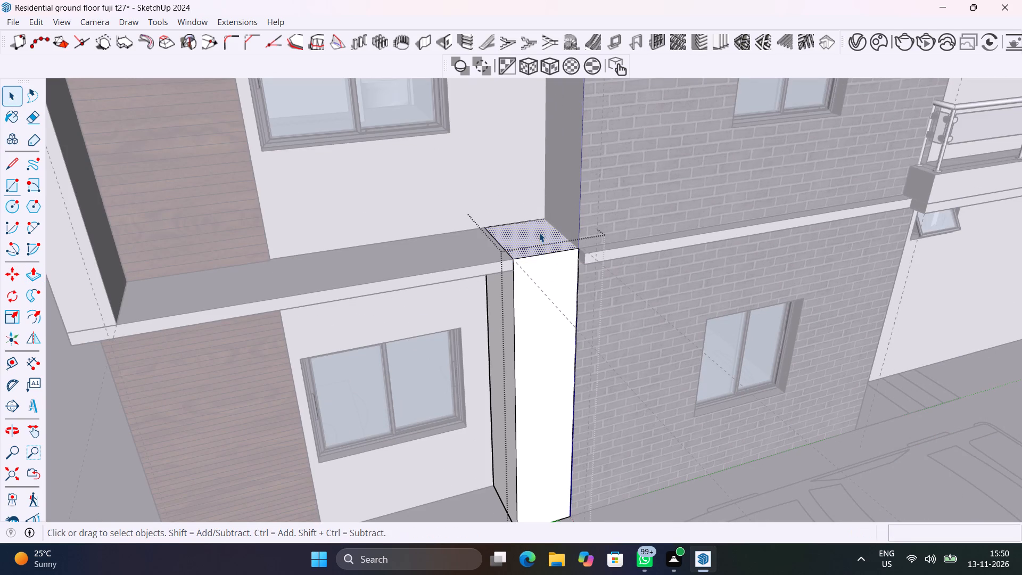
{"action": "key", "text": "p"}
{"action": "left_click", "coordinate": [539, 233]}
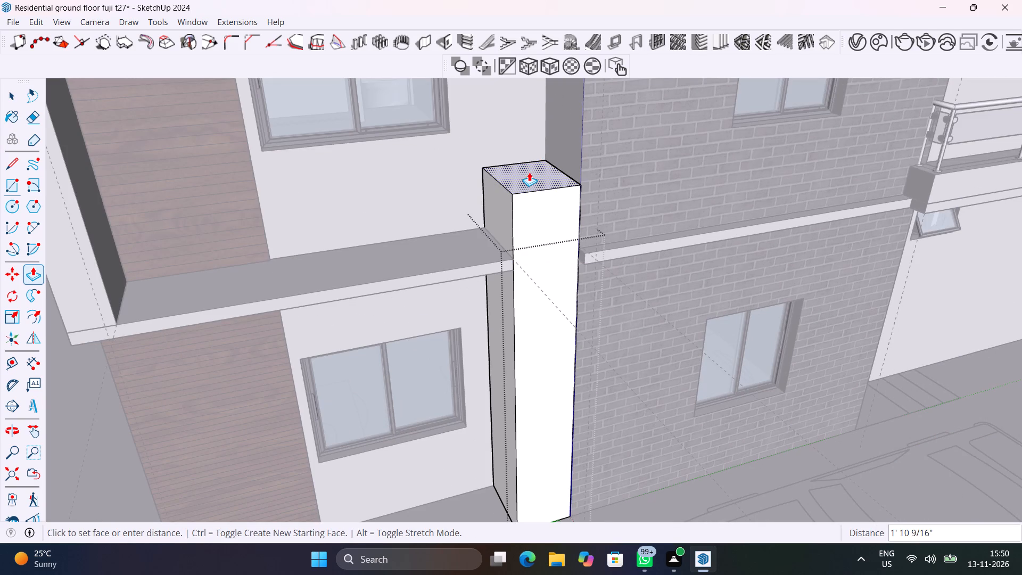
{"action": "type", "text": "2'"}
{"action": "key", "text": "Return"}
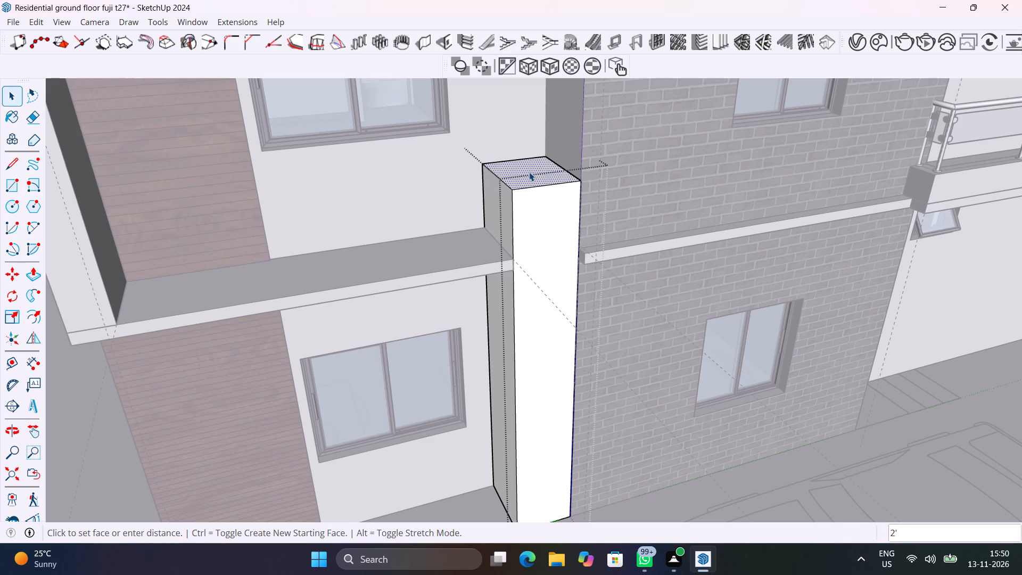
Copy the top edge of the column's side face 2' down to the slab top, dividing that face.
{"action": "middle_click_drag", "start_coordinate": [220, 317], "coordinate": [249, 370], "text": "shift"}
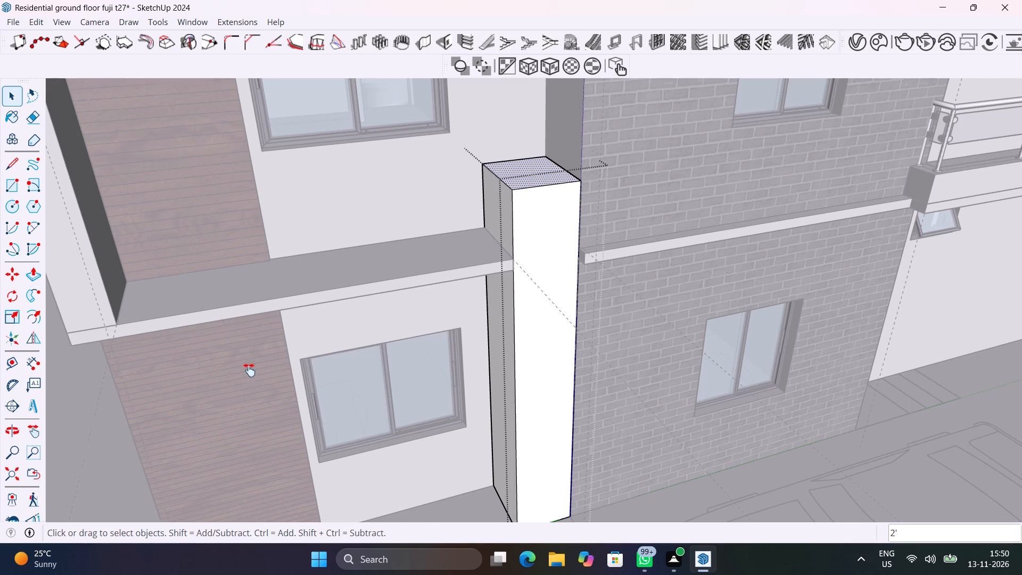
{"action": "middle_click_drag", "start_coordinate": [249, 370], "coordinate": [402, 377], "text": "shift"}
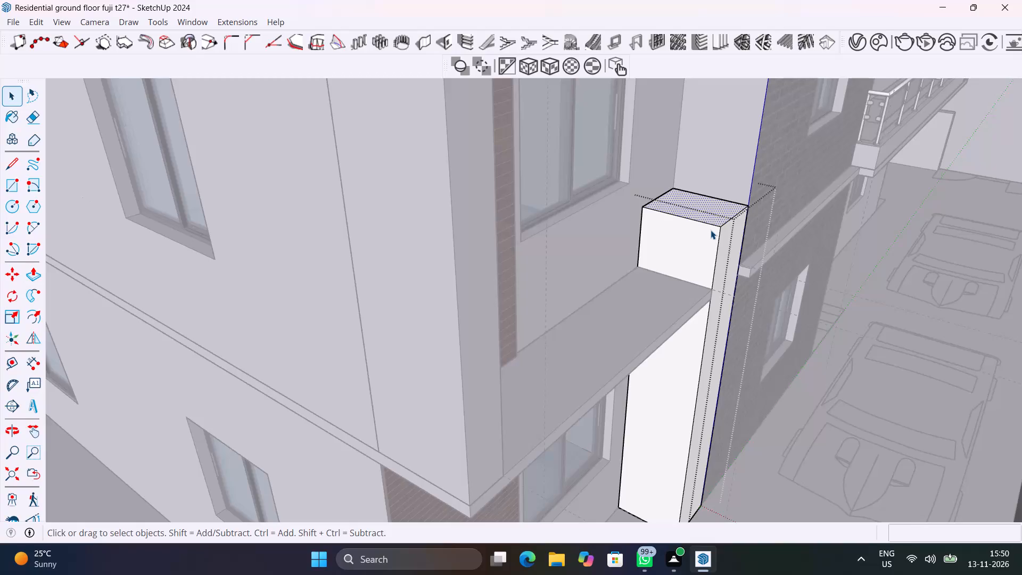
{"action": "left_click", "coordinate": [714, 226]}
{"action": "key", "text": "m"}
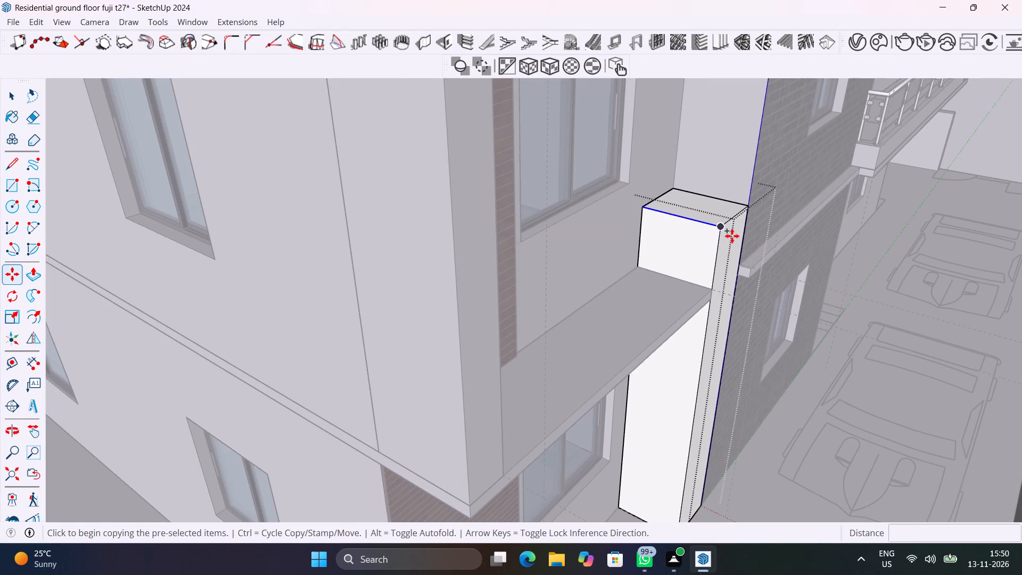
{"action": "left_click", "coordinate": [721, 227]}
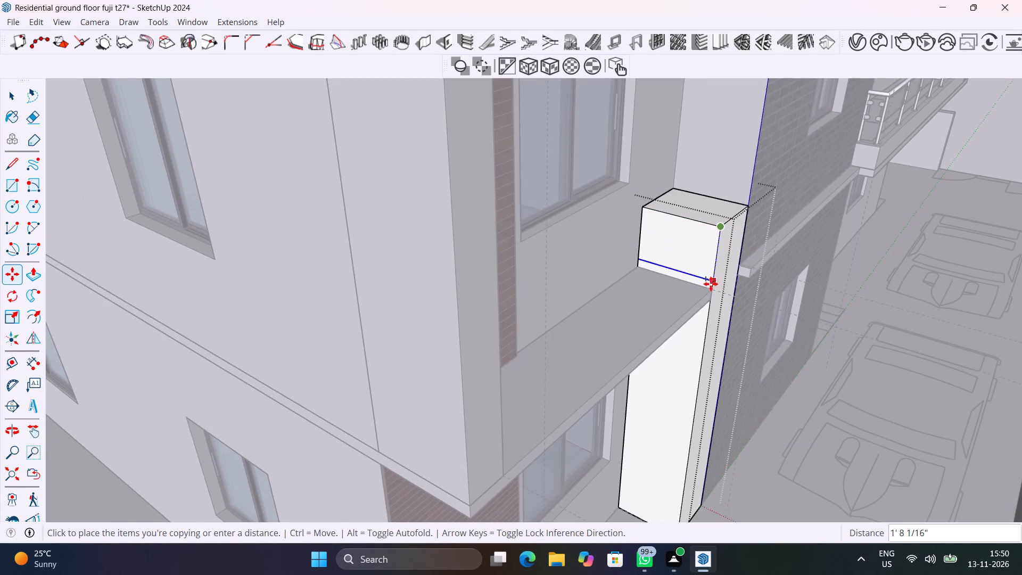
{"action": "left_click", "coordinate": [712, 288]}
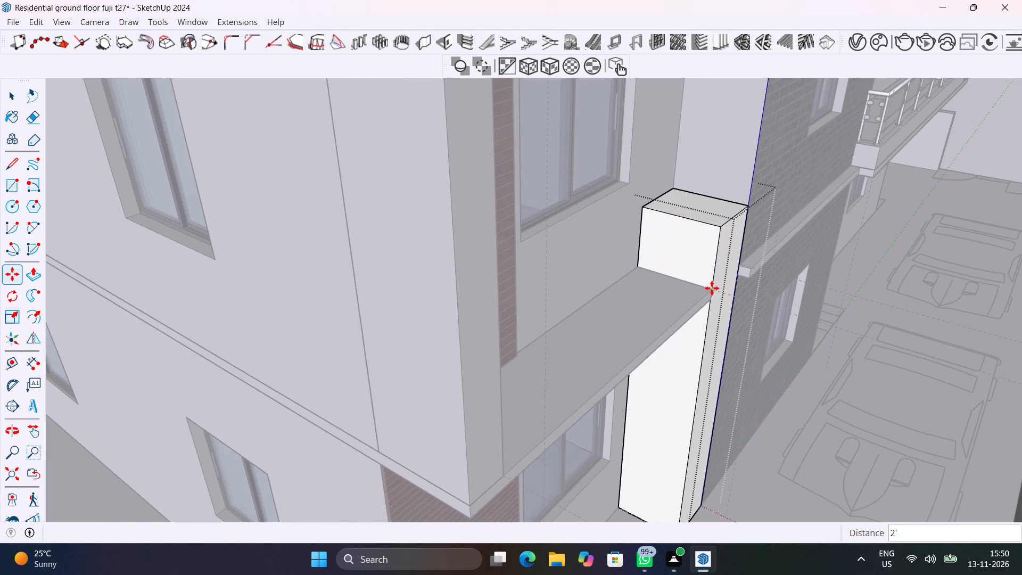
Extrude the upper part of the column's side face along the slab to the frame beside the wood cladding, and leave the group.
{"action": "key", "text": "space"}
{"action": "left_click", "coordinate": [699, 260]}
{"action": "key", "text": "p"}
{"action": "left_click", "coordinate": [699, 260]}
{"action": "scroll", "coordinate": [655, 294], "scroll_direction": "down", "scroll_amount": 12}
{"action": "middle_click_drag", "start_coordinate": [624, 330], "coordinate": [455, 345]}
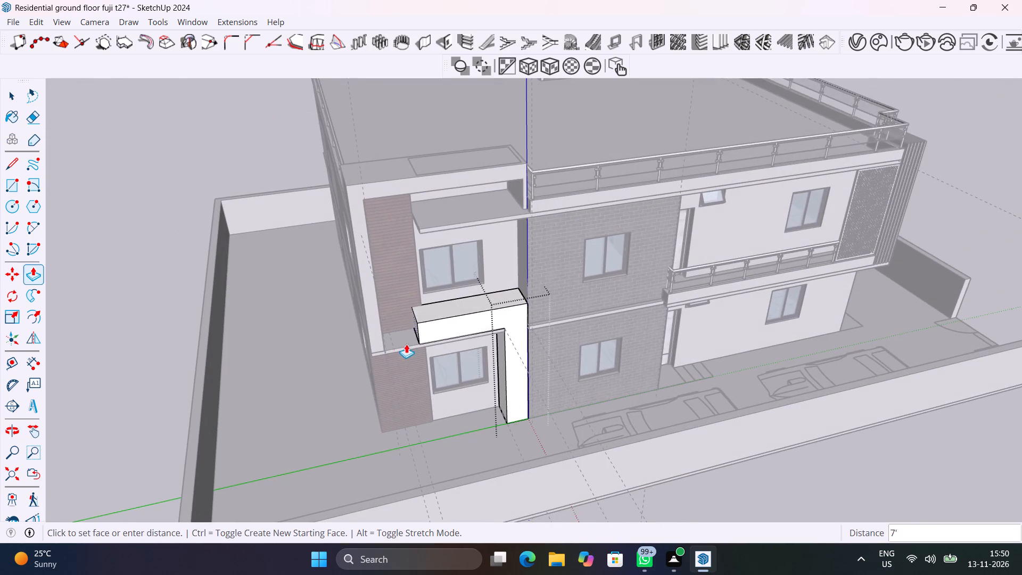
{"action": "scroll", "coordinate": [386, 336], "scroll_direction": "up", "scroll_amount": 12}
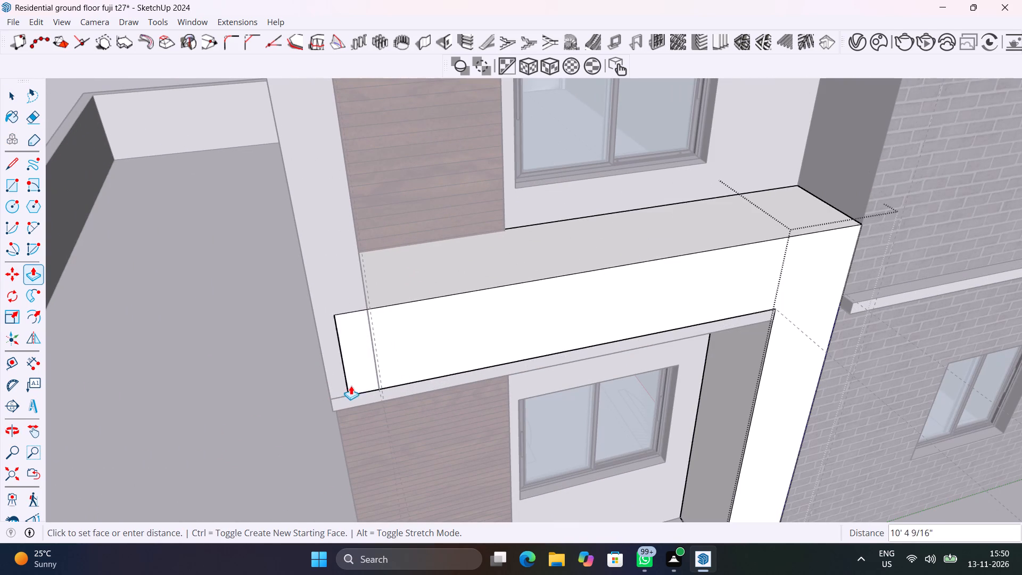
{"action": "left_click", "coordinate": [379, 380]}
{"action": "scroll", "coordinate": [424, 384], "scroll_direction": "down", "scroll_amount": 8}
{"action": "key", "text": "space"}
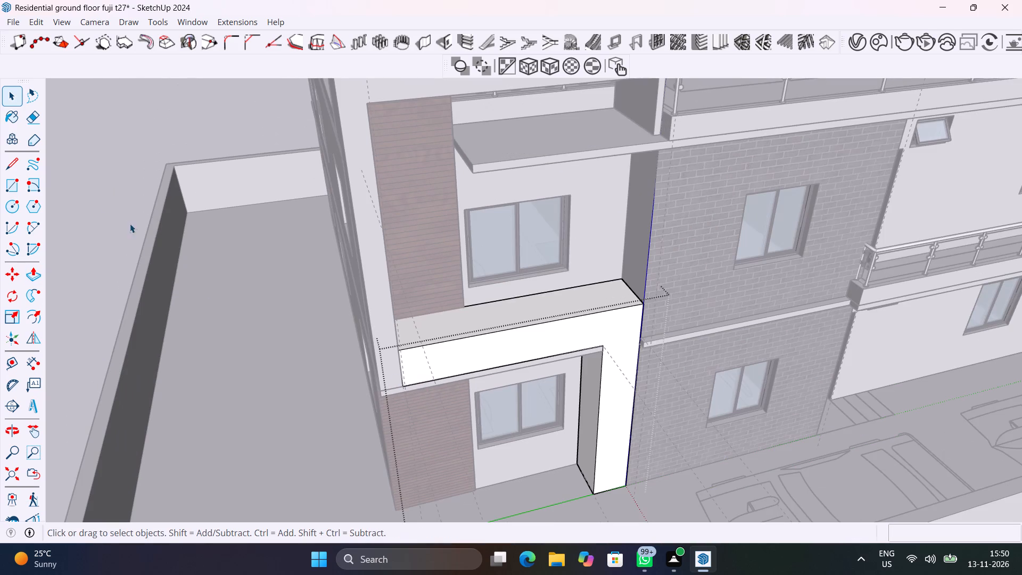
{"action": "left_click", "coordinate": [103, 201]}
Save the model with the new column and beam in place.
{"action": "middle_click_drag", "start_coordinate": [526, 359], "coordinate": [582, 228]}
{"action": "scroll", "coordinate": [582, 228], "scroll_direction": "down", "scroll_amount": 6}
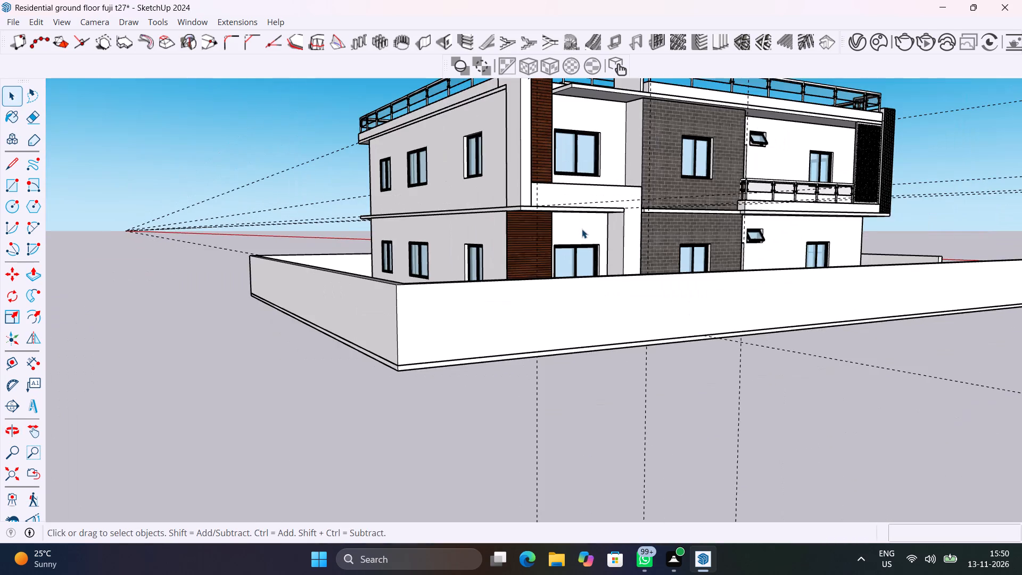
{"action": "middle_click_drag", "start_coordinate": [712, 362], "coordinate": [619, 442]}
{"action": "key", "text": "ctrl+s"}
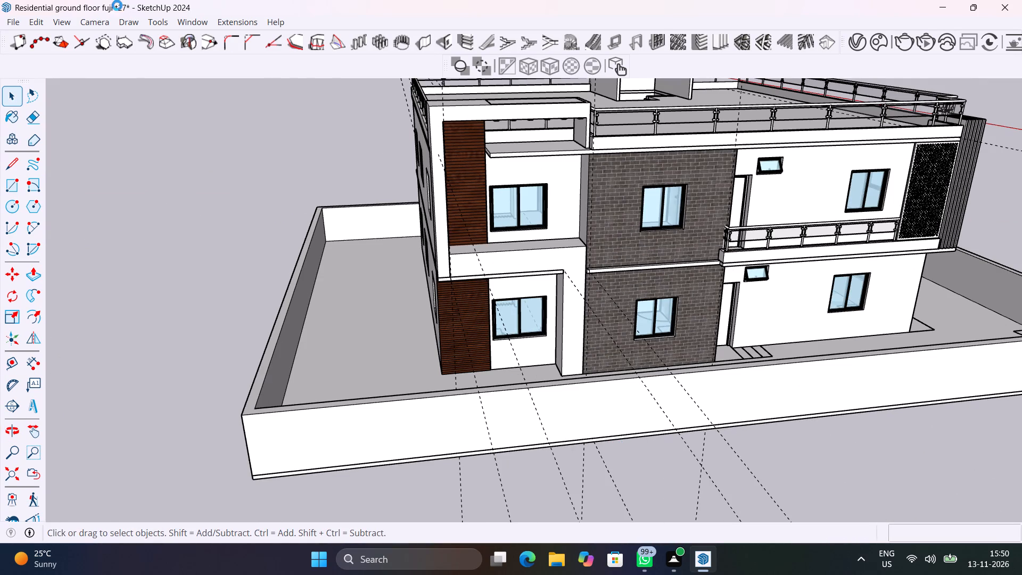
Delete all guides from the model.
{"action": "left_click", "coordinate": [38, 24]}
{"action": "left_click", "coordinate": [110, 158]}
Search the downloaded Chaos Cosmos assets for "blue" and look through the materials.
{"action": "middle_click_drag", "start_coordinate": [618, 290], "coordinate": [610, 256]}
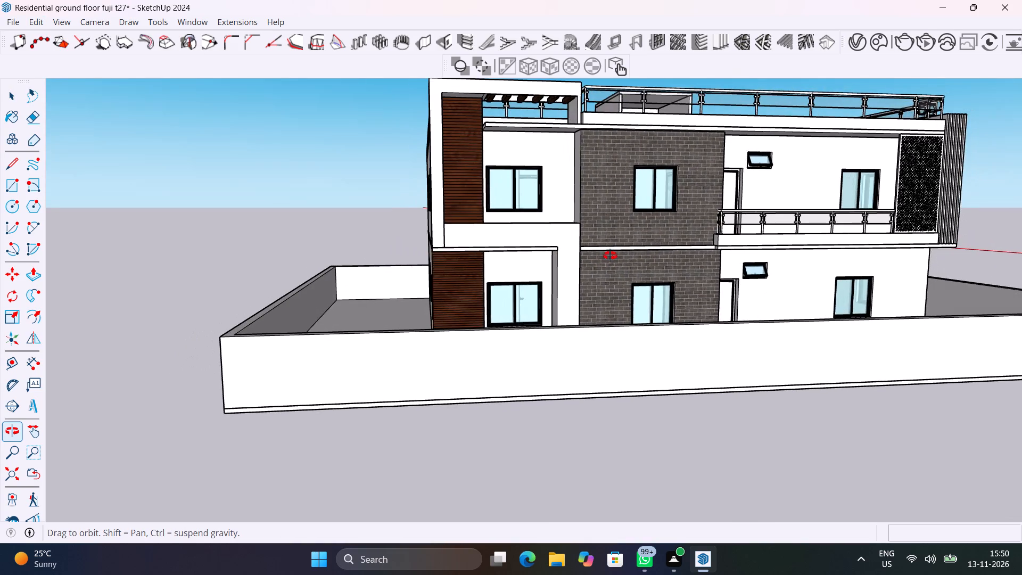
{"action": "middle_click_drag", "start_coordinate": [610, 256], "coordinate": [540, 274]}
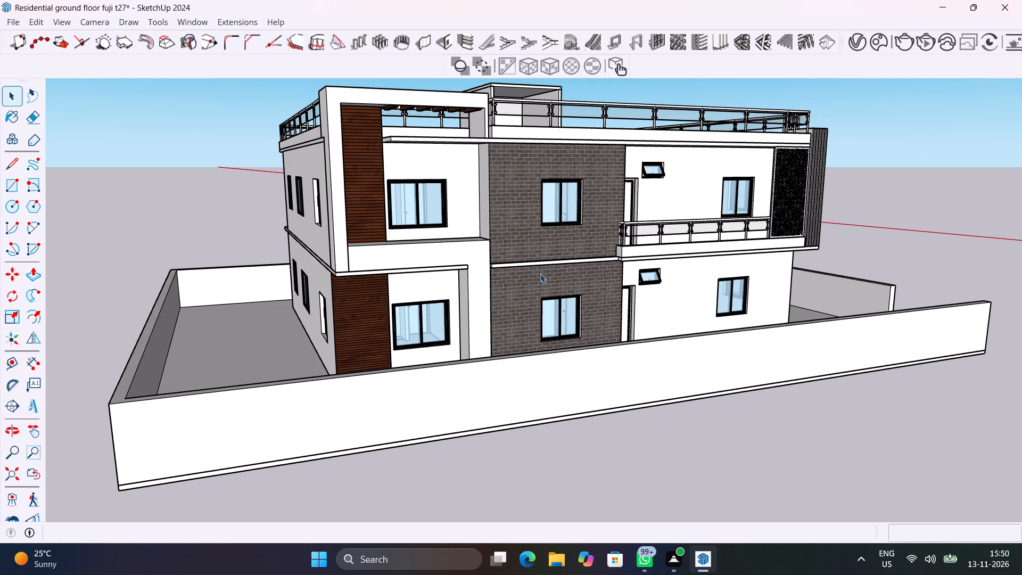
{"action": "left_click", "coordinate": [878, 35]}
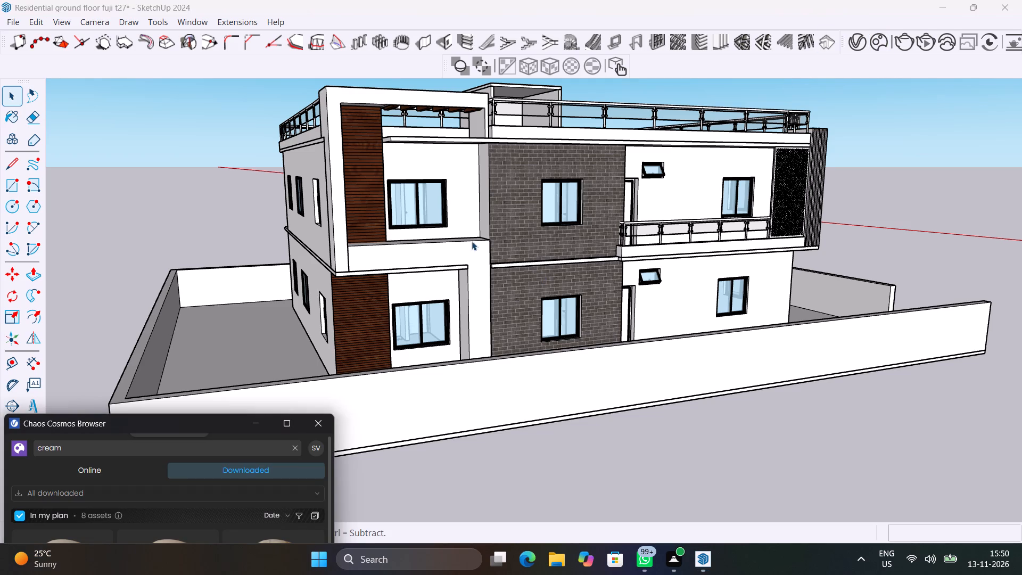
{"action": "left_click_drag", "start_coordinate": [237, 418], "coordinate": [312, 103]}
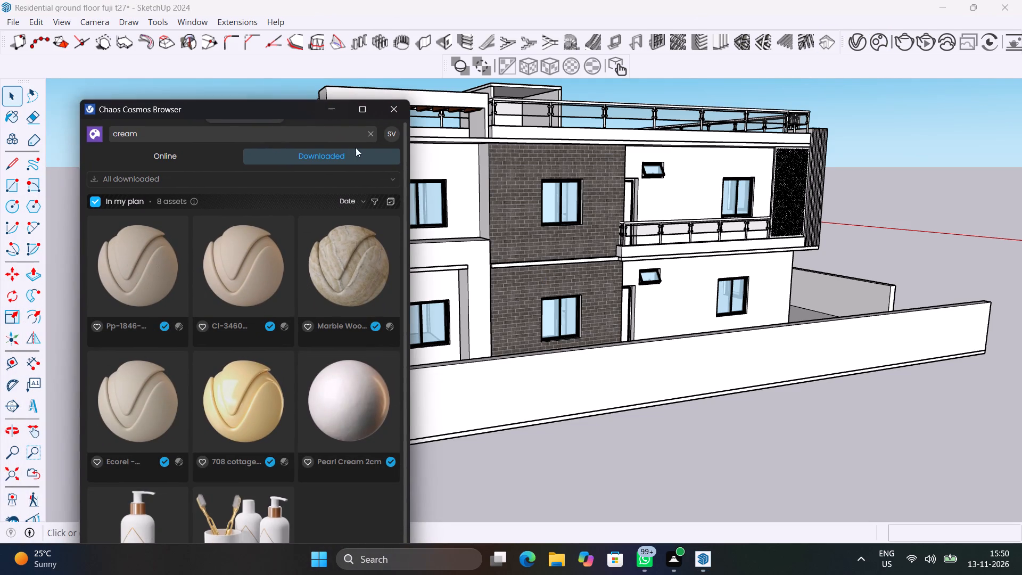
{"action": "left_click", "coordinate": [367, 134]}
{"action": "type", "text": "BLUW"}
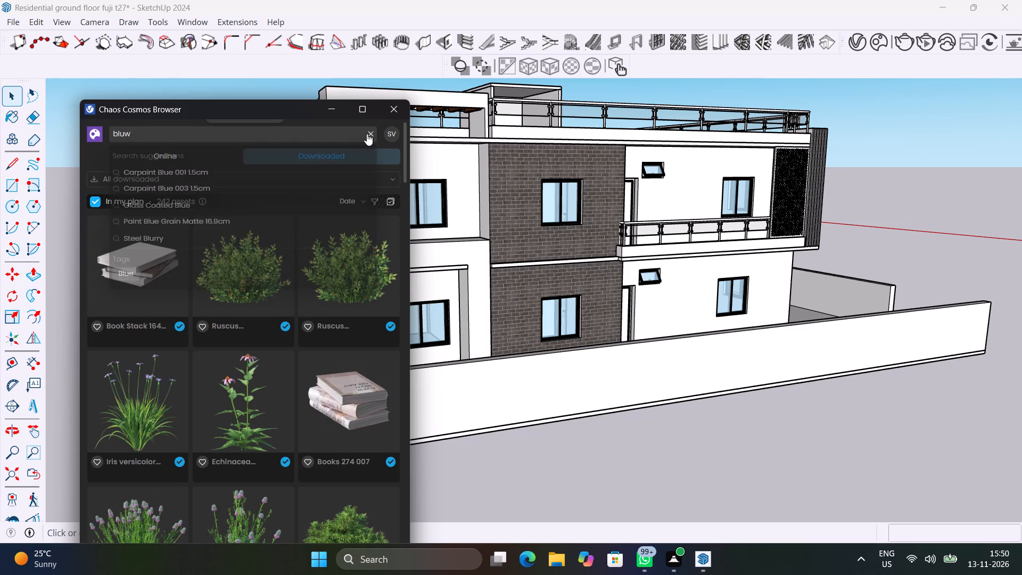
{"action": "key", "text": "BackSpace"}
{"action": "key", "text": "e"}
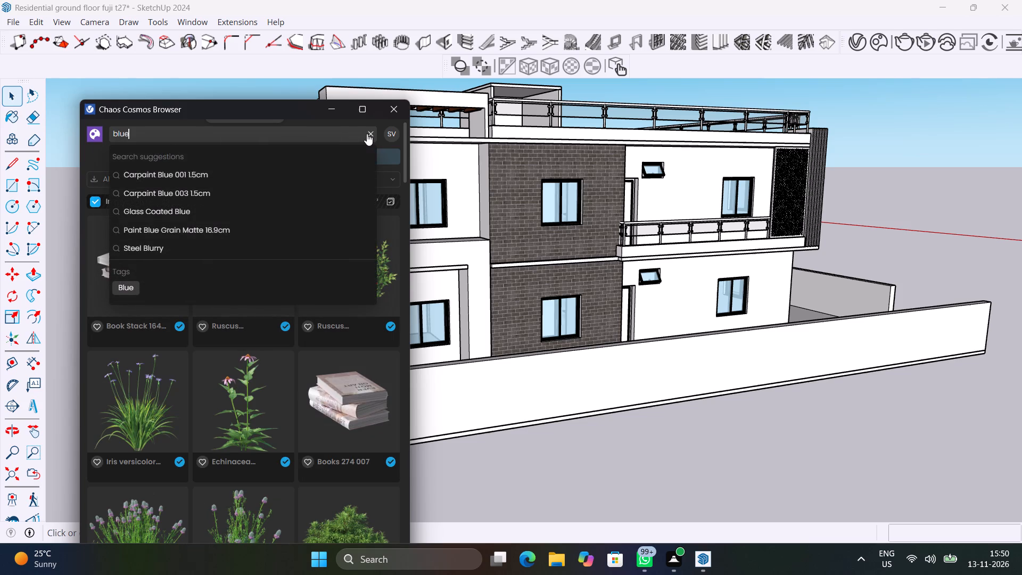
{"action": "key", "text": "Return"}
{"action": "scroll", "coordinate": [304, 326], "scroll_direction": "down", "scroll_amount": 2}
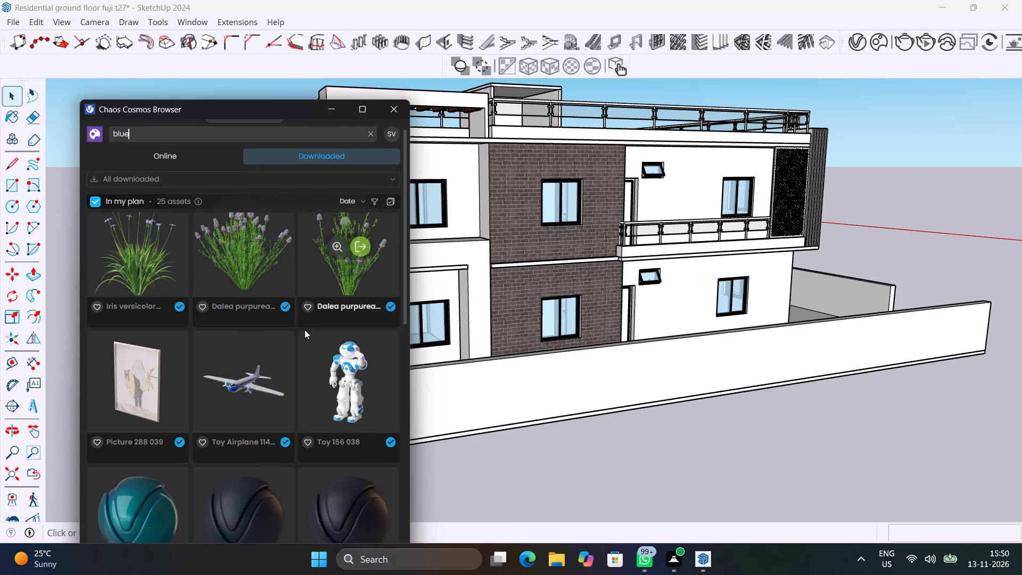
{"action": "scroll", "coordinate": [304, 330], "scroll_direction": "down", "scroll_amount": 2}
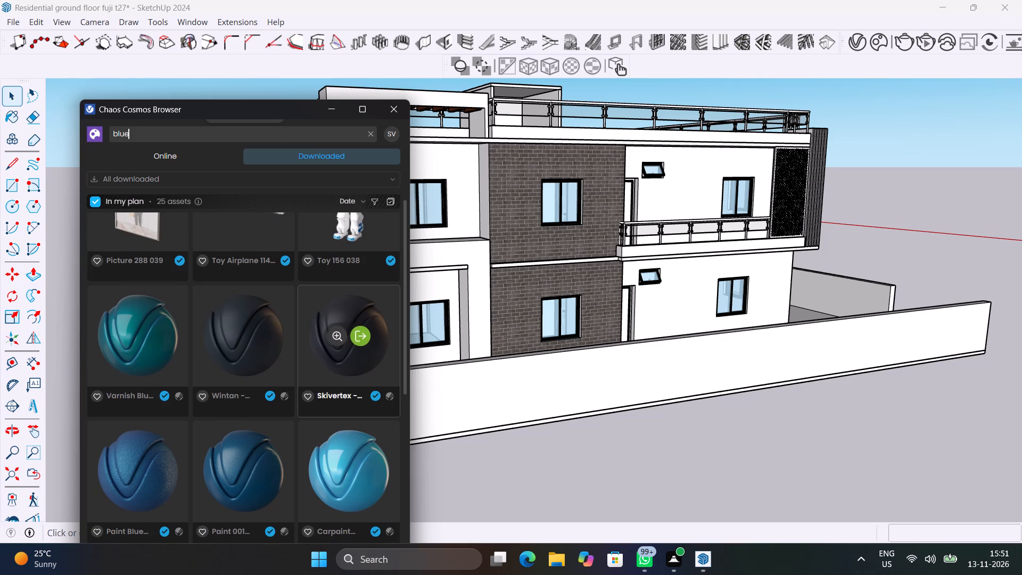
{"action": "scroll", "coordinate": [304, 330], "scroll_direction": "down", "scroll_amount": 5}
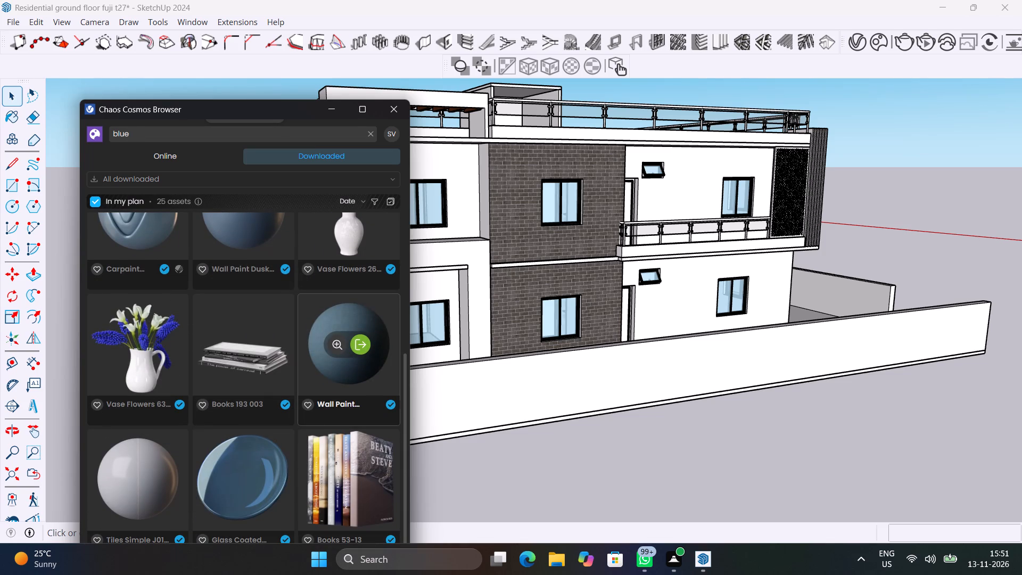
Clear the "blue" search and search the online Chaos Cosmos assets for "ink gry".
{"action": "left_click", "coordinate": [241, 126]}
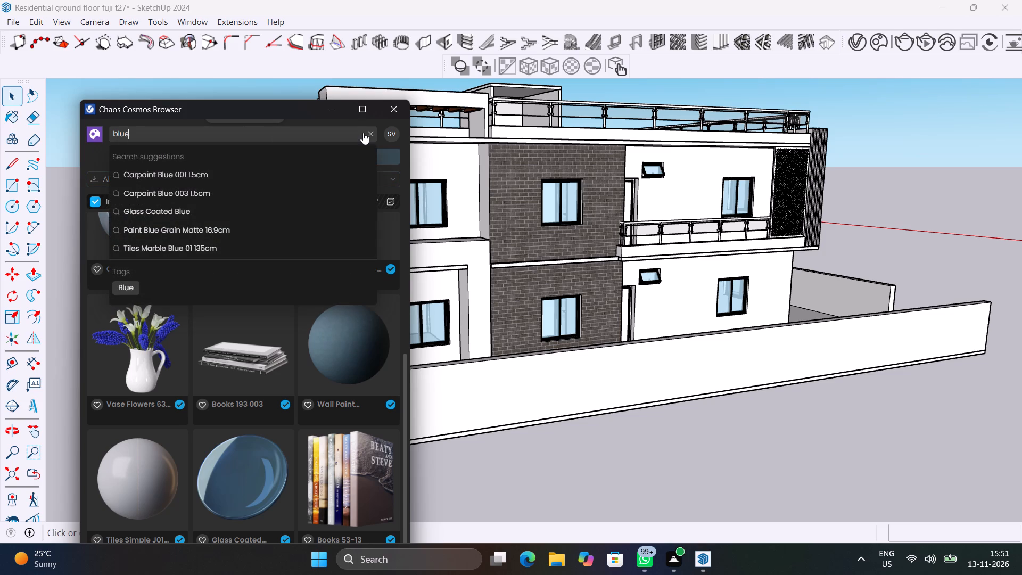
{"action": "left_click", "coordinate": [372, 136]}
{"action": "left_click", "coordinate": [182, 157]}
{"action": "left_click", "coordinate": [216, 136]}
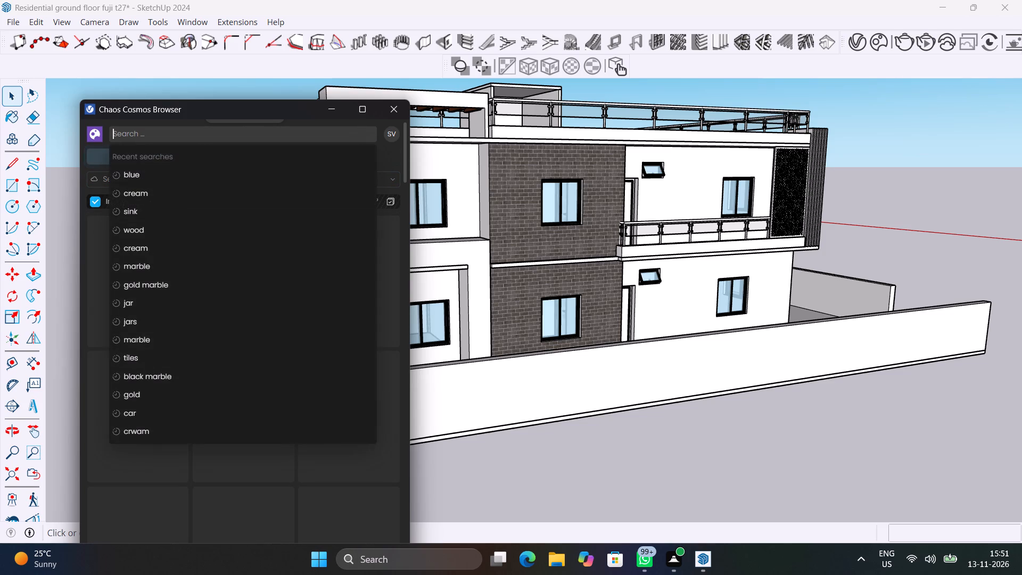
{"action": "type", "text": "INK"}
{"action": "key", "text": "space"}
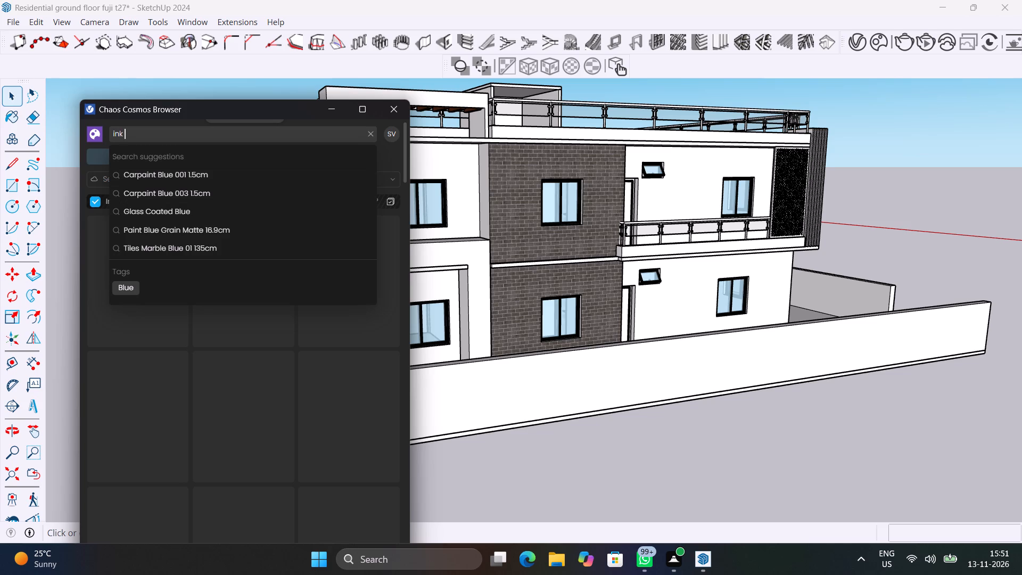
{"action": "type", "text": "GRY"}
{"action": "key", "text": "Return"}
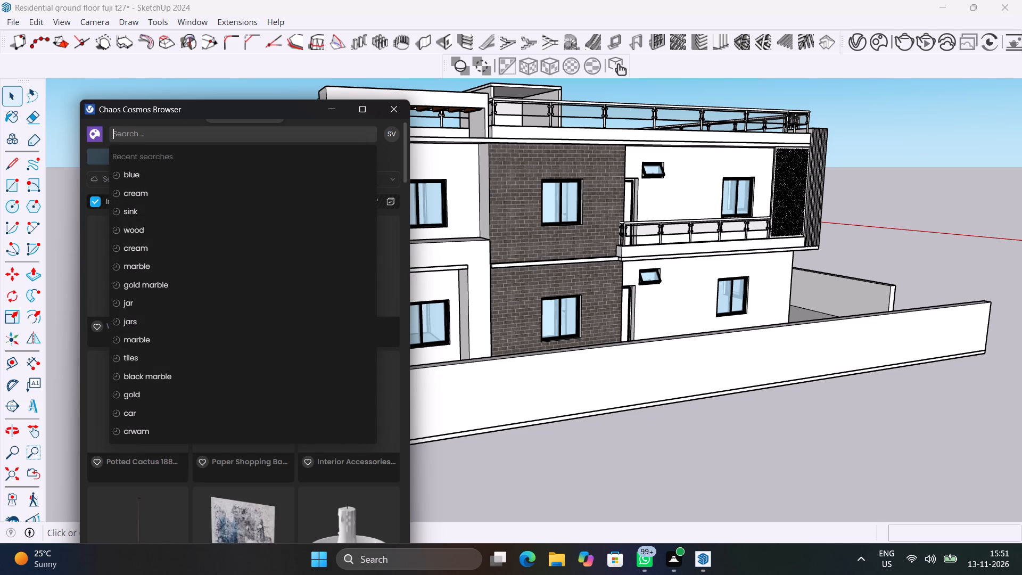
Search the online Cosmos assets for "gray" and look through the results for a suitable facade material.
{"action": "type", "text": "GRAY"}
{"action": "key", "text": "Return"}
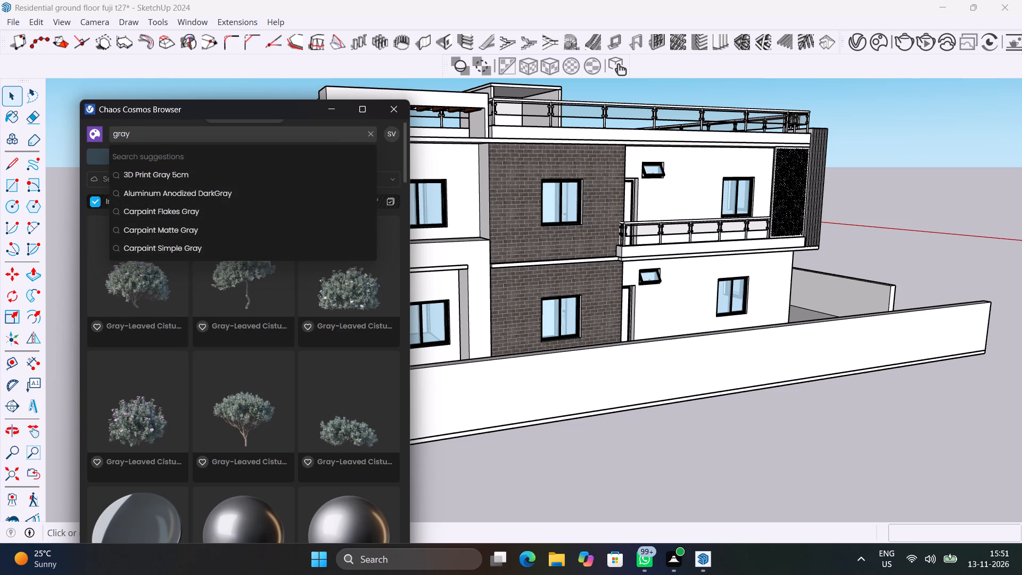
{"action": "scroll", "coordinate": [307, 444], "scroll_direction": "down", "scroll_amount": 10}
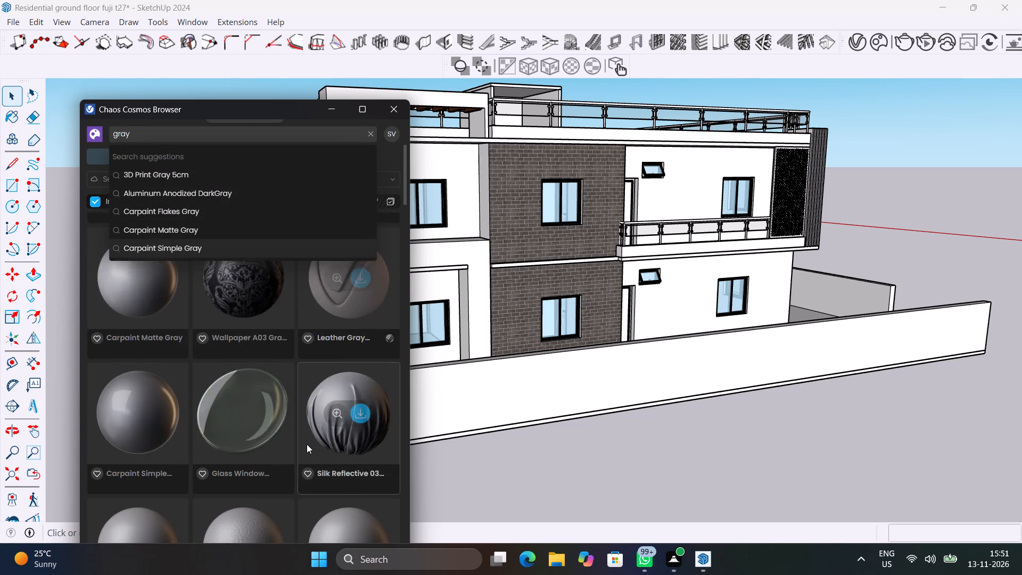
{"action": "scroll", "coordinate": [307, 444], "scroll_direction": "down", "scroll_amount": 20}
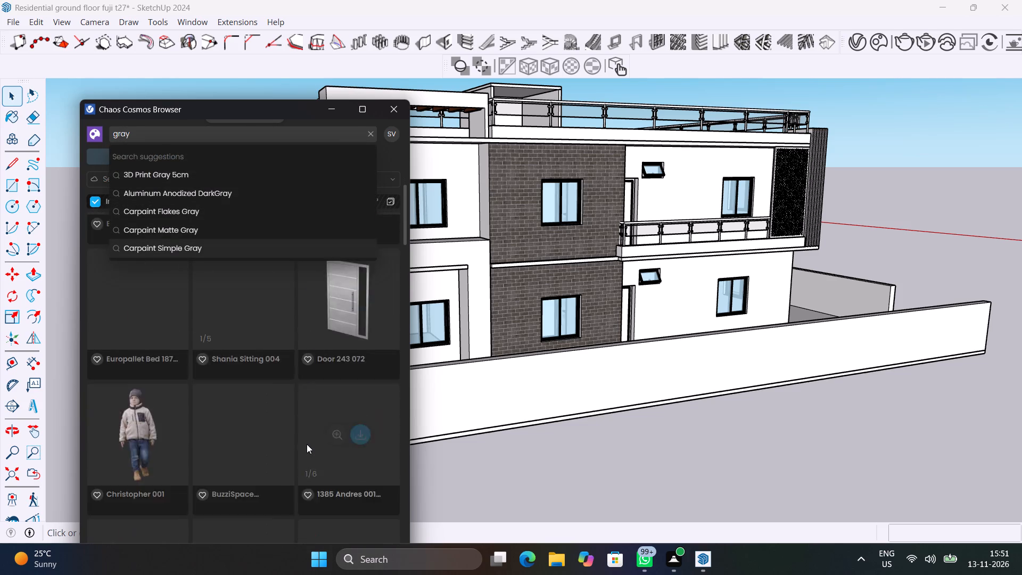
{"action": "scroll", "coordinate": [307, 444], "scroll_direction": "down", "scroll_amount": 8}
{"action": "scroll", "coordinate": [307, 444], "scroll_direction": "up", "scroll_amount": 6}
{"action": "scroll", "coordinate": [307, 444], "scroll_direction": "down", "scroll_amount": 5}
{"action": "scroll", "coordinate": [307, 444], "scroll_direction": "up", "scroll_amount": 3}
{"action": "scroll", "coordinate": [307, 444], "scroll_direction": "down", "scroll_amount": 15}
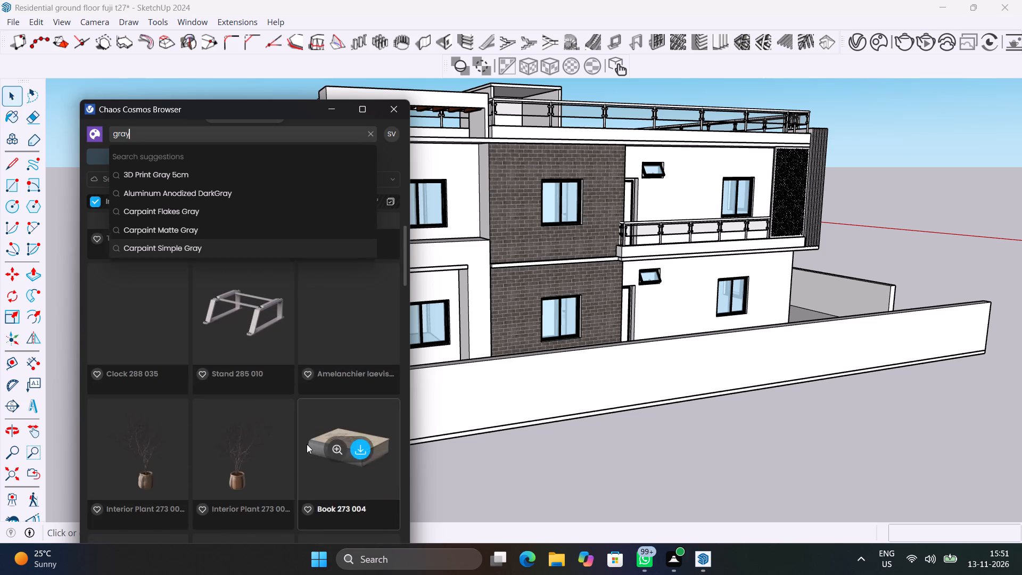
{"action": "scroll", "coordinate": [307, 444], "scroll_direction": "down", "scroll_amount": 4}
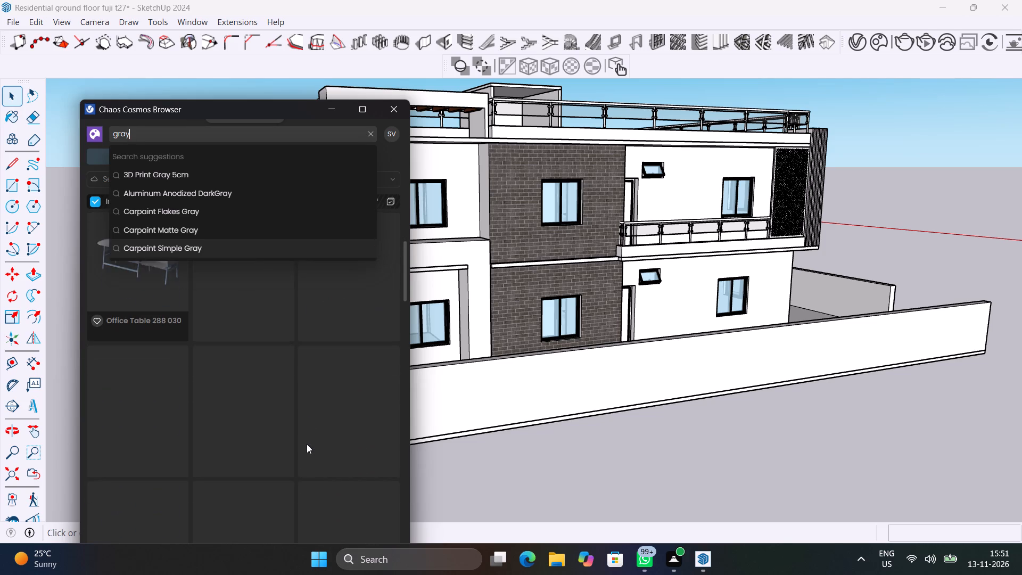
{"action": "scroll", "coordinate": [307, 444], "scroll_direction": "down", "scroll_amount": 3}
Refine the online Cosmos search to "gray ink".
{"action": "left_click", "coordinate": [178, 131]}
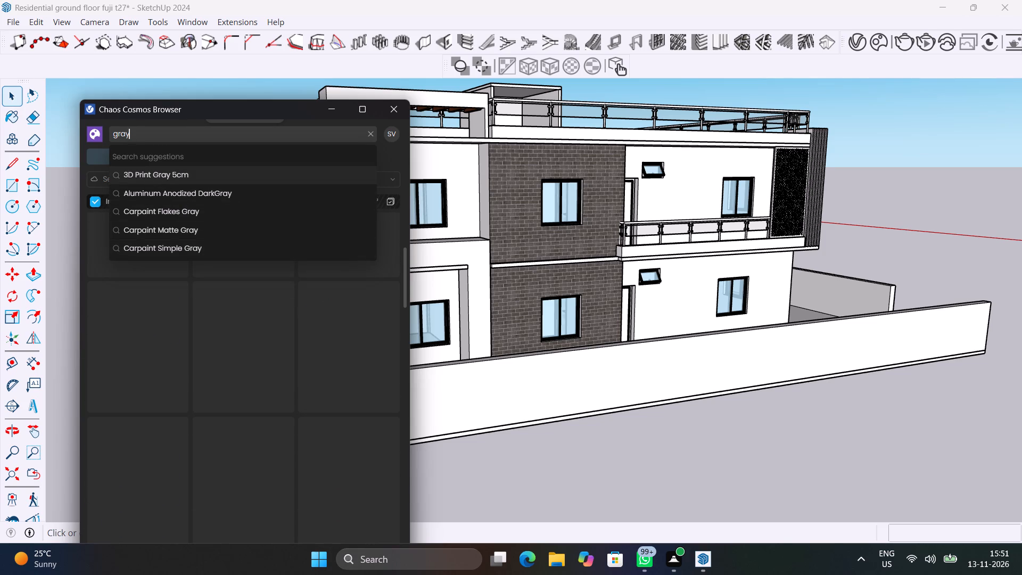
{"action": "key", "text": "space"}
{"action": "type", "text": "INK"}
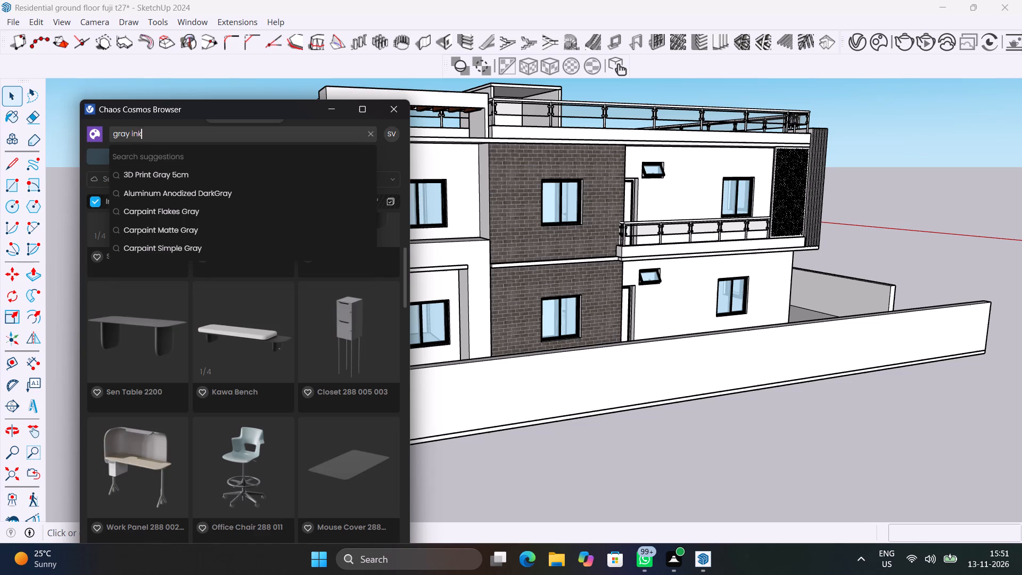
{"action": "key", "text": "Return"}
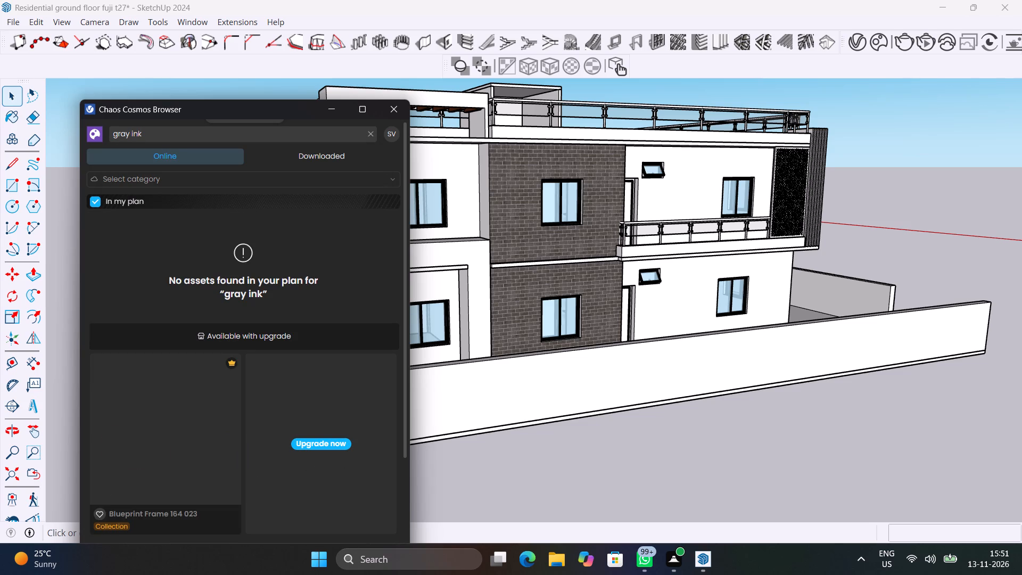
Shorten the Cosmos search back to "gray" and look through the gray paint, plastic and coating materials.
{"action": "key", "text": "BackSpace"}
{"action": "key", "text": "BackSpace"}
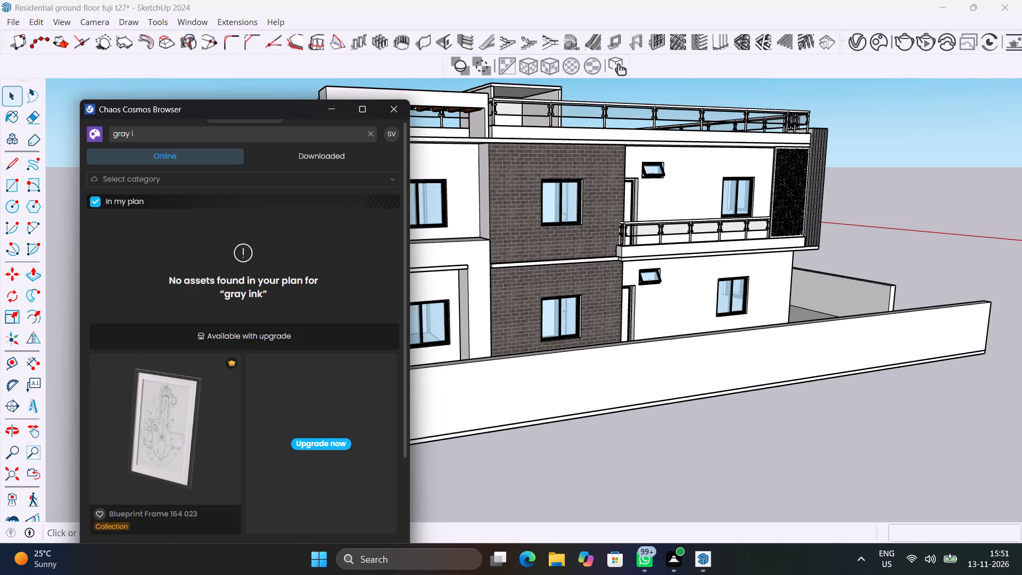
{"action": "key", "text": "BackSpace"}
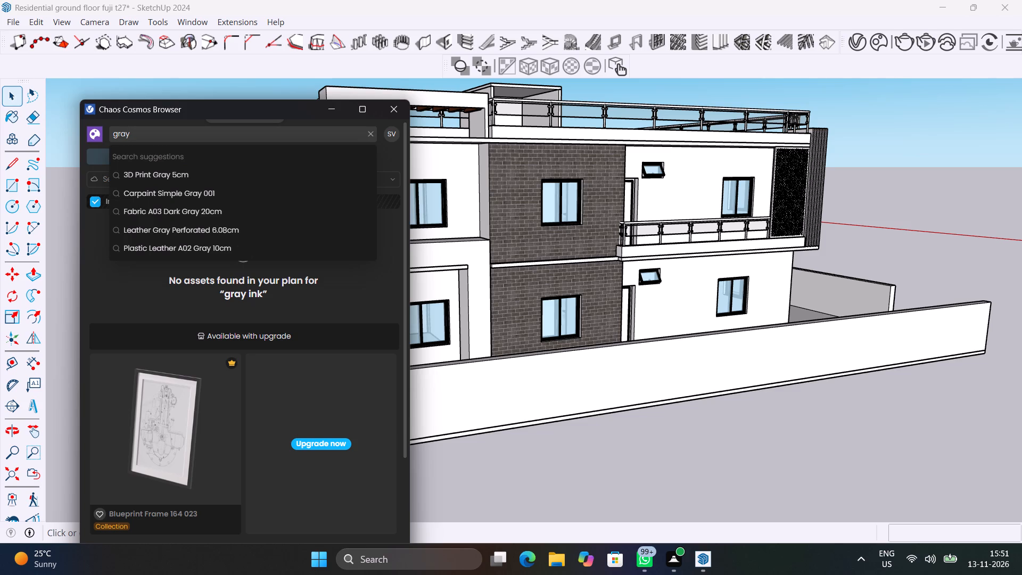
{"action": "key", "text": "Return"}
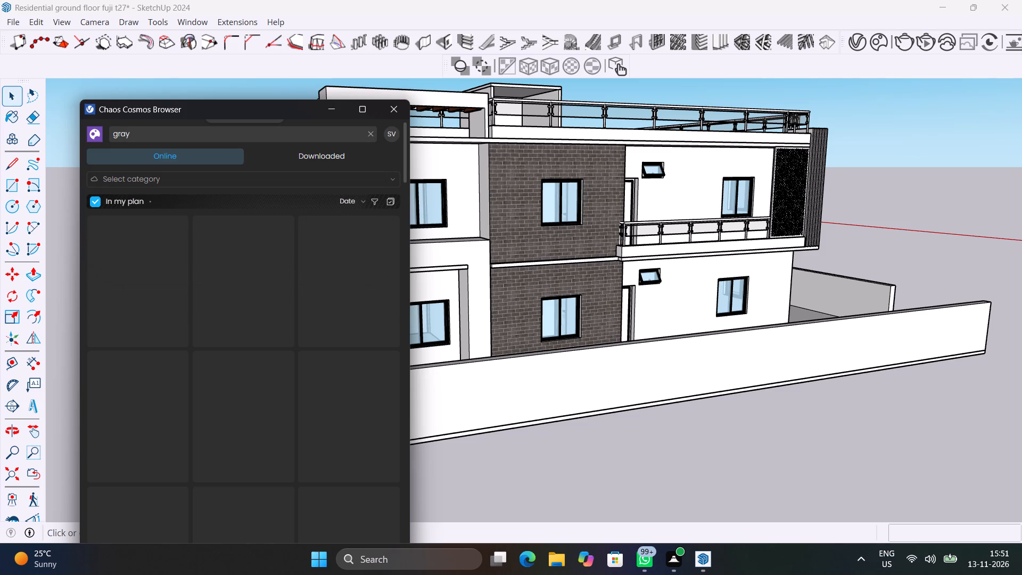
{"action": "scroll", "coordinate": [156, 574], "scroll_direction": "up", "scroll_amount": 1}
{"action": "scroll", "coordinate": [370, 380], "scroll_direction": "down", "scroll_amount": 8}
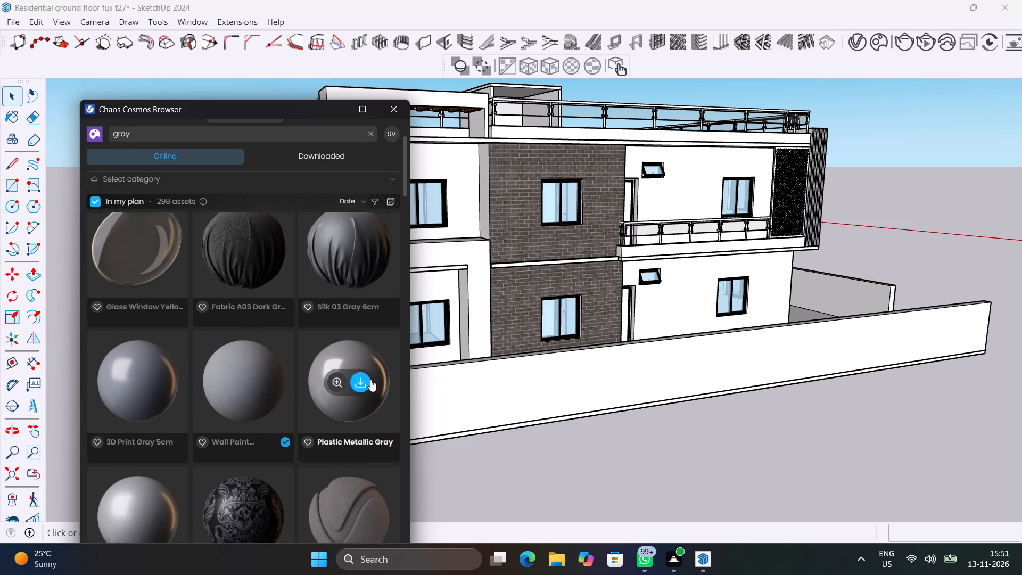
{"action": "scroll", "coordinate": [370, 380], "scroll_direction": "down", "scroll_amount": 1}
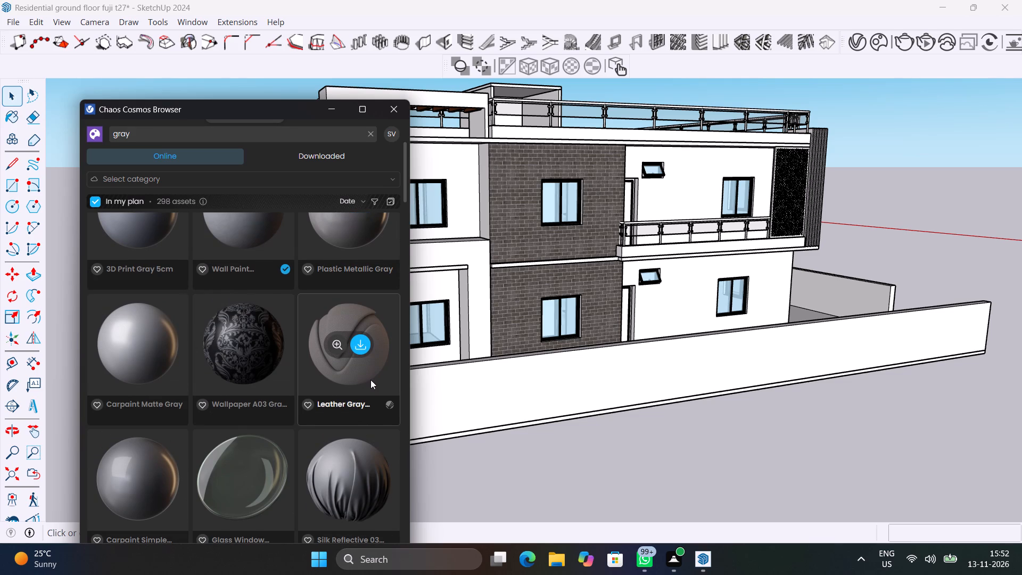
{"action": "scroll", "coordinate": [291, 382], "scroll_direction": "down", "scroll_amount": 13}
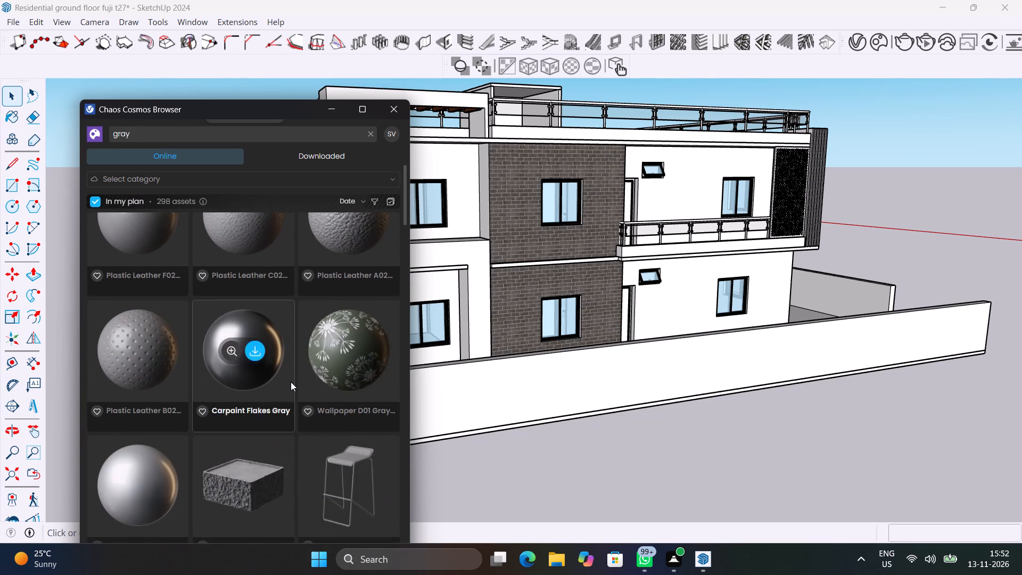
{"action": "scroll", "coordinate": [291, 382], "scroll_direction": "down", "scroll_amount": 13}
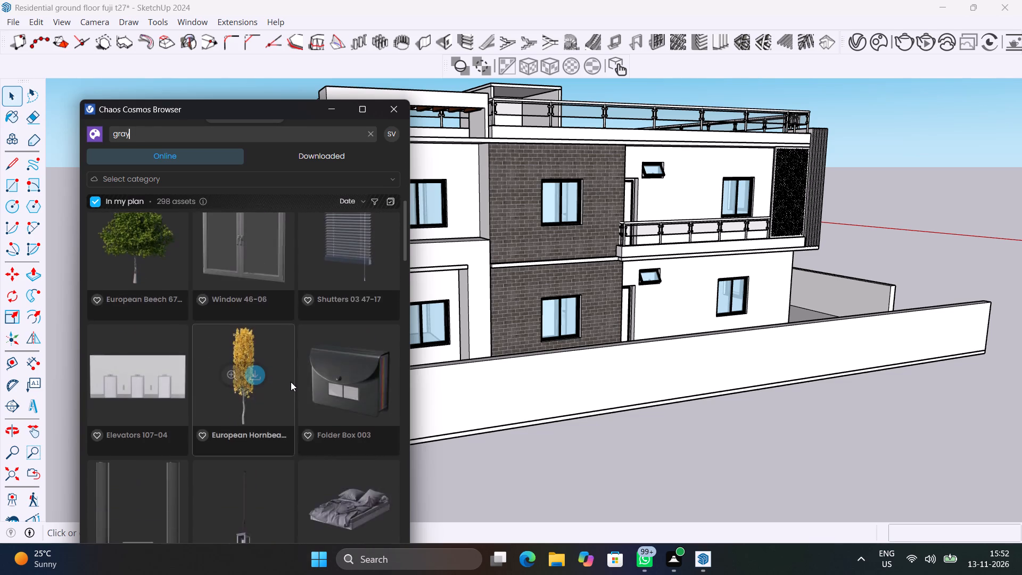
{"action": "scroll", "coordinate": [291, 382], "scroll_direction": "down", "scroll_amount": 19}
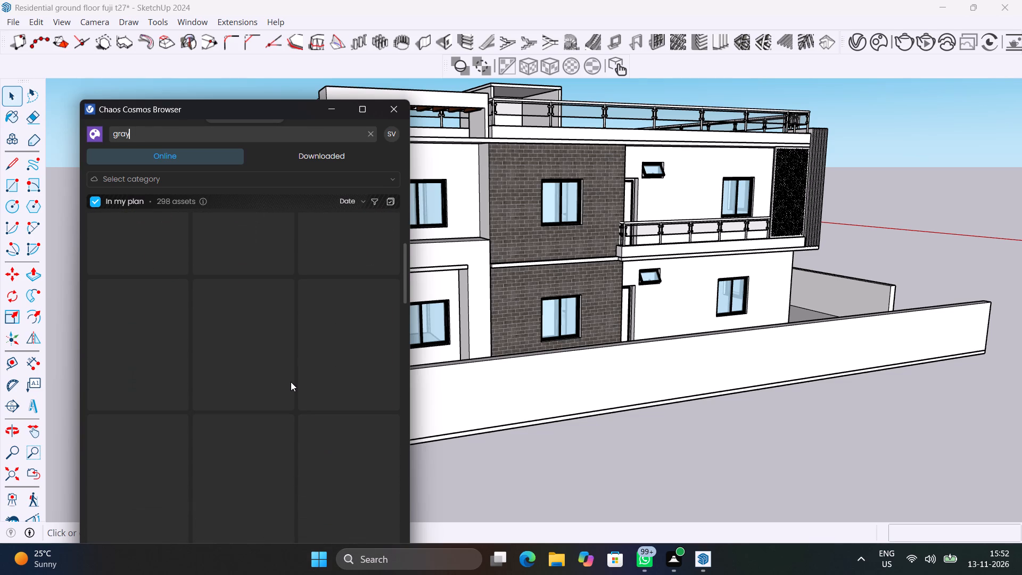
{"action": "scroll", "coordinate": [291, 382], "scroll_direction": "down", "scroll_amount": 10}
Search the online Cosmos assets for "charcoal" and import the dark Wintan material into the scene.
{"action": "left_click", "coordinate": [243, 153]}
{"action": "left_click", "coordinate": [266, 134]}
{"action": "key", "text": "BackSpace"}
{"action": "key", "text": "BackSpace"}
{"action": "key", "text": "BackSpace"}
{"action": "key", "text": "BackSpace"}
{"action": "key", "text": "BackSpace"}
{"action": "key", "text": "BackSpace"}
{"action": "key", "text": "BackSpace"}
{"action": "key", "text": "BackSpace"}
{"action": "key", "text": "BackSpace"}
{"action": "key", "text": "BackSpace"}
{"action": "key", "text": "BackSpace"}
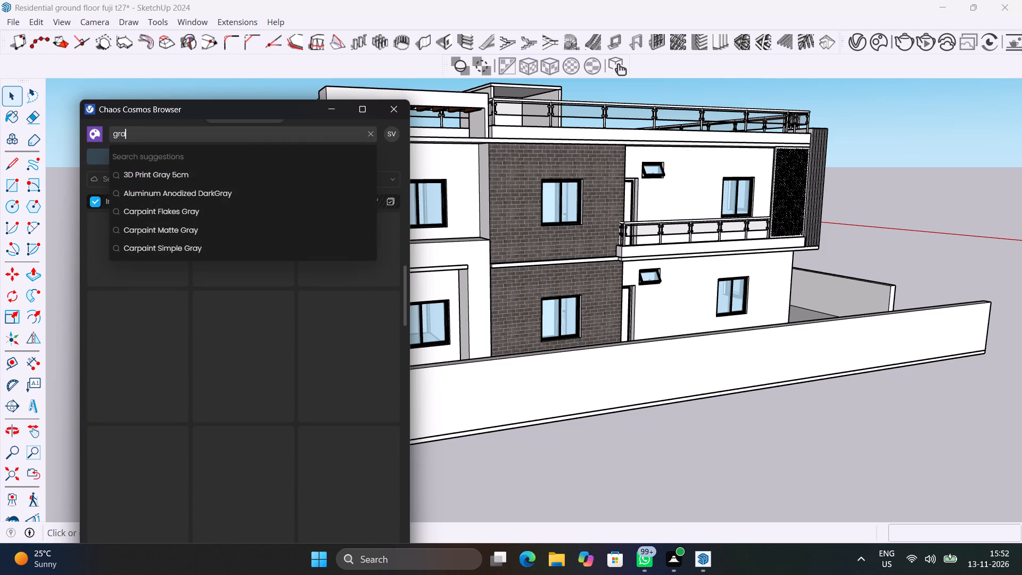
{"action": "type", "text": "CHARC"}
{"action": "key", "text": "o"}
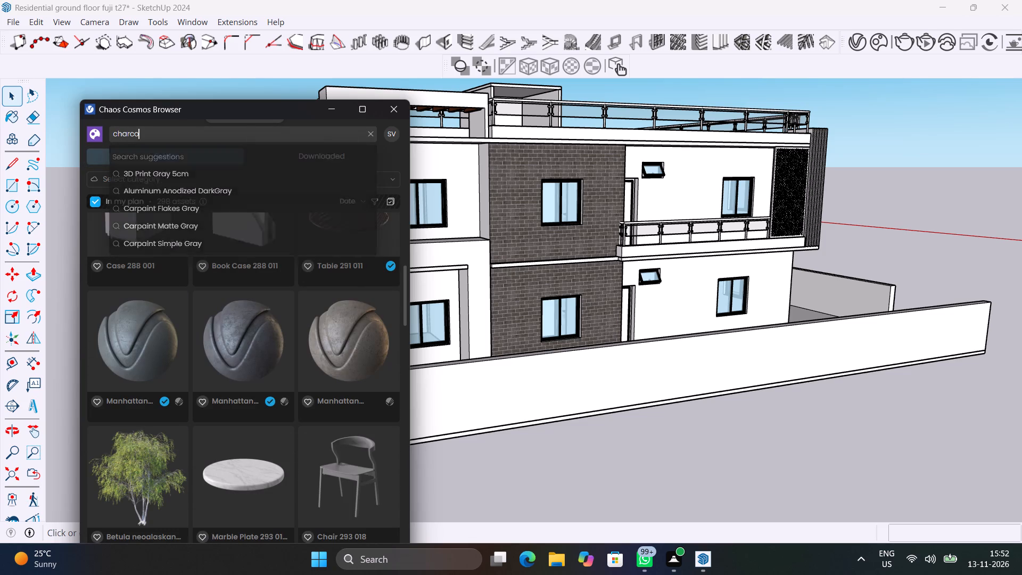
{"action": "type", "text": "AL"}
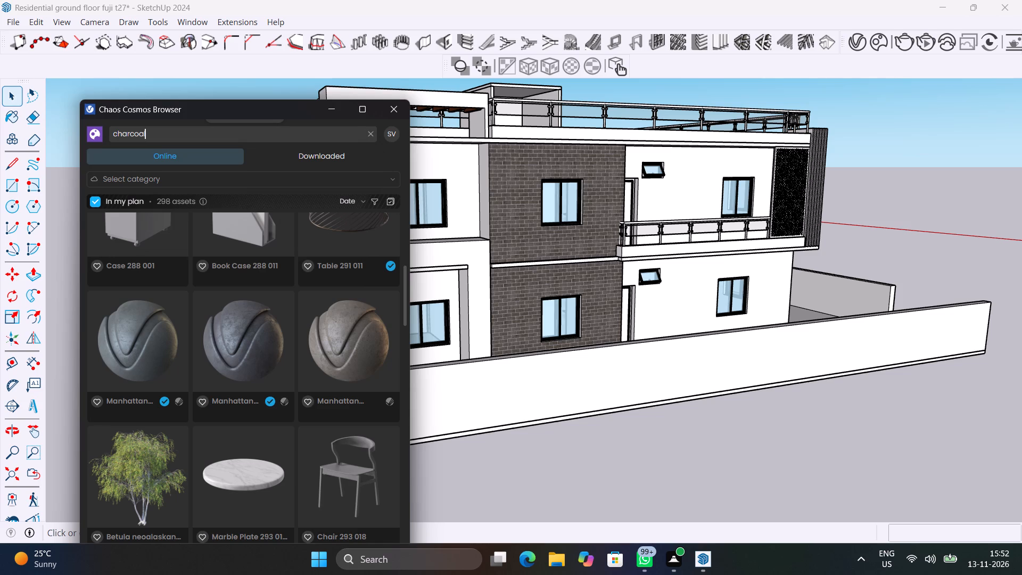
{"action": "key", "text": "Return"}
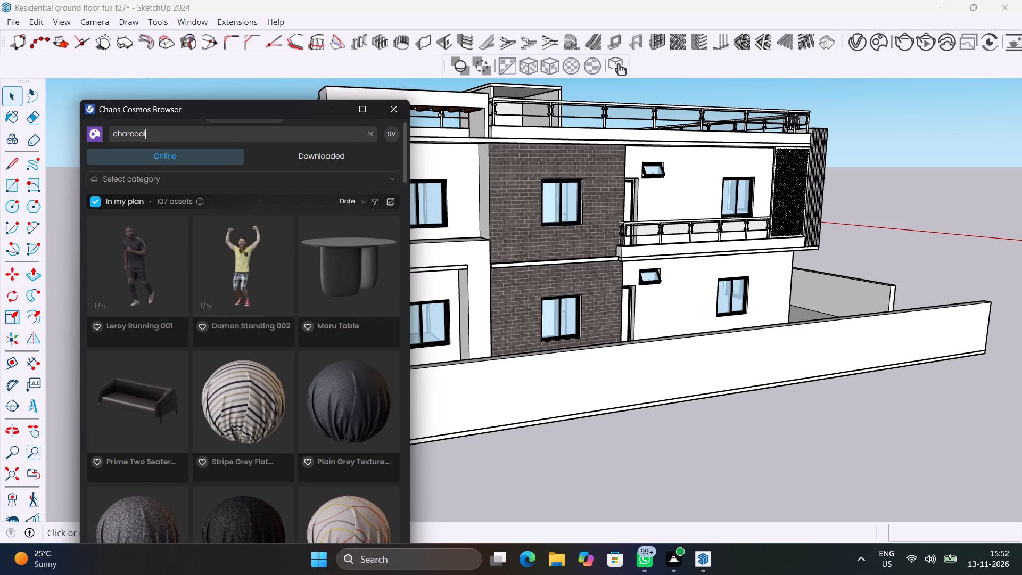
{"action": "scroll", "coordinate": [341, 317], "scroll_direction": "down", "scroll_amount": 8}
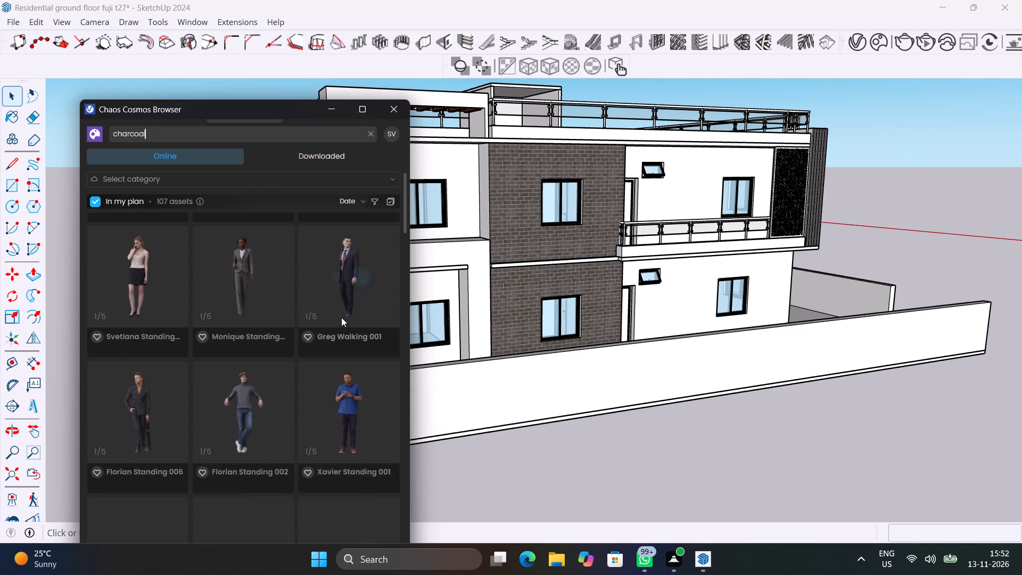
{"action": "scroll", "coordinate": [341, 317], "scroll_direction": "down", "scroll_amount": 9}
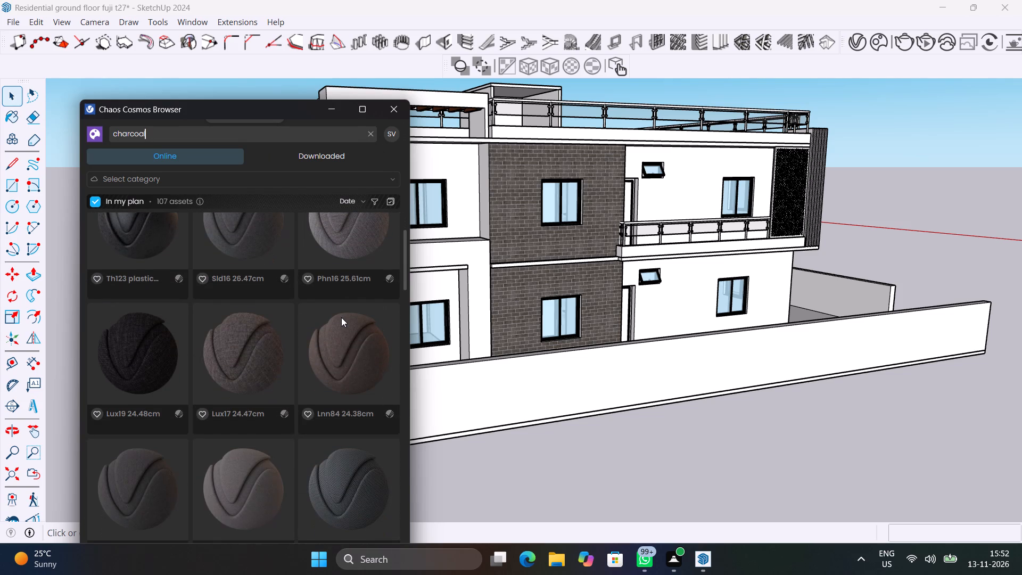
{"action": "scroll", "coordinate": [341, 317], "scroll_direction": "down", "scroll_amount": 5}
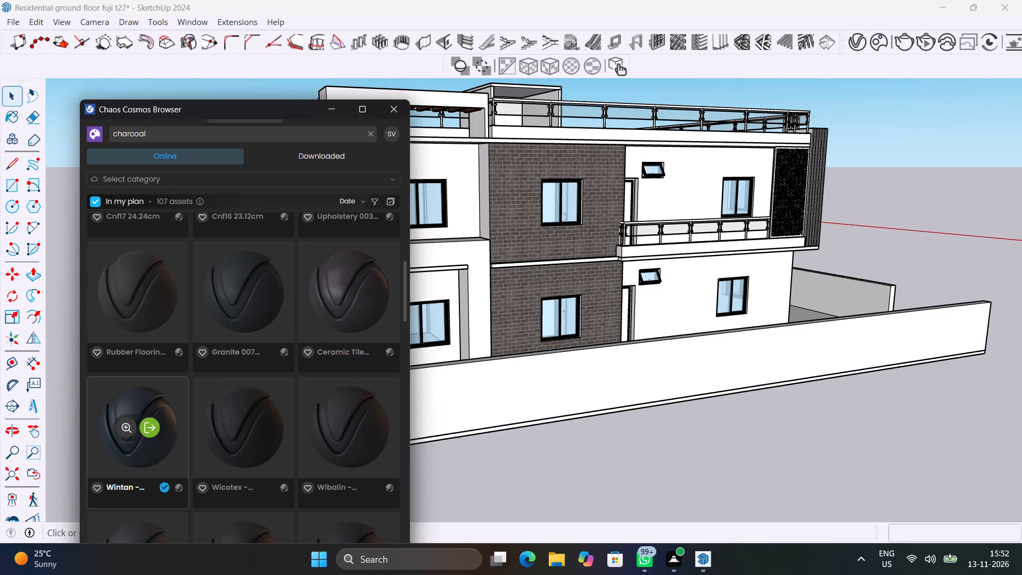
{"action": "left_click", "coordinate": [148, 429]}
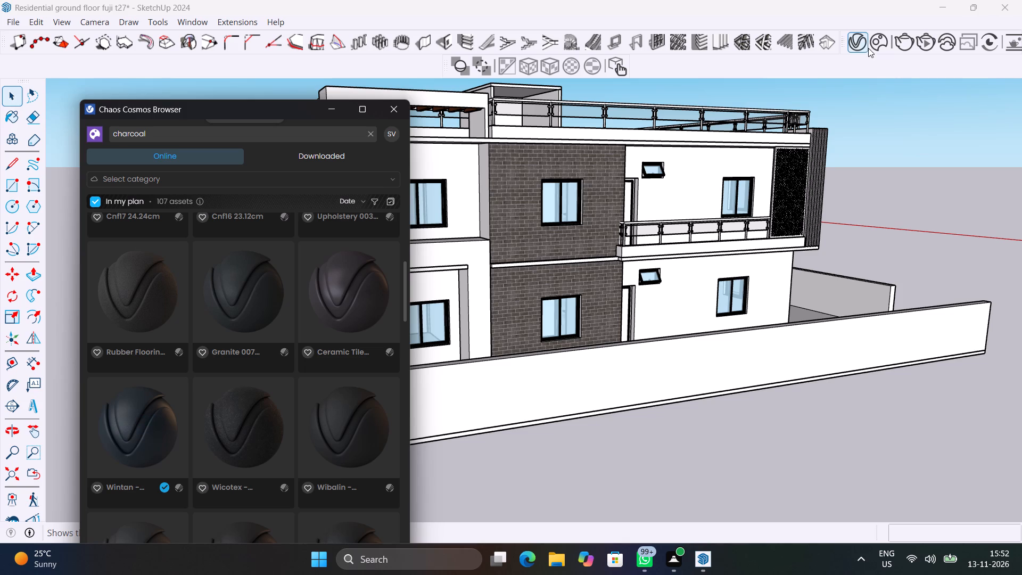
Apply the Wintan - wpa36452 29.79cm material to the front face of the new column-and-beam frame beside the brick wall.
{"action": "left_click", "coordinate": [863, 39]}
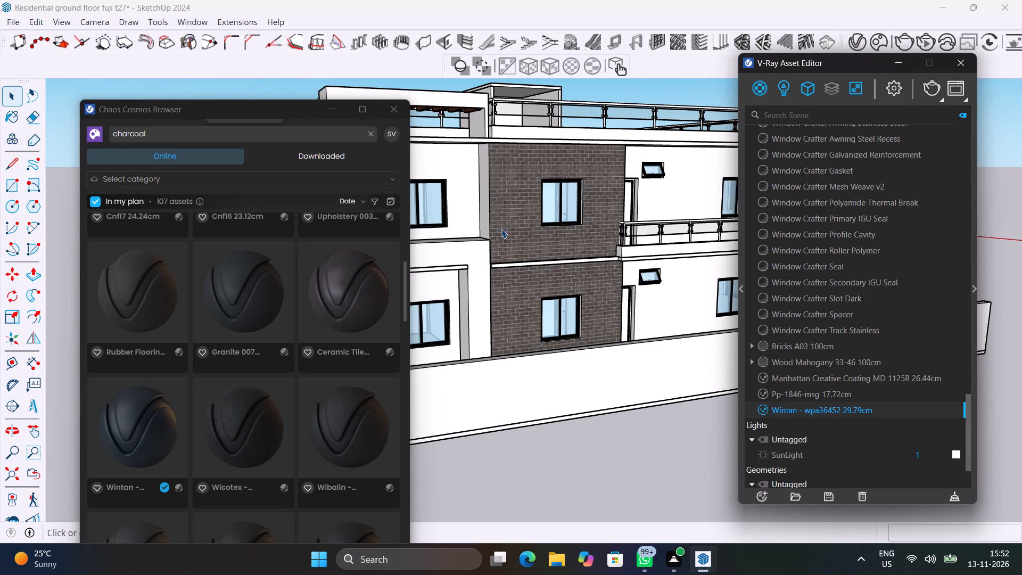
{"action": "scroll", "coordinate": [482, 262], "scroll_direction": "up", "scroll_amount": 5}
{"action": "left_click", "coordinate": [395, 110]}
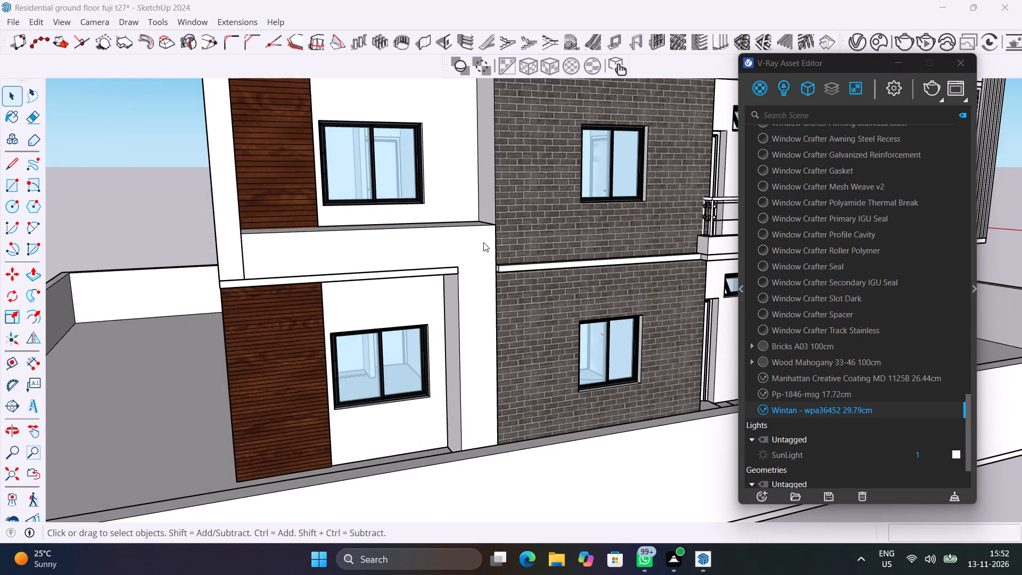
{"action": "left_click", "coordinate": [479, 250]}
{"action": "double_click", "coordinate": [479, 250]}
{"action": "left_click", "coordinate": [479, 250]}
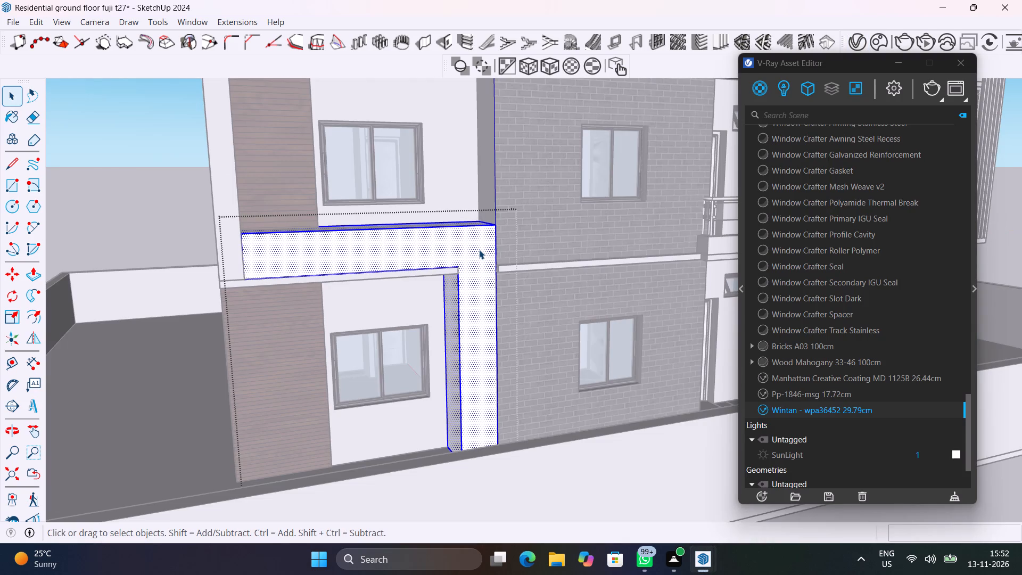
{"action": "left_click", "coordinate": [479, 250]}
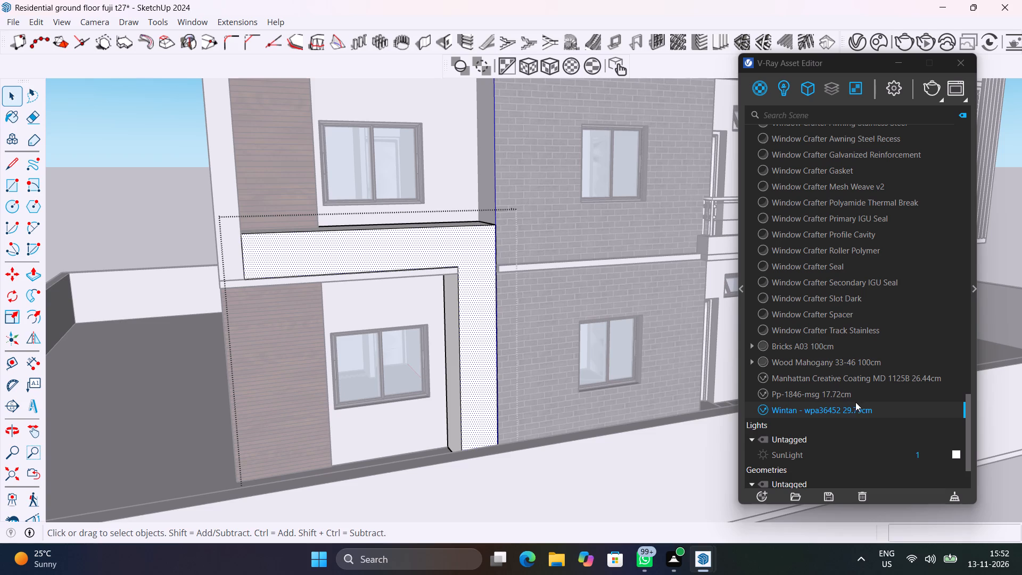
{"action": "right_click", "coordinate": [856, 410]}
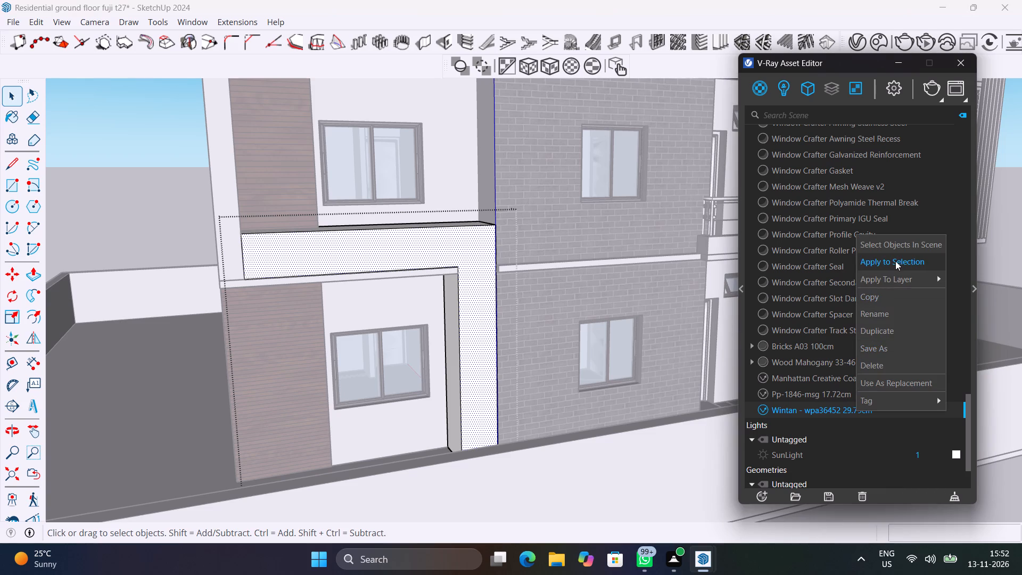
{"action": "left_click", "coordinate": [895, 261]}
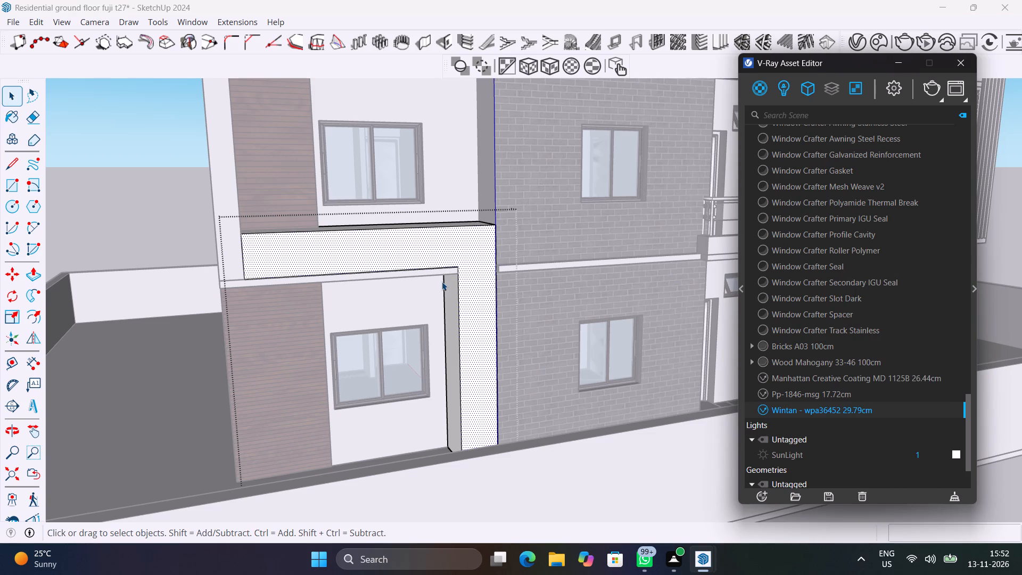
{"action": "left_click", "coordinate": [137, 231]}
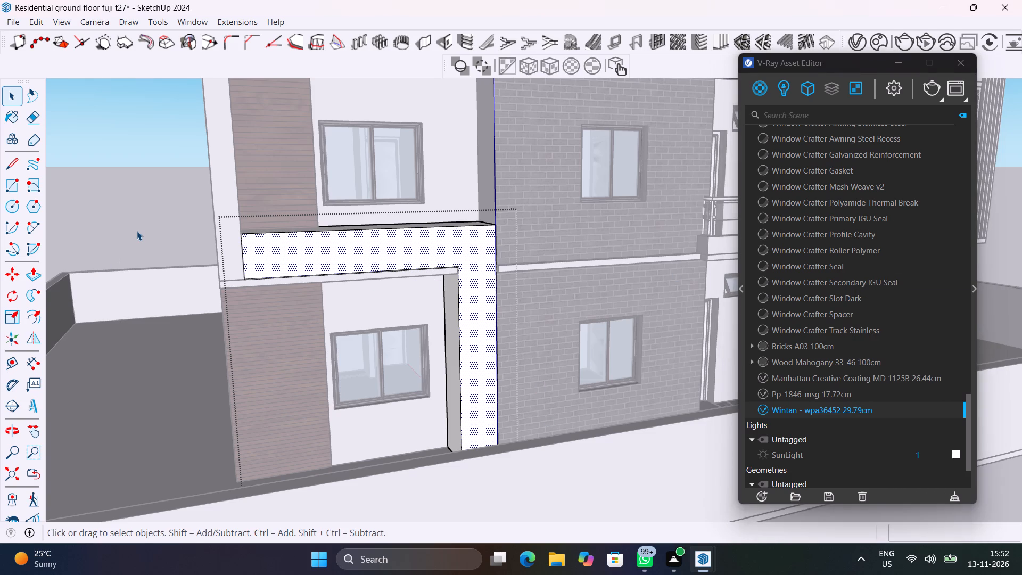
Run a V-Ray test render of the facade to examine the dark frame, then stop and close it.
{"action": "left_click", "coordinate": [926, 89]}
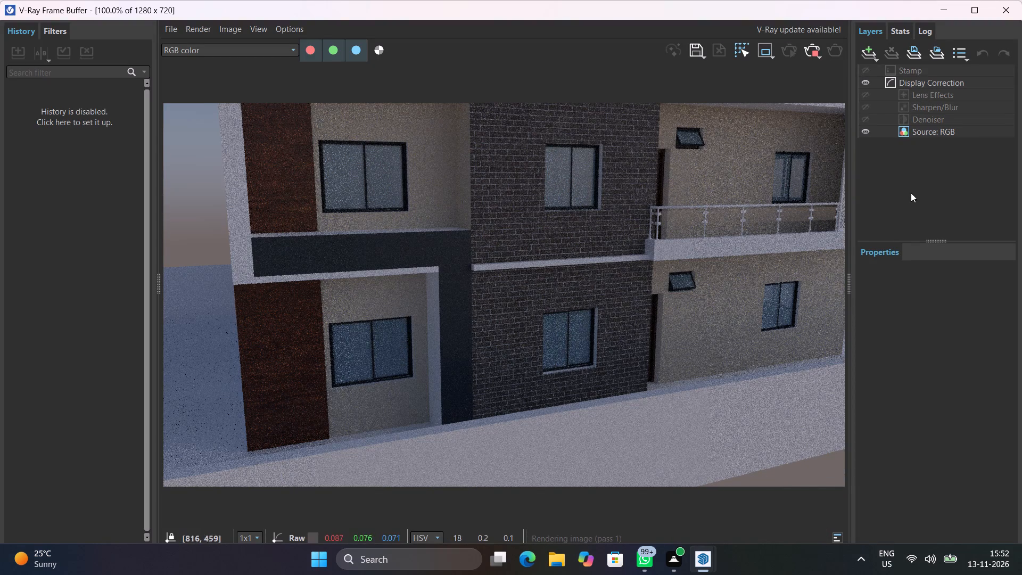
{"action": "left_click", "coordinate": [812, 49]}
{"action": "left_click", "coordinate": [1008, 5]}
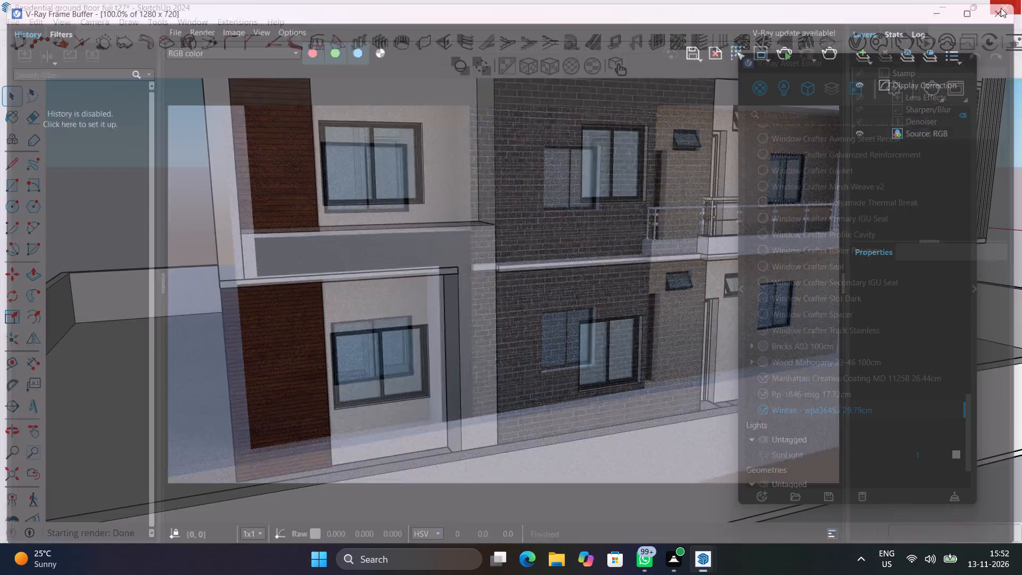
Draw a 1' line across the upper-floor corner column's front face, level with the top of the adjoining beam.
{"action": "scroll", "coordinate": [233, 264], "scroll_direction": "up", "scroll_amount": 4}
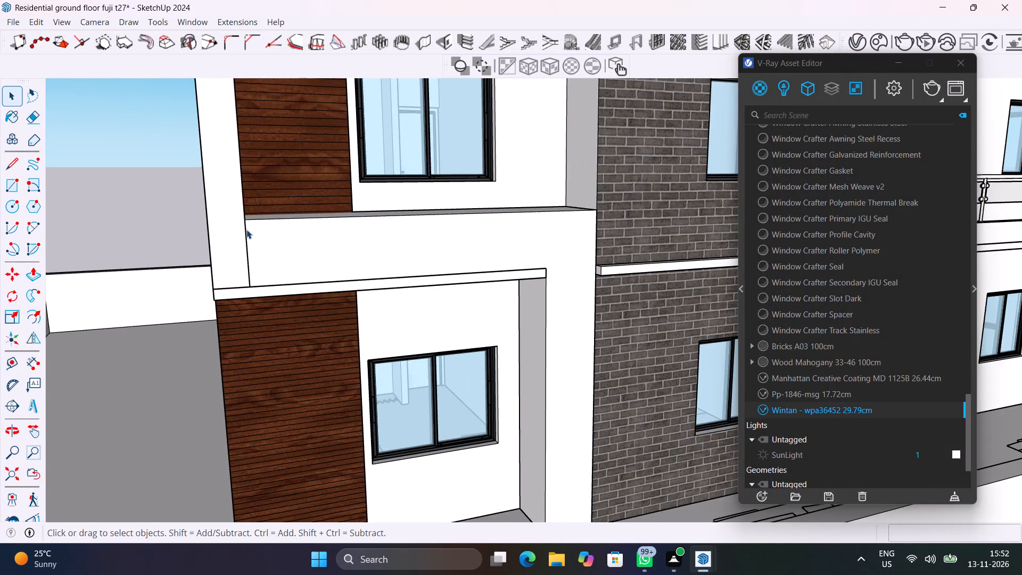
{"action": "scroll", "coordinate": [246, 229], "scroll_direction": "up", "scroll_amount": 6}
{"action": "left_click", "coordinate": [229, 253]}
{"action": "double_click", "coordinate": [229, 253]}
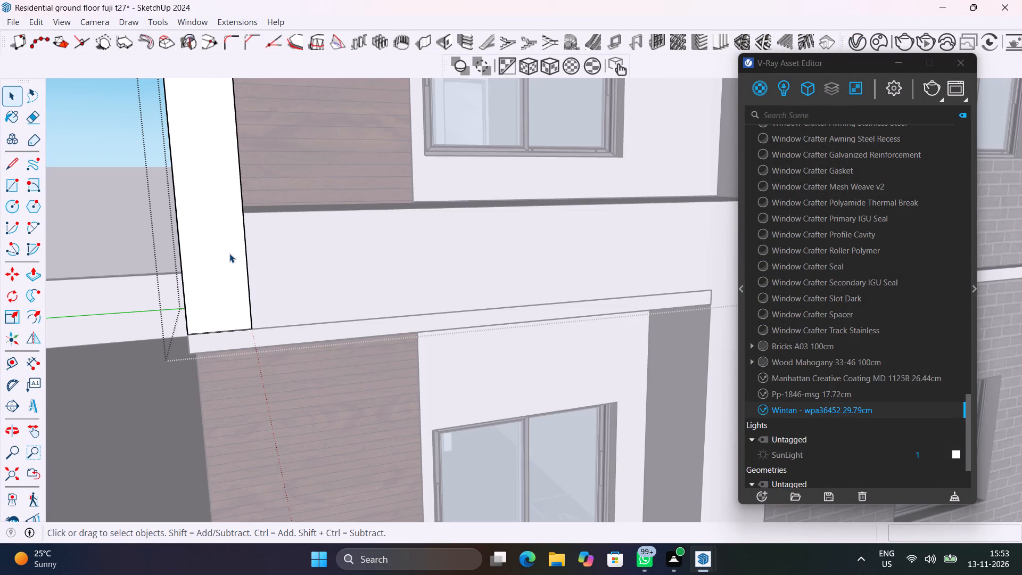
{"action": "key", "text": "l"}
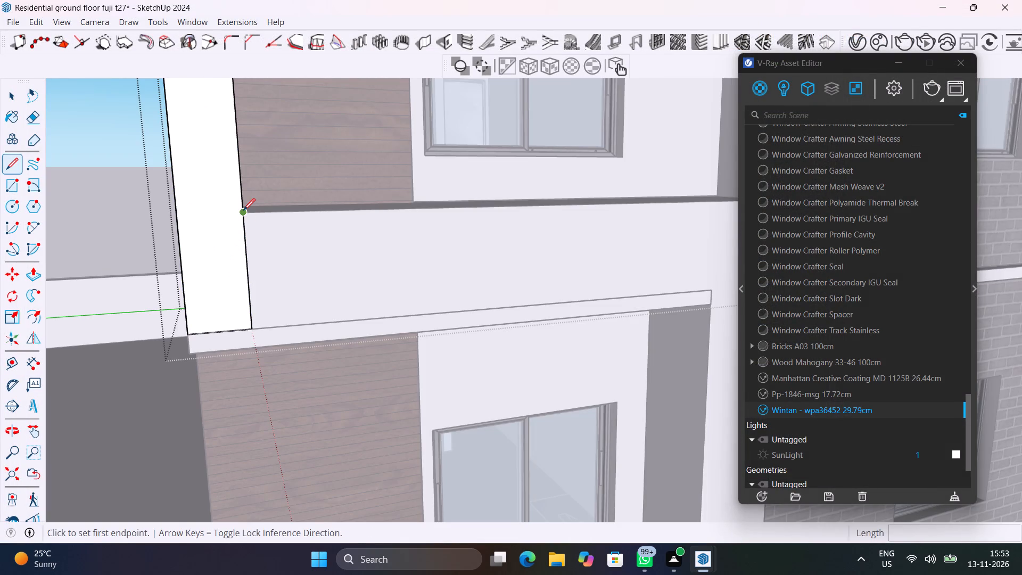
{"action": "left_click", "coordinate": [243, 210]}
{"action": "left_click", "coordinate": [177, 220]}
{"action": "key", "text": "space"}
Apply the Wintan - wpa36452 29.79cm material to the column's lower front face, beside the beam.
{"action": "left_click", "coordinate": [208, 254]}
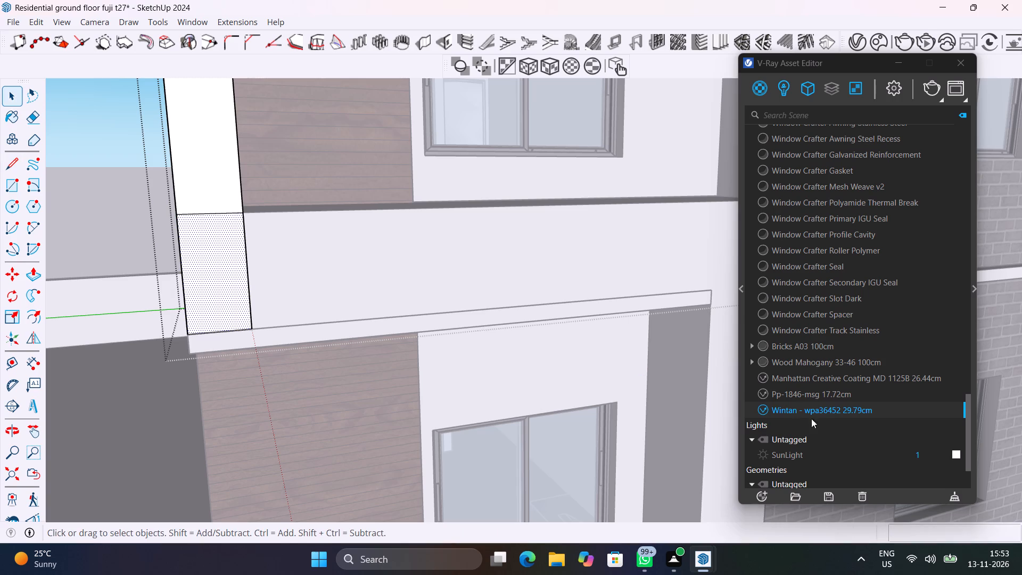
{"action": "right_click", "coordinate": [879, 409]}
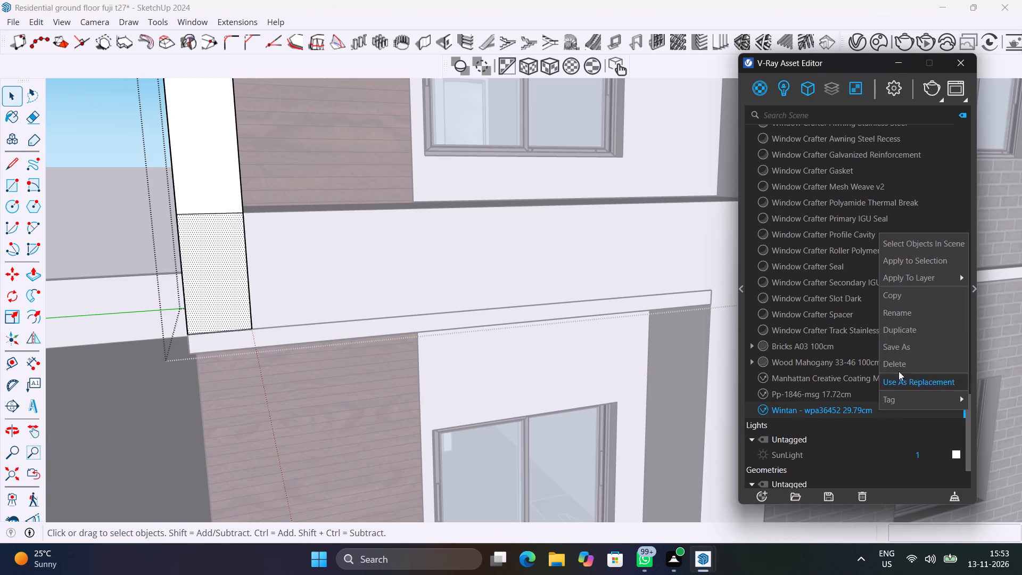
{"action": "left_click", "coordinate": [923, 260]}
{"action": "scroll", "coordinate": [510, 307], "scroll_direction": "down", "scroll_amount": 13}
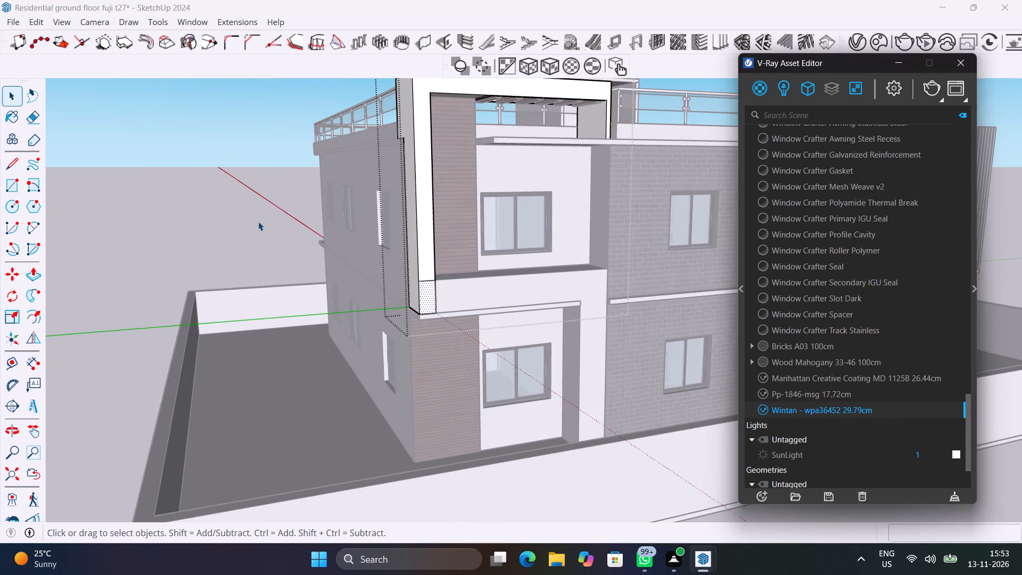
{"action": "left_click", "coordinate": [258, 220]}
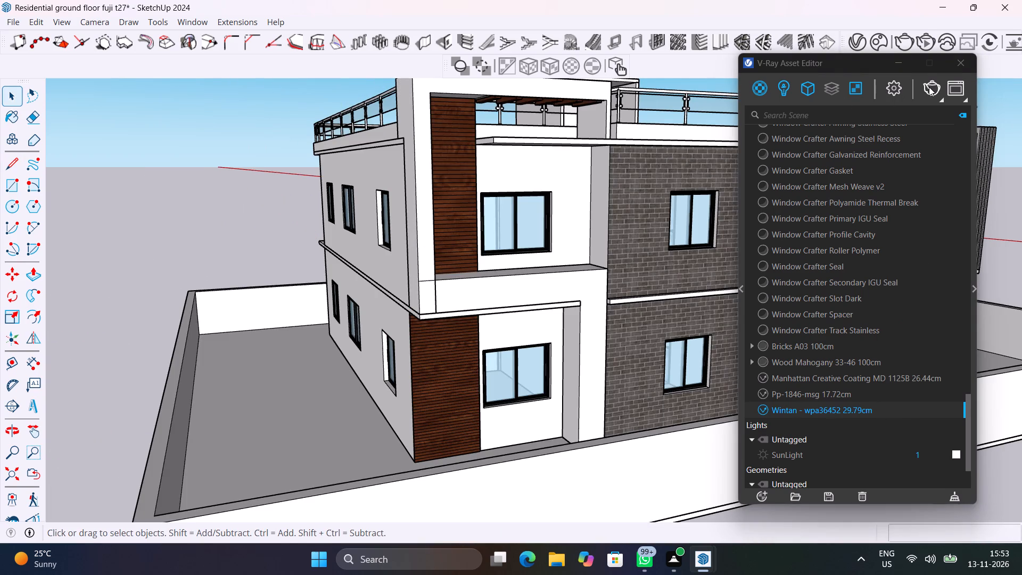
Run a V-Ray test render of the building corner to examine the extended dark band, then stop and close it.
{"action": "left_click", "coordinate": [929, 86]}
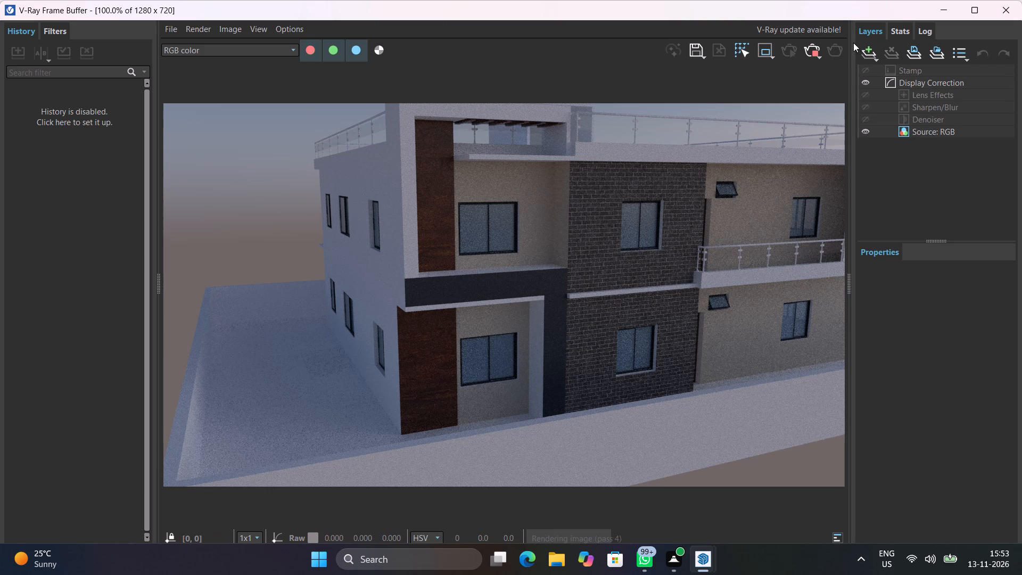
{"action": "left_click", "coordinate": [810, 48]}
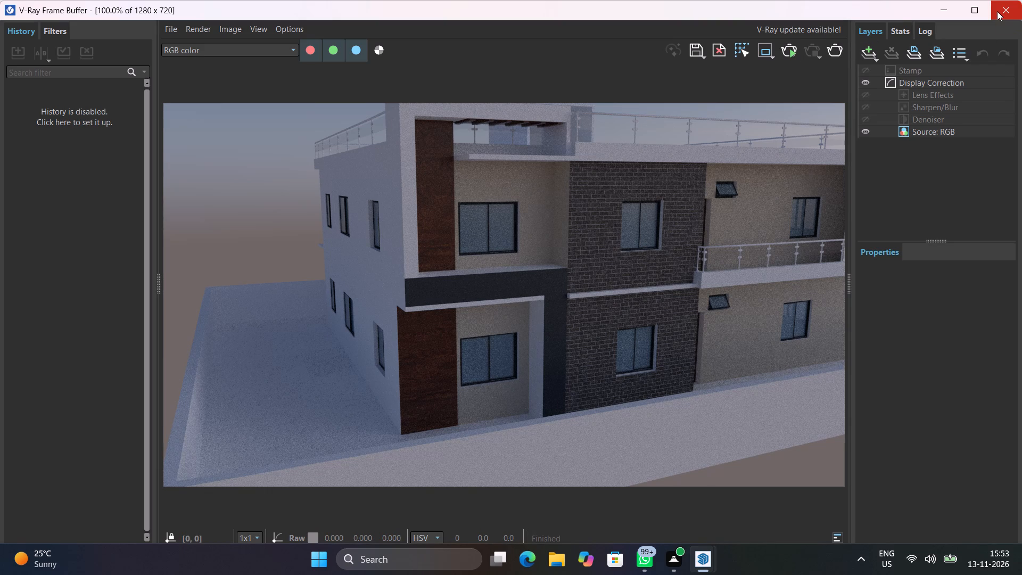
{"action": "left_click", "coordinate": [997, 11]}
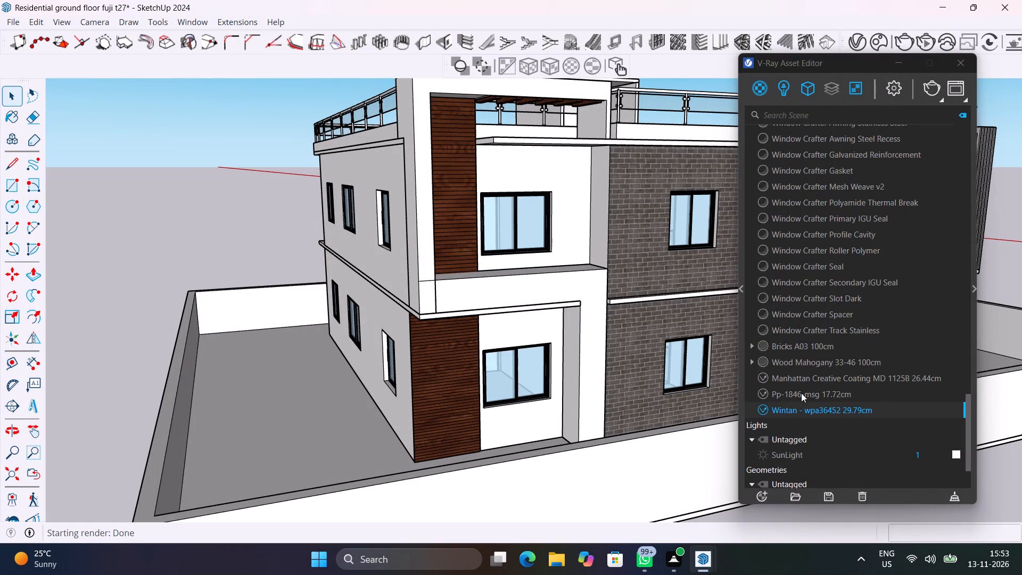
Apply the Pp-1846-msg 17.72cm material to the inner side face of the frame's ground-floor column.
{"action": "left_click", "coordinate": [801, 393]}
{"action": "middle_click_drag", "start_coordinate": [575, 336], "coordinate": [577, 333]}
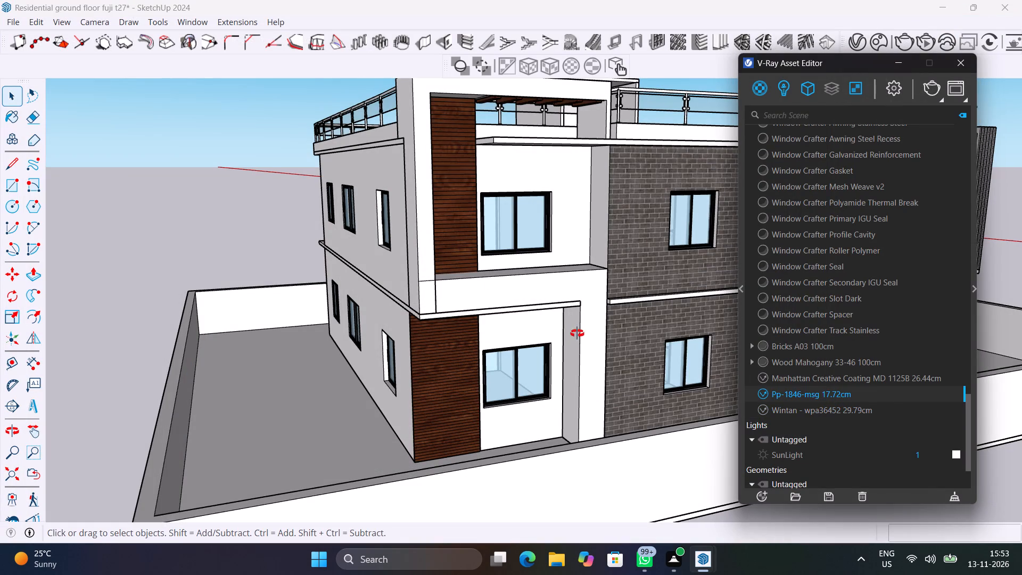
{"action": "middle_click_drag", "start_coordinate": [577, 333], "coordinate": [667, 266]}
{"action": "scroll", "coordinate": [663, 268], "scroll_direction": "up", "scroll_amount": 5}
{"action": "left_click", "coordinate": [661, 267]}
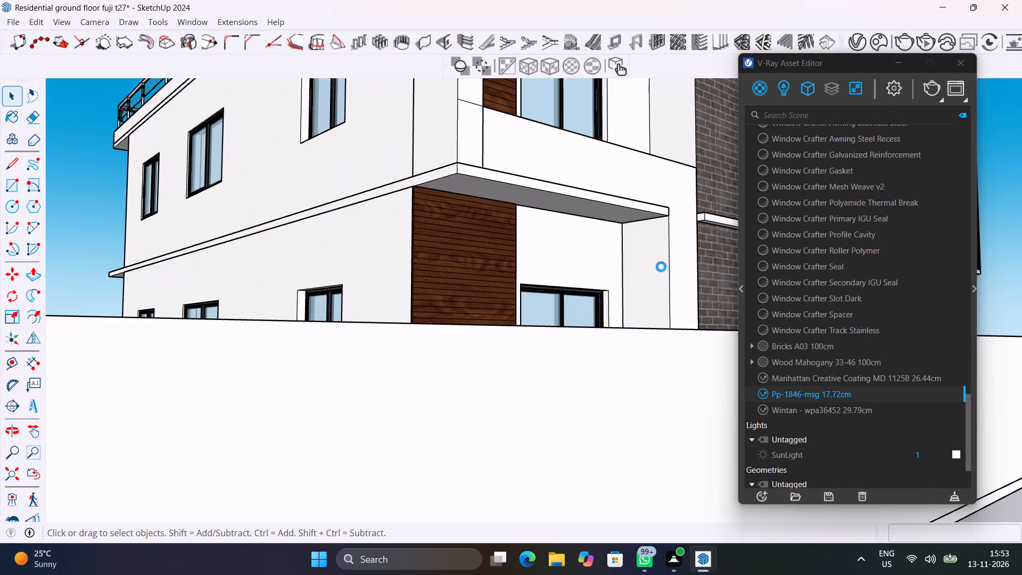
{"action": "middle_click_drag", "start_coordinate": [661, 266], "coordinate": [667, 303]}
{"action": "double_click", "coordinate": [667, 305]}
{"action": "left_click", "coordinate": [667, 305]}
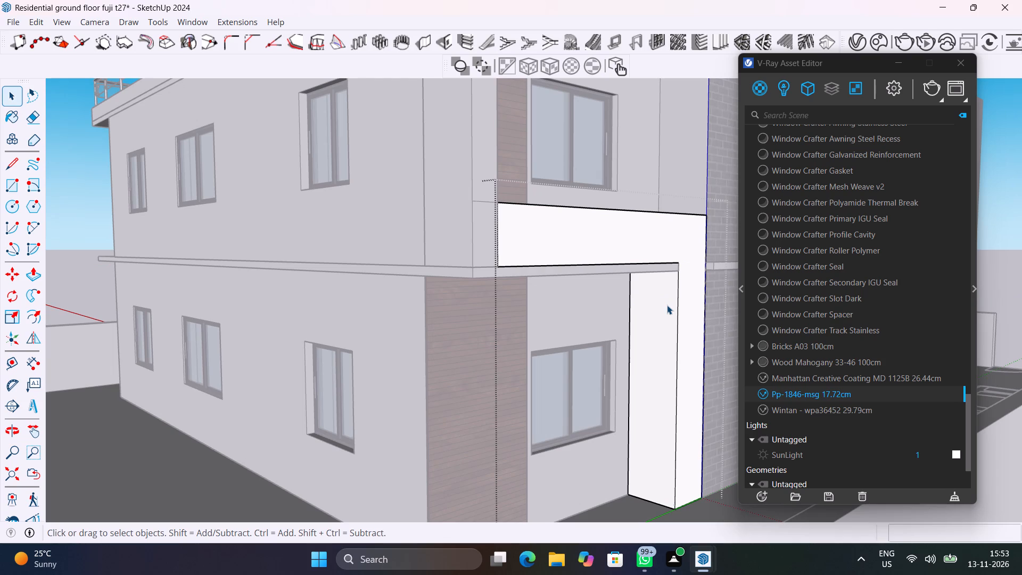
{"action": "right_click", "coordinate": [823, 397]}
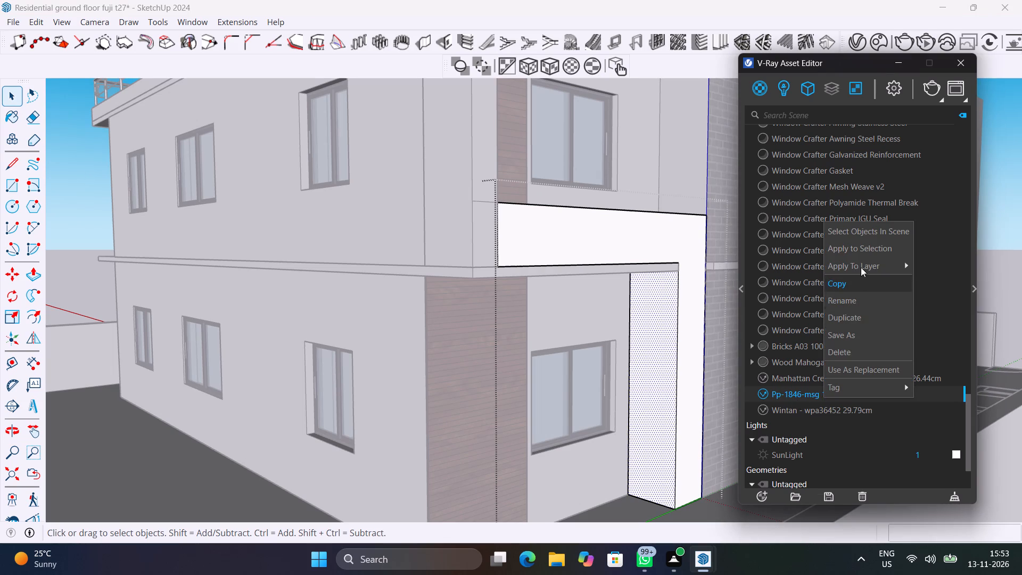
{"action": "left_click", "coordinate": [864, 251]}
Apply the Pp-1846-msg 17.72cm material to the underside of the projecting slab band above the ground-floor window.
{"action": "middle_click_drag", "start_coordinate": [623, 281], "coordinate": [634, 219]}
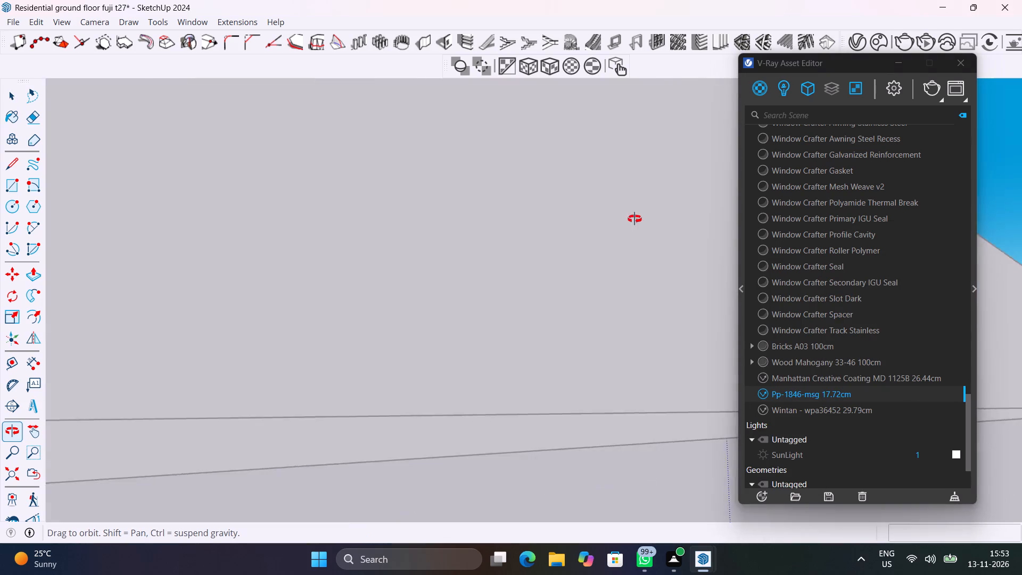
{"action": "middle_click_drag", "start_coordinate": [634, 219], "coordinate": [634, 245]}
{"action": "scroll", "coordinate": [638, 215], "scroll_direction": "up", "scroll_amount": 6}
{"action": "left_click", "coordinate": [640, 206]}
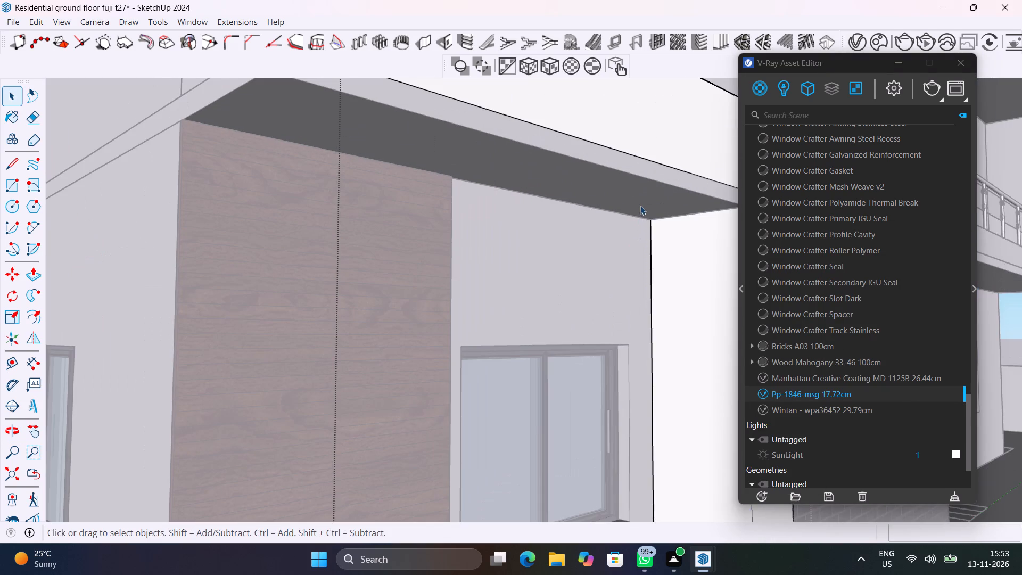
{"action": "double_click", "coordinate": [646, 198]}
{"action": "left_click", "coordinate": [646, 198]}
{"action": "double_click", "coordinate": [646, 198]}
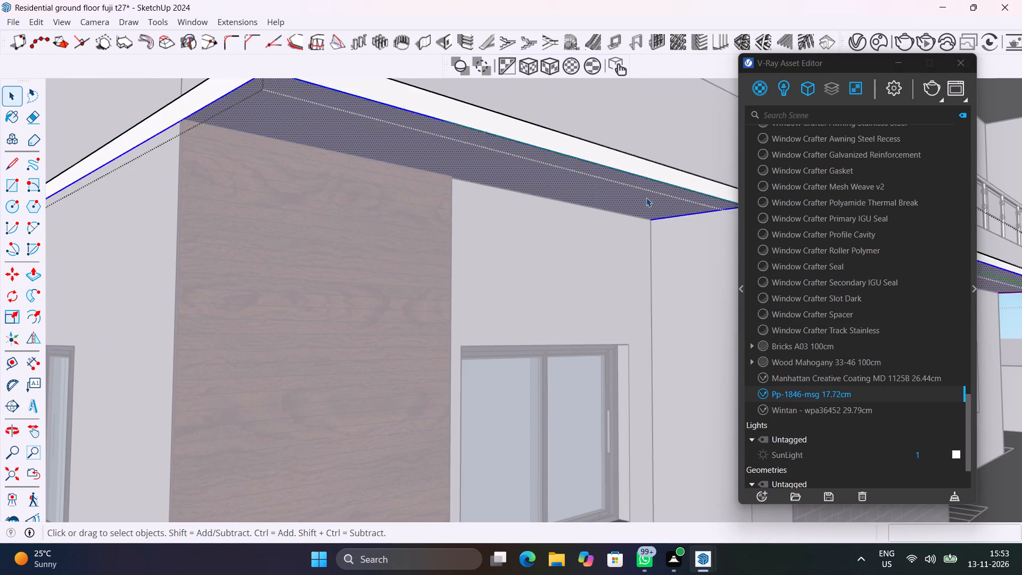
{"action": "left_click", "coordinate": [646, 198]}
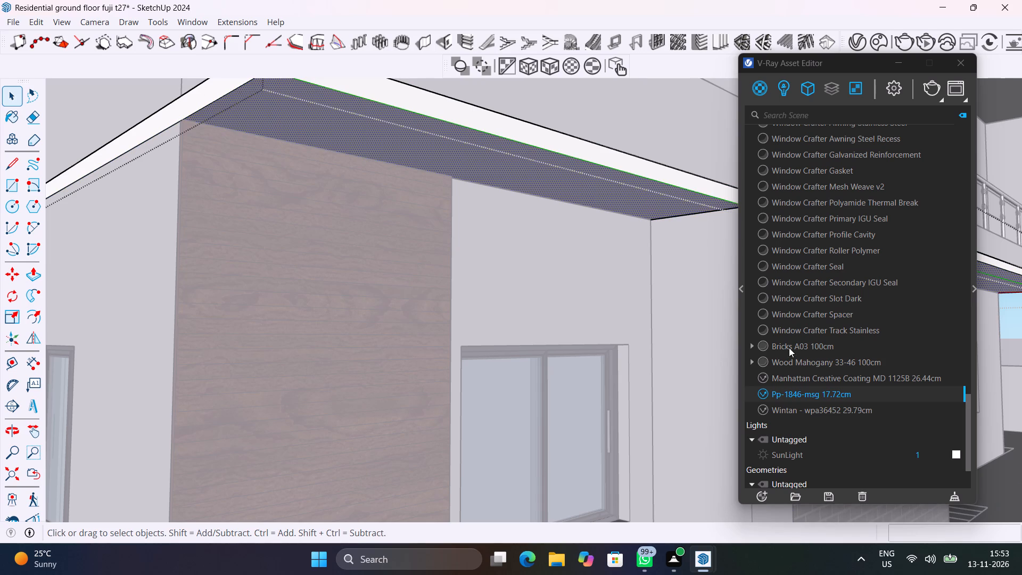
{"action": "right_click", "coordinate": [797, 395]}
{"action": "left_click", "coordinate": [862, 242]}
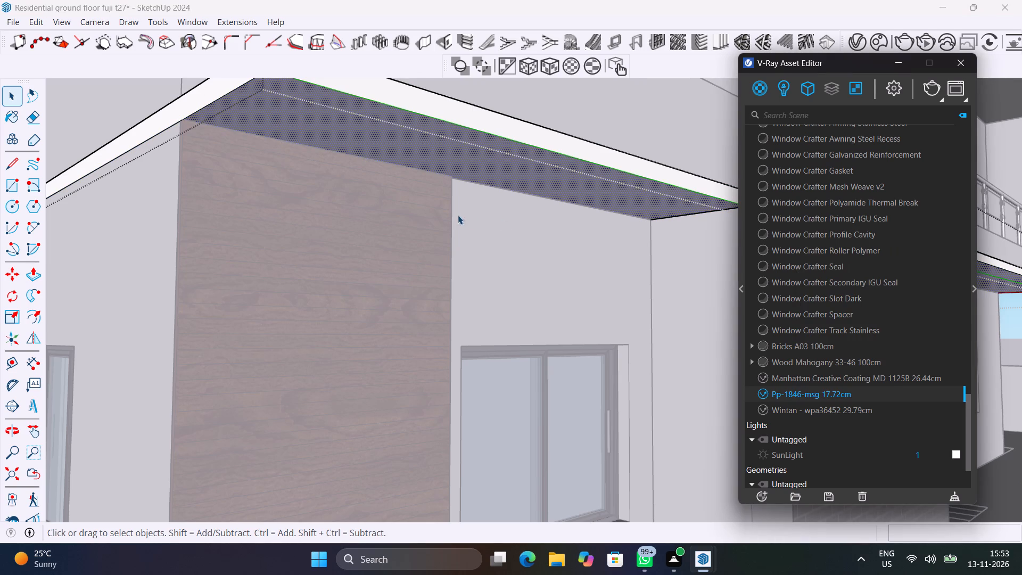
Apply the Pp-1846-msg 17.72cm material to the slab band's edge face along the building's side elevation.
{"action": "middle_click_drag", "start_coordinate": [457, 215], "coordinate": [489, 332]}
{"action": "left_click", "coordinate": [313, 346]}
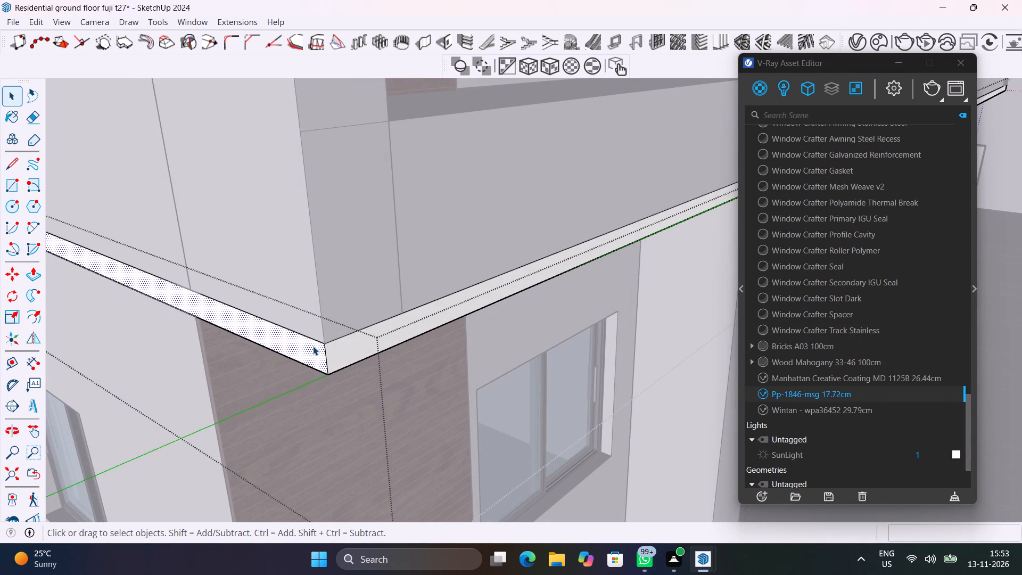
{"action": "right_click", "coordinate": [850, 399]}
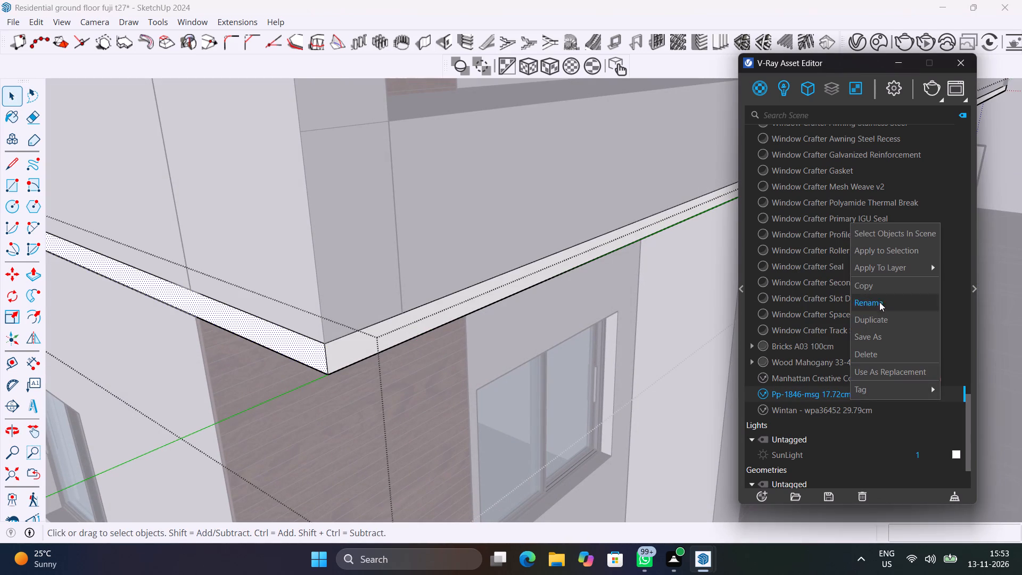
{"action": "left_click", "coordinate": [888, 250]}
Apply the Wintan - wpa36452 29.79cm material to the slab band's front edge face above the ground-floor corner window.
{"action": "scroll", "coordinate": [410, 295], "scroll_direction": "down", "scroll_amount": 11}
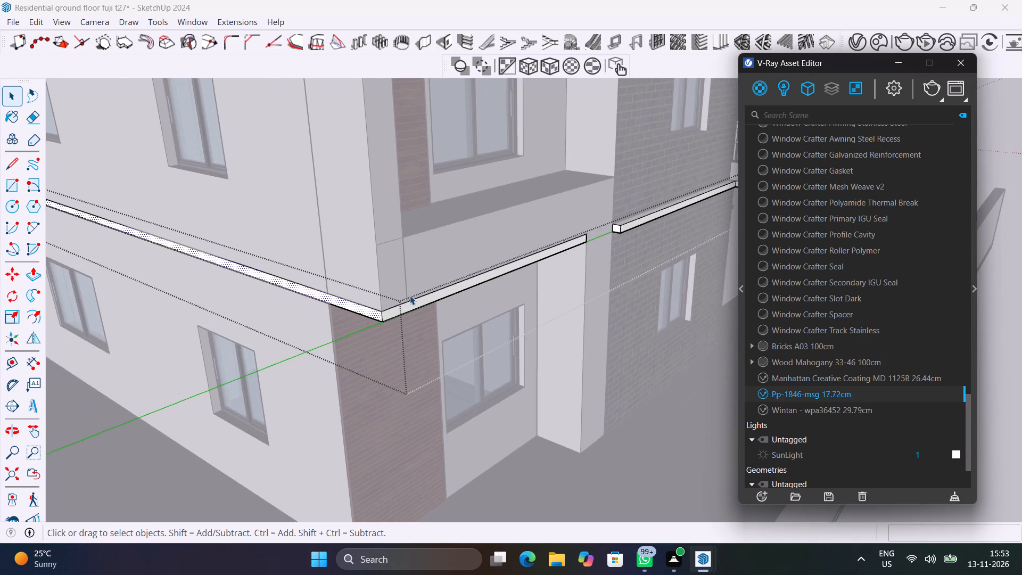
{"action": "scroll", "coordinate": [476, 308], "scroll_direction": "down", "scroll_amount": 3}
{"action": "scroll", "coordinate": [447, 306], "scroll_direction": "up", "scroll_amount": 7}
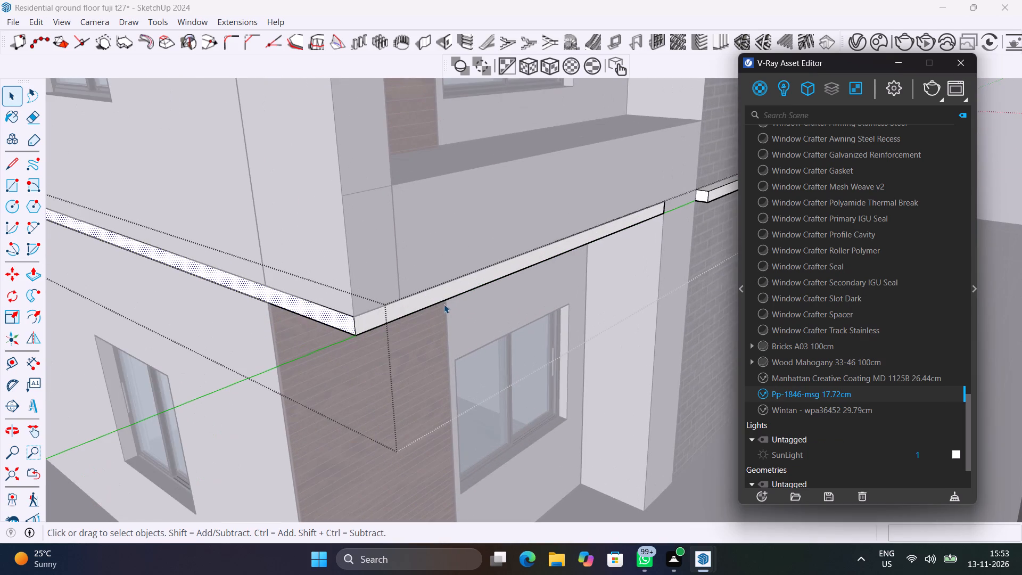
{"action": "left_click", "coordinate": [434, 299]}
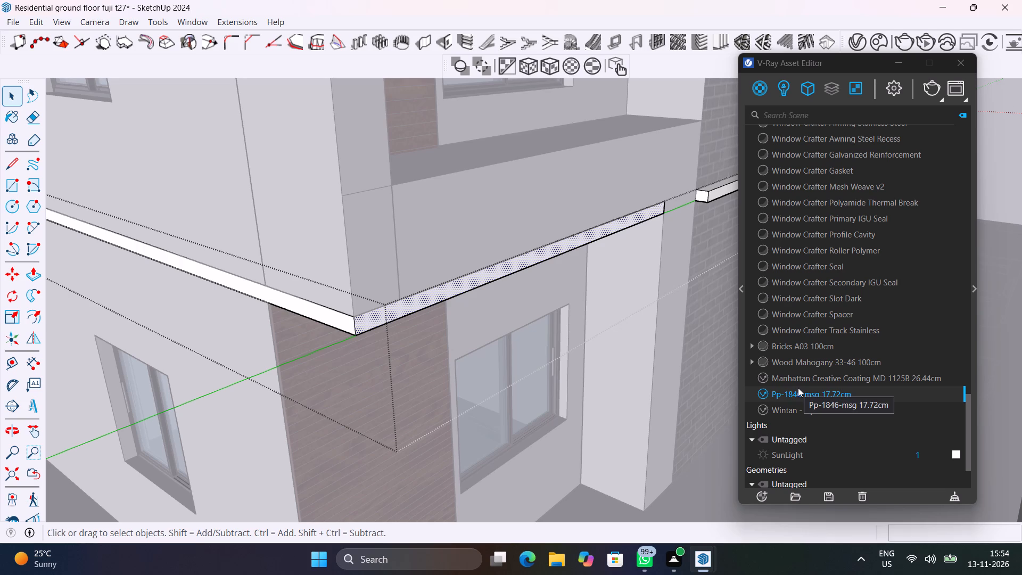
{"action": "left_click", "coordinate": [835, 412]}
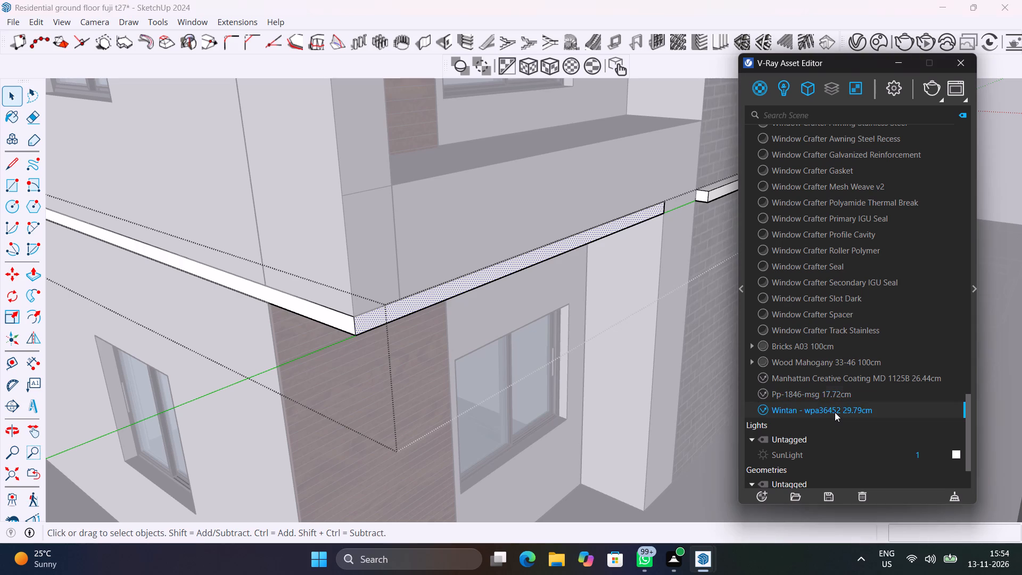
{"action": "right_click", "coordinate": [835, 412]}
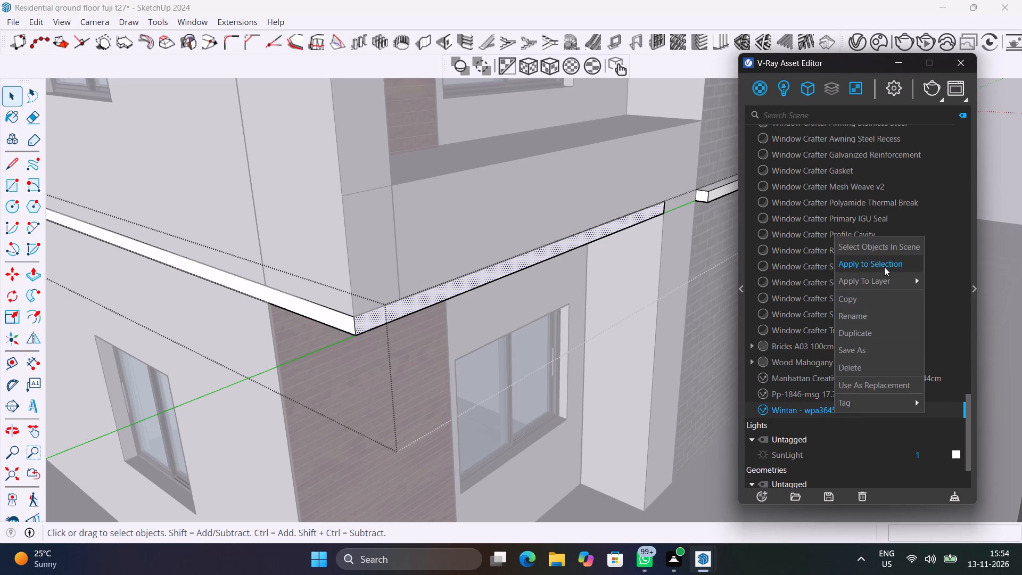
{"action": "left_click", "coordinate": [884, 267]}
{"action": "scroll", "coordinate": [731, 297], "scroll_direction": "down", "scroll_amount": 10}
{"action": "scroll", "coordinate": [657, 321], "scroll_direction": "down", "scroll_amount": 3}
{"action": "left_click", "coordinate": [77, 184]}
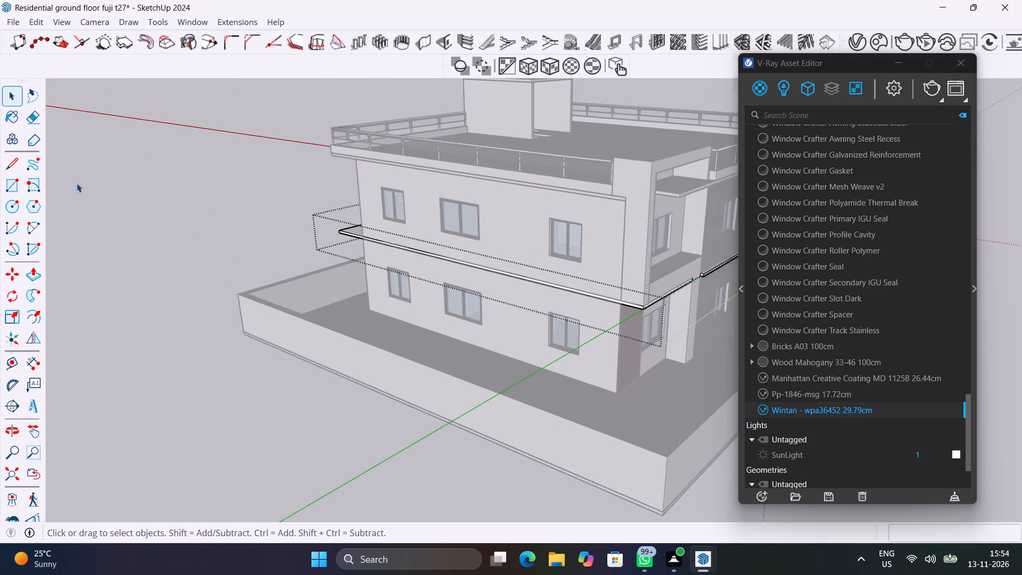
Run a V-Ray test render of the whole front facade to examine the frame and slab bands, then stop and close it.
{"action": "middle_click_drag", "start_coordinate": [623, 389], "coordinate": [395, 365]}
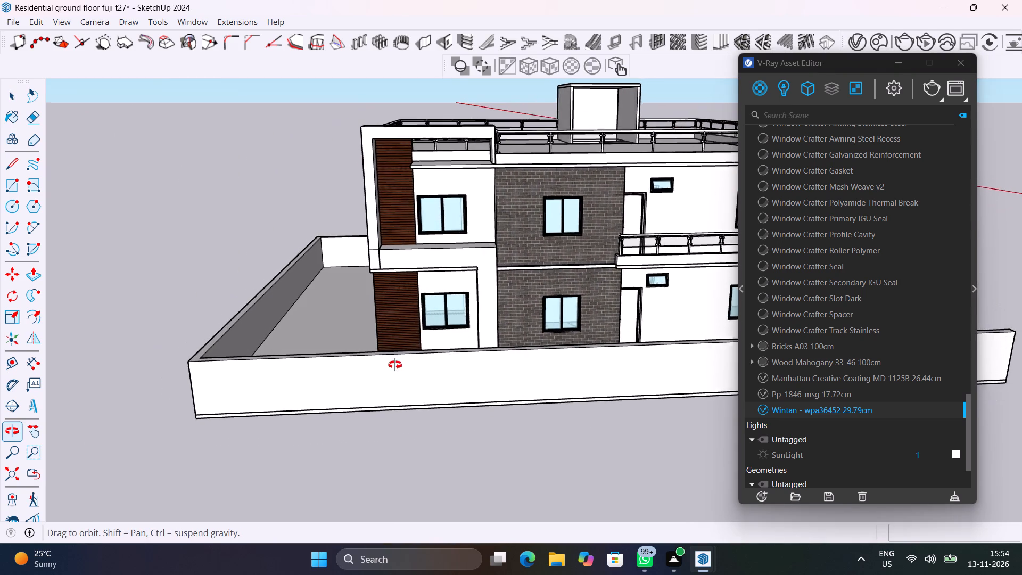
{"action": "middle_click_drag", "start_coordinate": [395, 365], "coordinate": [395, 363]}
{"action": "left_click", "coordinate": [926, 88]}
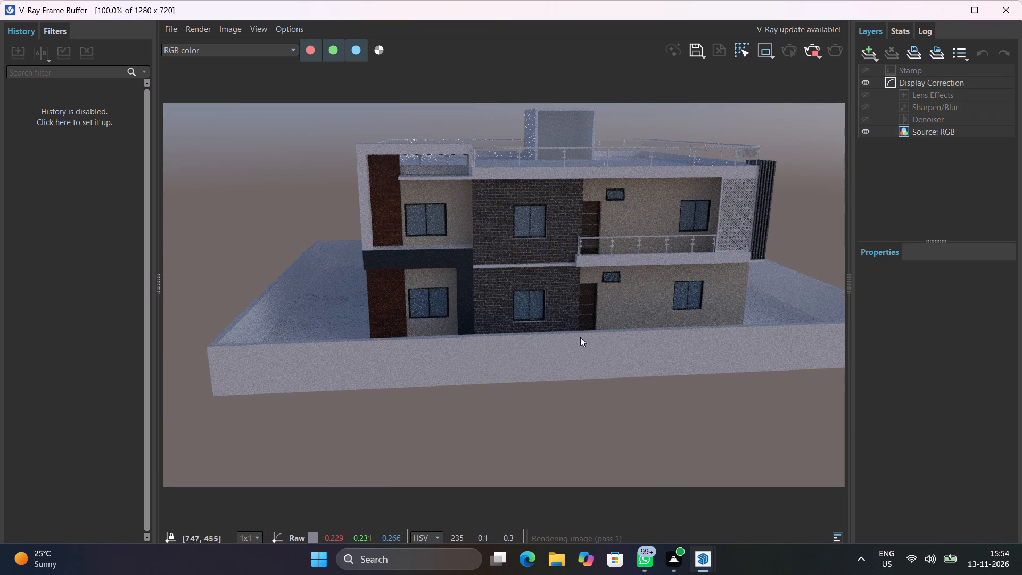
{"action": "left_click", "coordinate": [811, 53]}
{"action": "left_click", "coordinate": [1013, 11]}
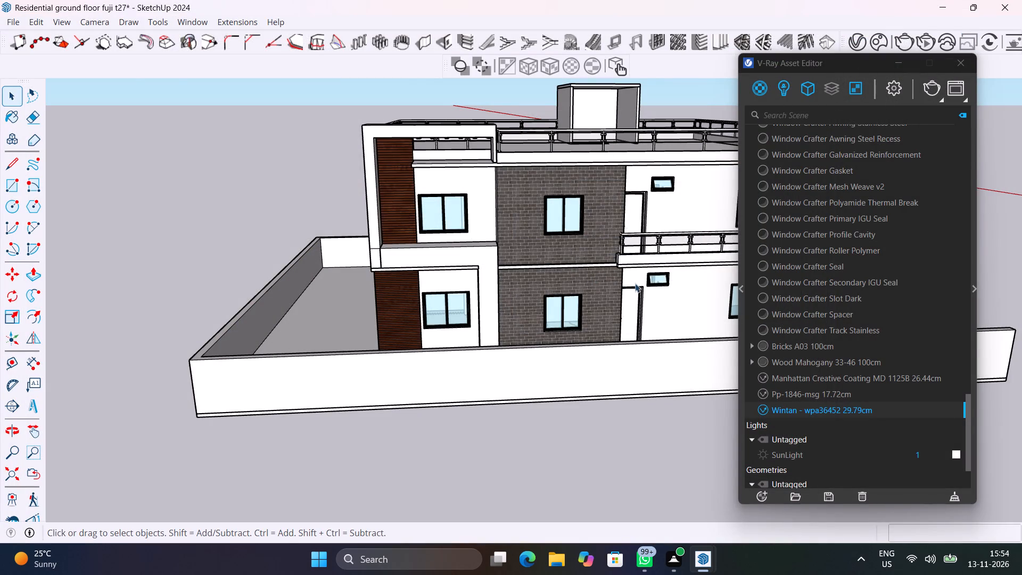
Apply the Wintan - wpa36452 29.79cm material to the long front face of the first-floor balcony slab below the railing.
{"action": "scroll", "coordinate": [635, 283], "scroll_direction": "up", "scroll_amount": 2}
{"action": "middle_click_drag", "start_coordinate": [619, 286], "coordinate": [398, 328], "text": "shift"}
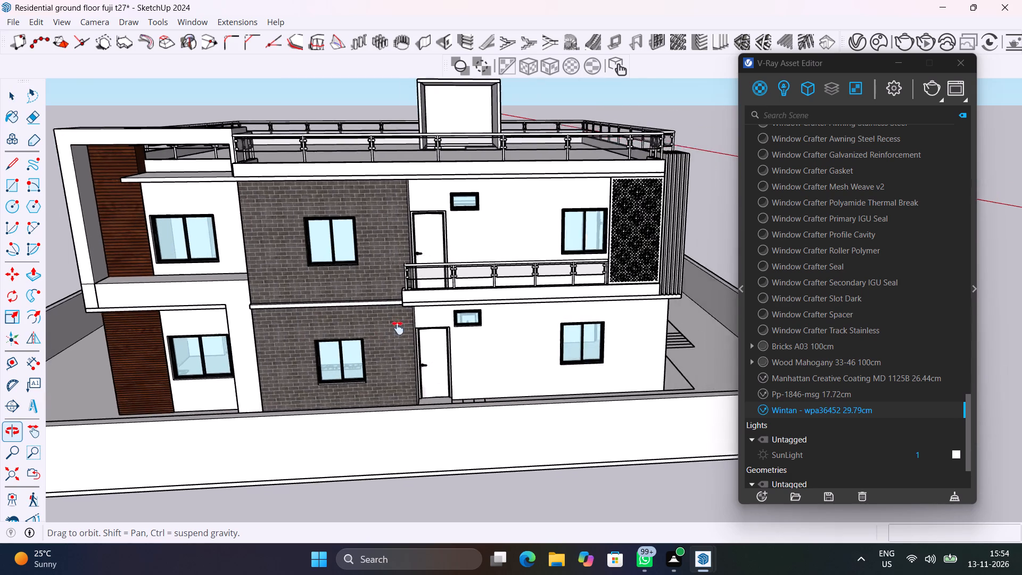
{"action": "middle_click_drag", "start_coordinate": [398, 328], "coordinate": [353, 328], "text": "shift"}
{"action": "scroll", "coordinate": [422, 289], "scroll_direction": "up", "scroll_amount": 5}
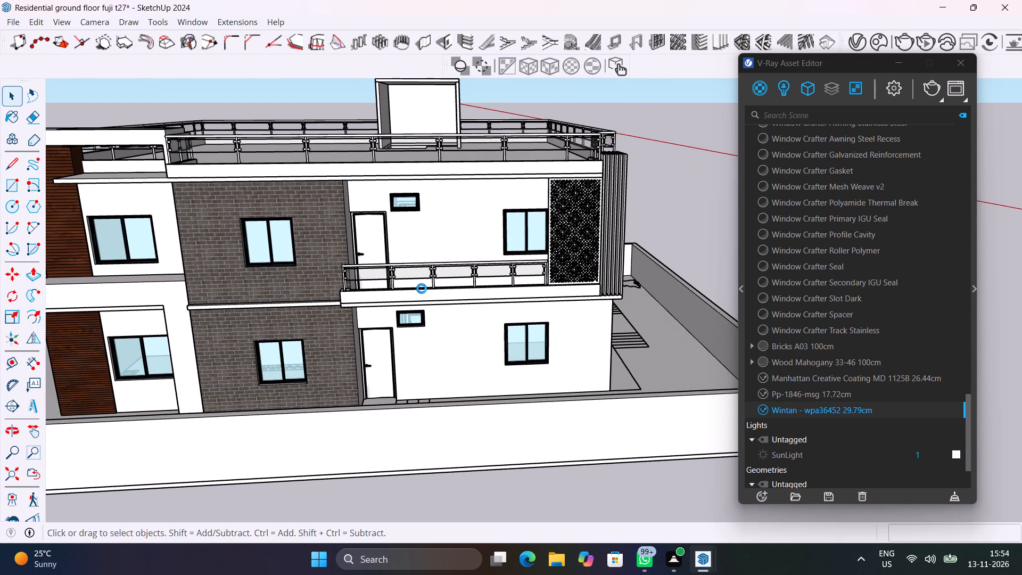
{"action": "scroll", "coordinate": [422, 289], "scroll_direction": "up", "scroll_amount": 5}
{"action": "middle_click_drag", "start_coordinate": [416, 297], "coordinate": [457, 297]}
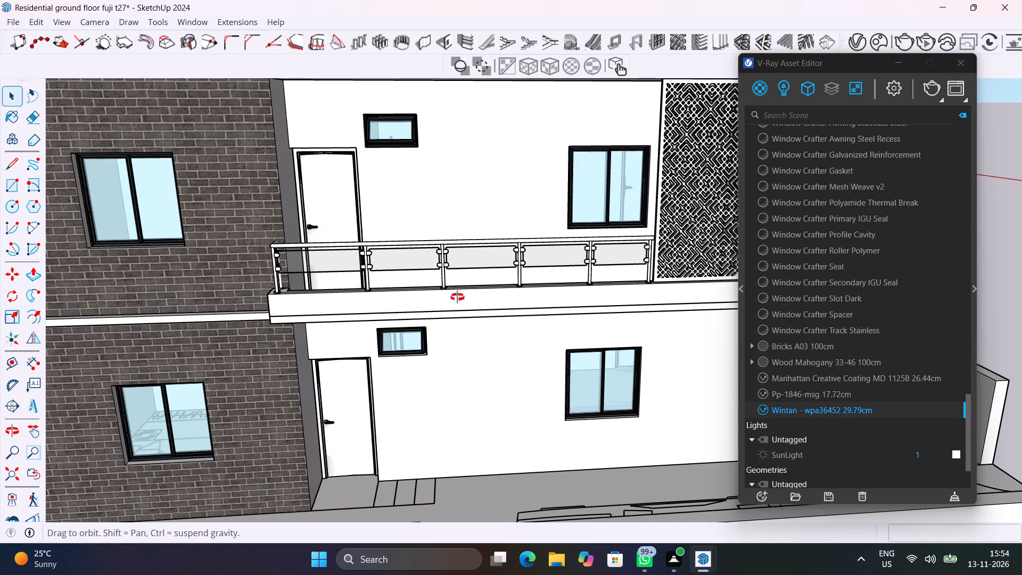
{"action": "middle_click_drag", "start_coordinate": [457, 297], "coordinate": [425, 315]}
{"action": "left_click", "coordinate": [404, 355]}
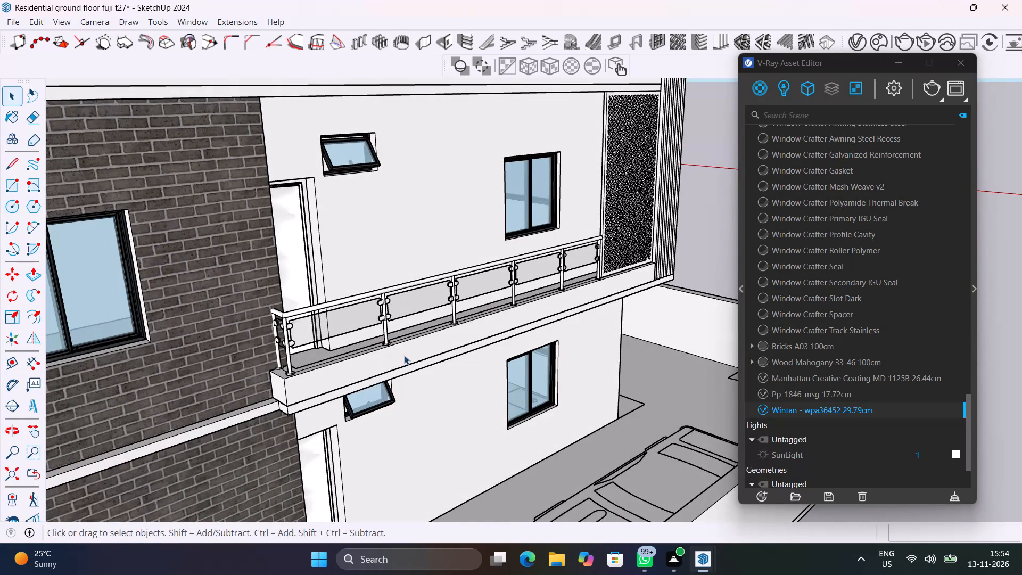
{"action": "double_click", "coordinate": [404, 355]}
{"action": "left_click", "coordinate": [382, 362]}
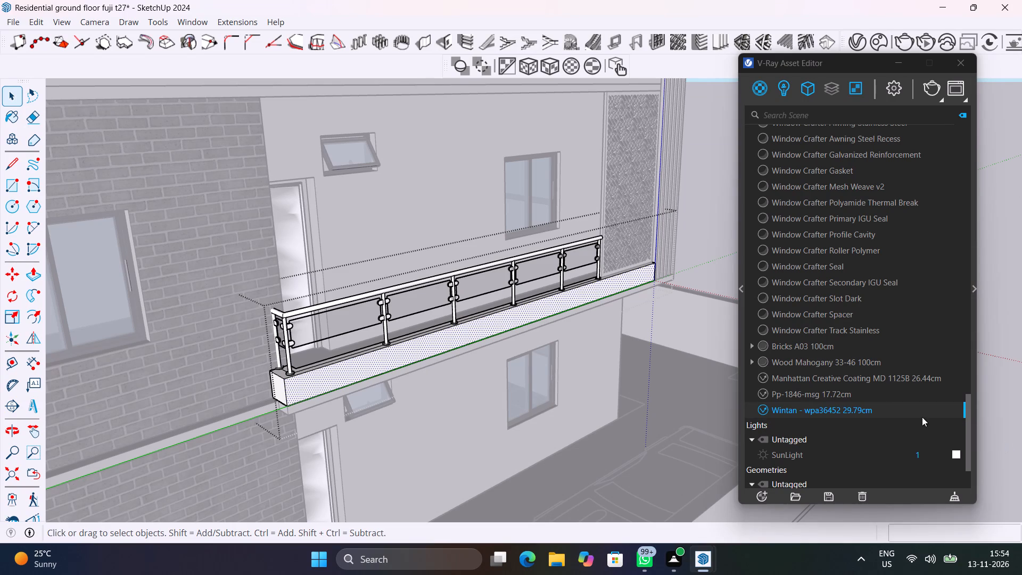
{"action": "right_click", "coordinate": [869, 415]}
{"action": "left_click", "coordinate": [903, 266]}
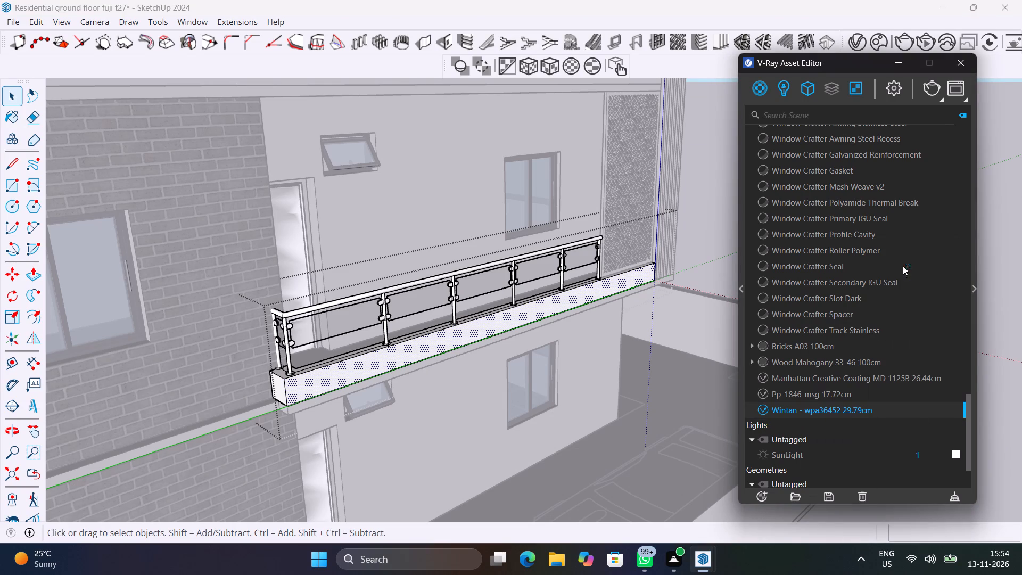
Apply the Wintan - wpa36452 29.79cm material to the short end face of the balcony slab beside the brick wall.
{"action": "scroll", "coordinate": [295, 383], "scroll_direction": "up", "scroll_amount": 9}
{"action": "left_click", "coordinate": [271, 396]}
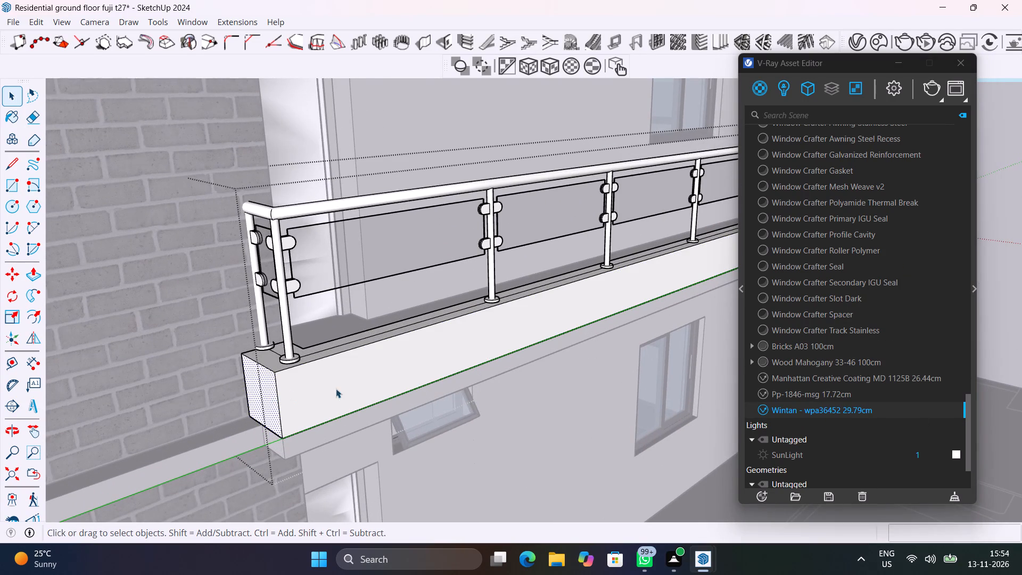
{"action": "right_click", "coordinate": [792, 404]}
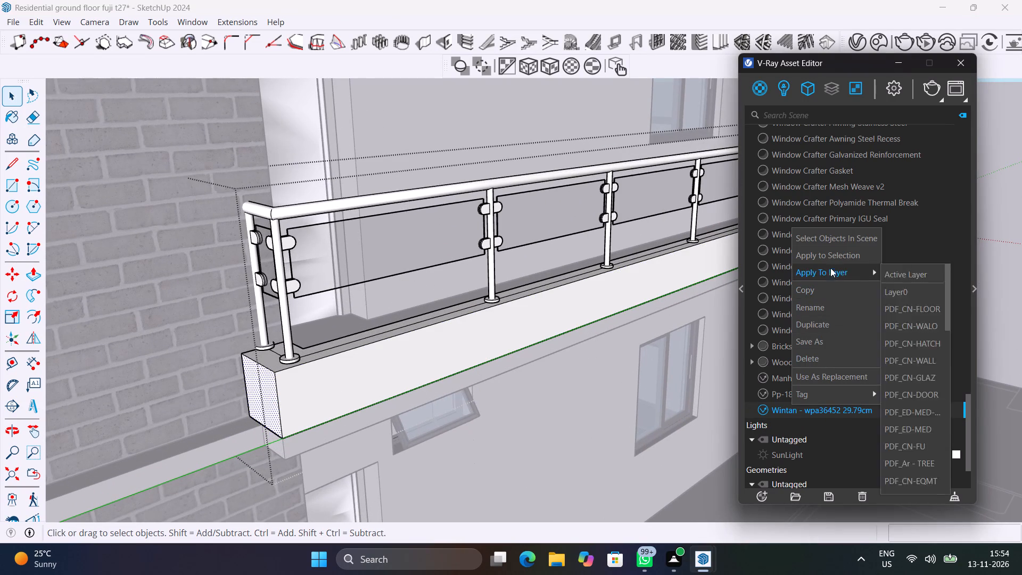
{"action": "left_click", "coordinate": [834, 248]}
{"action": "scroll", "coordinate": [487, 417], "scroll_direction": "down", "scroll_amount": 14}
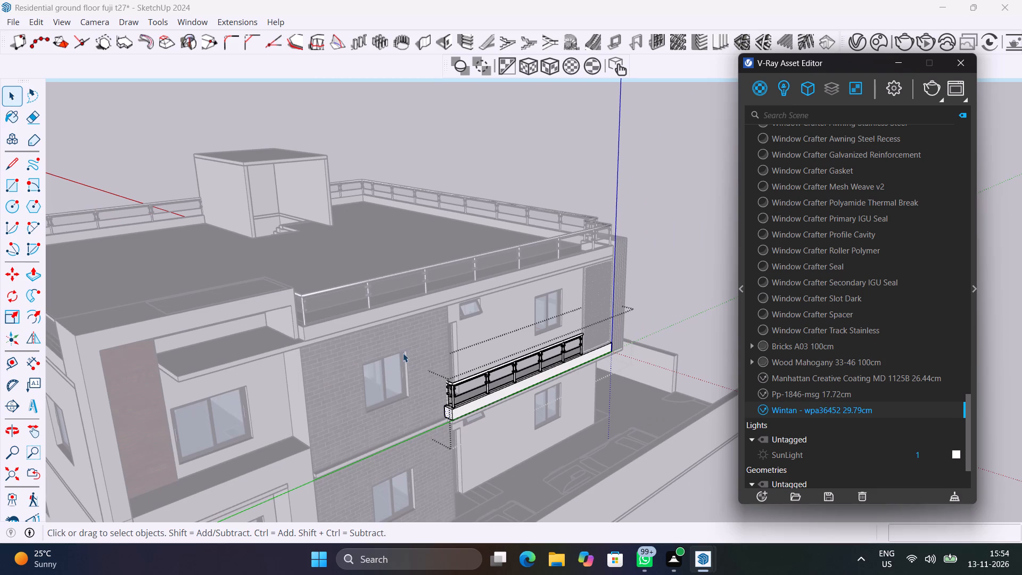
{"action": "left_click", "coordinate": [660, 193]}
Apply the Wintan - wpa36452 29.79cm material to the whole roof parapet band beneath the terrace railing.
{"action": "left_click", "coordinate": [336, 322]}
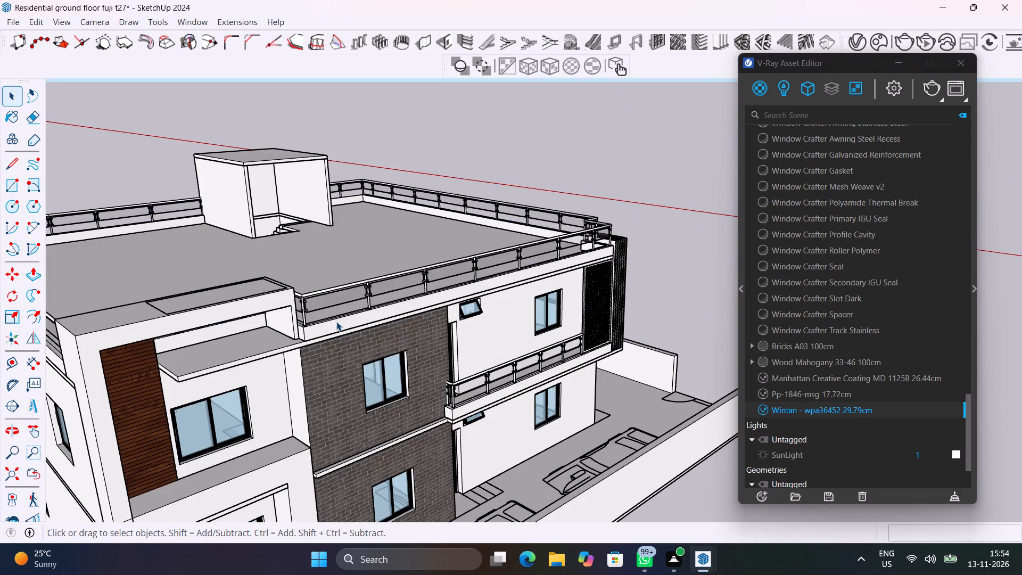
{"action": "scroll", "coordinate": [336, 323], "scroll_direction": "up", "scroll_amount": 8}
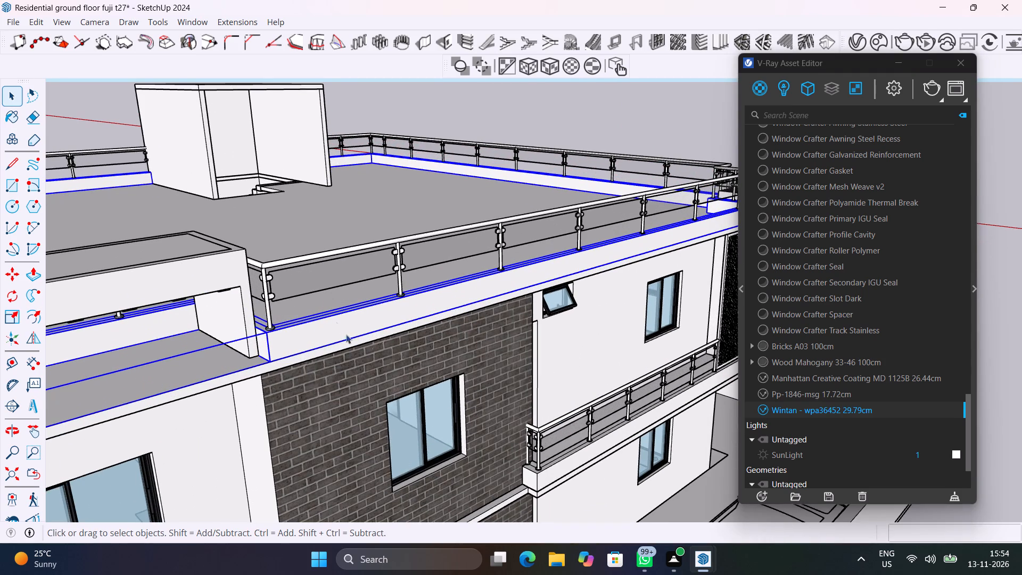
{"action": "right_click", "coordinate": [839, 408]}
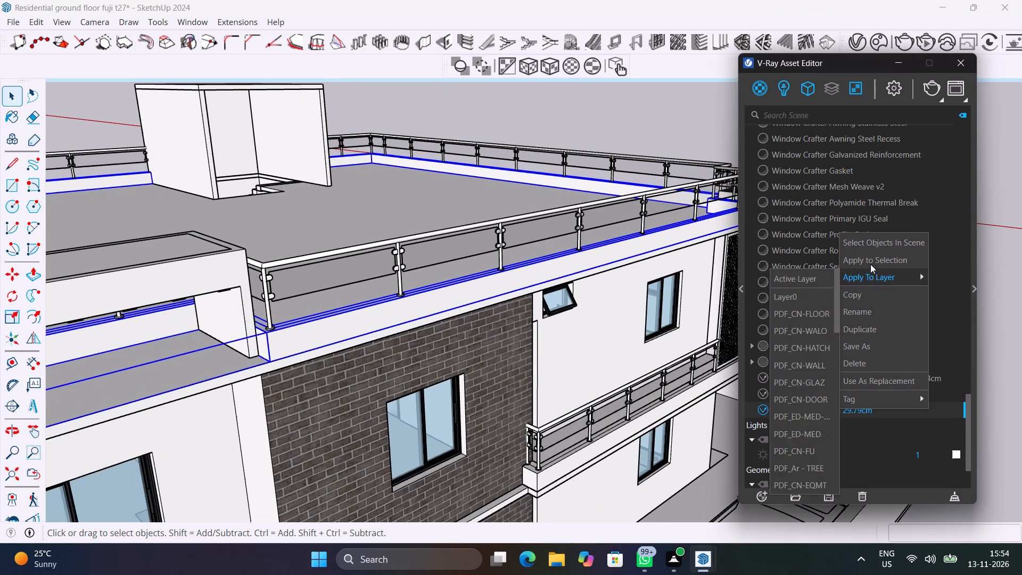
{"action": "left_click", "coordinate": [871, 262]}
{"action": "scroll", "coordinate": [557, 377], "scroll_direction": "down", "scroll_amount": 6}
{"action": "left_click", "coordinate": [684, 206]}
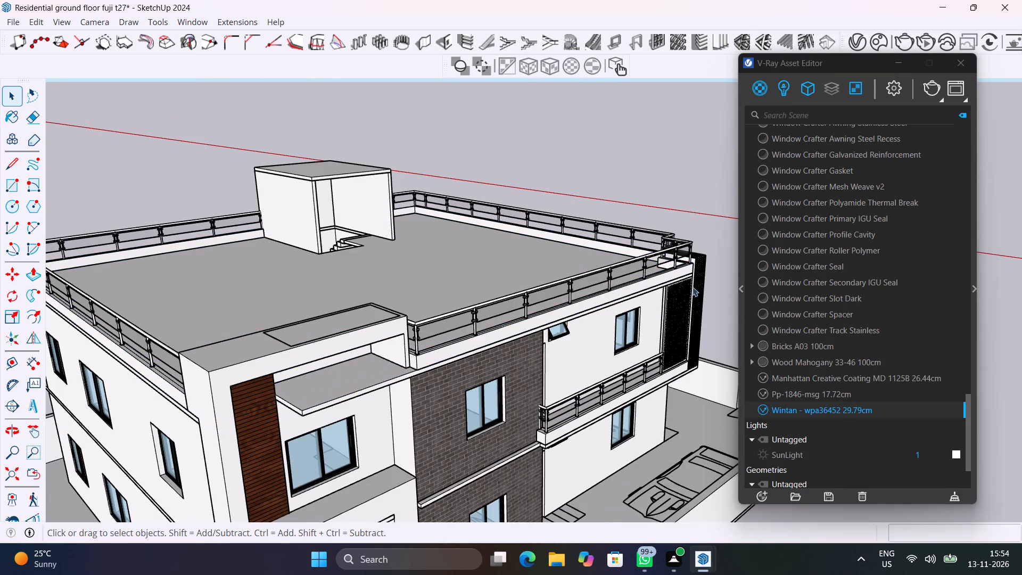
Run a V-Ray render of the front facade to examine the balcony and roof parapet bands, then close the frame buffer.
{"action": "middle_click_drag", "start_coordinate": [625, 366], "coordinate": [496, 336]}
{"action": "scroll", "coordinate": [496, 336], "scroll_direction": "down", "scroll_amount": 4}
{"action": "middle_click_drag", "start_coordinate": [531, 372], "coordinate": [538, 411]}
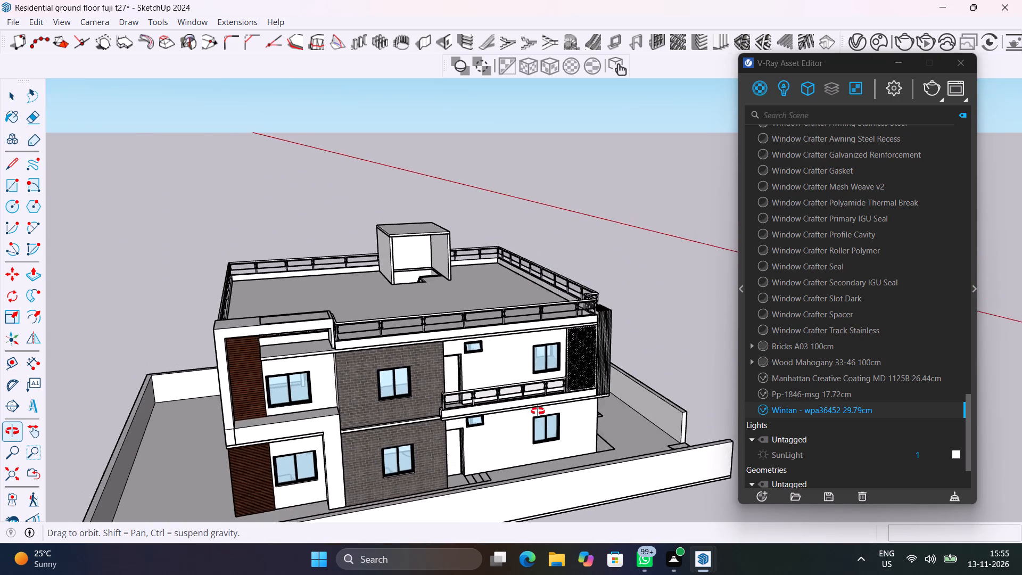
{"action": "middle_click_drag", "start_coordinate": [538, 411], "coordinate": [461, 374]}
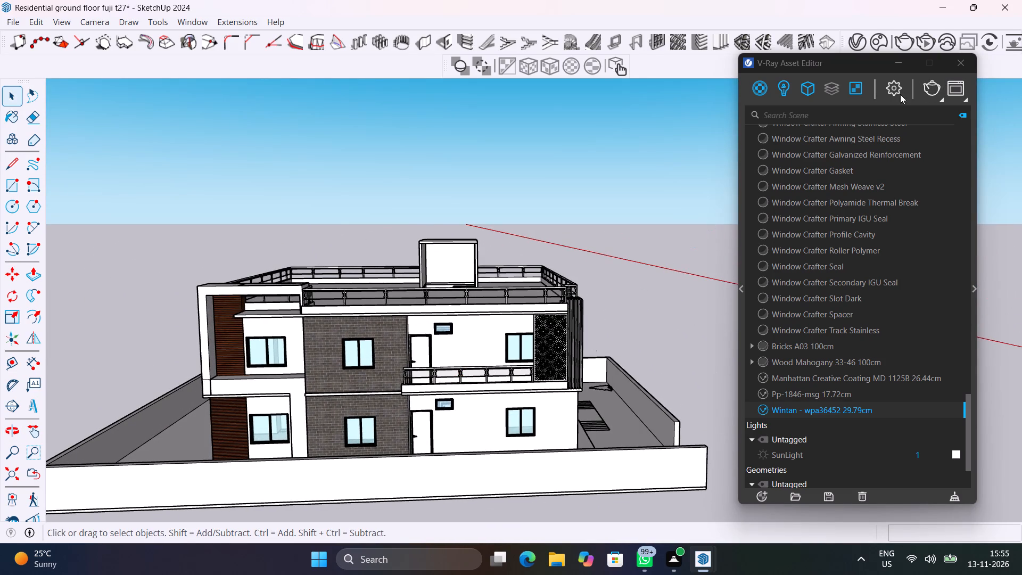
{"action": "left_click", "coordinate": [933, 85]}
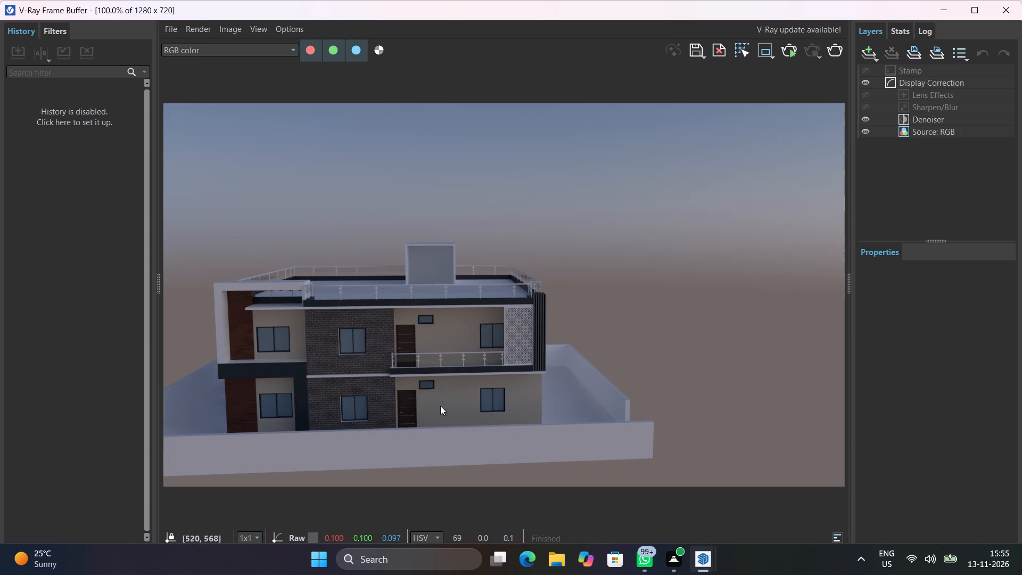
{"action": "scroll", "coordinate": [440, 406], "scroll_direction": "up", "scroll_amount": 1}
{"action": "scroll", "coordinate": [440, 406], "scroll_direction": "down", "scroll_amount": 1}
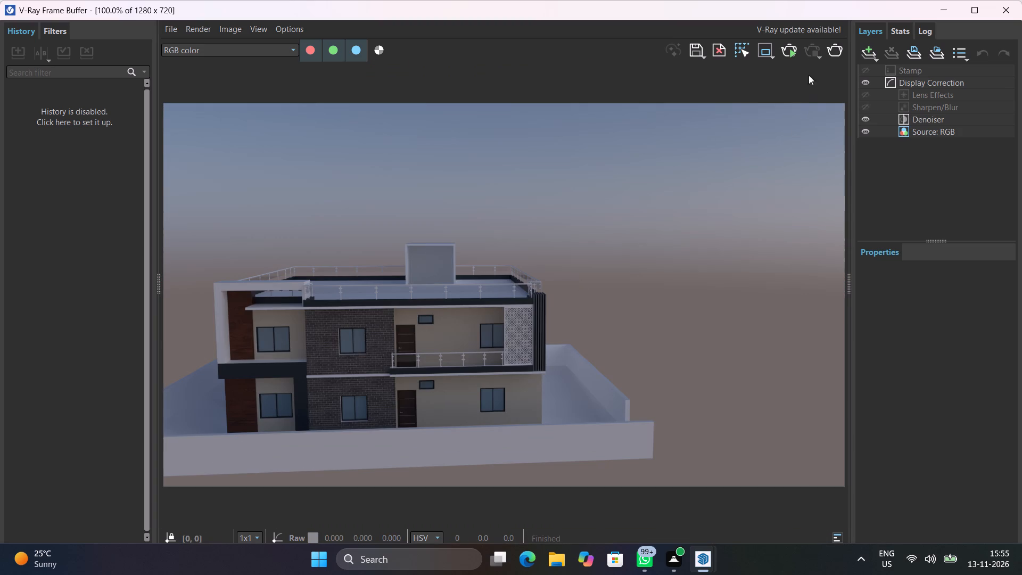
{"action": "left_click", "coordinate": [792, 48]}
{"action": "left_click", "coordinate": [1008, 6]}
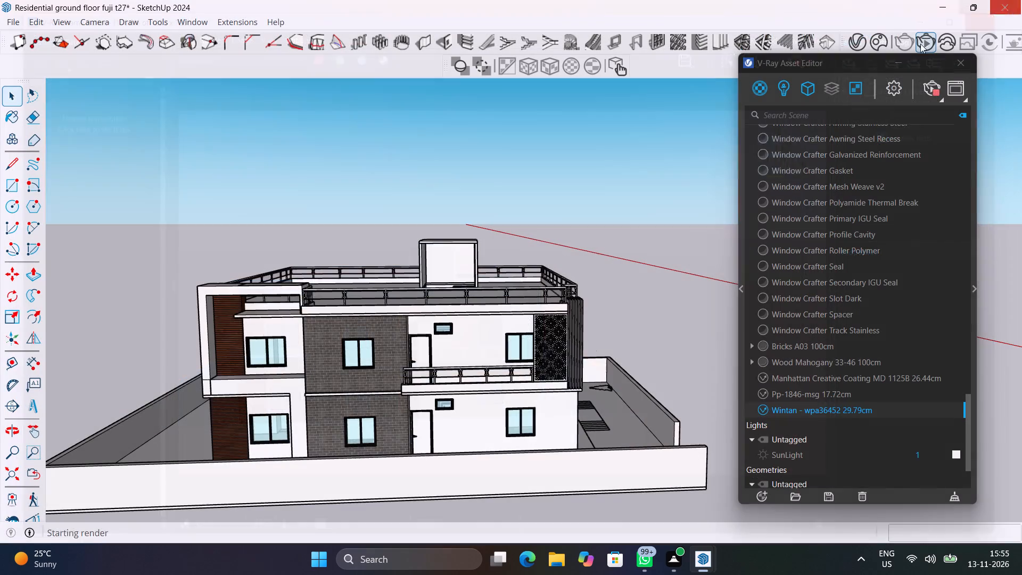